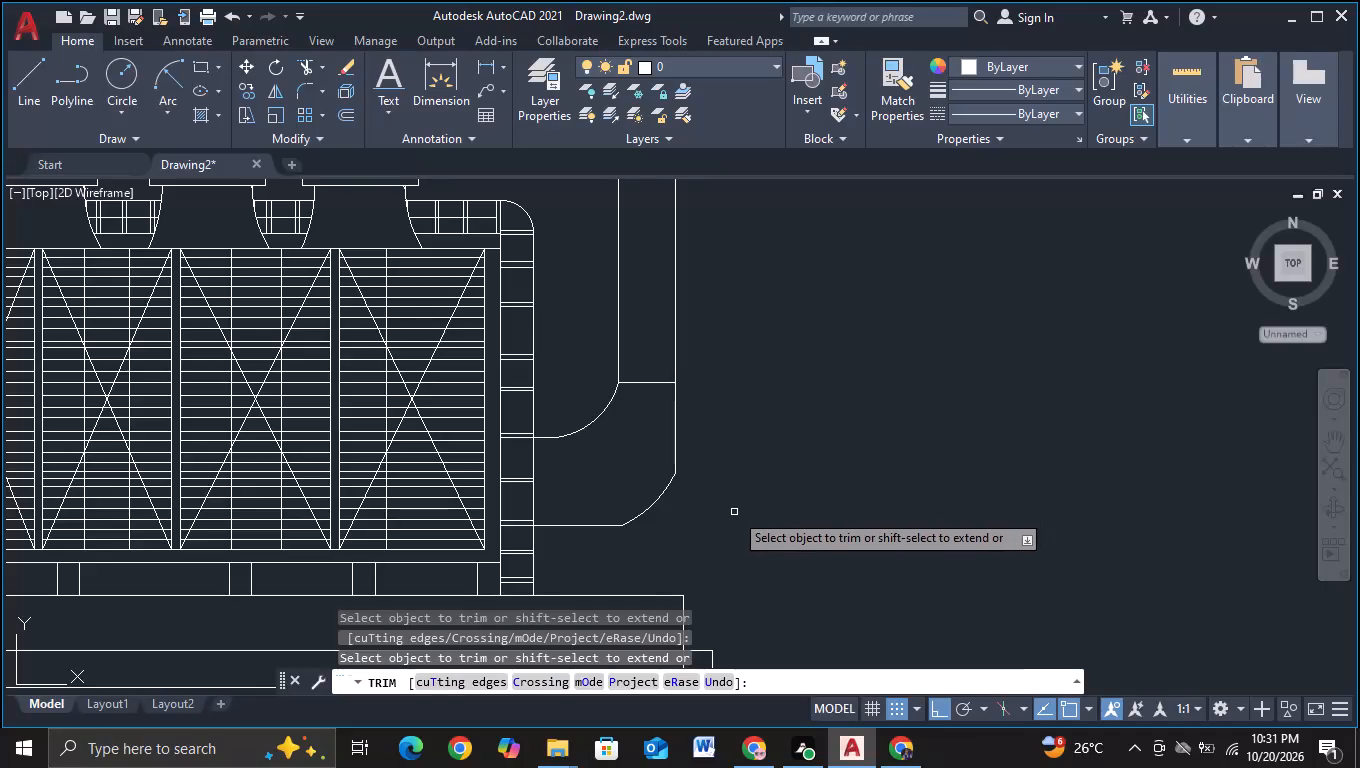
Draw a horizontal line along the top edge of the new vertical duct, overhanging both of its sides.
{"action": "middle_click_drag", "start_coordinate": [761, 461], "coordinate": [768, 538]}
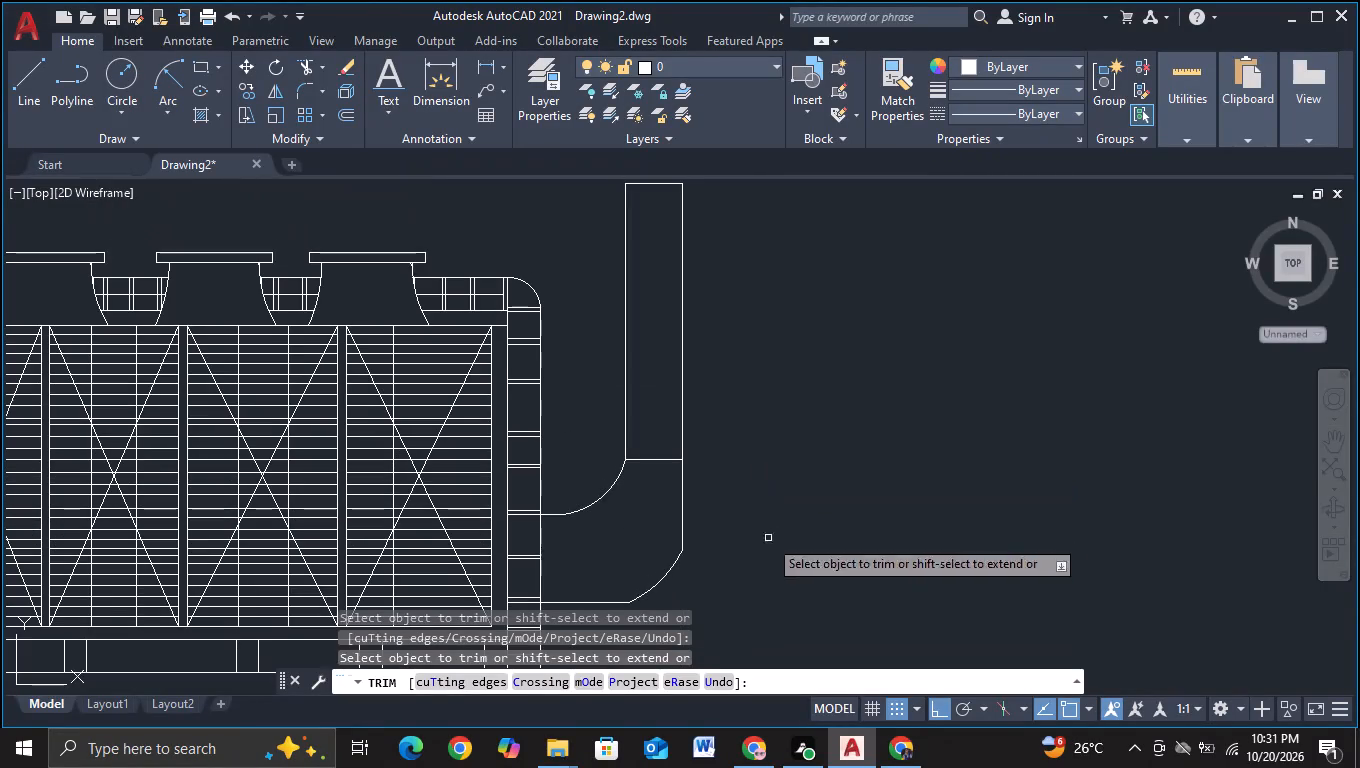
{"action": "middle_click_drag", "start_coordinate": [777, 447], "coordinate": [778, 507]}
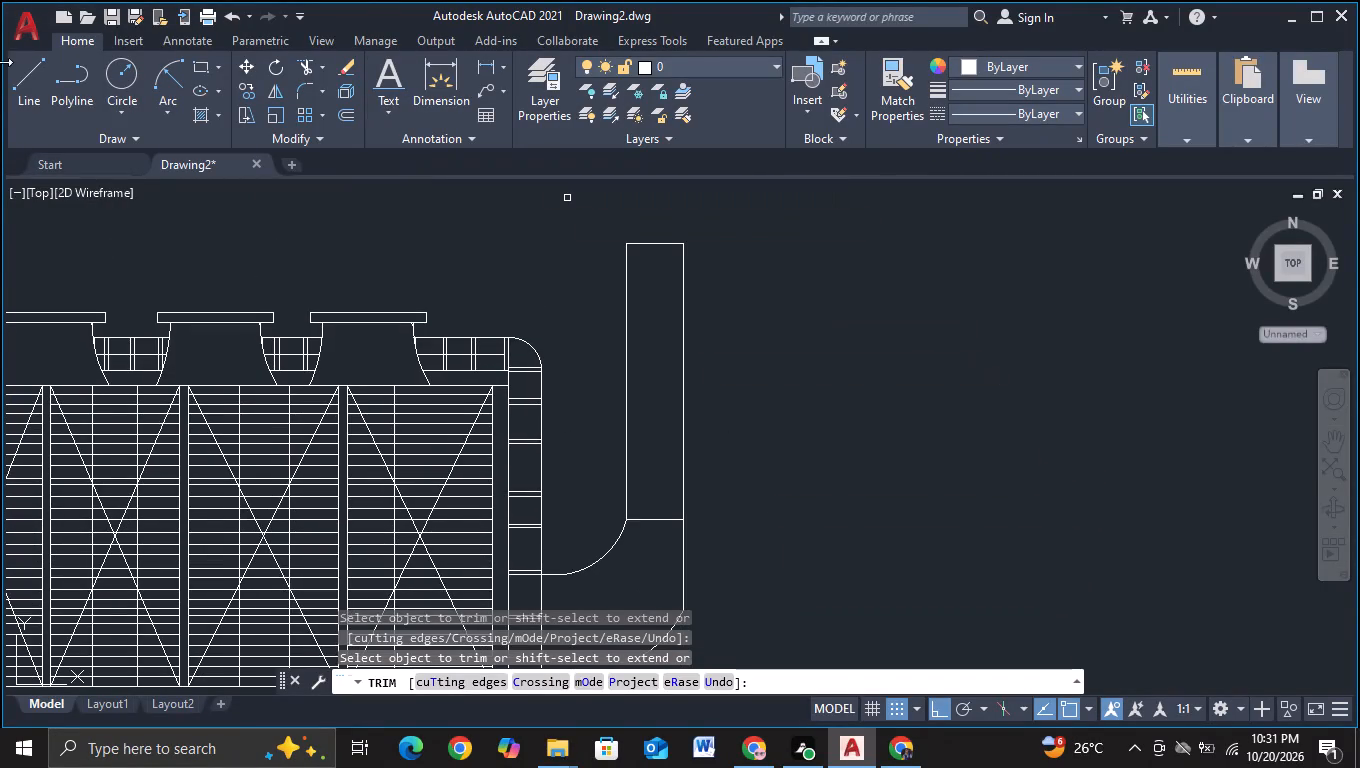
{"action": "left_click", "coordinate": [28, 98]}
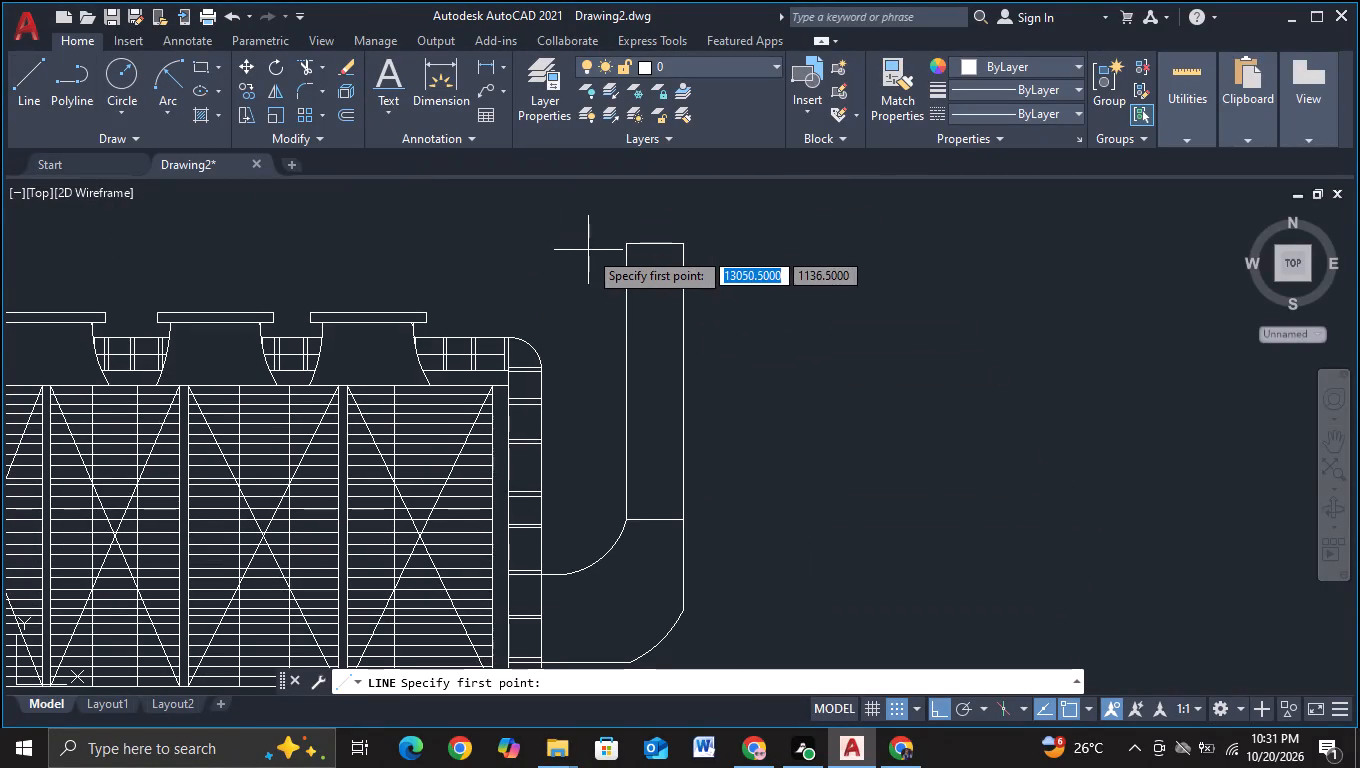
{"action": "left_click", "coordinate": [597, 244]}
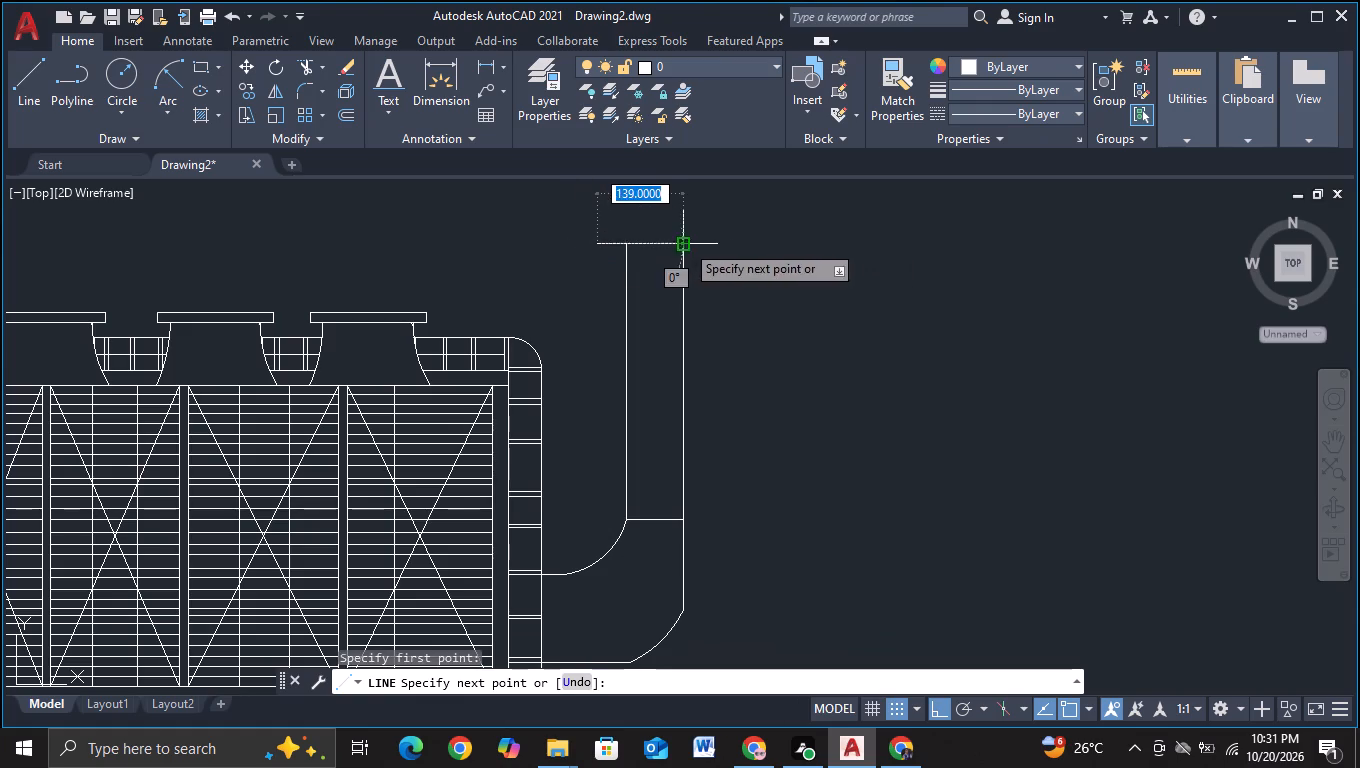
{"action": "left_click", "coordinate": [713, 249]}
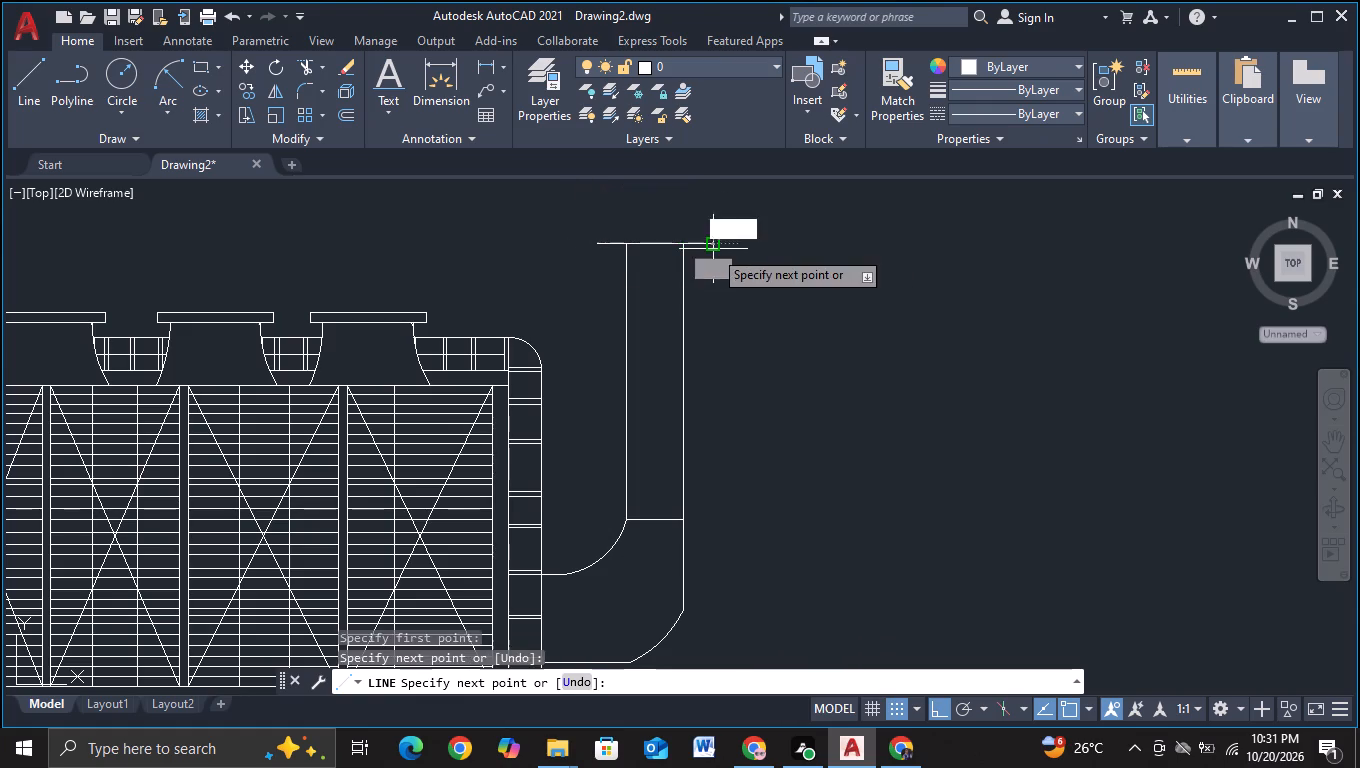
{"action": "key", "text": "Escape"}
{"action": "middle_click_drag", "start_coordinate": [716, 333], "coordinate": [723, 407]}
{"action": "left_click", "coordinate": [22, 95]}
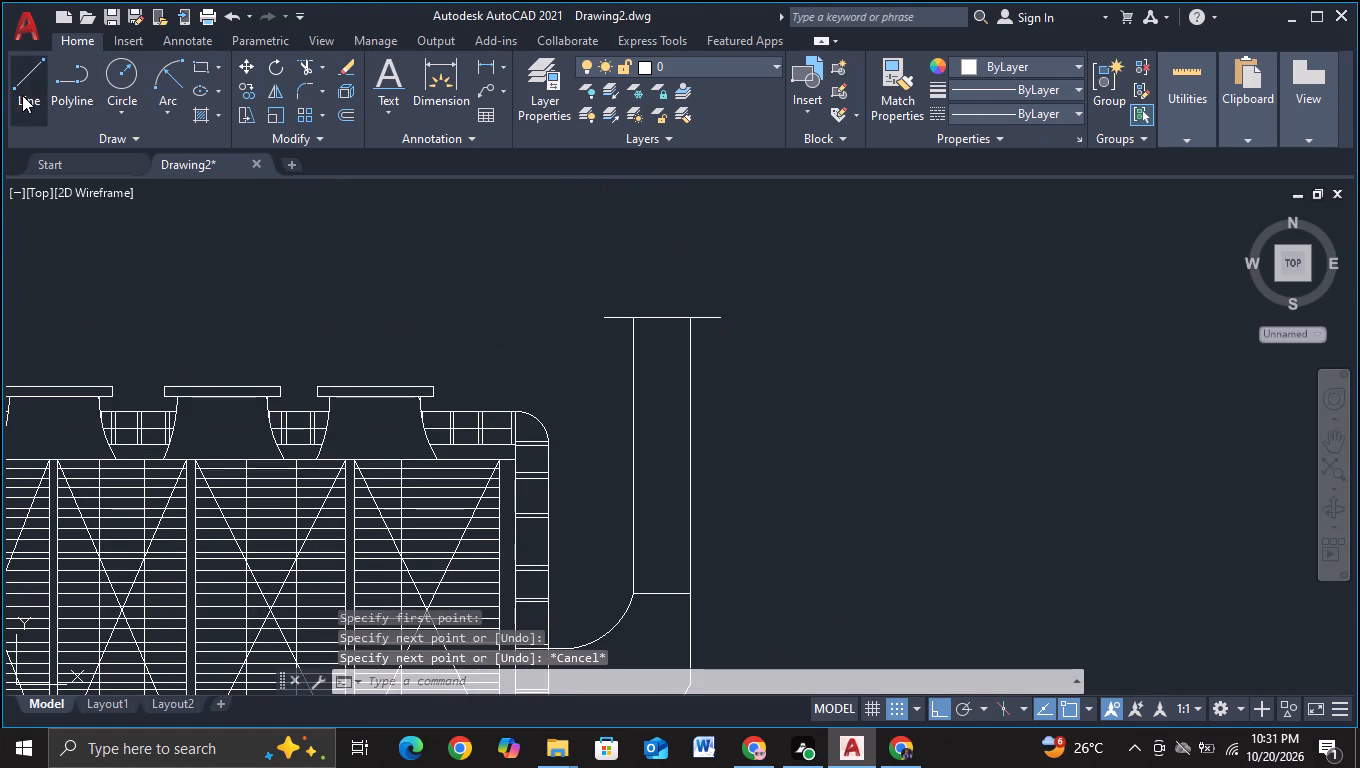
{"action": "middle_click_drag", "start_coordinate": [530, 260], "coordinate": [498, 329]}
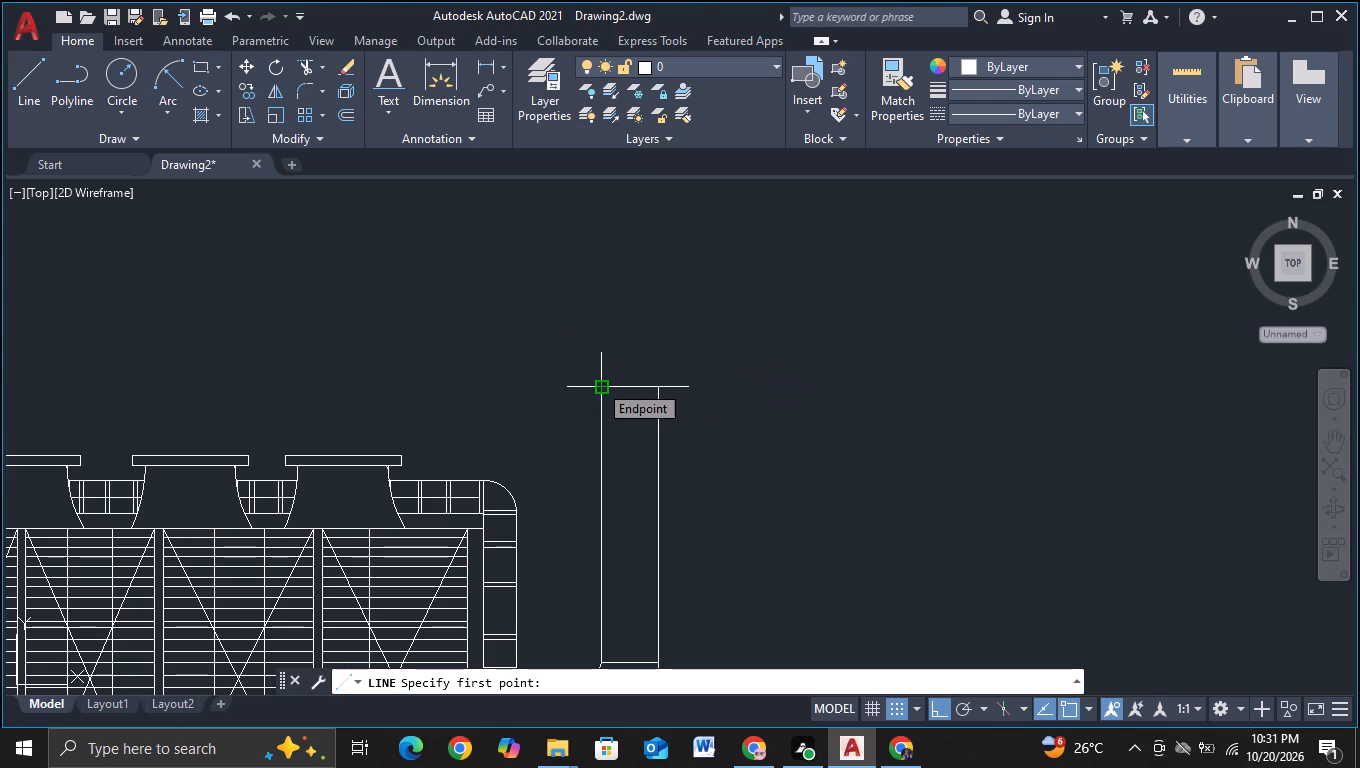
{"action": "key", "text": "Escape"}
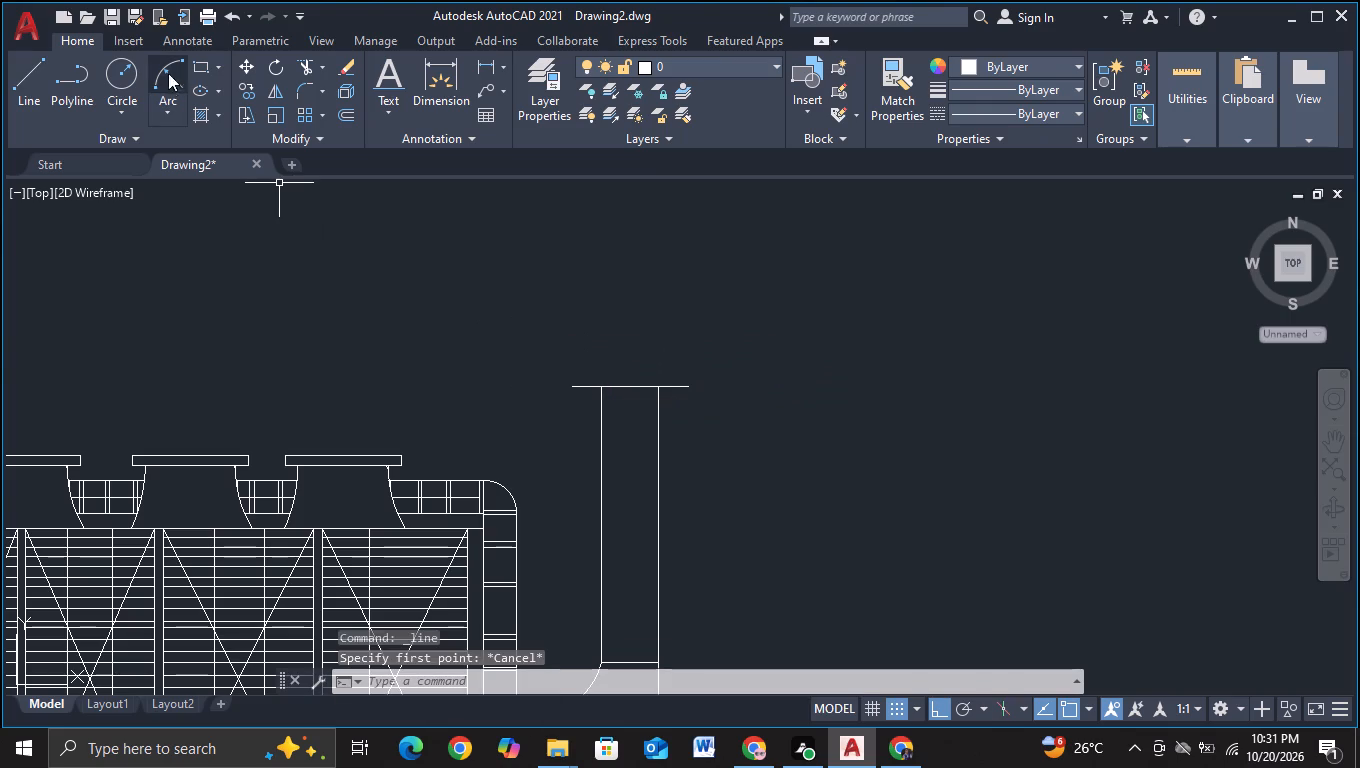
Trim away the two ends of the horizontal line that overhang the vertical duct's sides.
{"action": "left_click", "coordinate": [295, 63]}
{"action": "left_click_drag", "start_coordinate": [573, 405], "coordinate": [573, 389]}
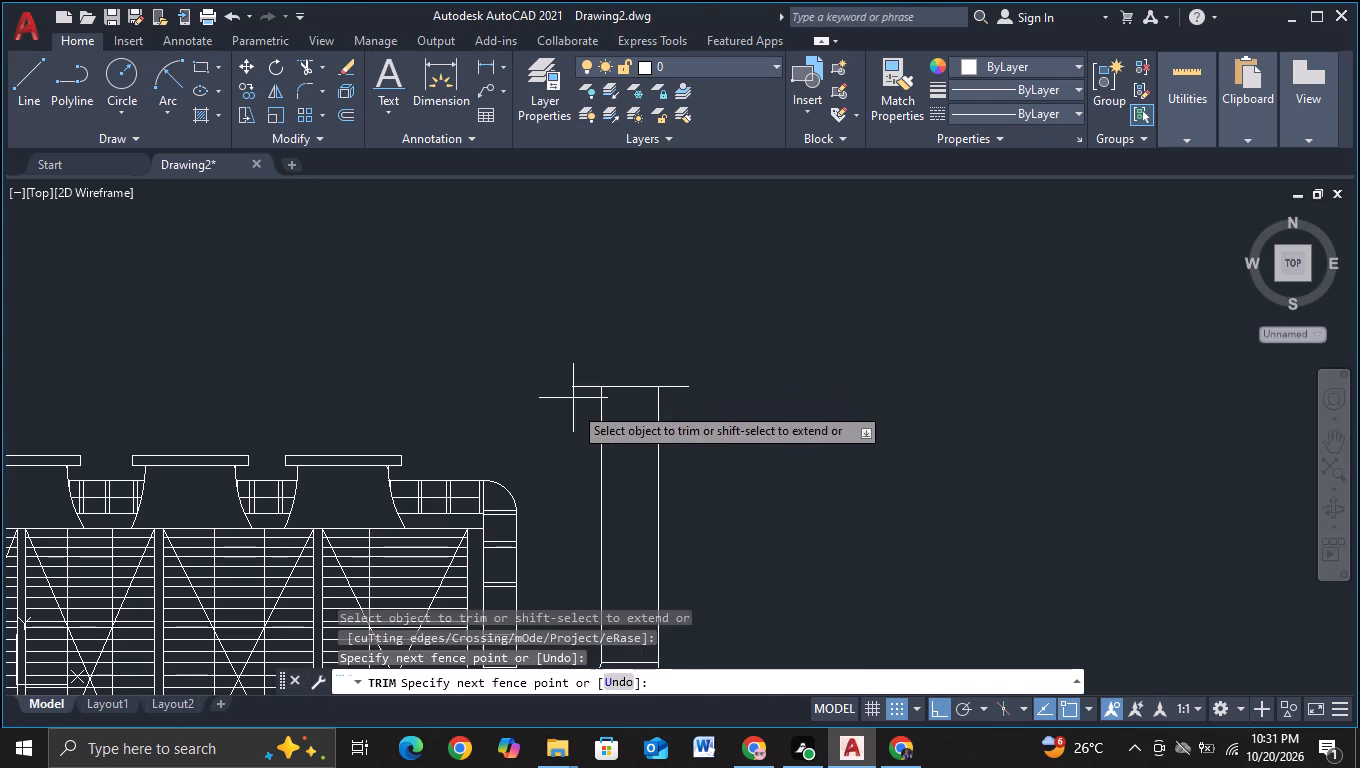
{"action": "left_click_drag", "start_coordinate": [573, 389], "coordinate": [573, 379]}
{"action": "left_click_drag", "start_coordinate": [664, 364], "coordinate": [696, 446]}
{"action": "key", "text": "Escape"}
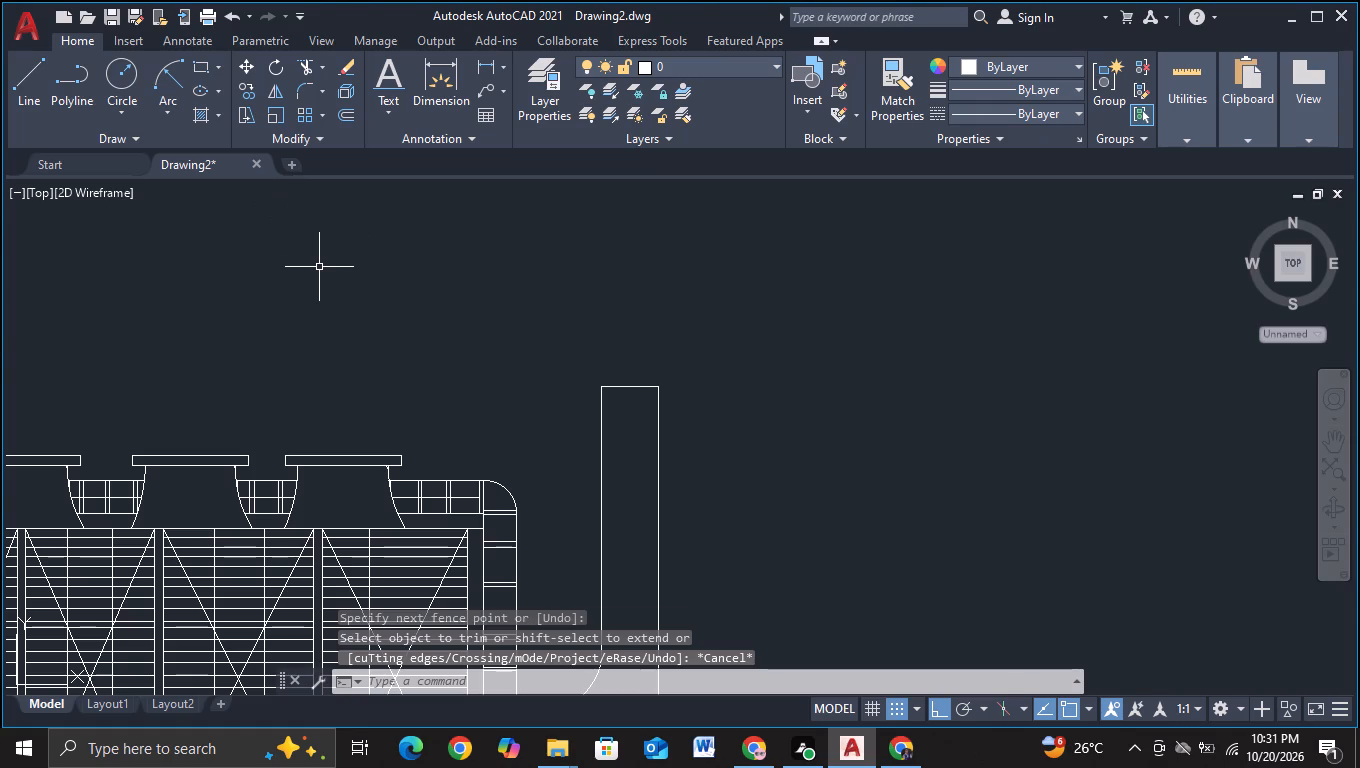
With Ortho off, draw a line about 43 units long sloping up and outward from the vertical duct's top-left corner.
{"action": "key", "text": "F8"}
{"action": "left_click", "coordinate": [32, 105]}
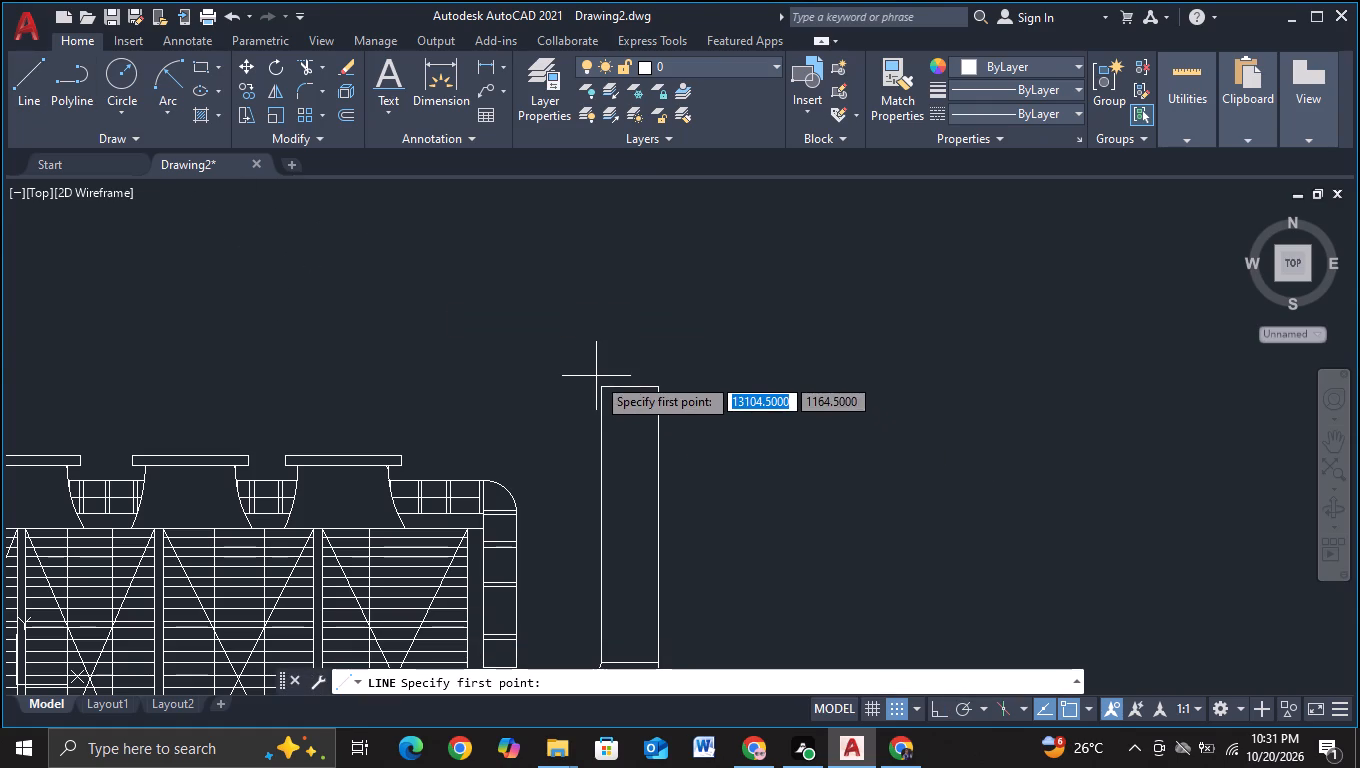
{"action": "left_click", "coordinate": [601, 390]}
{"action": "scroll", "coordinate": [583, 366], "scroll_direction": "up", "scroll_amount": 1}
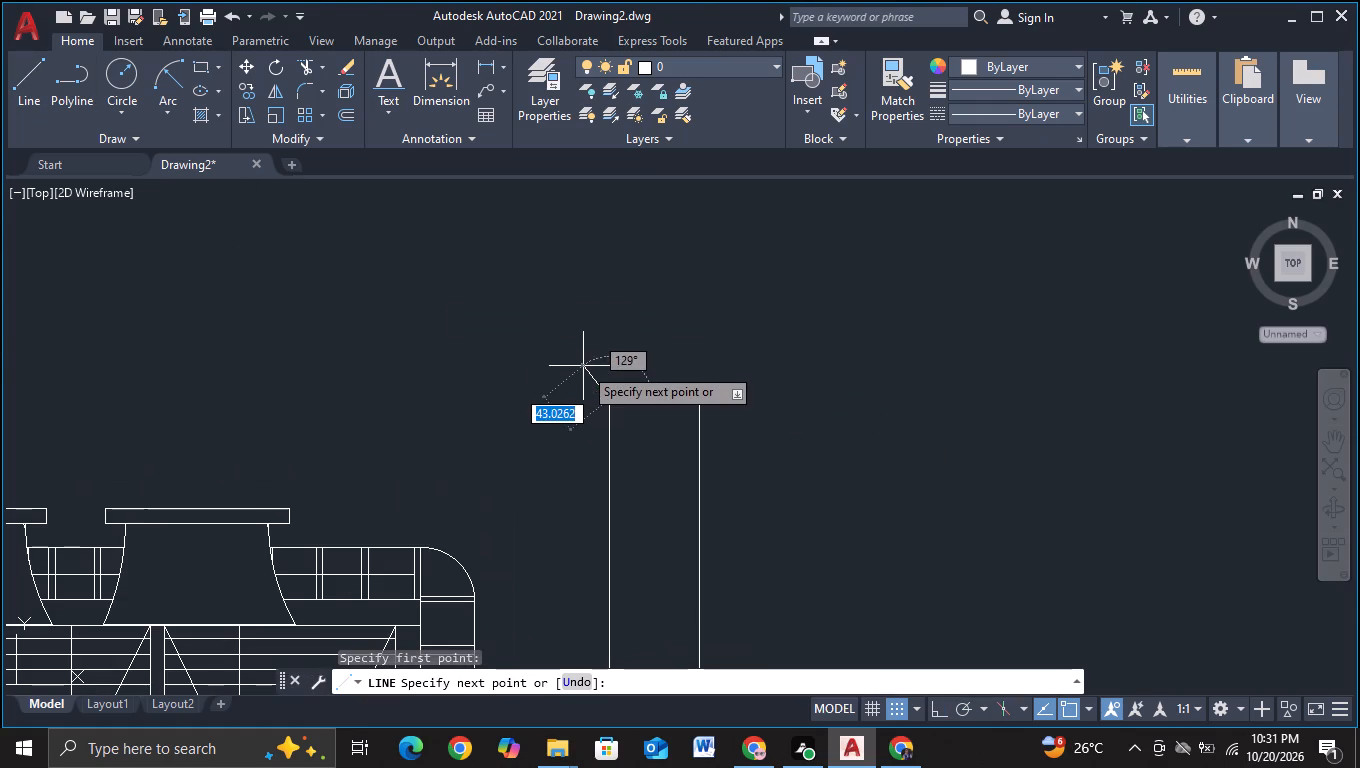
{"action": "left_click", "coordinate": [582, 369]}
{"action": "key", "text": "Escape"}
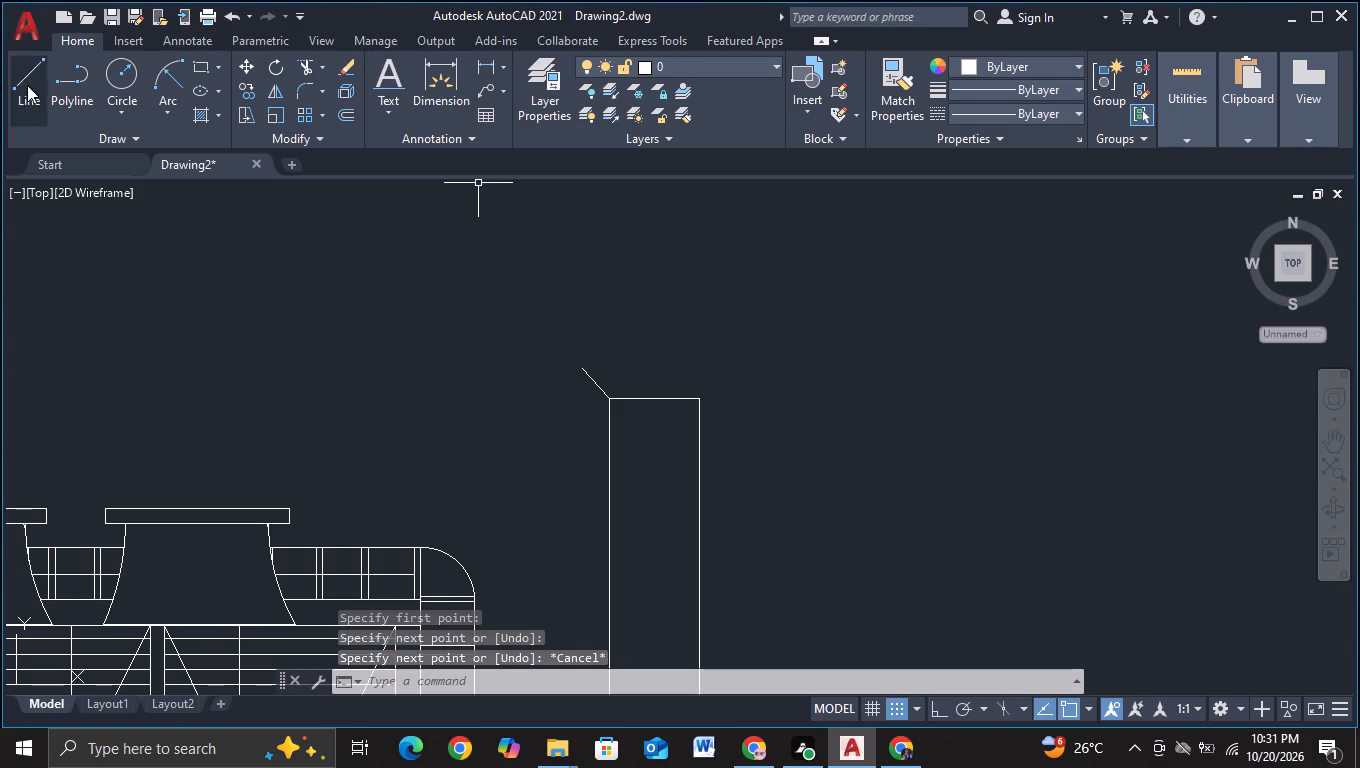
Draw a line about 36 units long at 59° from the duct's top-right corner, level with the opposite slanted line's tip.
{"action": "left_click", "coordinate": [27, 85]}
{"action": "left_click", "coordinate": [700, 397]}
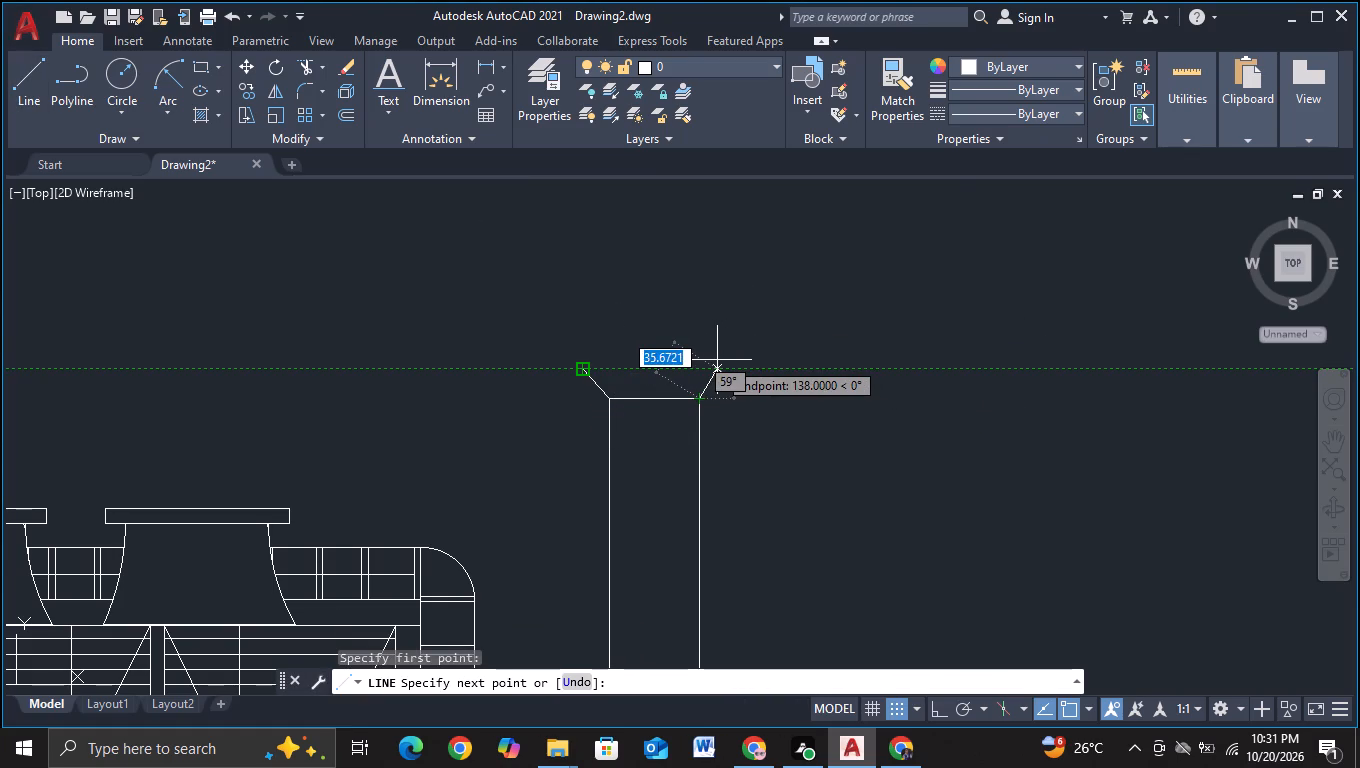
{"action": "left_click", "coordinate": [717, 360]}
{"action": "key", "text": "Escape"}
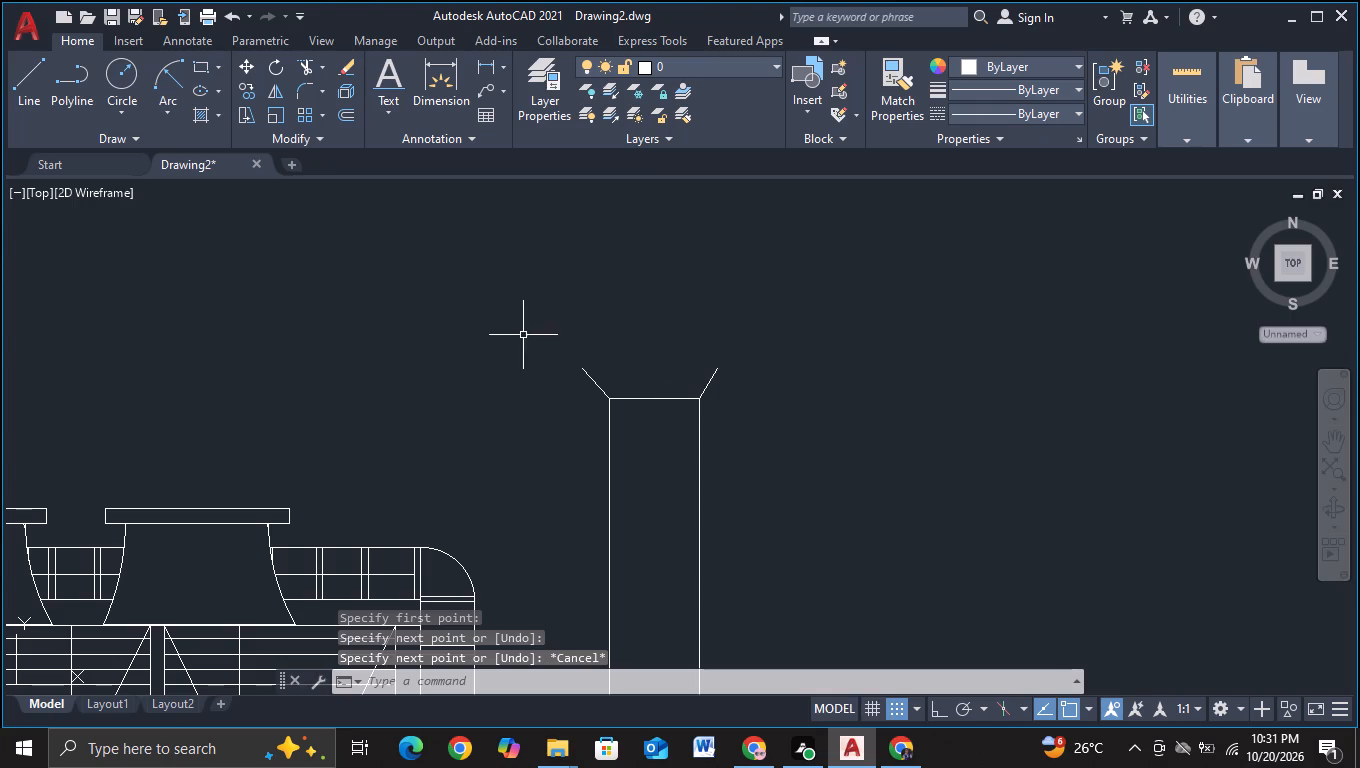
With Ortho on, draw a horizontal line from the left slanted line's tip to the right slanted line's tip.
{"action": "left_click", "coordinate": [18, 107]}
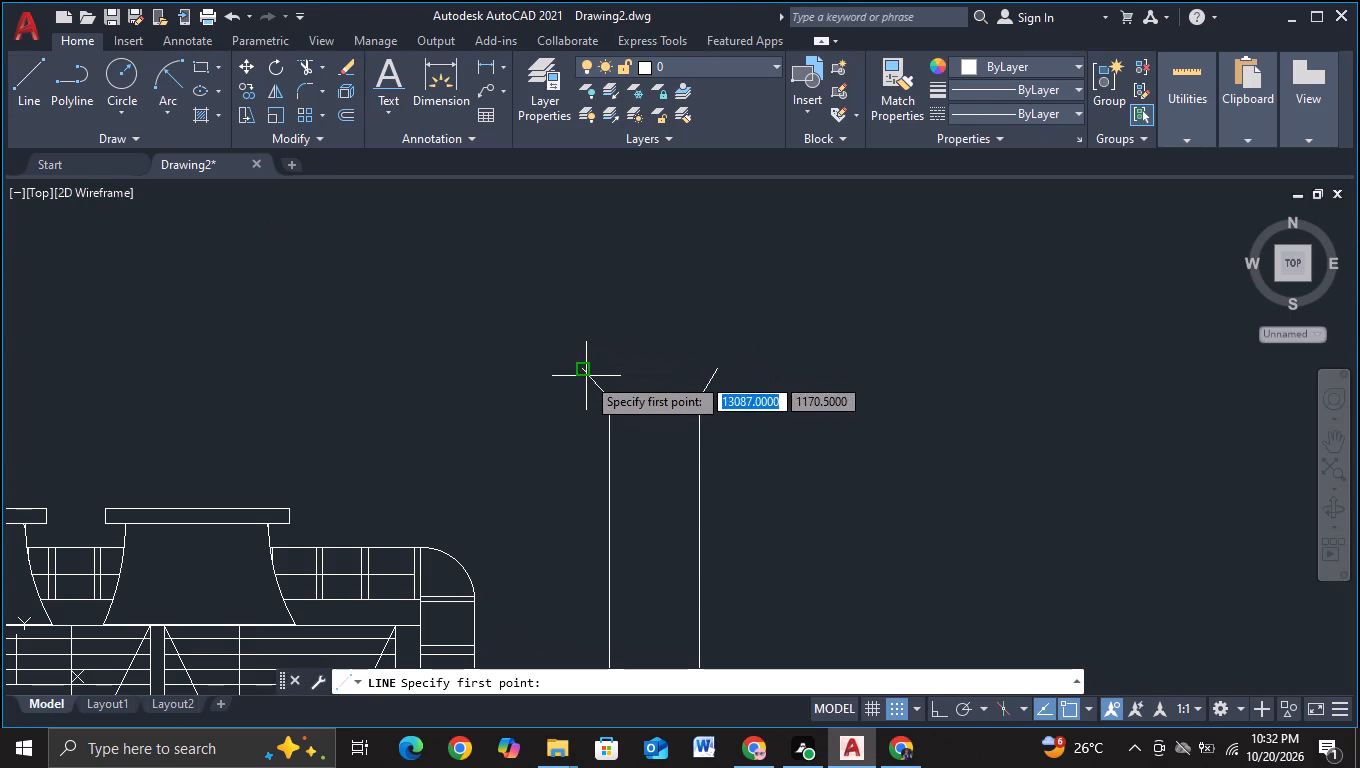
{"action": "left_click", "coordinate": [586, 376]}
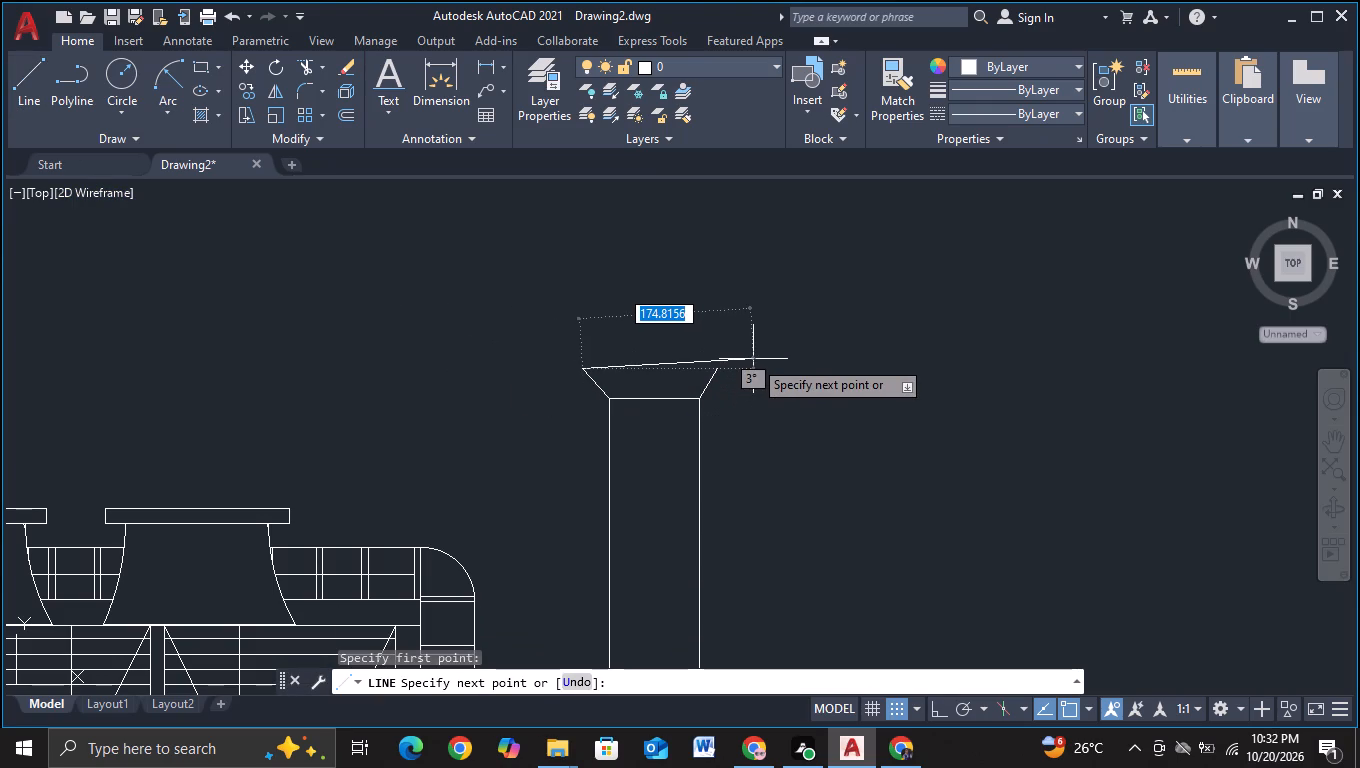
{"action": "key", "text": "F8"}
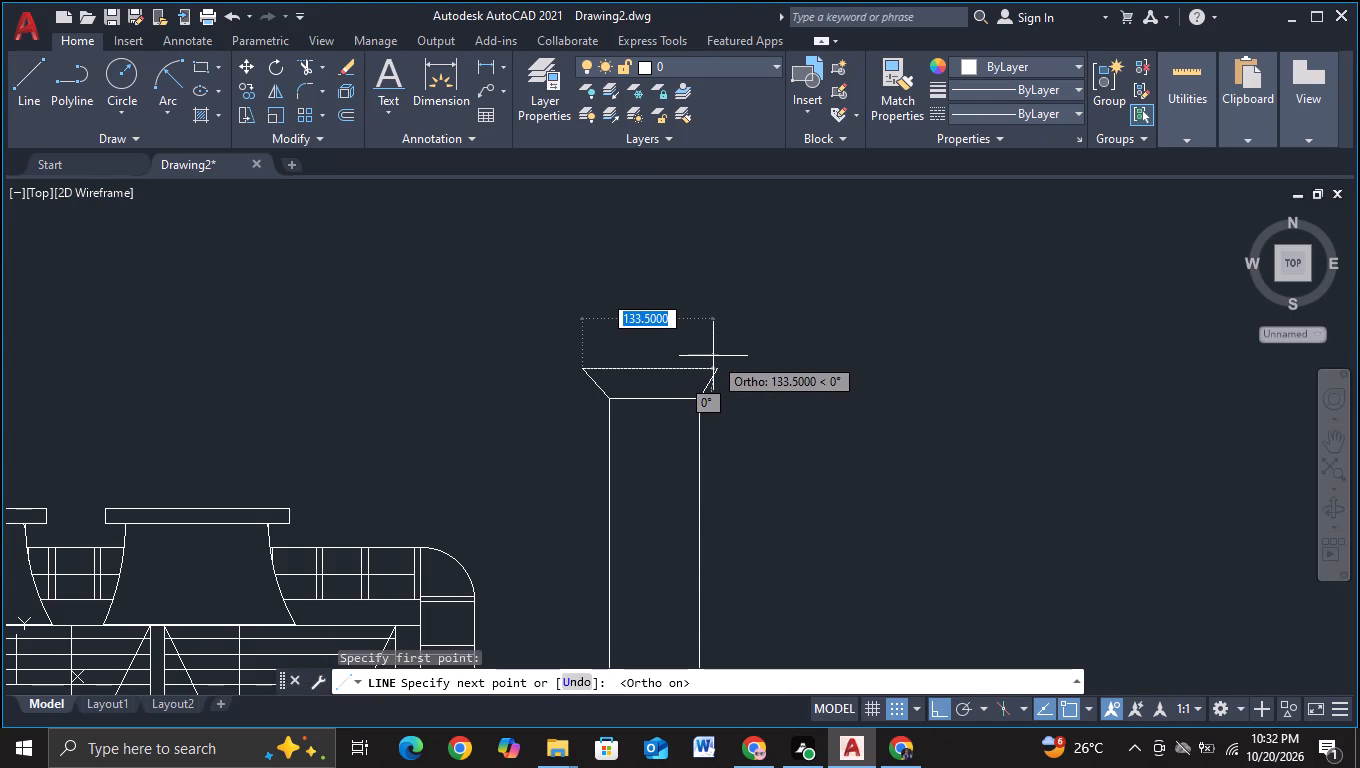
{"action": "left_click", "coordinate": [718, 356]}
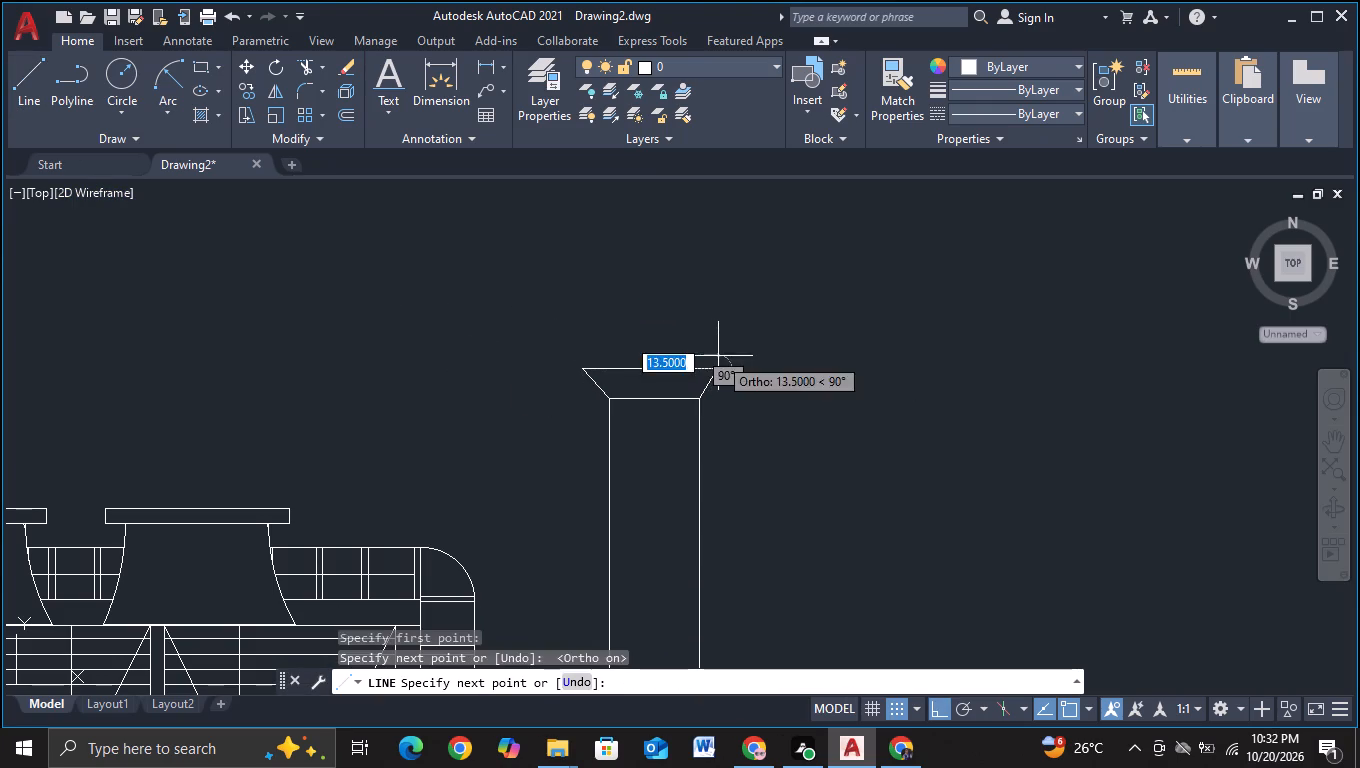
{"action": "key", "text": "Escape"}
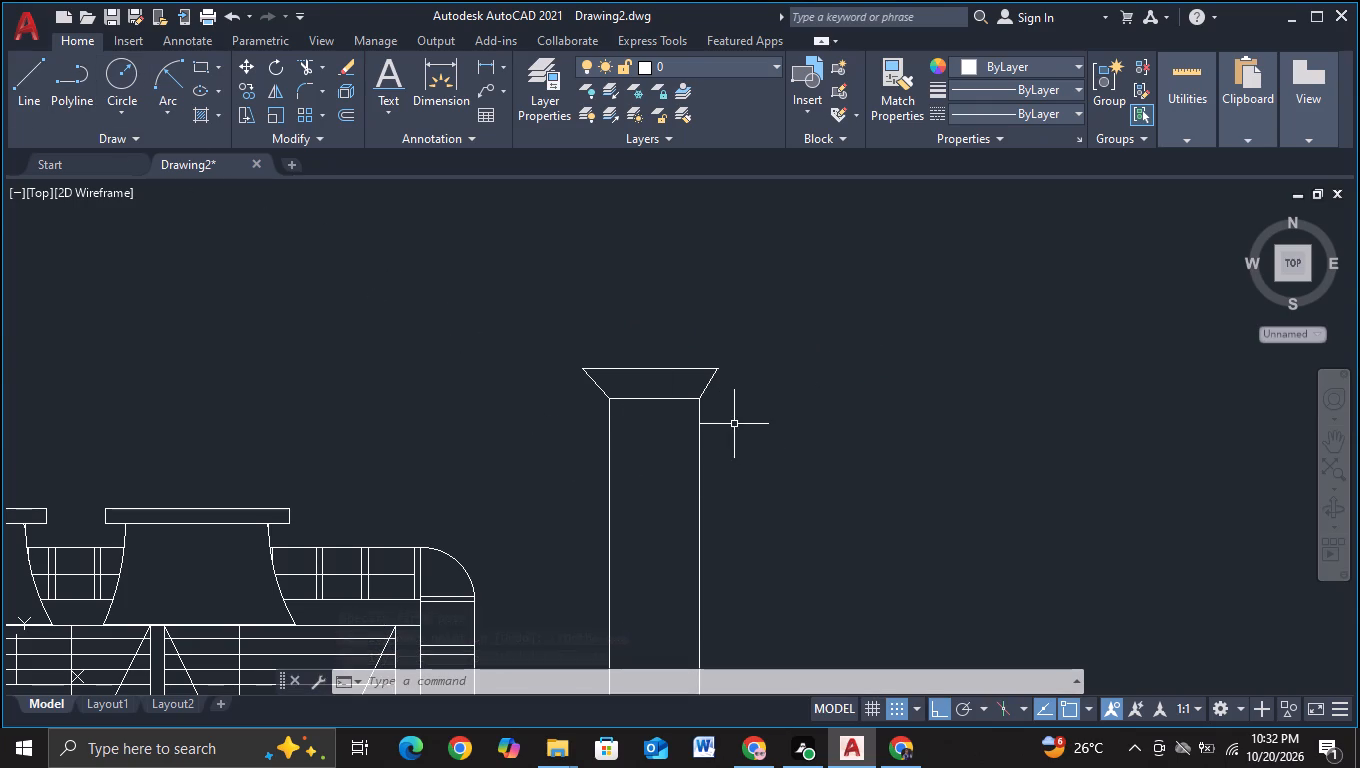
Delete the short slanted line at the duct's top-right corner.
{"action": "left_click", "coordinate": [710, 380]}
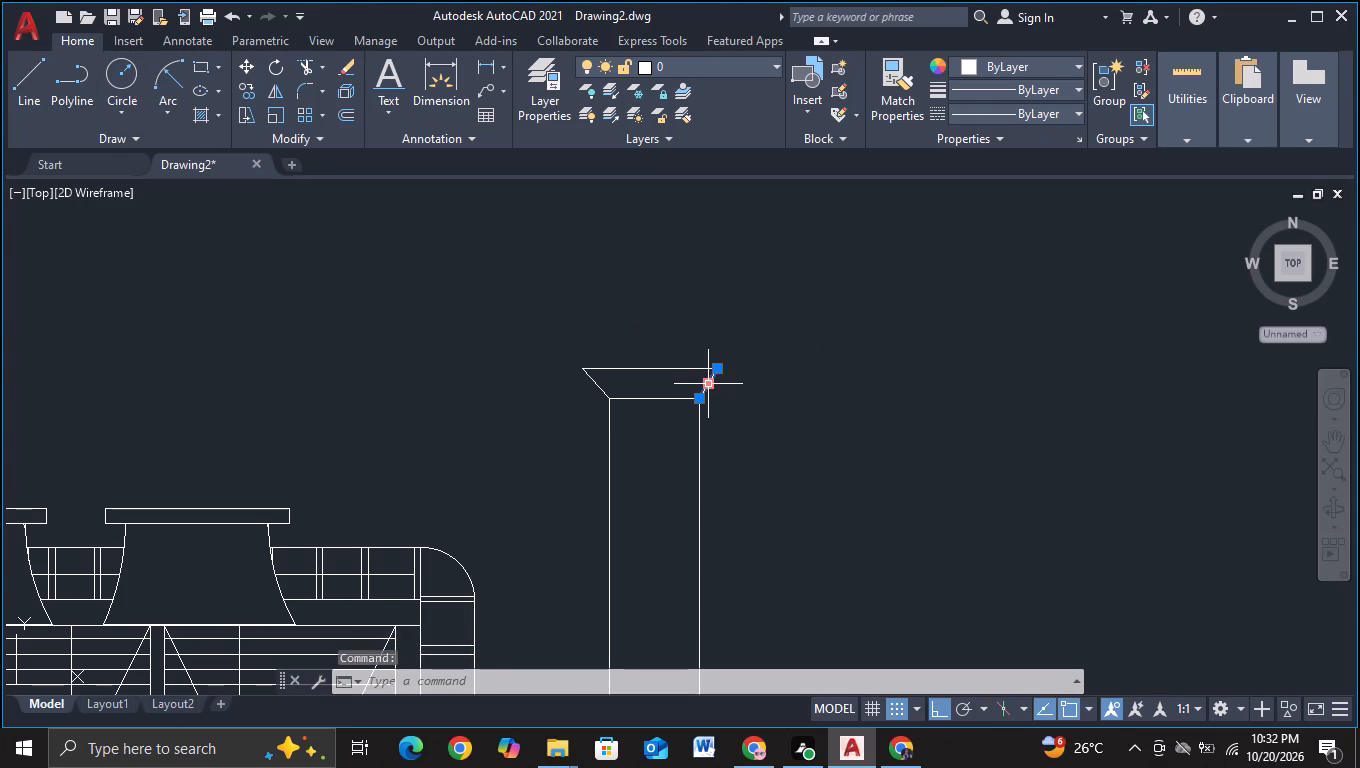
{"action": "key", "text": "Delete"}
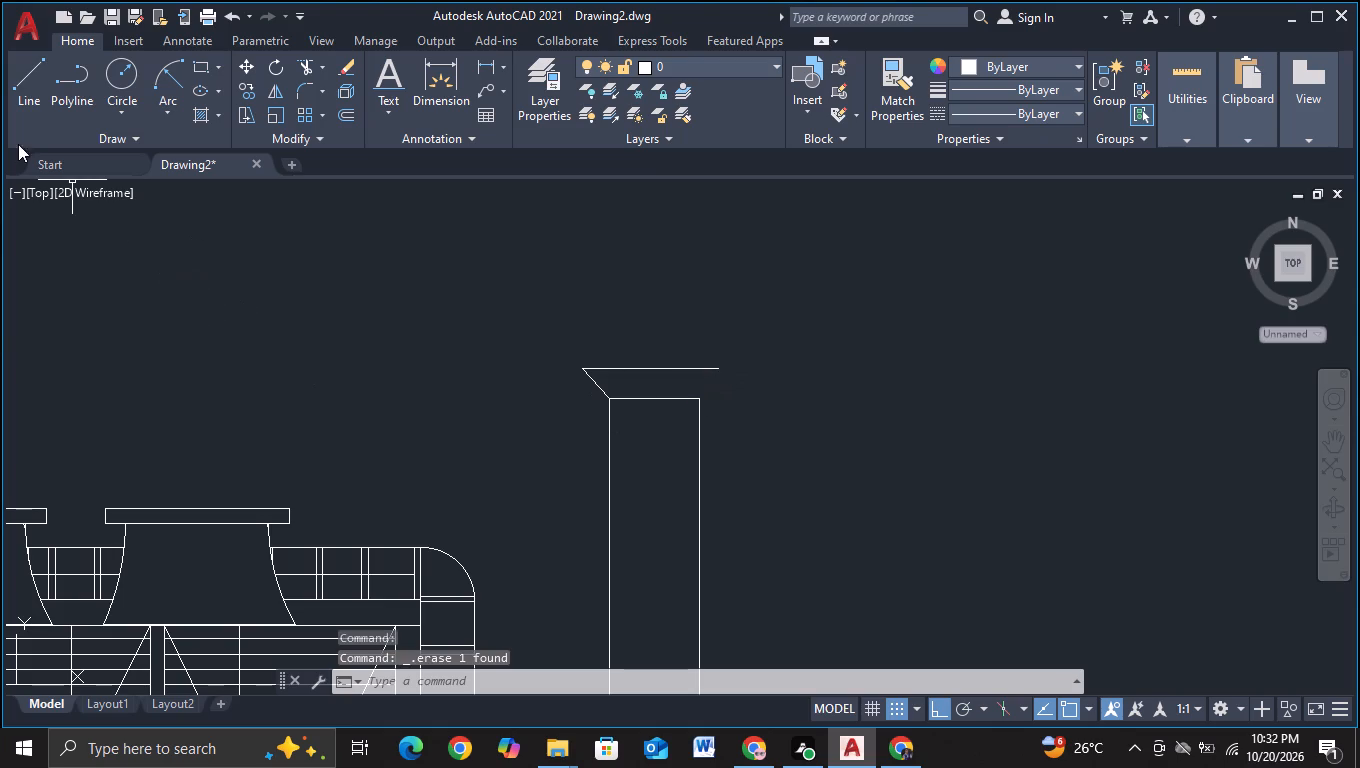
With Ortho off, draw a line about 132 units long at 45° up and outward from the duct's top-right corner.
{"action": "left_click", "coordinate": [22, 107]}
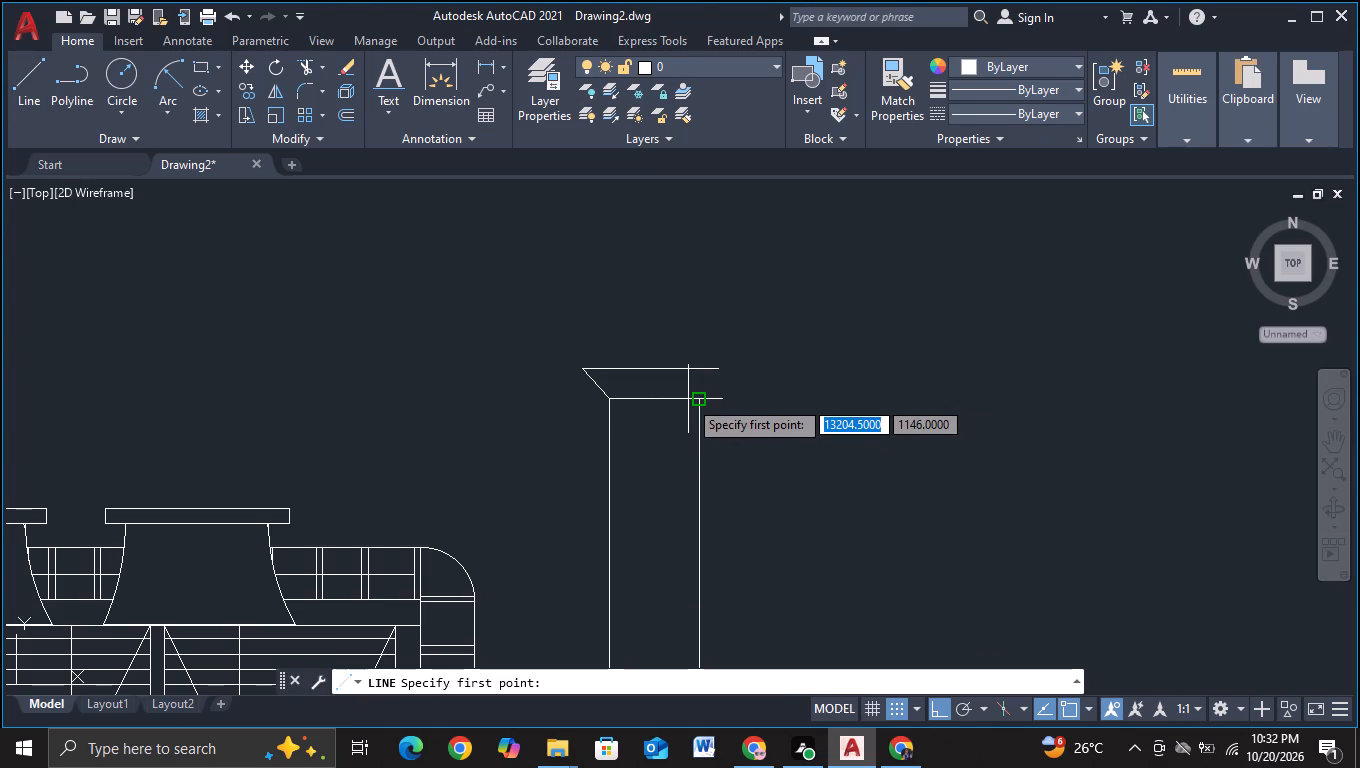
{"action": "left_click", "coordinate": [693, 399]}
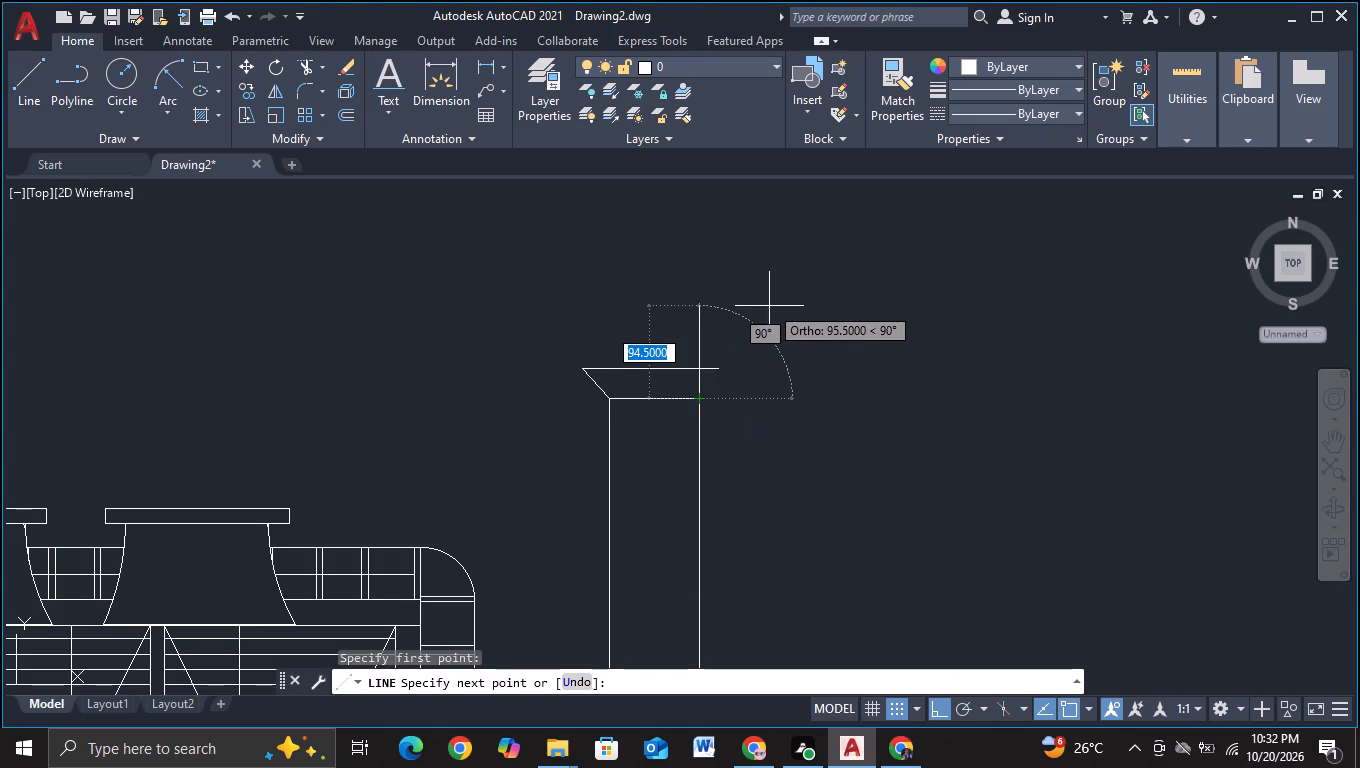
{"action": "key", "text": "F8"}
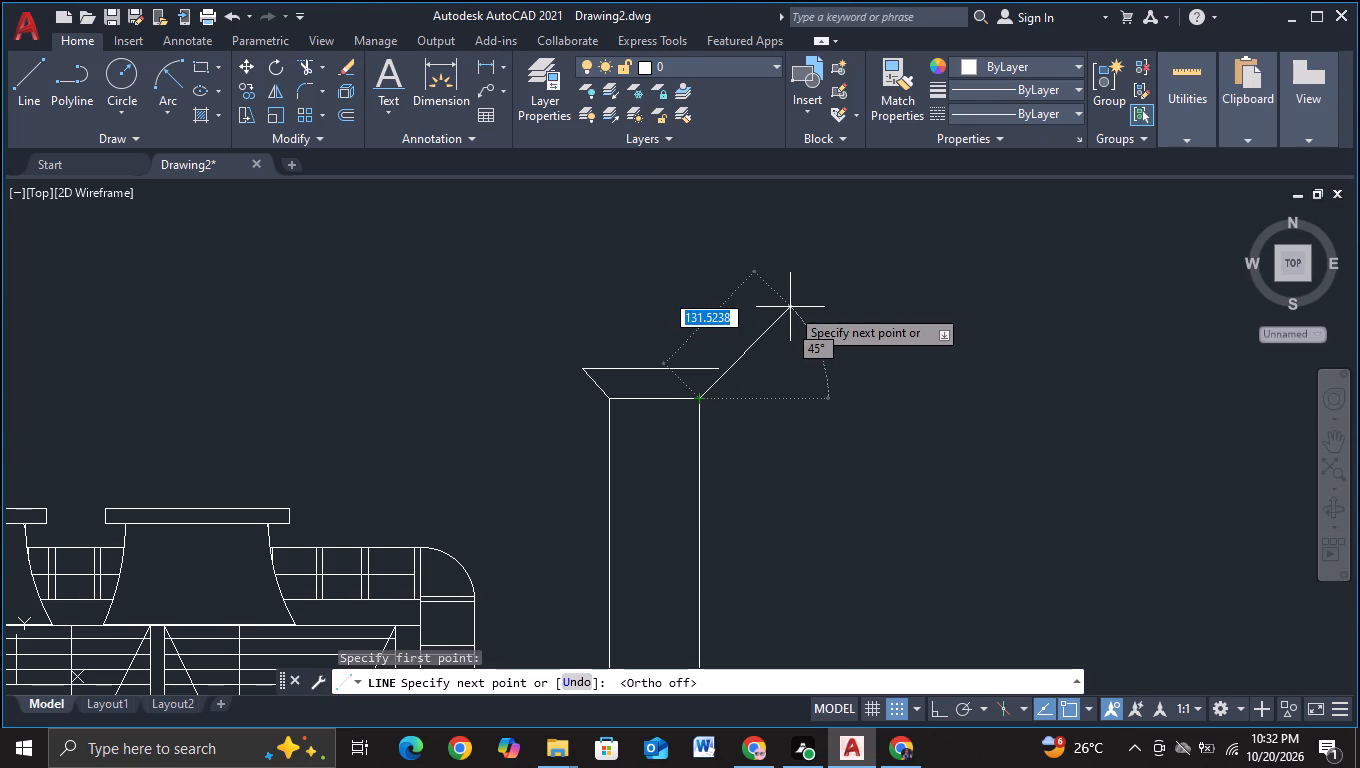
{"action": "left_click", "coordinate": [794, 308]}
{"action": "key", "text": "Escape"}
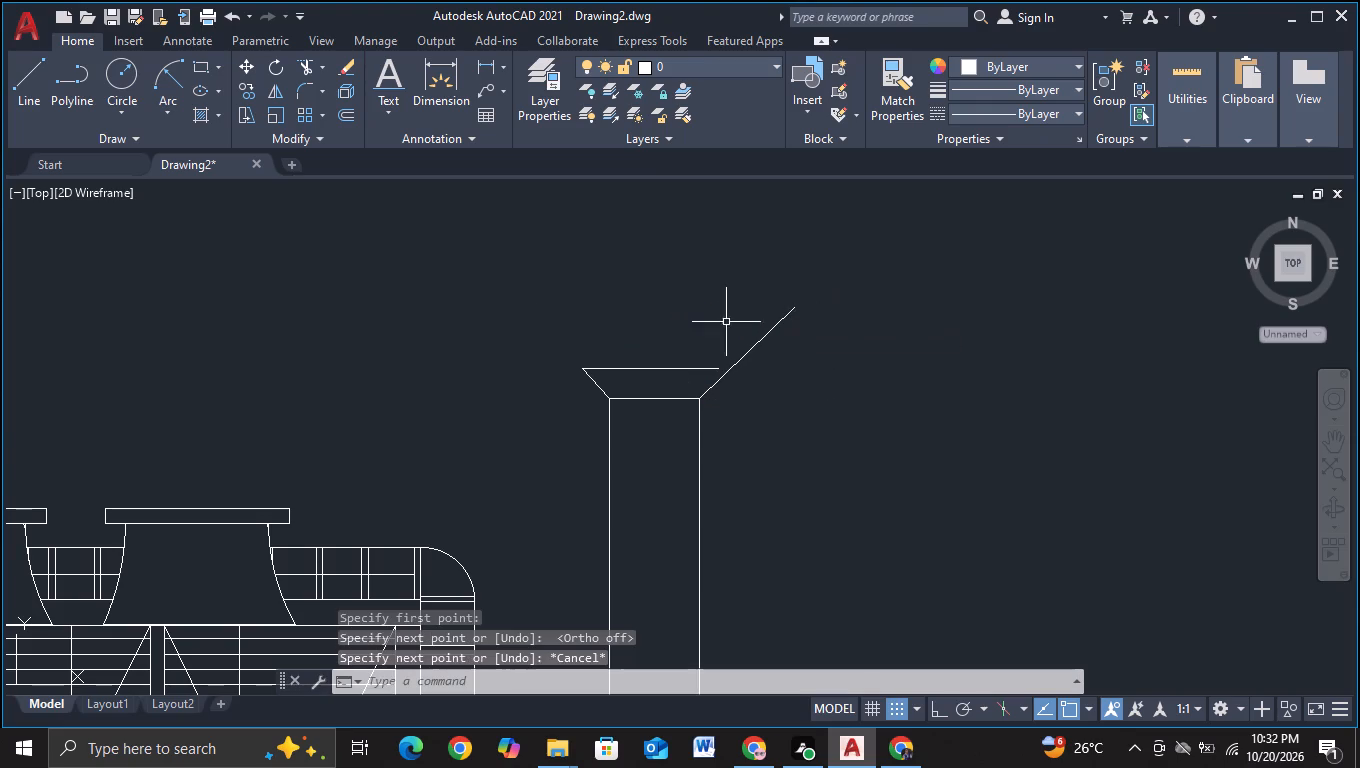
Continue the cap's horizontal line from its right end past the 45° line.
{"action": "left_click", "coordinate": [34, 88]}
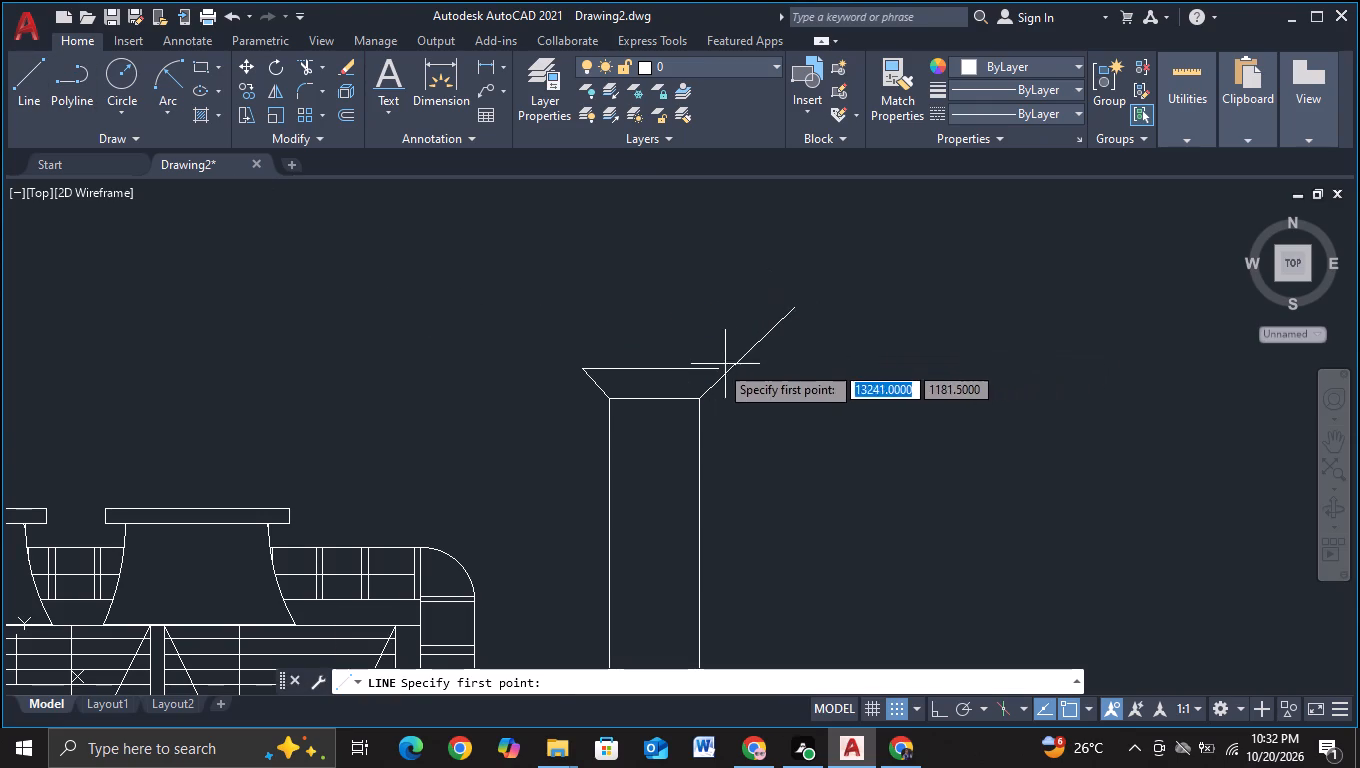
{"action": "left_click", "coordinate": [717, 367]}
{"action": "left_click", "coordinate": [810, 368]}
{"action": "key", "text": "Escape"}
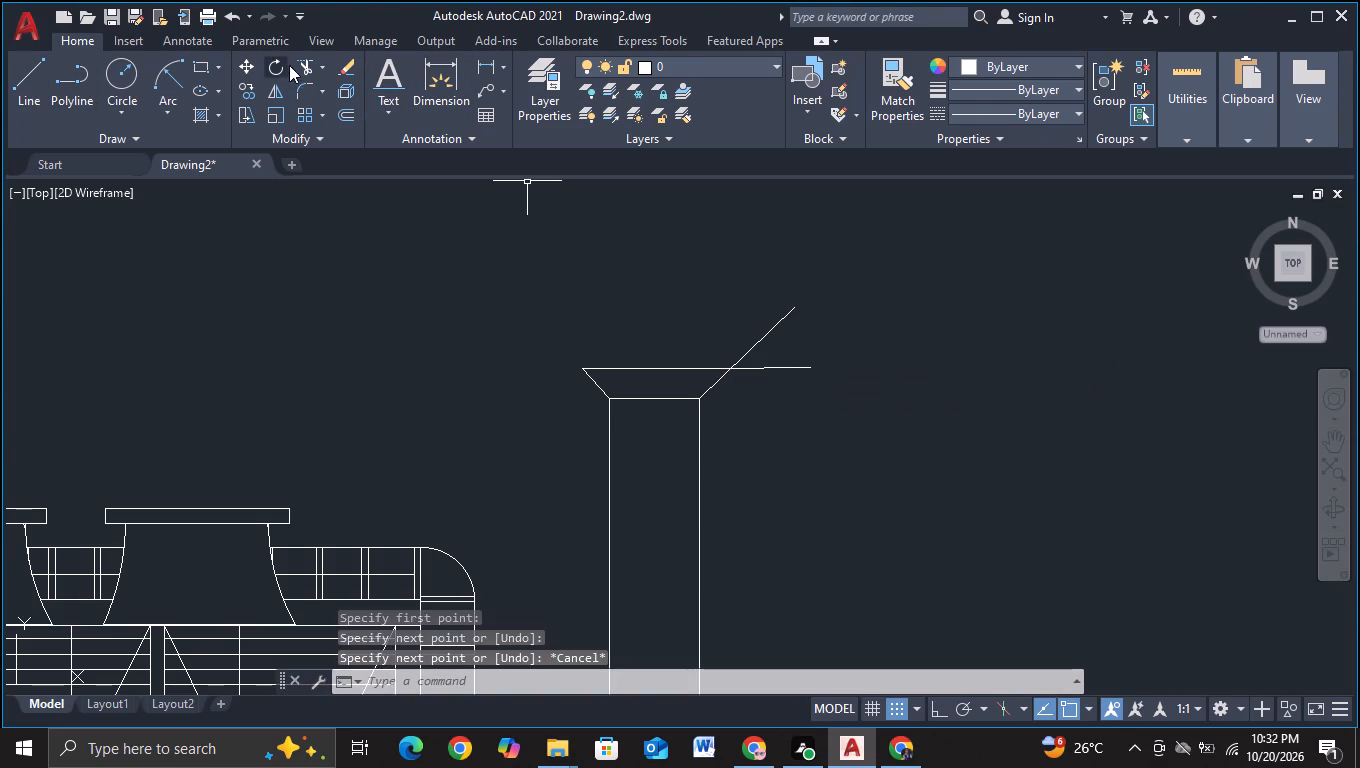
Trim the 45° line and the horizontal line where they run past their intersection at the cap's right tip.
{"action": "left_click", "coordinate": [307, 68]}
{"action": "left_click_drag", "start_coordinate": [740, 312], "coordinate": [784, 429]}
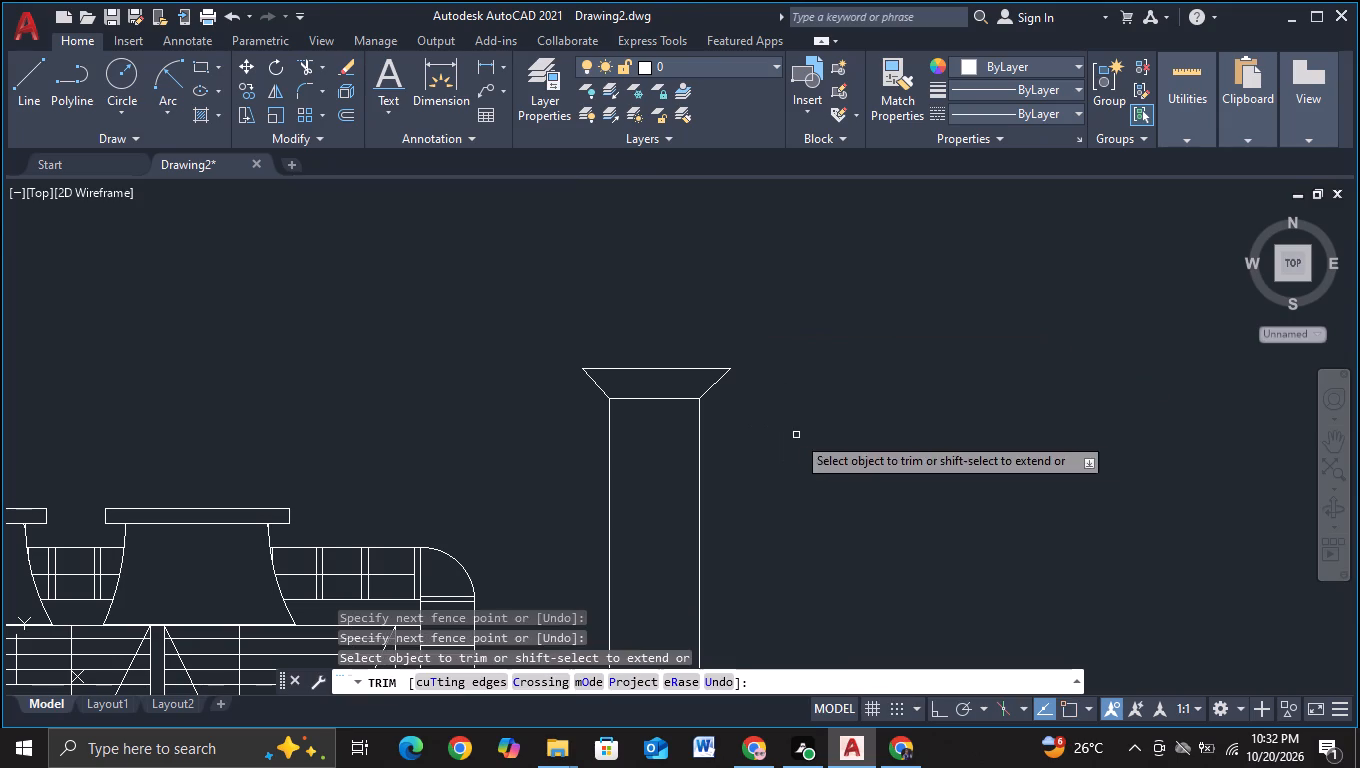
{"action": "key", "text": "Escape"}
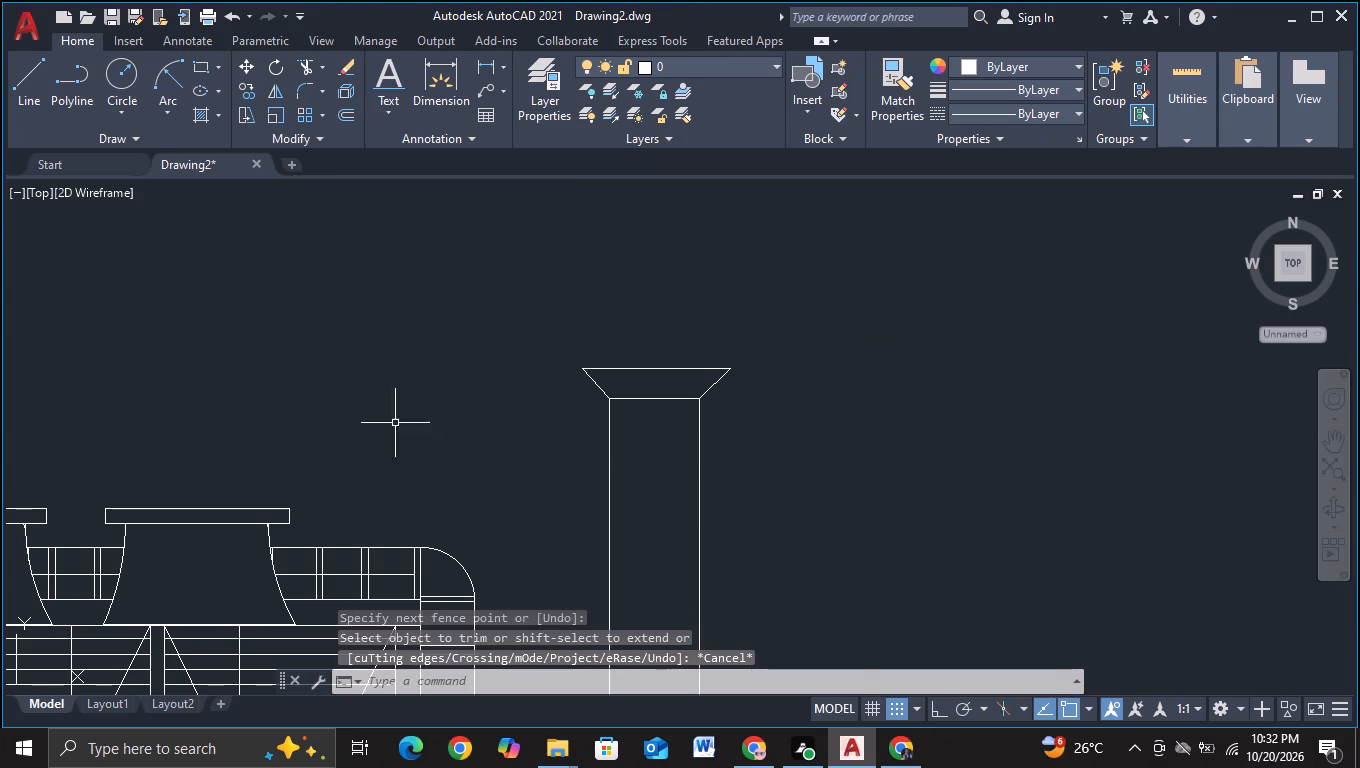
Draw the cap's upper half as three connected lines: inward and up from the left tip, horizontally across, and down to the right tip.
{"action": "left_click", "coordinate": [17, 92]}
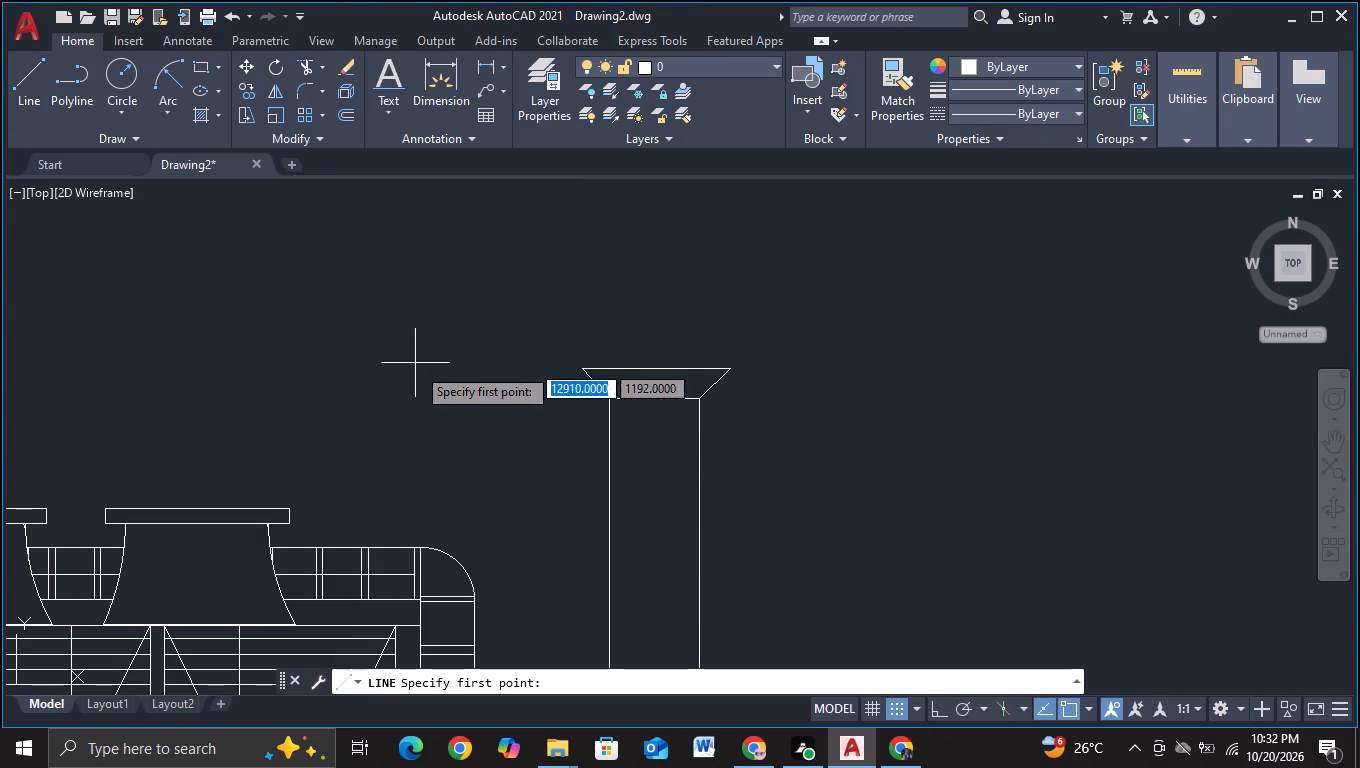
{"action": "left_click", "coordinate": [581, 370]}
{"action": "left_click", "coordinate": [604, 337]}
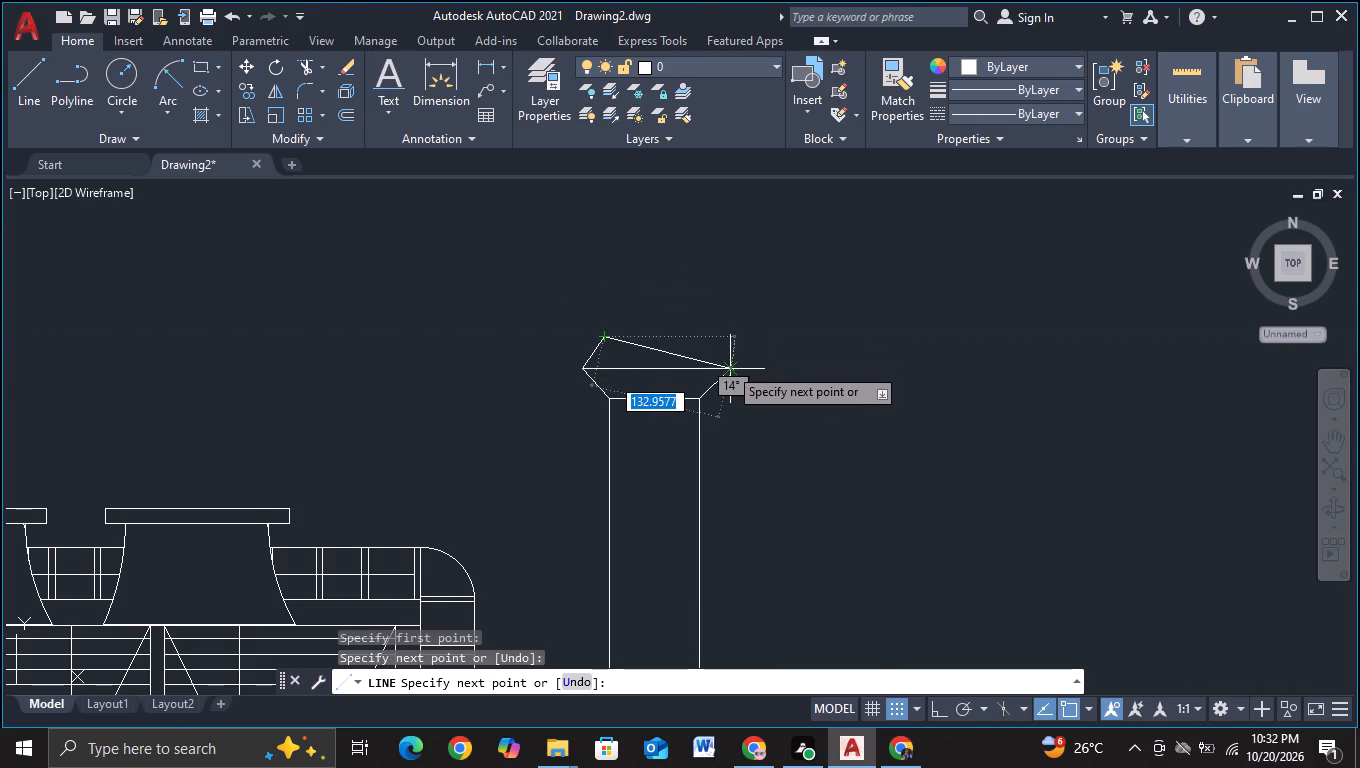
{"action": "left_click", "coordinate": [701, 341]}
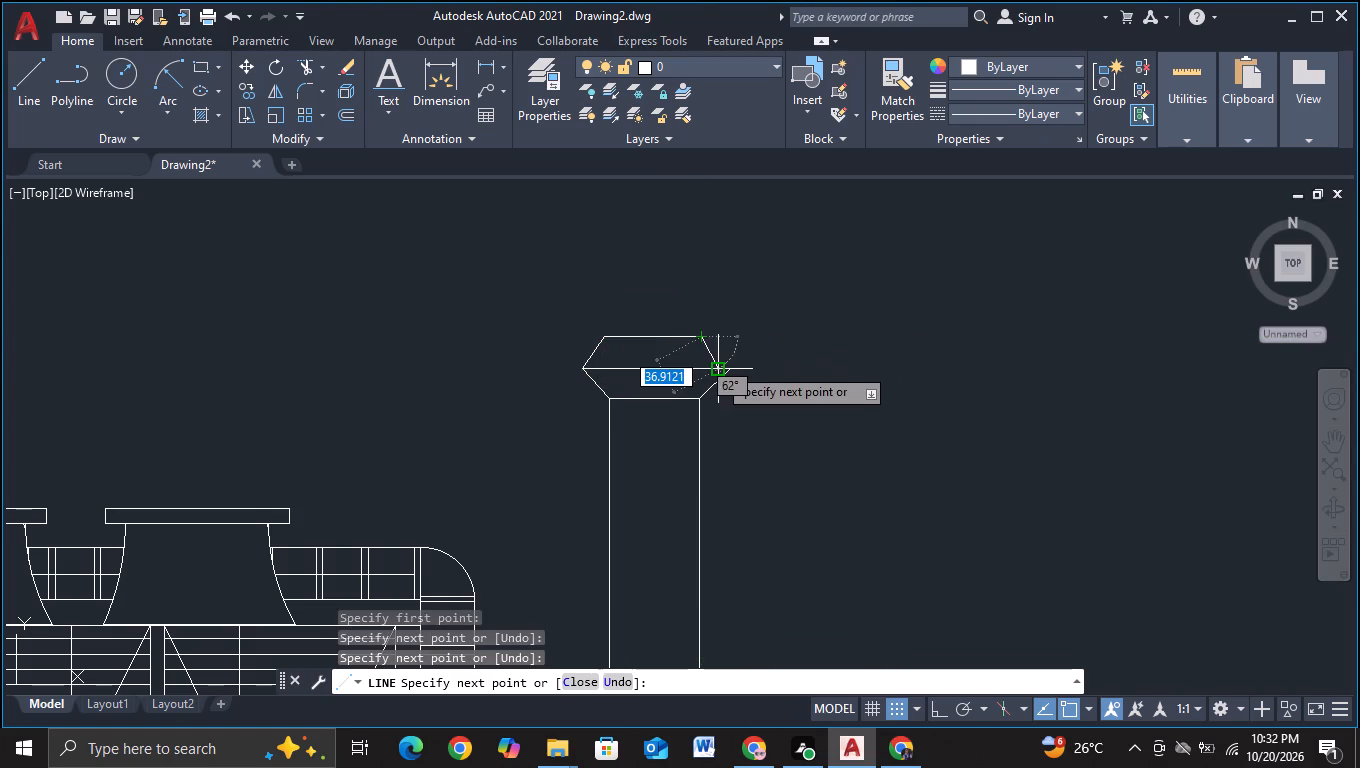
{"action": "left_click", "coordinate": [727, 363]}
{"action": "key", "text": "Escape"}
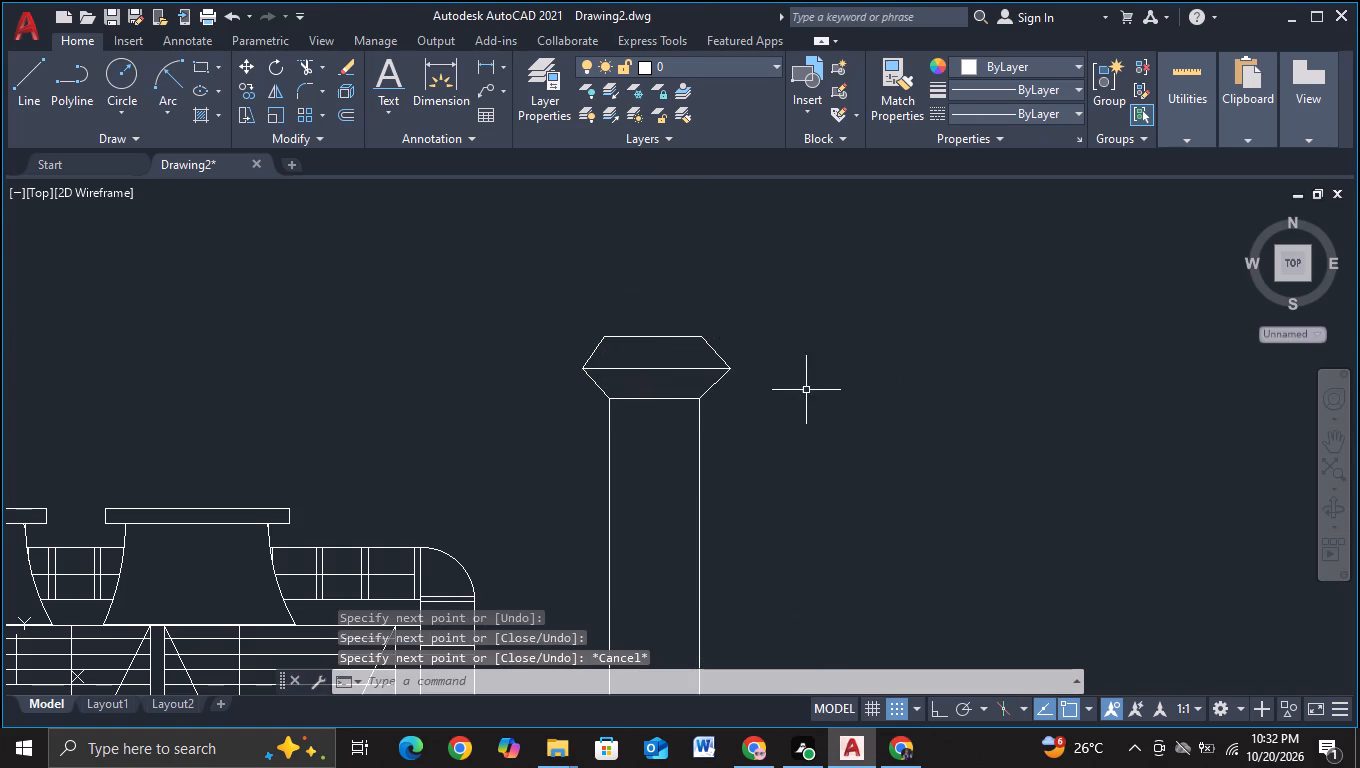
Remove the upper-left slanted line of the duct cap with Trim.
{"action": "left_click", "coordinate": [306, 65]}
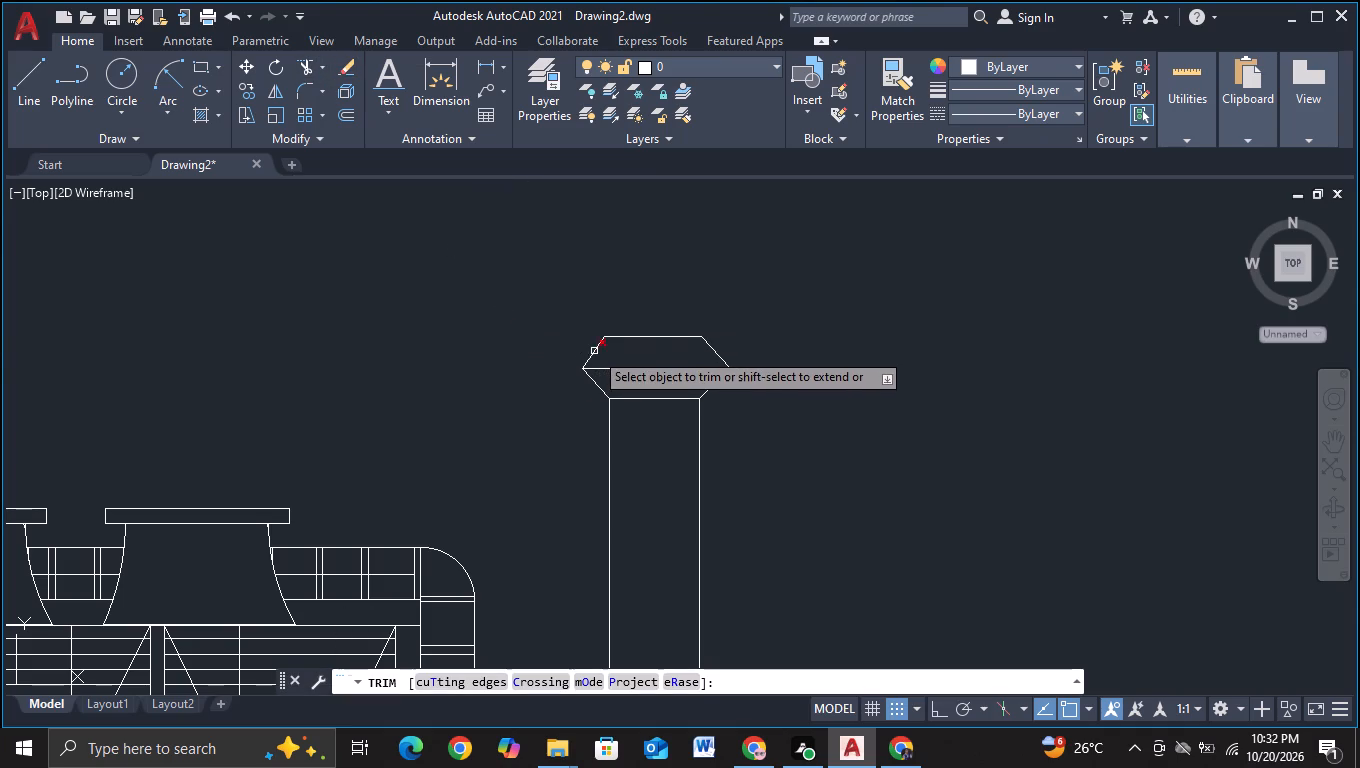
{"action": "left_click", "coordinate": [594, 351]}
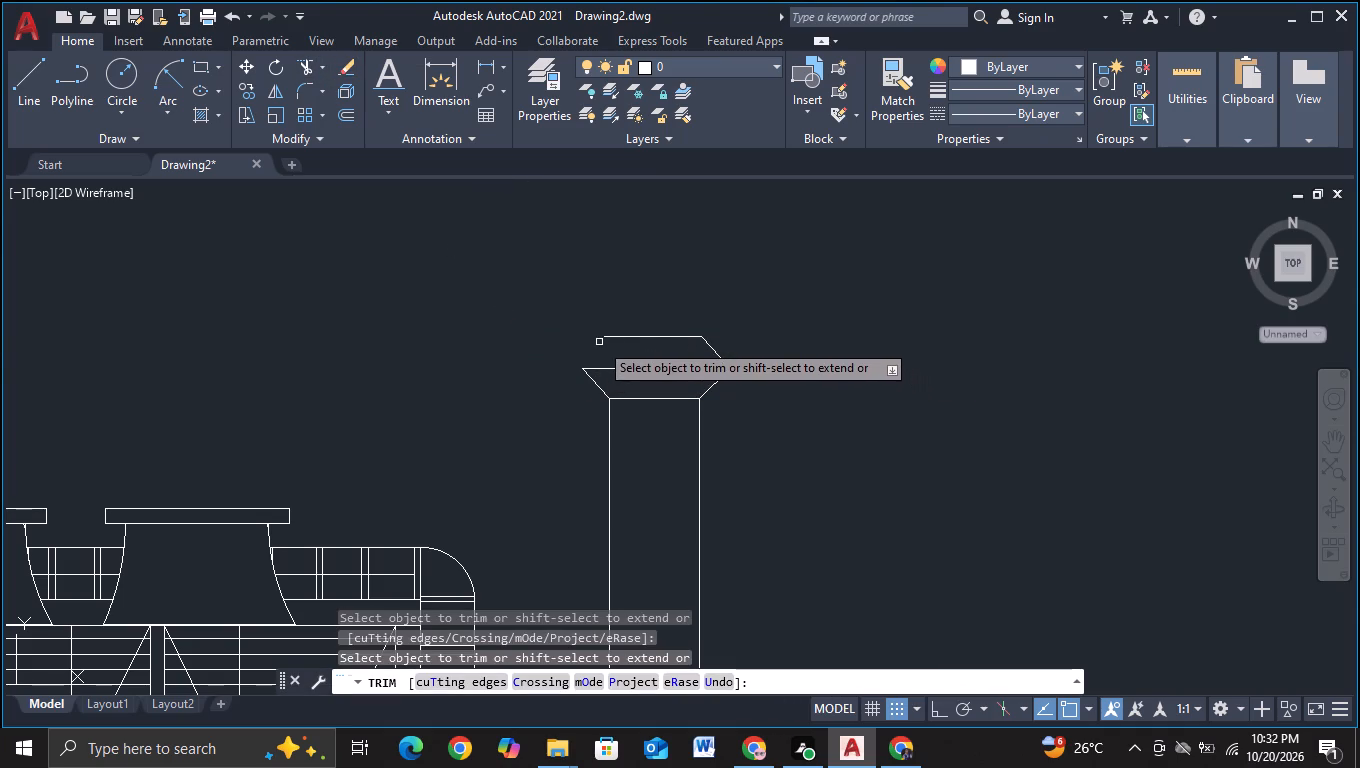
Shorten the cap's top line slightly at its left end by trimming it against a near-vertical temporary line, and remove that temporary line.
{"action": "left_click", "coordinate": [26, 102]}
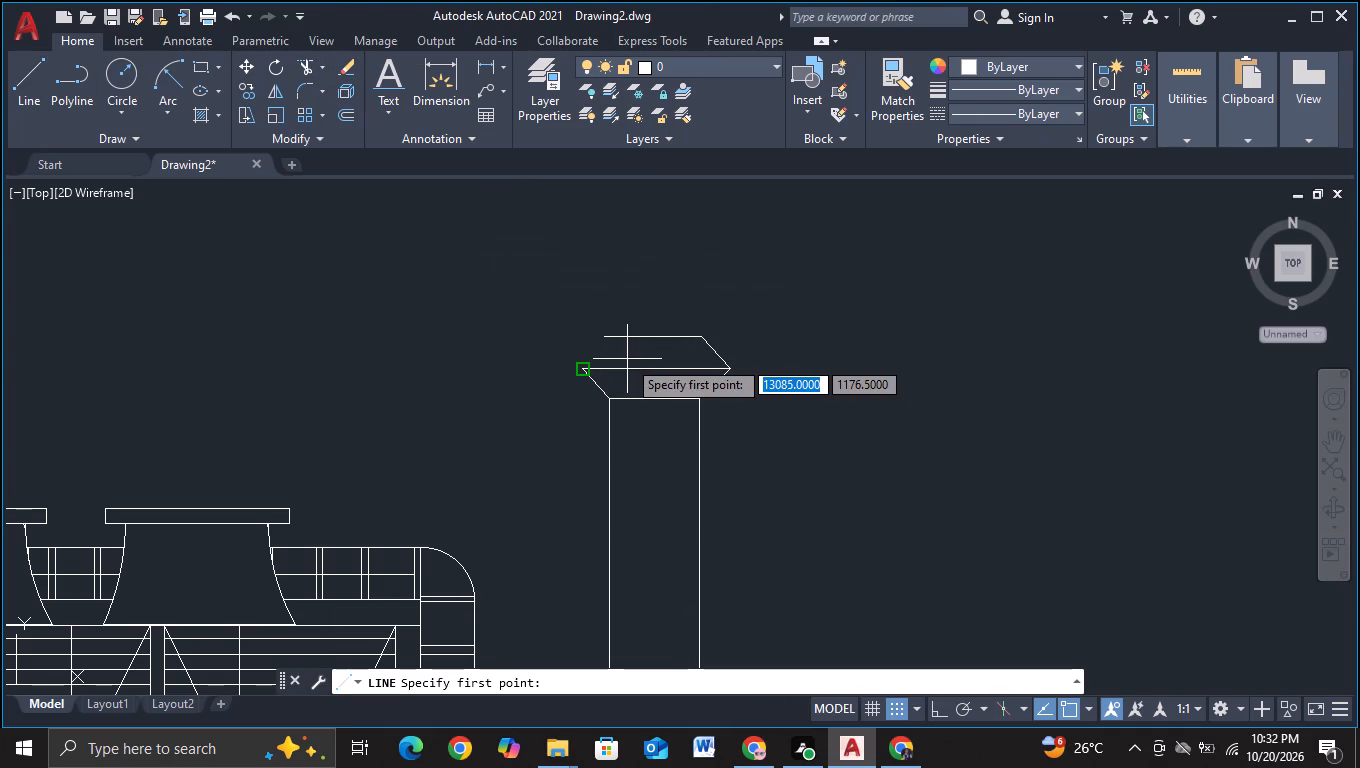
{"action": "scroll", "coordinate": [618, 351], "scroll_direction": "up", "scroll_amount": 2}
{"action": "left_click", "coordinate": [589, 353]}
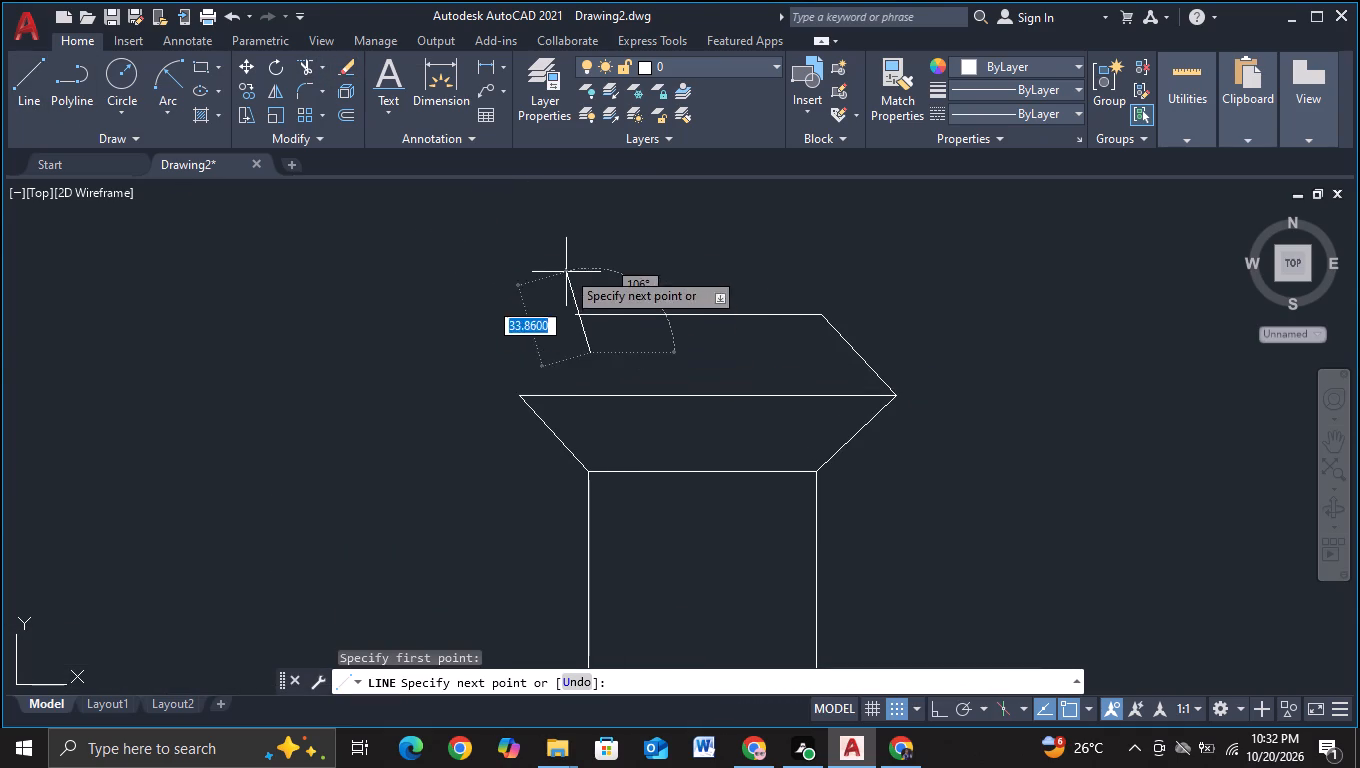
{"action": "left_click", "coordinate": [596, 252]}
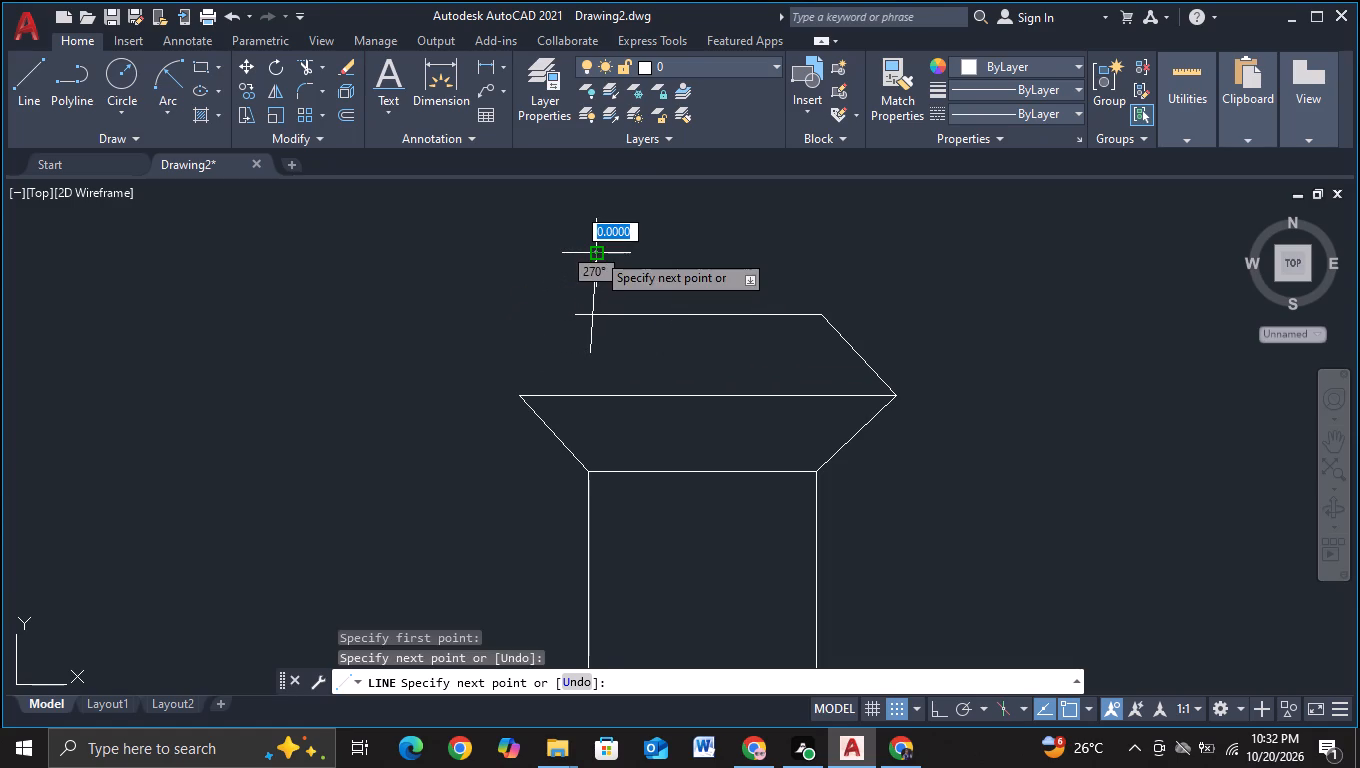
{"action": "key", "text": "Escape"}
{"action": "left_click", "coordinate": [300, 61]}
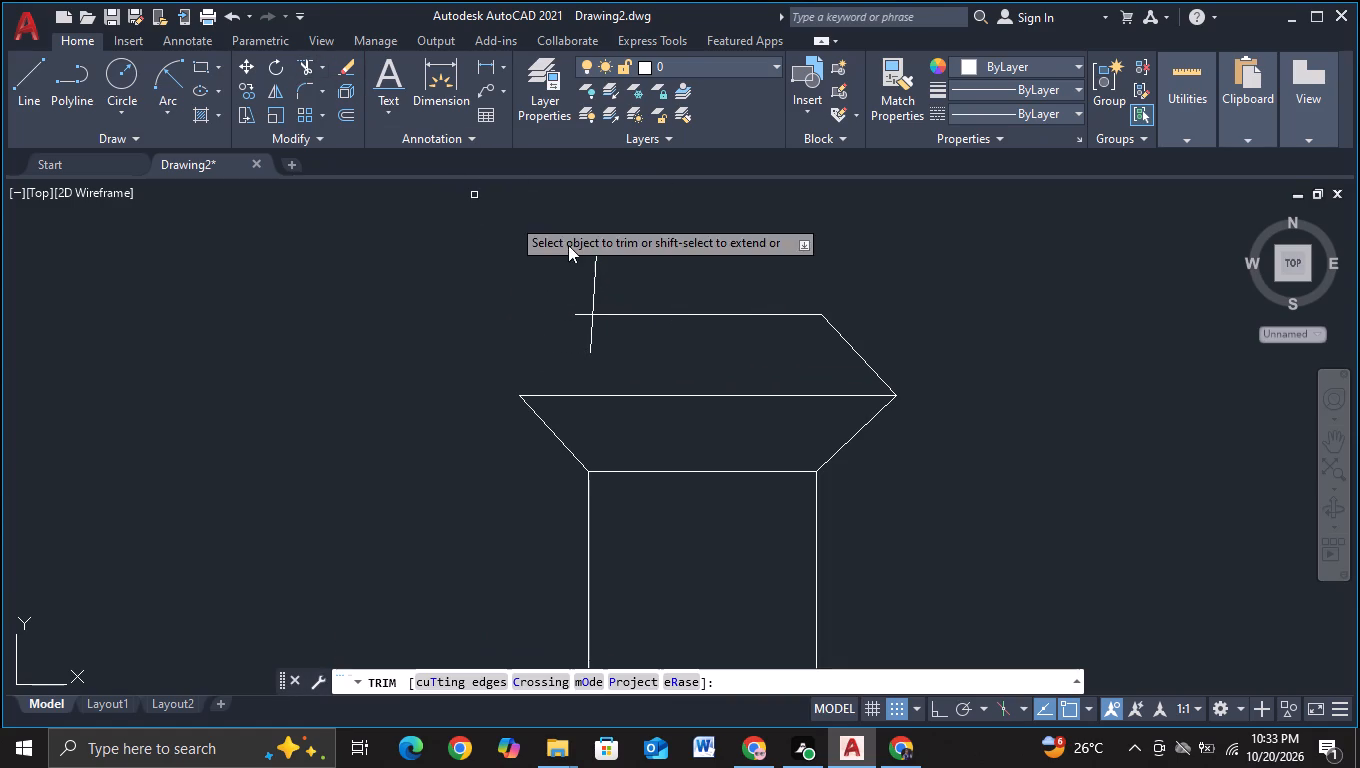
{"action": "left_click", "coordinate": [575, 314]}
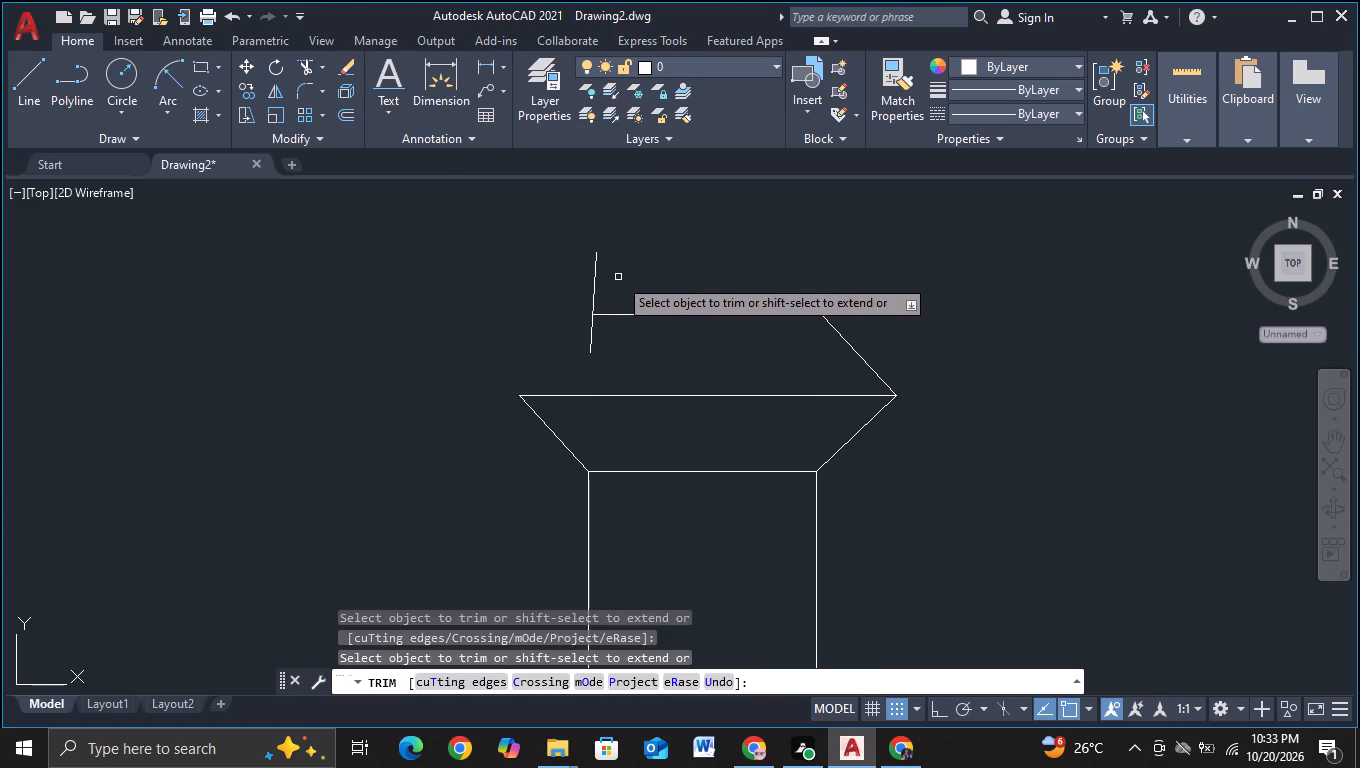
{"action": "left_click_drag", "start_coordinate": [619, 276], "coordinate": [613, 338]}
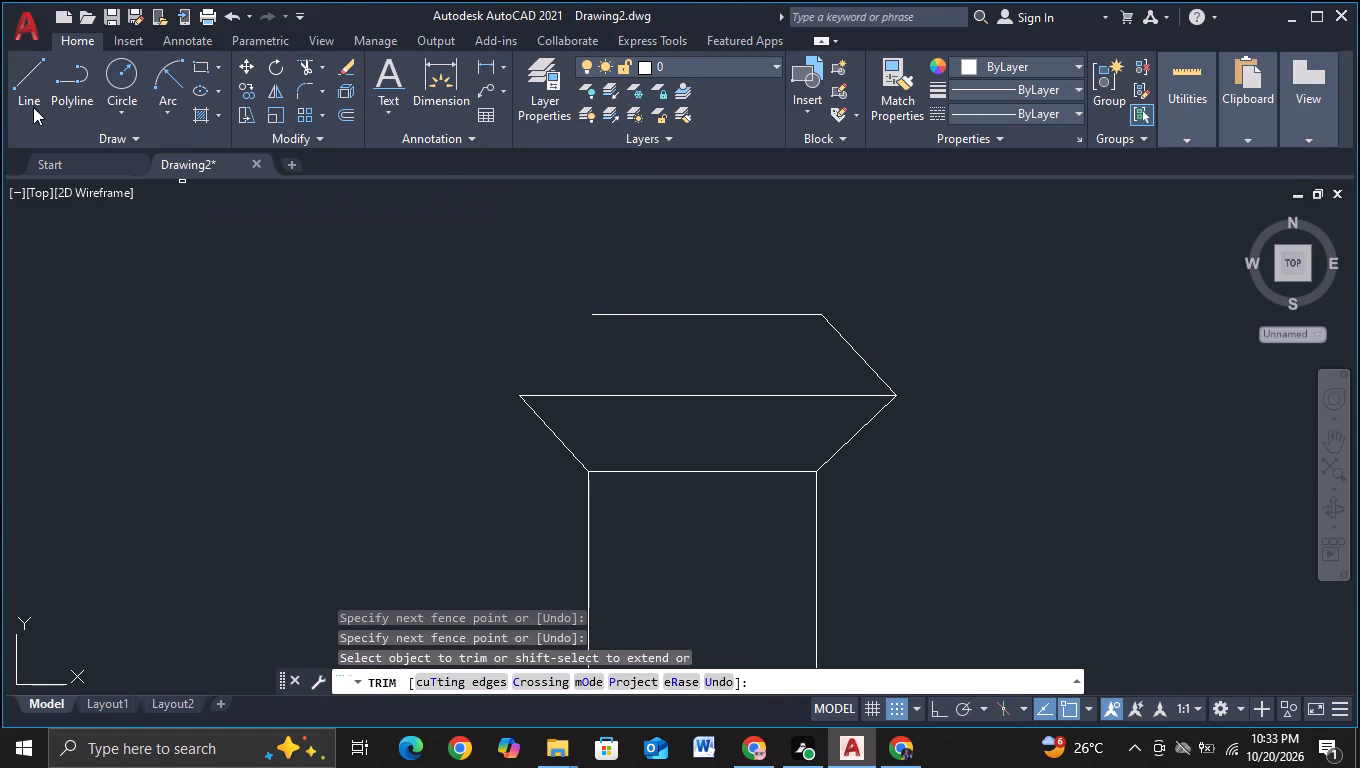
Draw a slanted line from the left end of the cap's top line down to the cap's left tip.
{"action": "left_click", "coordinate": [33, 107]}
{"action": "left_click", "coordinate": [588, 313]}
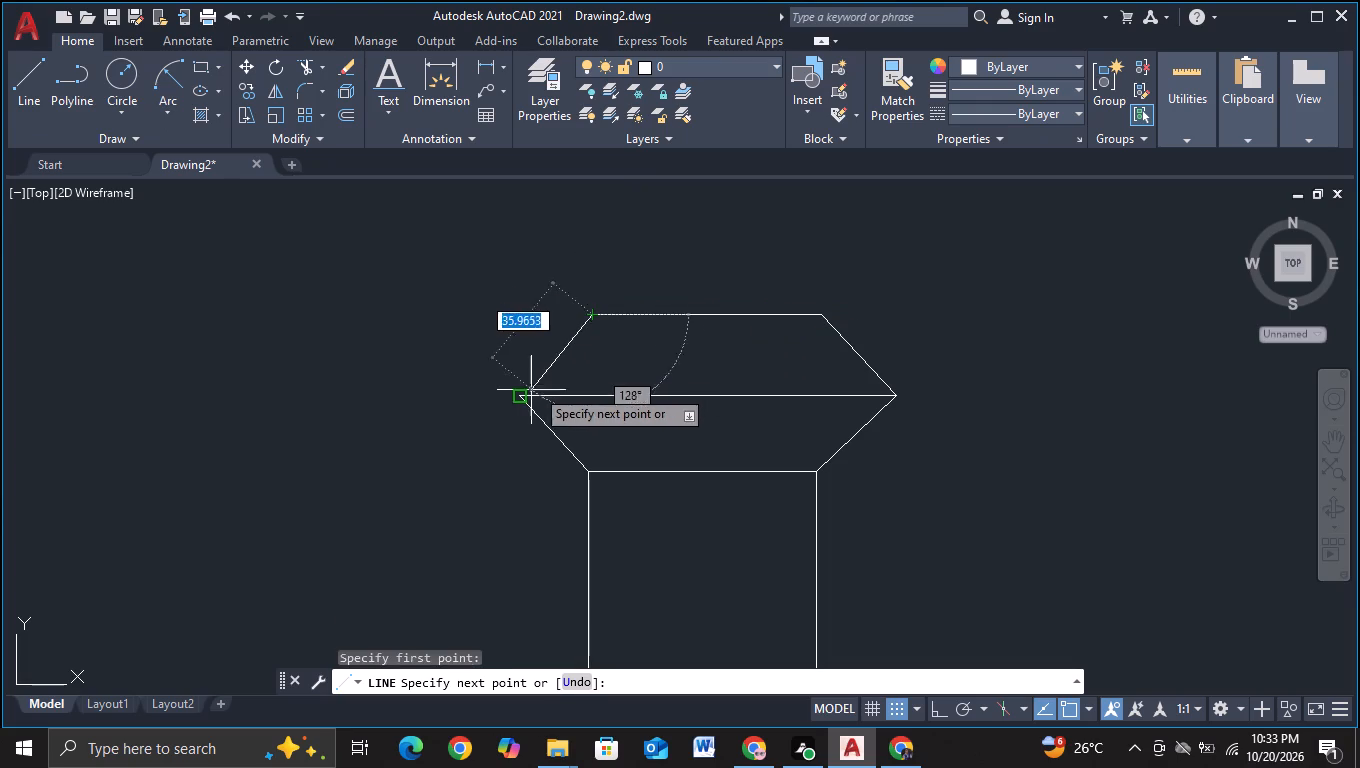
{"action": "left_click", "coordinate": [521, 397]}
{"action": "key", "text": "Escape"}
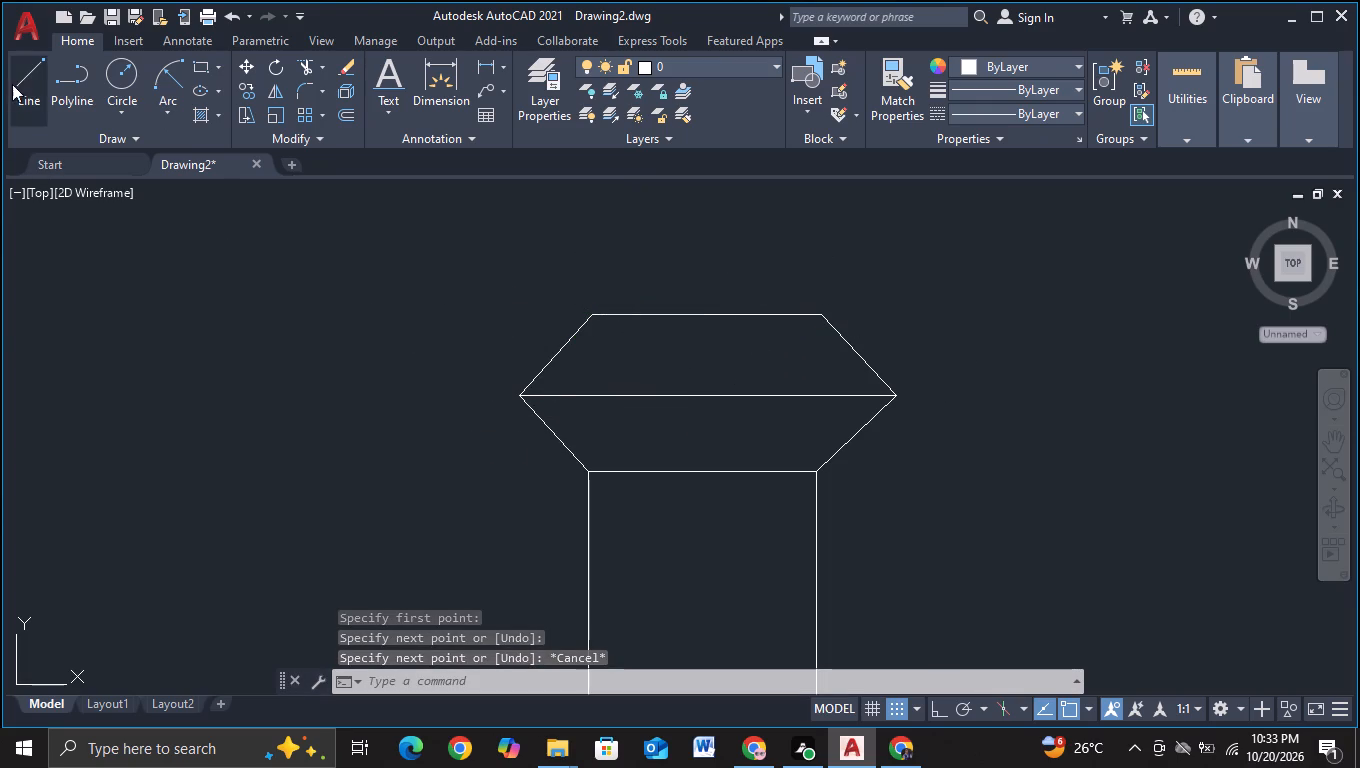
{"action": "key", "text": "Escape"}
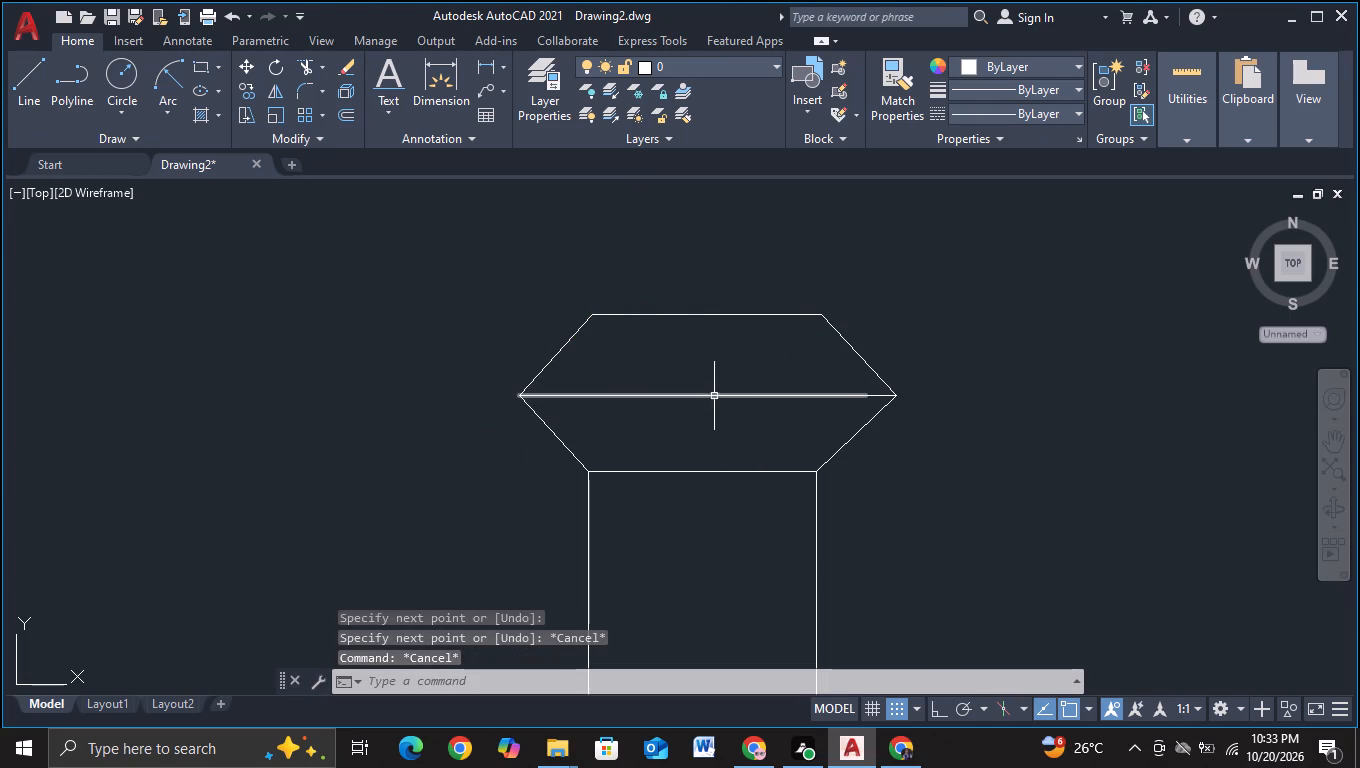
Copy both segments of the cap's middle line about 5 units above it and, with object snap off, about 9 units below that copy.
{"action": "left_click", "coordinate": [712, 394]}
{"action": "left_click", "coordinate": [876, 396]}
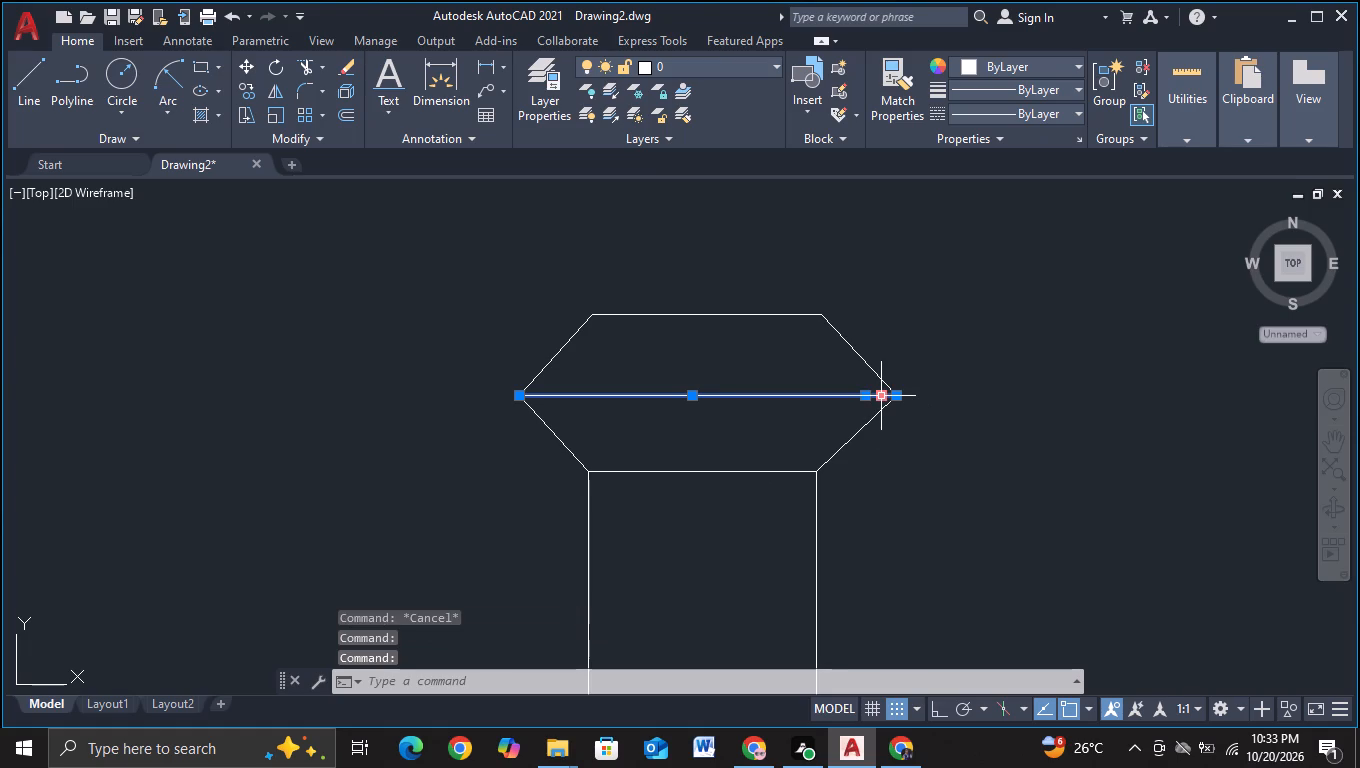
{"action": "key", "text": "c"}
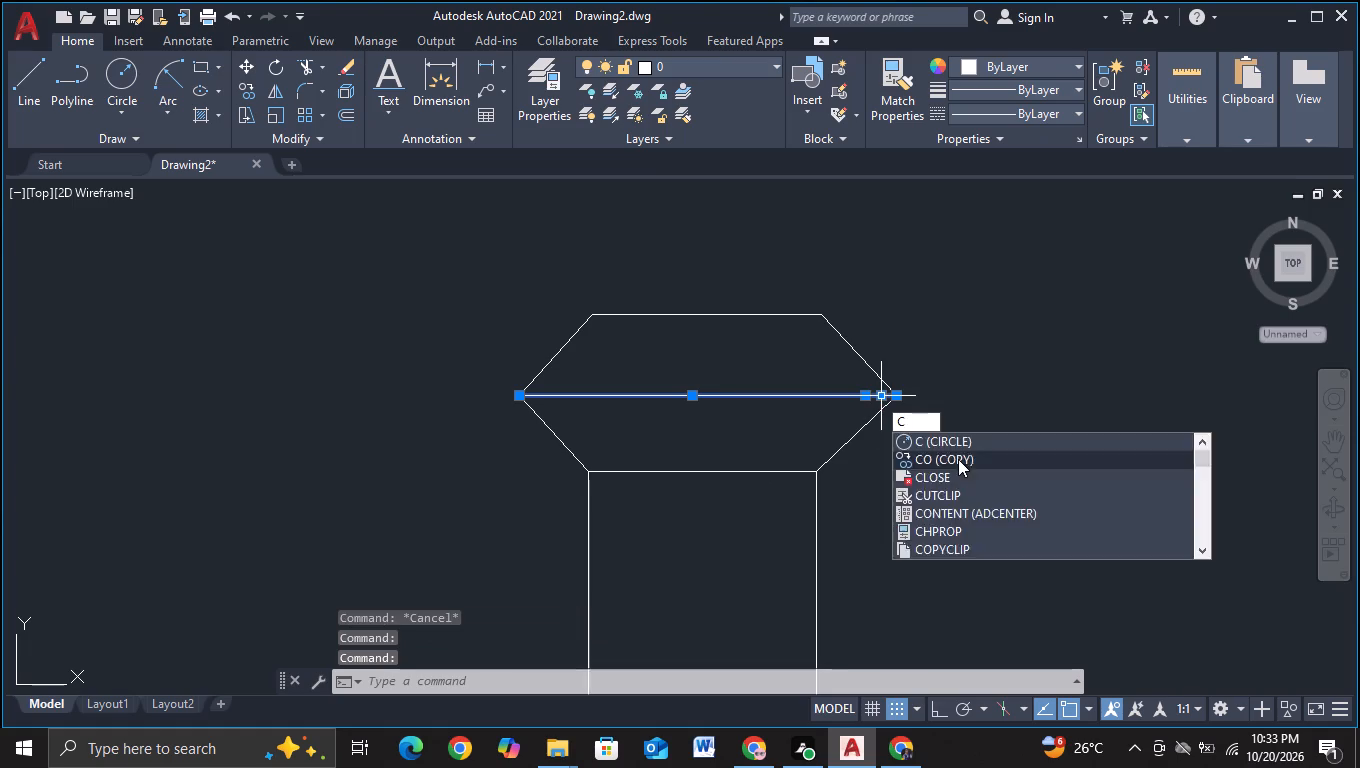
{"action": "left_click", "coordinate": [957, 456]}
{"action": "left_click", "coordinate": [831, 396]}
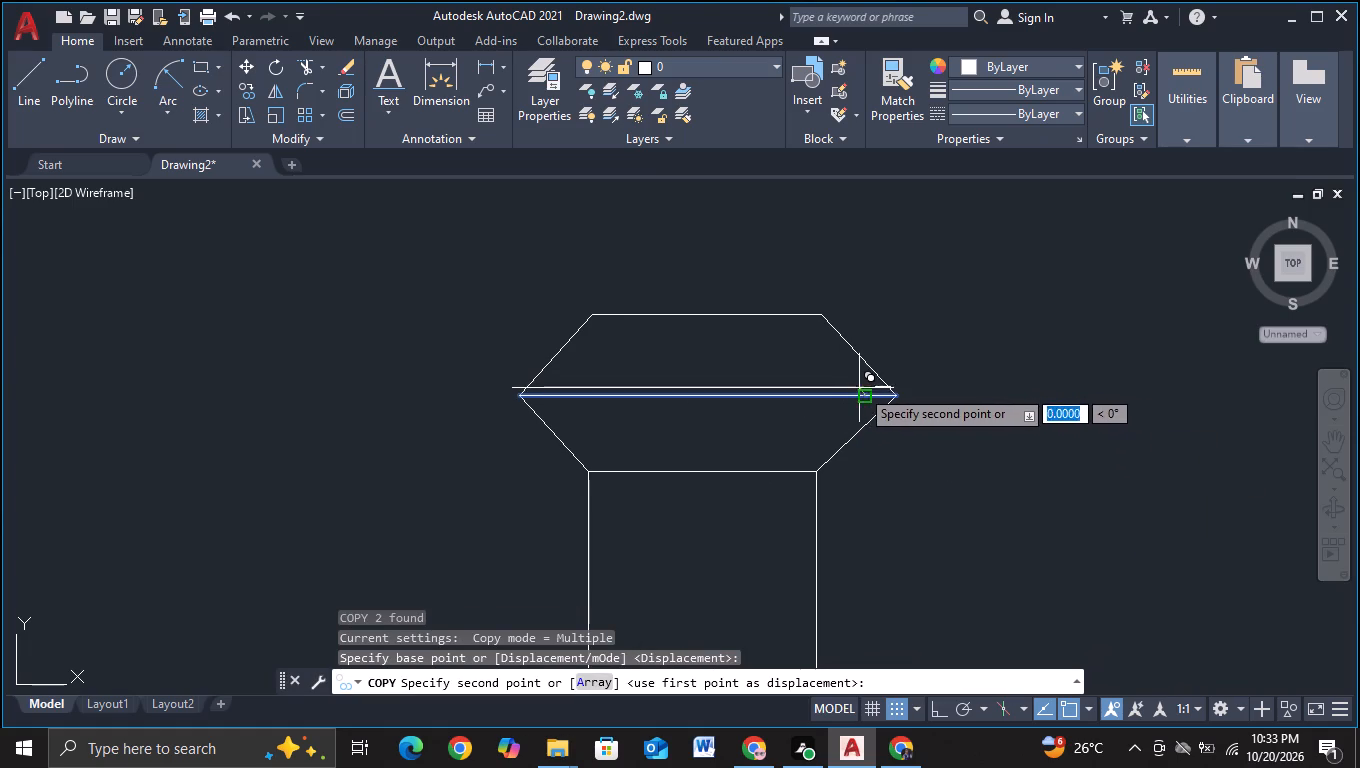
{"action": "scroll", "coordinate": [871, 389], "scroll_direction": "up", "scroll_amount": 1}
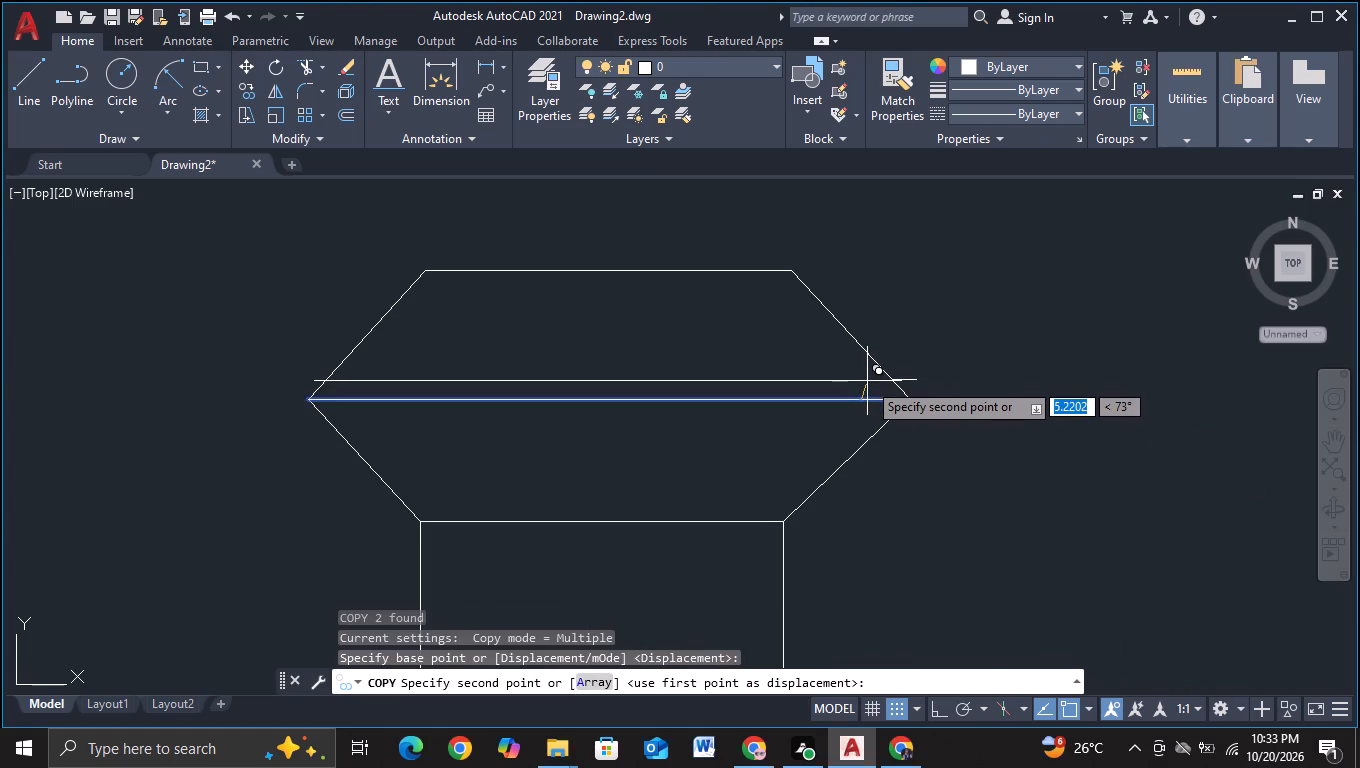
{"action": "left_click", "coordinate": [867, 381]}
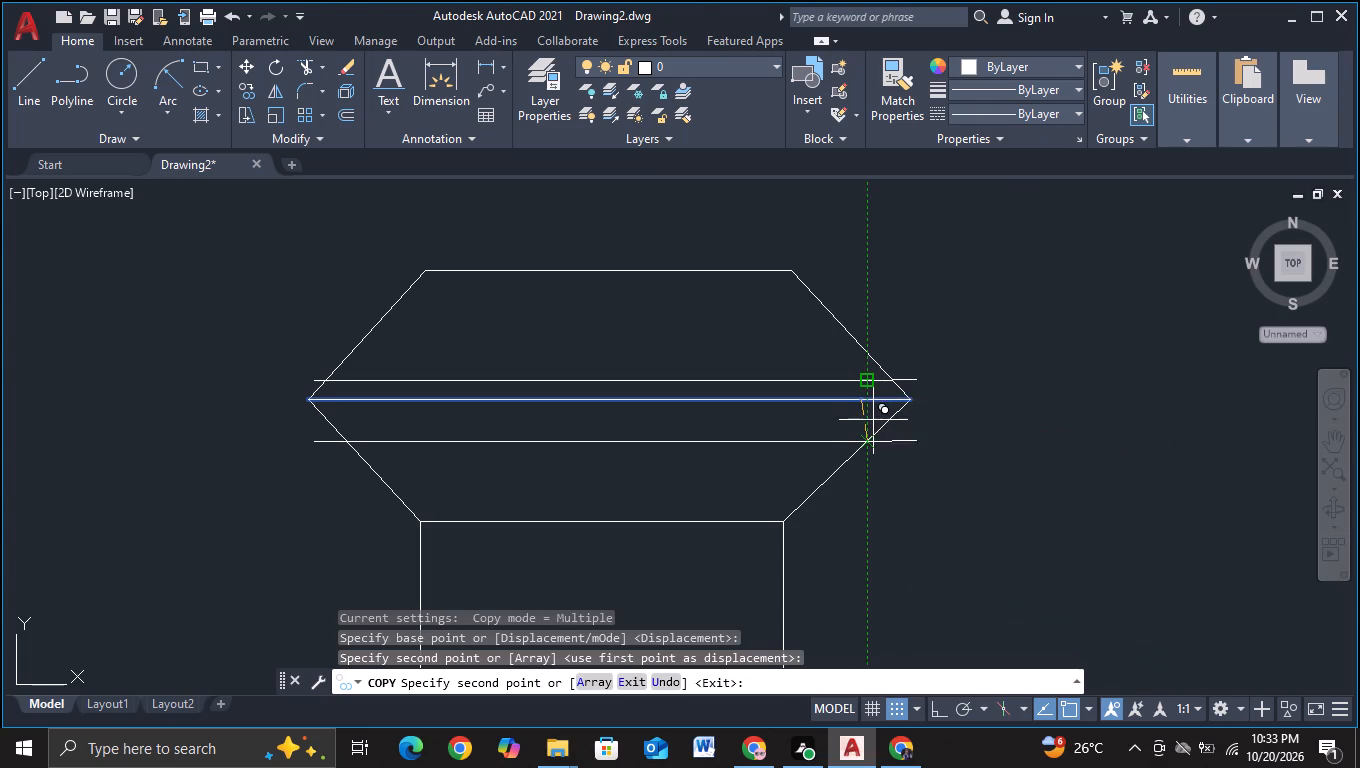
{"action": "key", "text": "F3"}
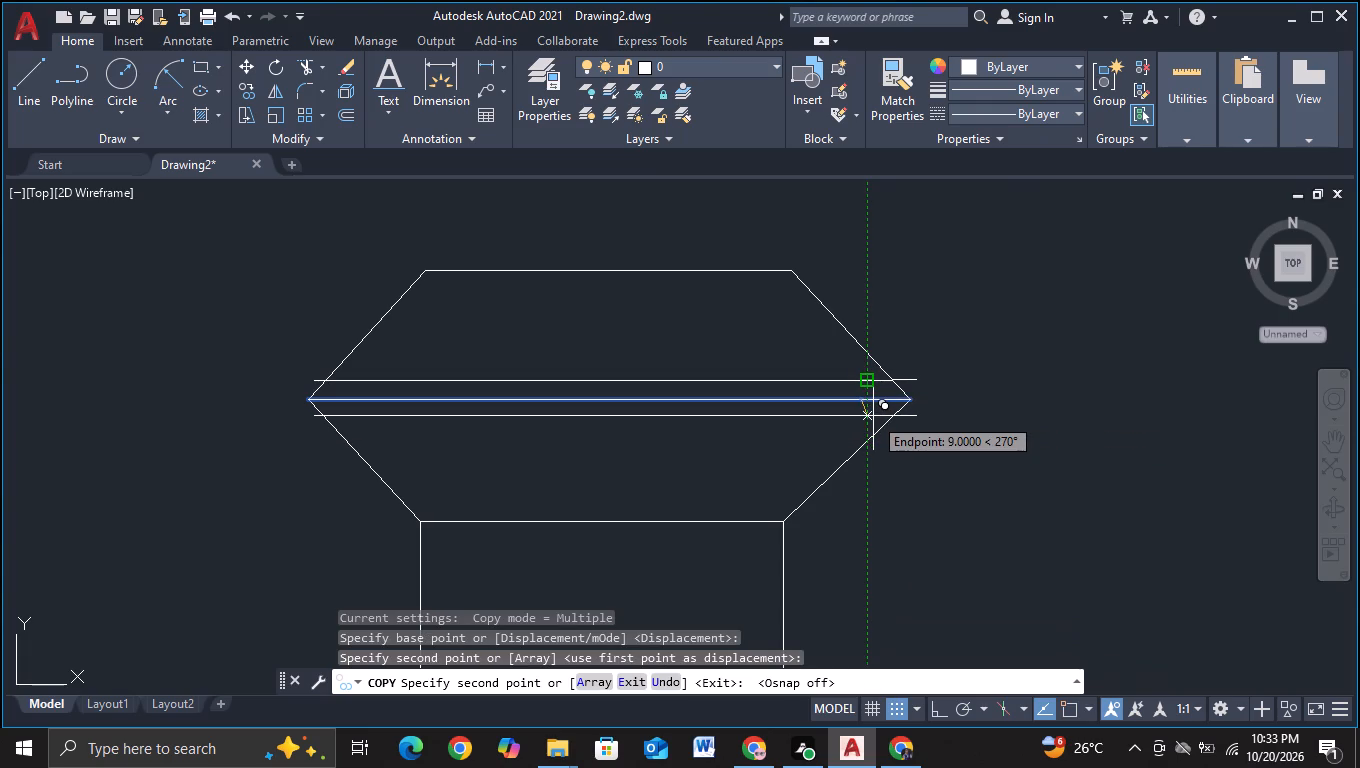
{"action": "left_click", "coordinate": [873, 416]}
{"action": "key", "text": "Escape"}
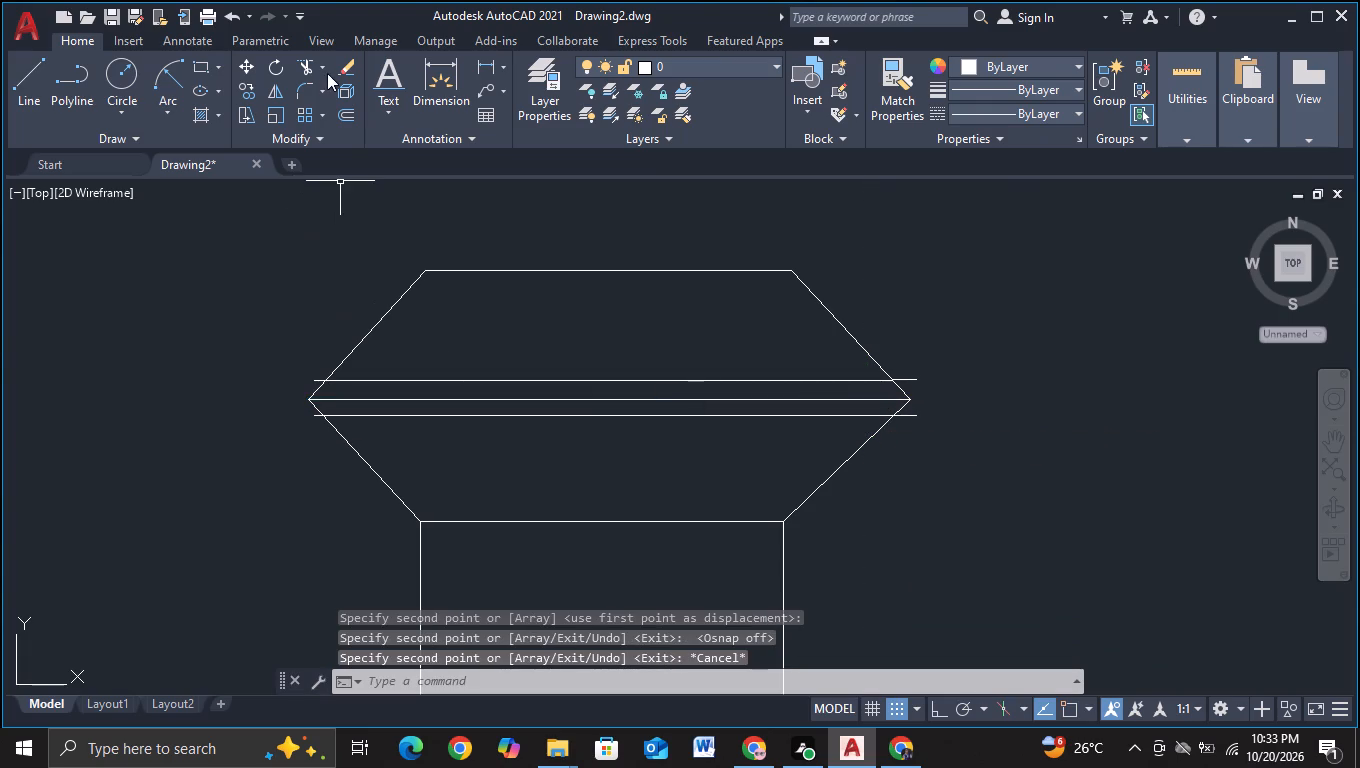
Trim both ends of the two copied lines where they run past the cap's slanted edges.
{"action": "left_click", "coordinate": [303, 71]}
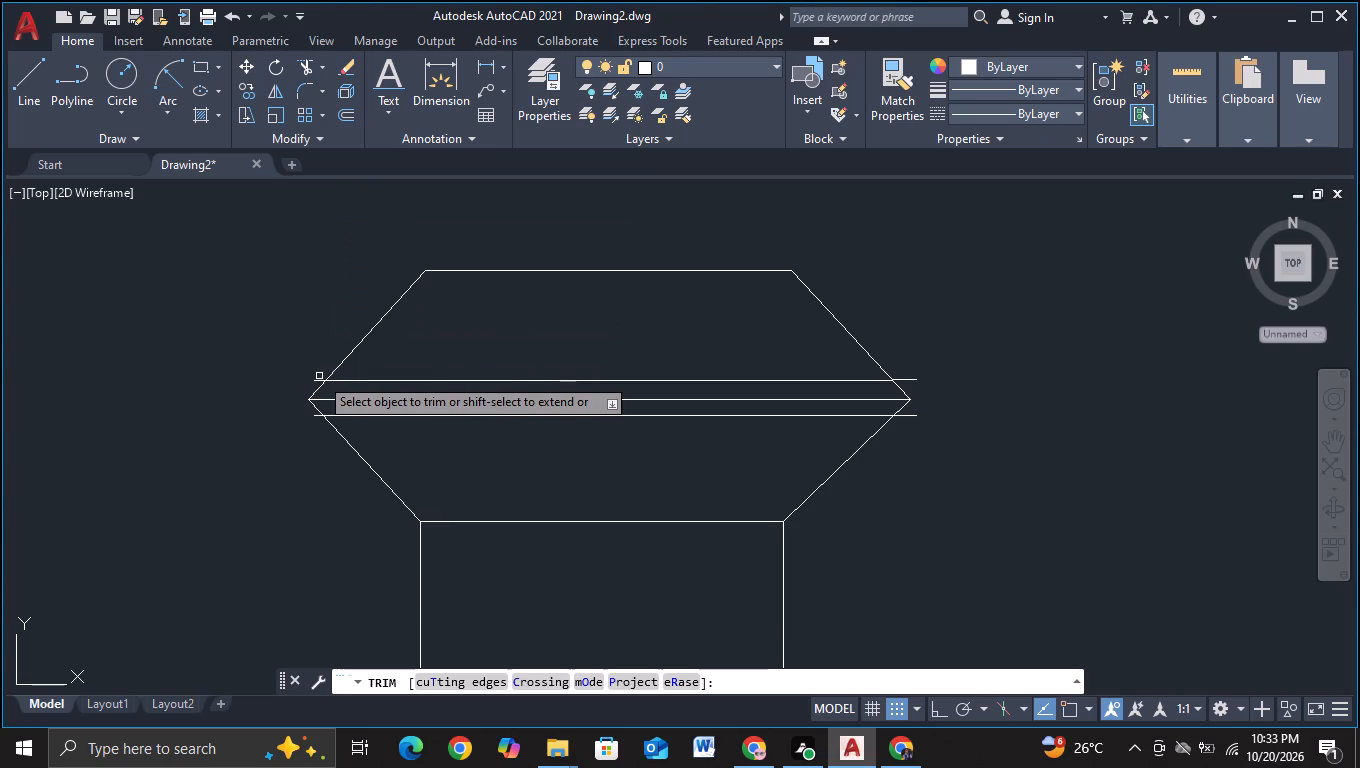
{"action": "left_click", "coordinate": [318, 380]}
{"action": "left_click", "coordinate": [313, 416]}
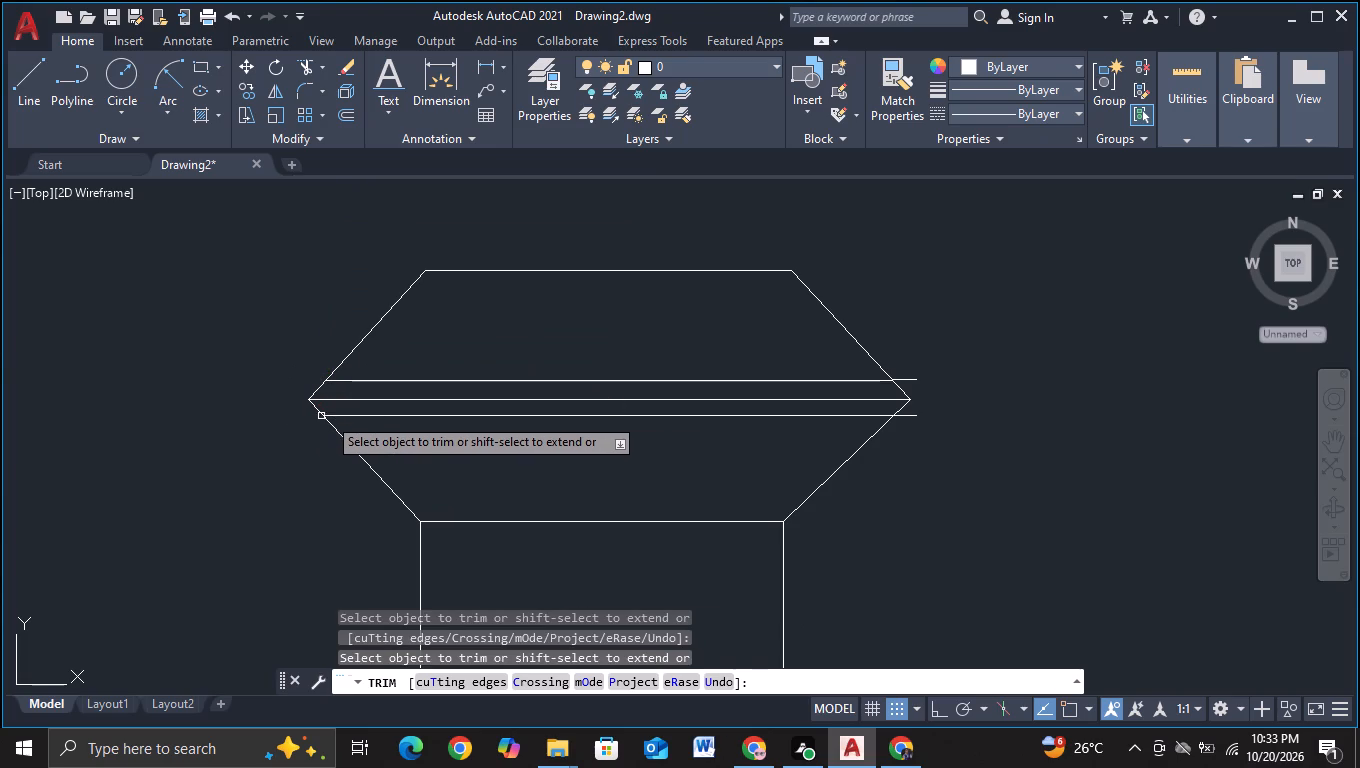
{"action": "left_click", "coordinate": [915, 381]}
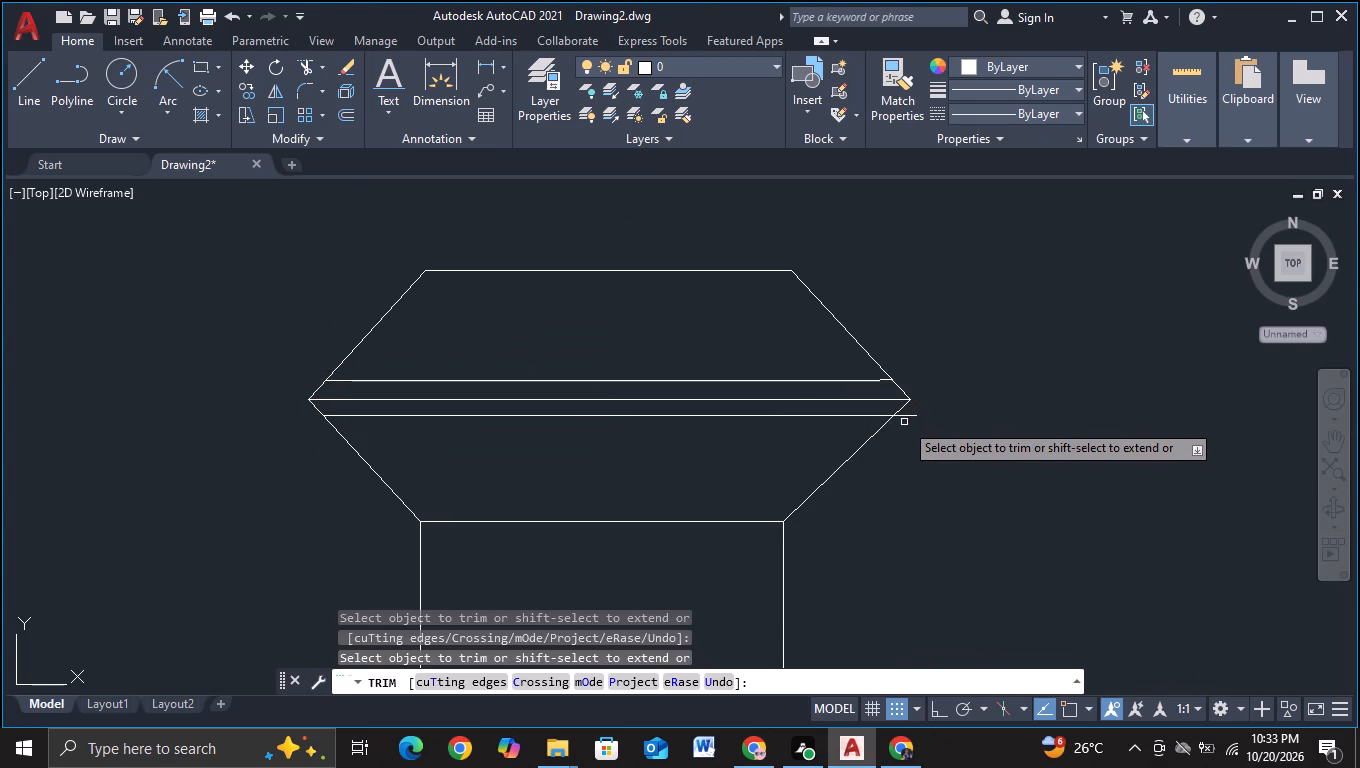
{"action": "left_click", "coordinate": [904, 418]}
{"action": "key", "text": "Escape"}
With Ortho on, copy the horizontal joint line above the duct's elbow straight up the vertical duct at about 286 and 270 units.
{"action": "scroll", "coordinate": [981, 454], "scroll_direction": "down", "scroll_amount": 1}
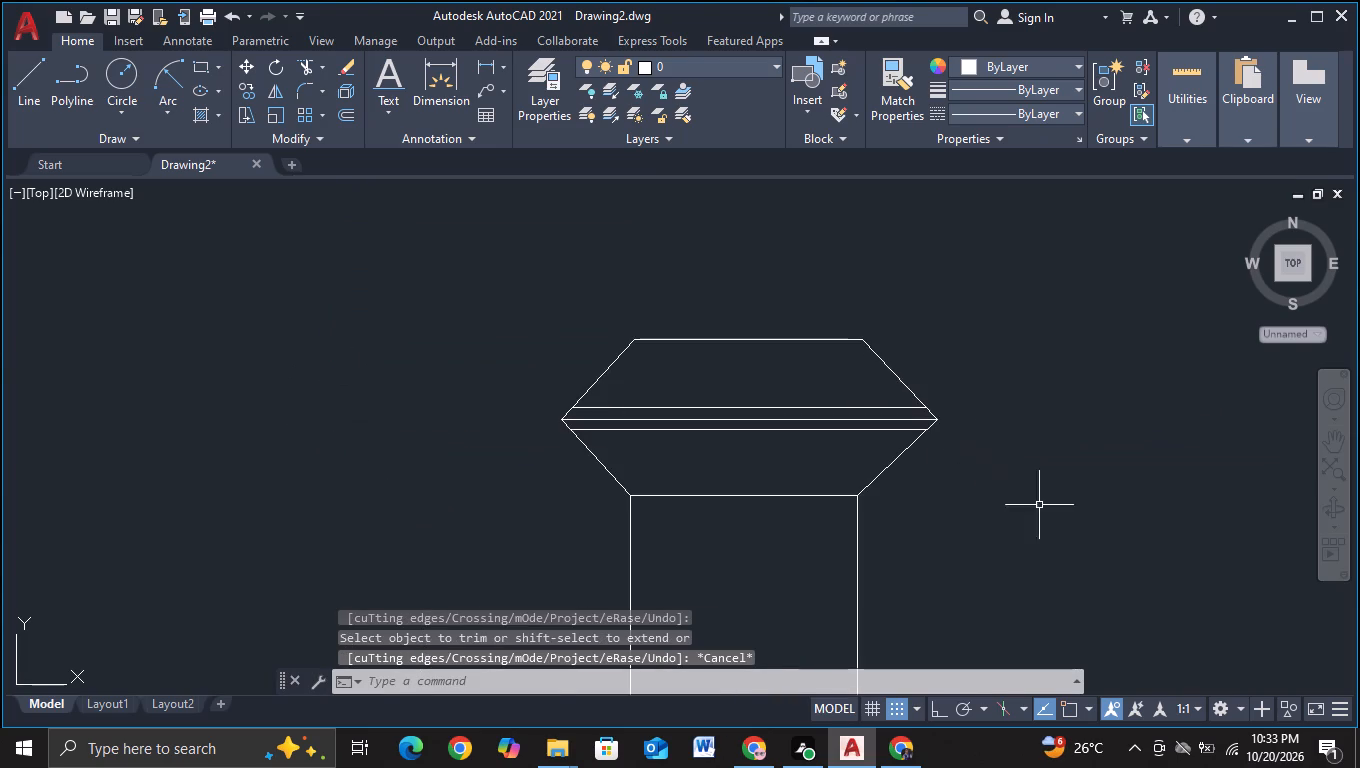
{"action": "scroll", "coordinate": [1052, 516], "scroll_direction": "down", "scroll_amount": 2}
{"action": "middle_click_drag", "start_coordinate": [1123, 548], "coordinate": [929, 460]}
{"action": "middle_click_drag", "start_coordinate": [983, 518], "coordinate": [972, 450]}
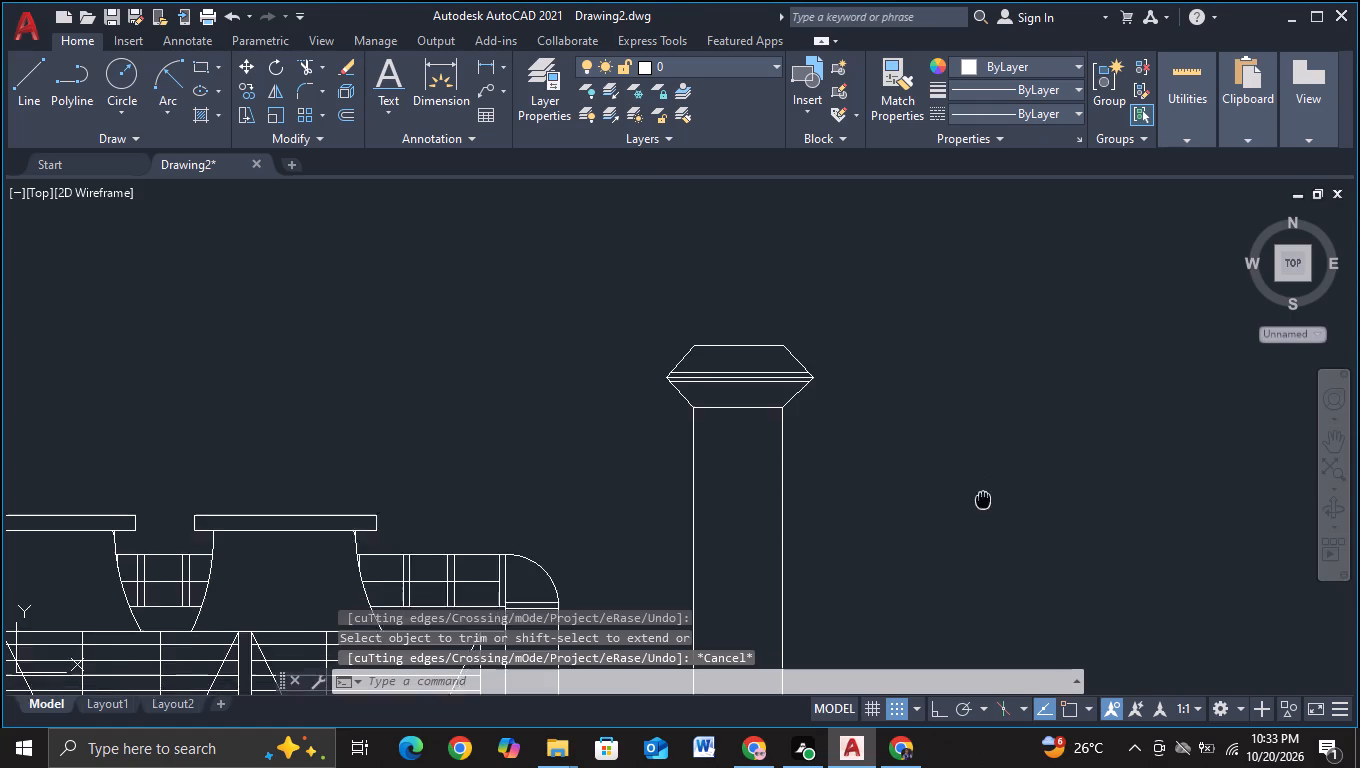
{"action": "middle_click_drag", "start_coordinate": [972, 450], "coordinate": [939, 330]}
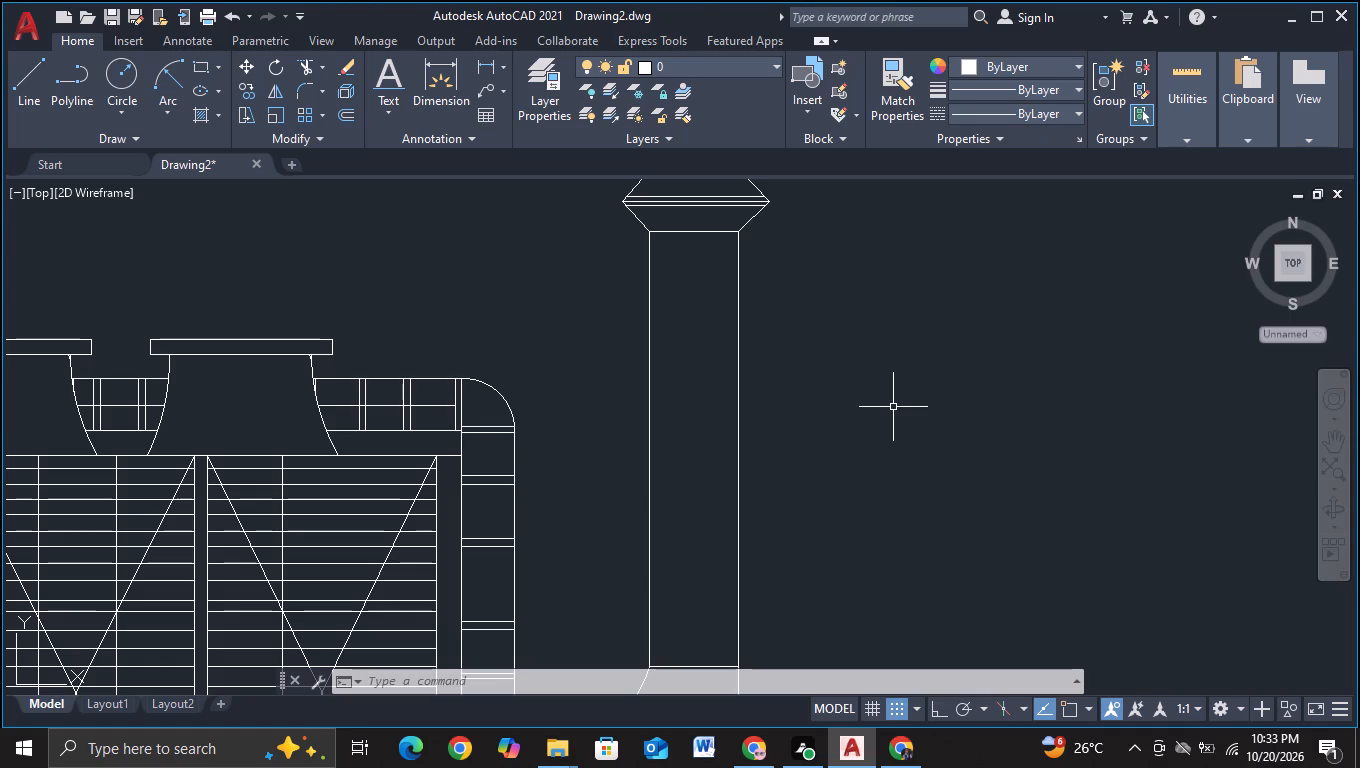
{"action": "scroll", "coordinate": [893, 407], "scroll_direction": "down", "scroll_amount": 1}
{"action": "middle_click_drag", "start_coordinate": [893, 407], "coordinate": [828, 355]}
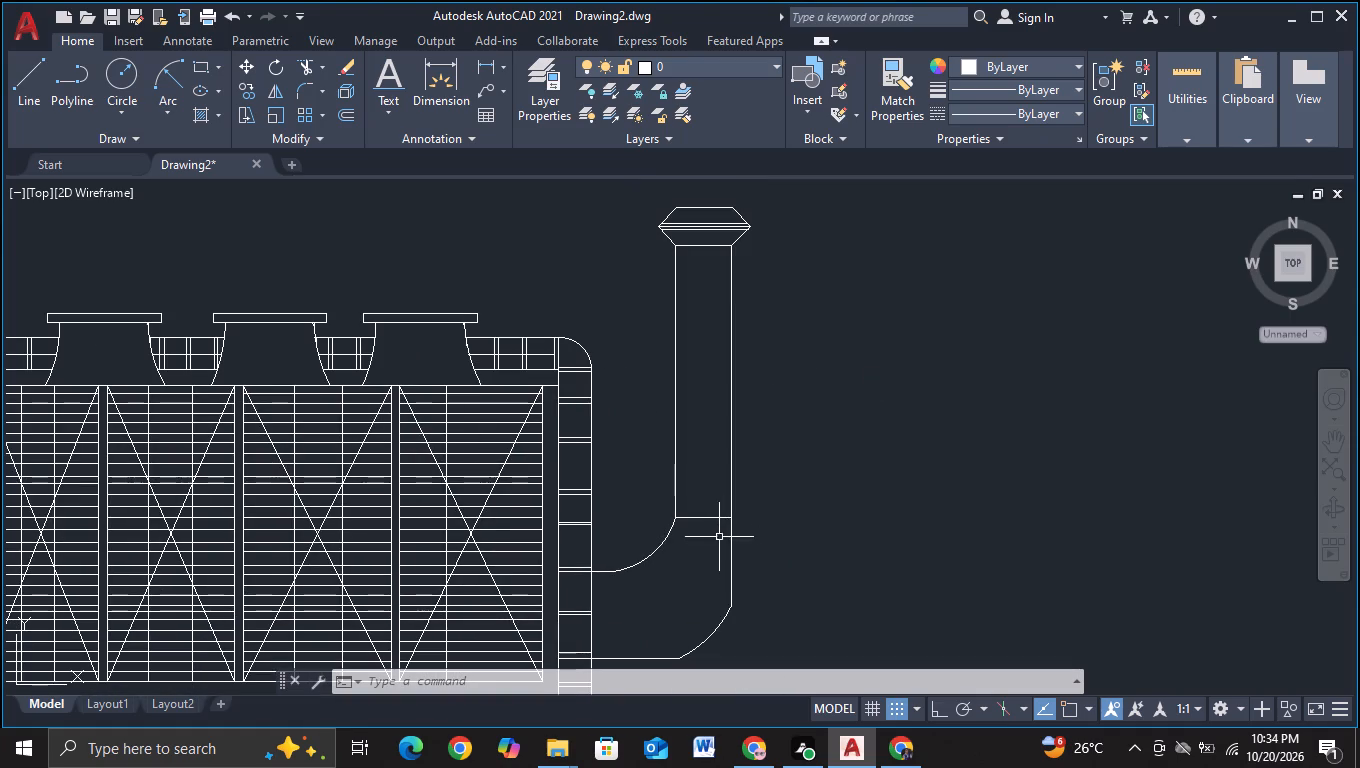
{"action": "left_click", "coordinate": [714, 516]}
{"action": "key", "text": "c"}
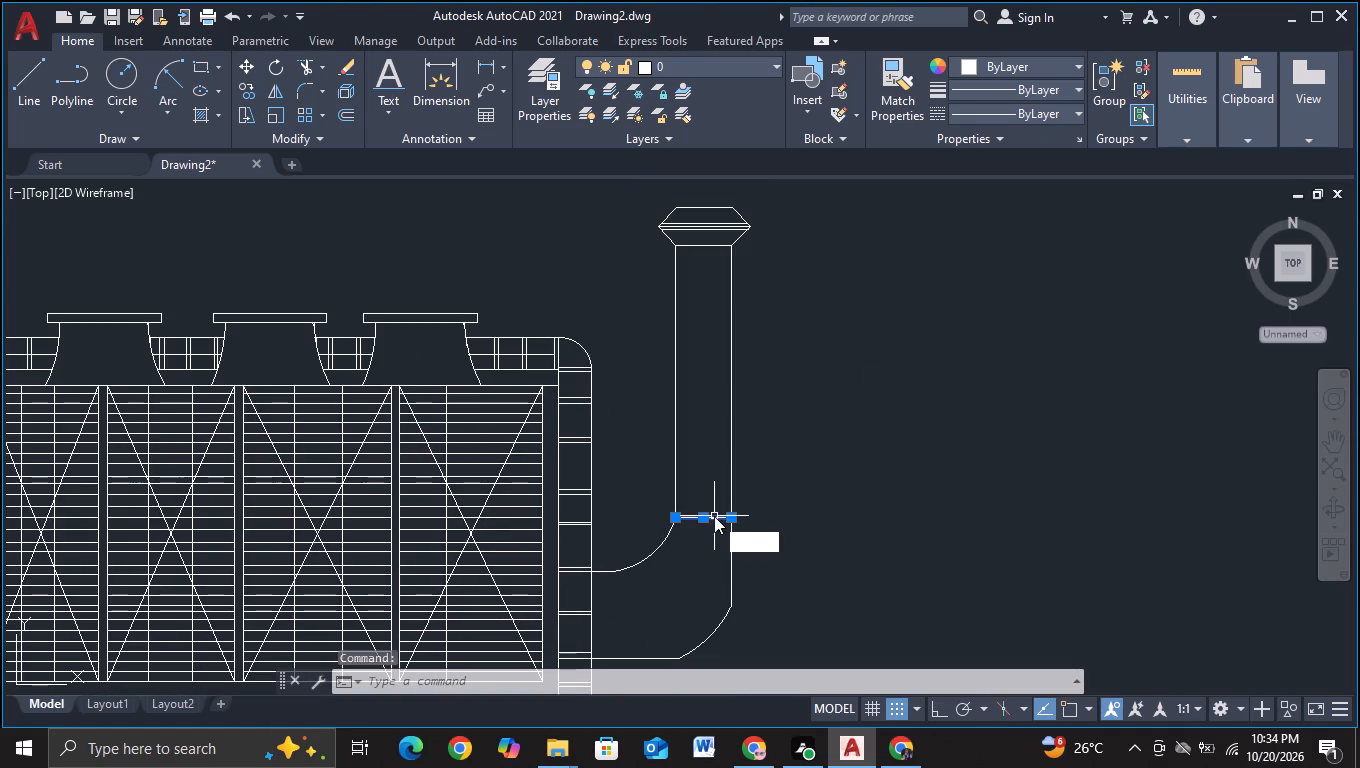
{"action": "left_click", "coordinate": [769, 586]}
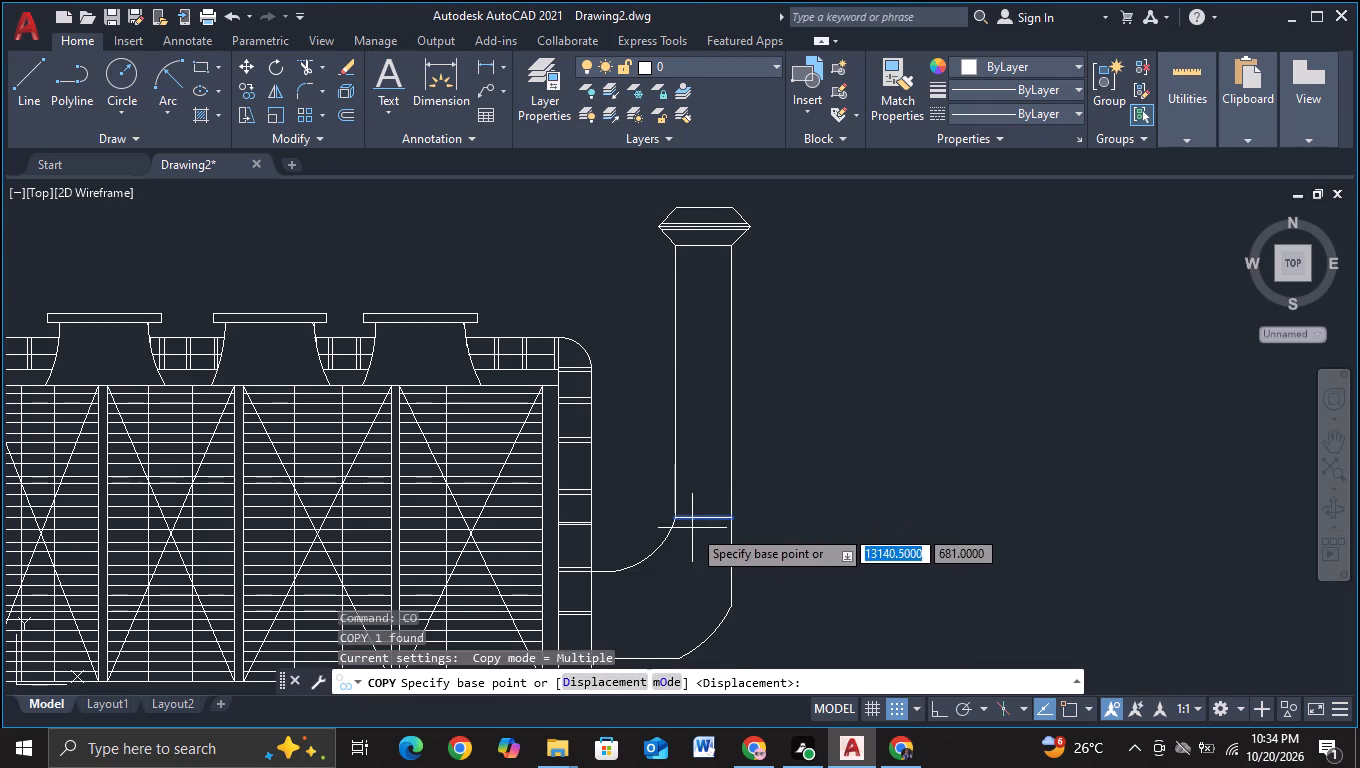
{"action": "left_click", "coordinate": [697, 520]}
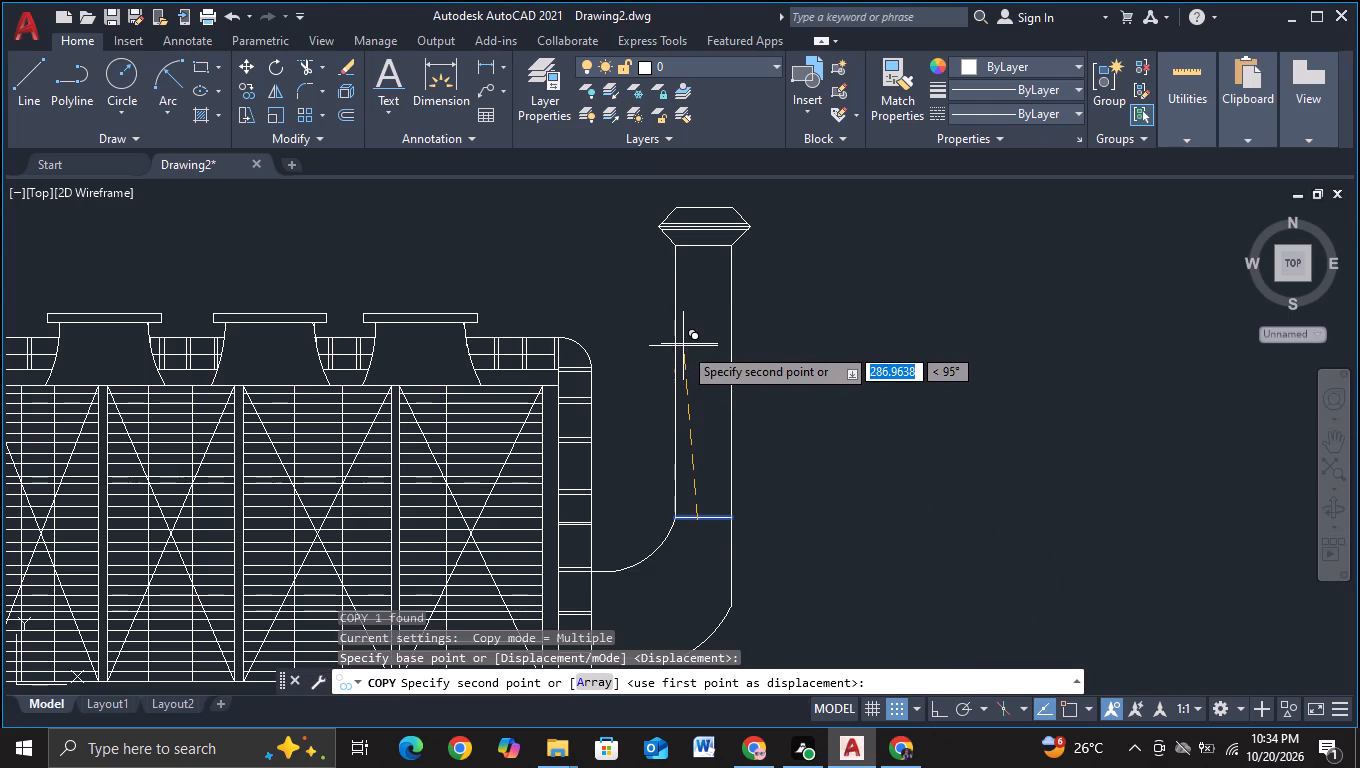
{"action": "key", "text": "F8"}
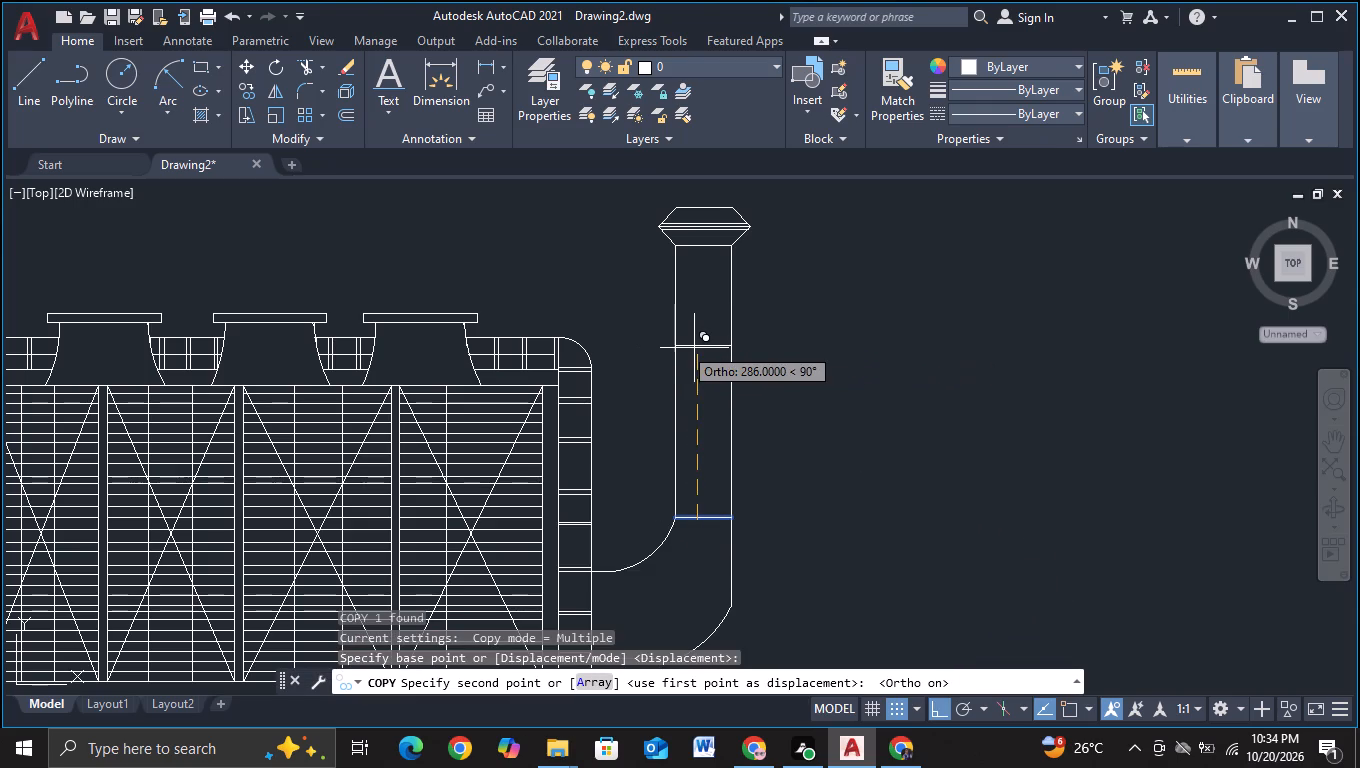
{"action": "left_click", "coordinate": [694, 347]}
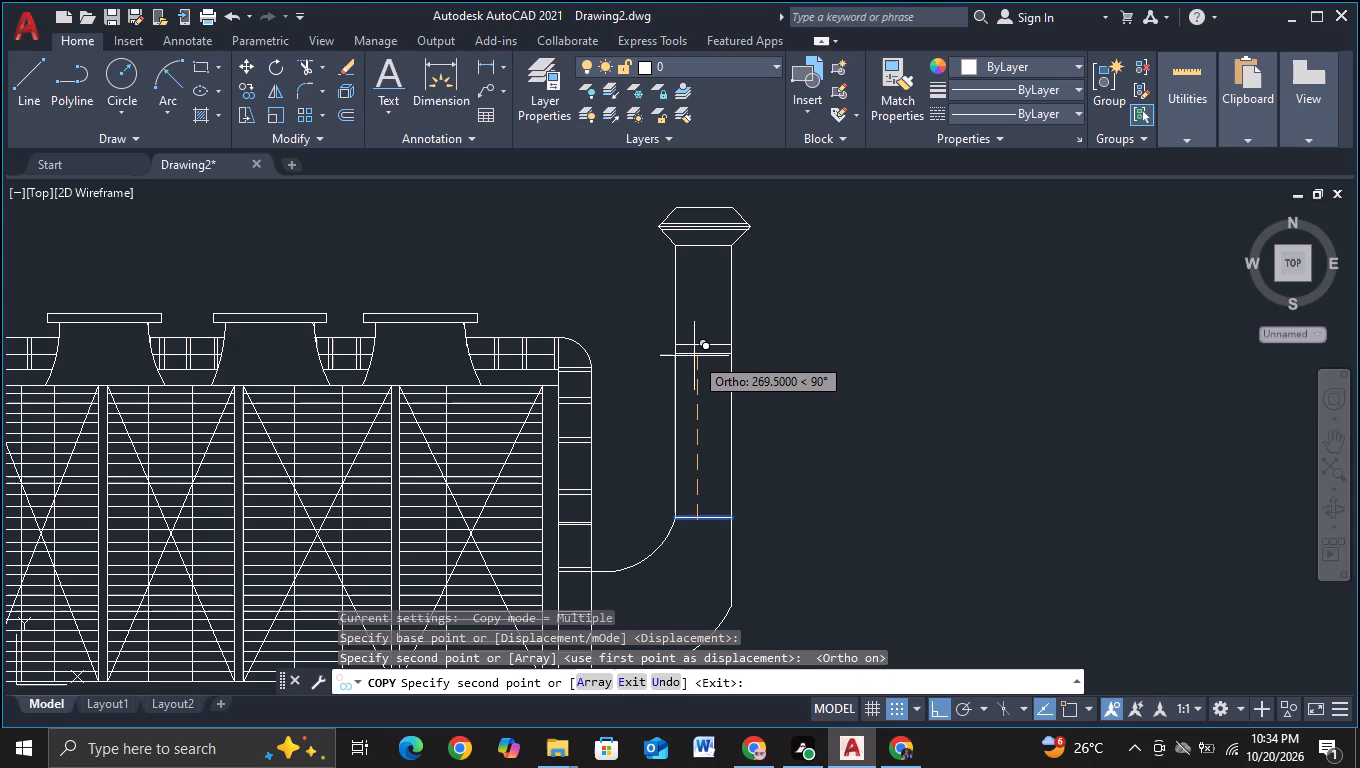
{"action": "left_click", "coordinate": [694, 354]}
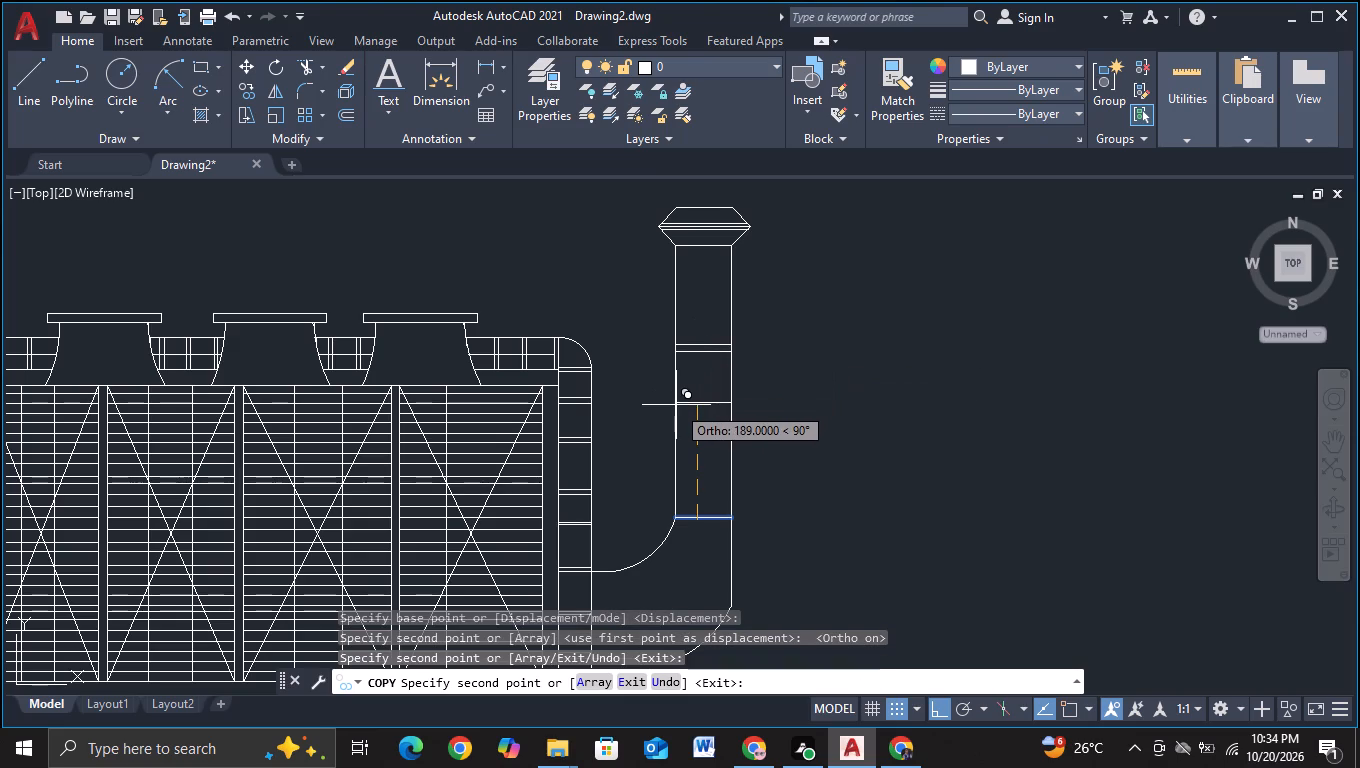
{"action": "key", "text": "Escape"}
With Ortho off, draw two near-vertical lines across the duct's horizontal run beside the rooftop unit, the first about 213 units long.
{"action": "scroll", "coordinate": [738, 440], "scroll_direction": "down", "scroll_amount": 2}
{"action": "middle_click_drag", "start_coordinate": [770, 492], "coordinate": [745, 427]}
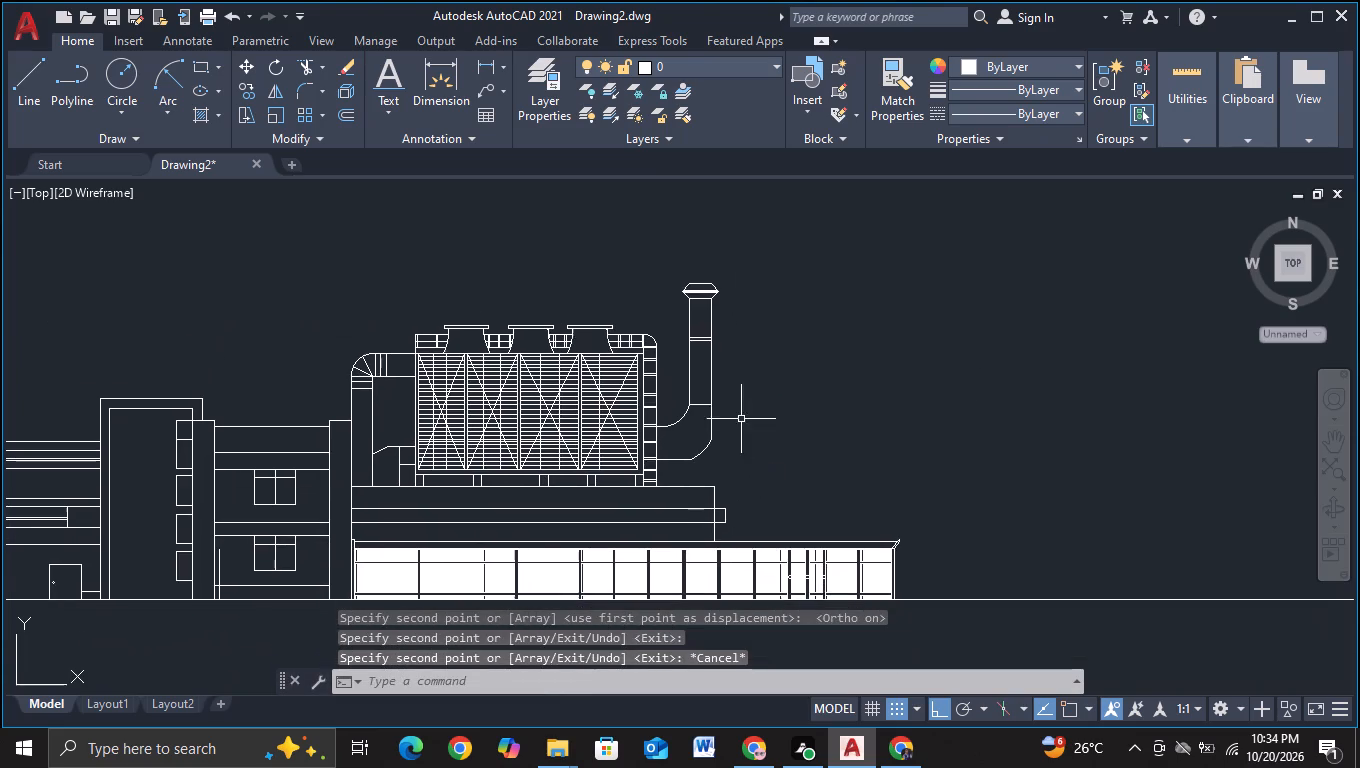
{"action": "scroll", "coordinate": [687, 421], "scroll_direction": "up", "scroll_amount": 1}
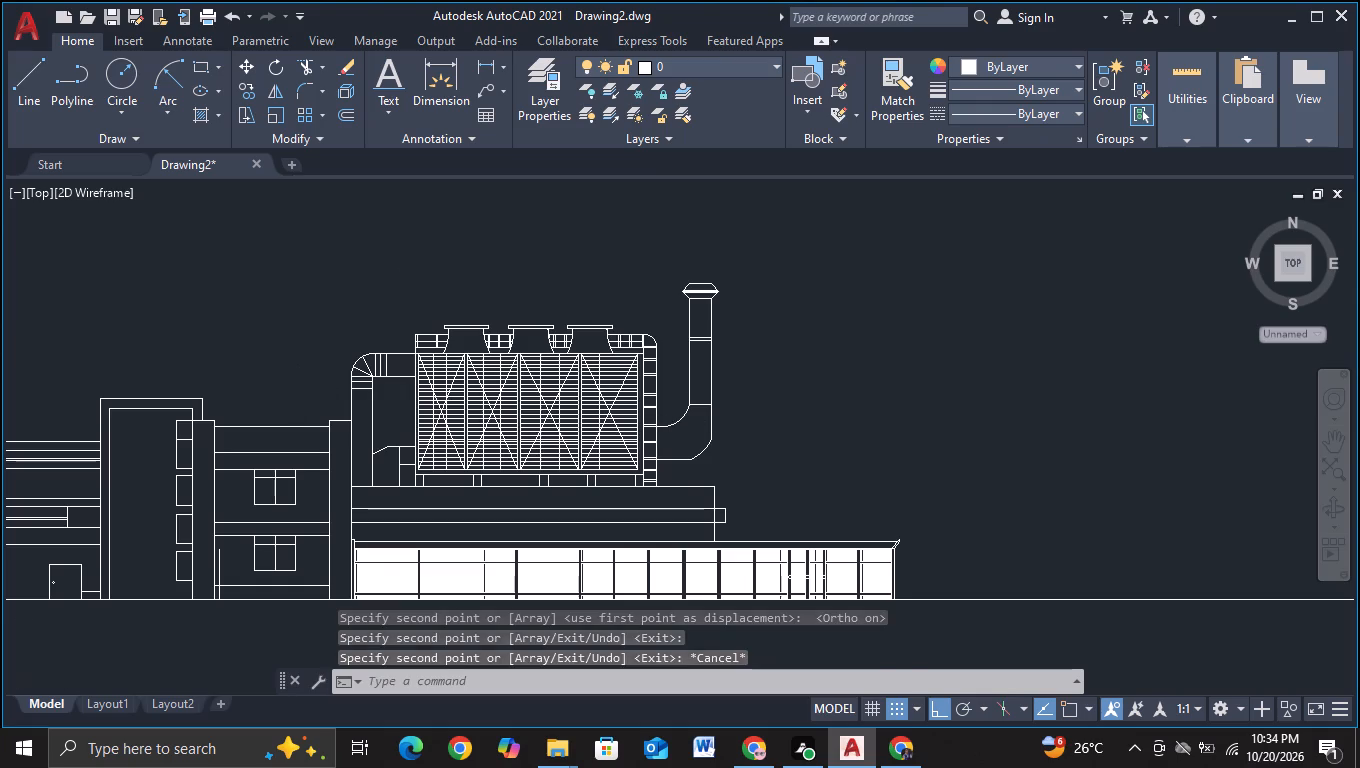
{"action": "scroll", "coordinate": [775, 487], "scroll_direction": "up", "scroll_amount": 1}
{"action": "middle_click_drag", "start_coordinate": [775, 487], "coordinate": [540, 473]}
{"action": "scroll", "coordinate": [536, 466], "scroll_direction": "up", "scroll_amount": 1}
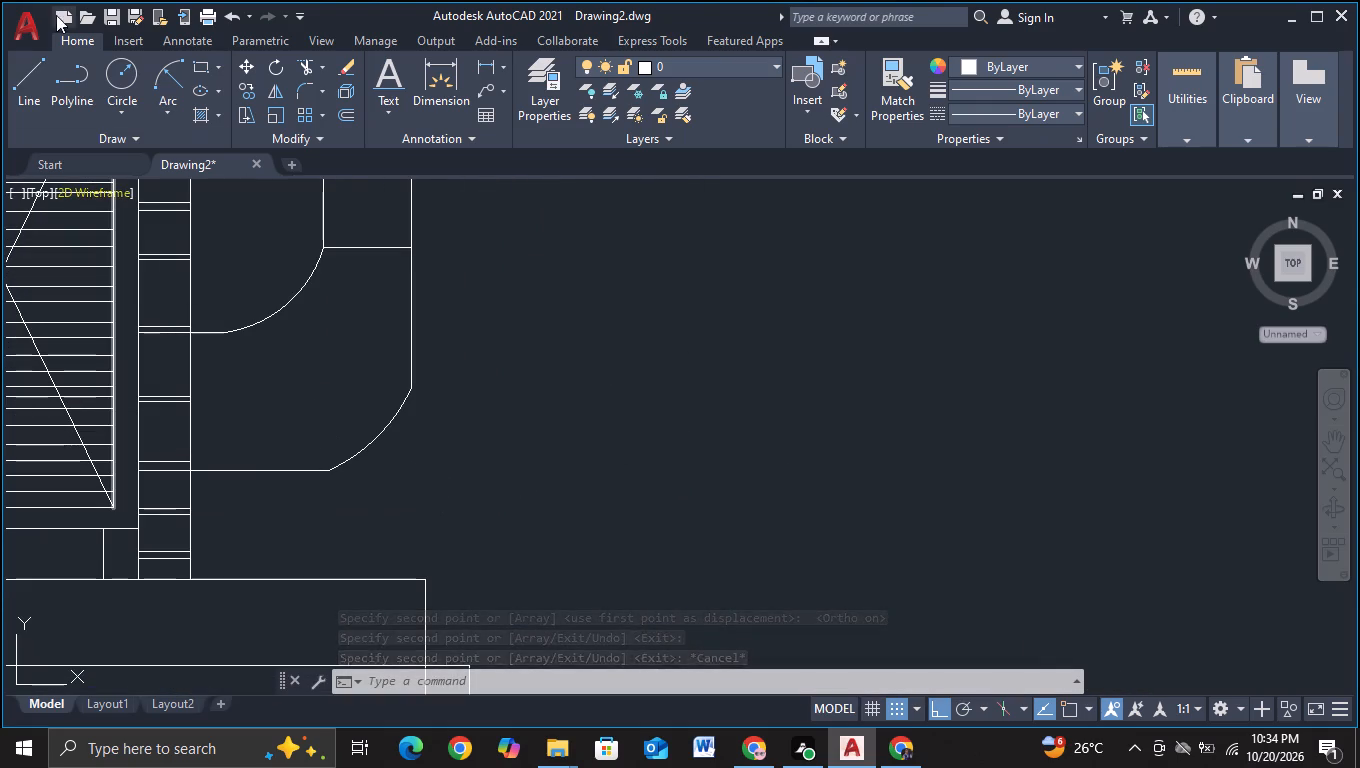
{"action": "left_click", "coordinate": [21, 87]}
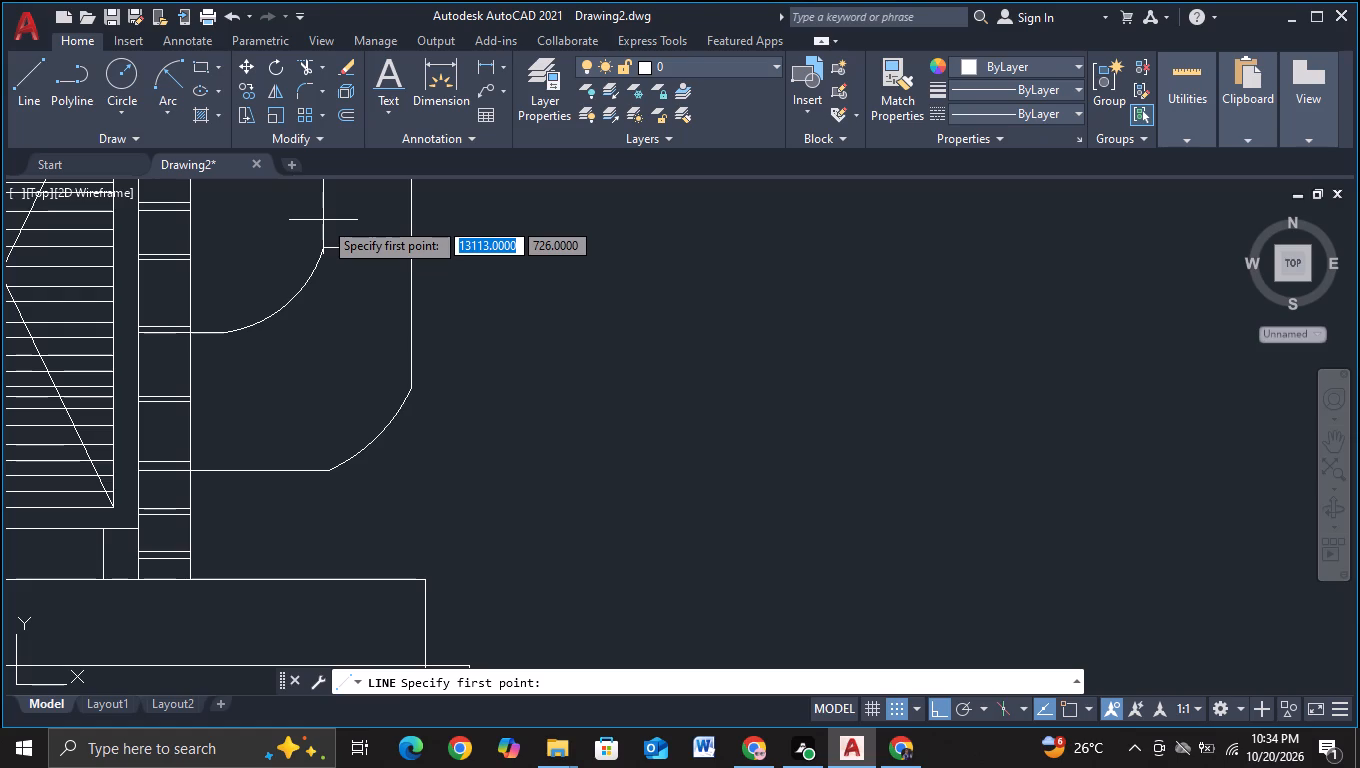
{"action": "key", "text": "F8"}
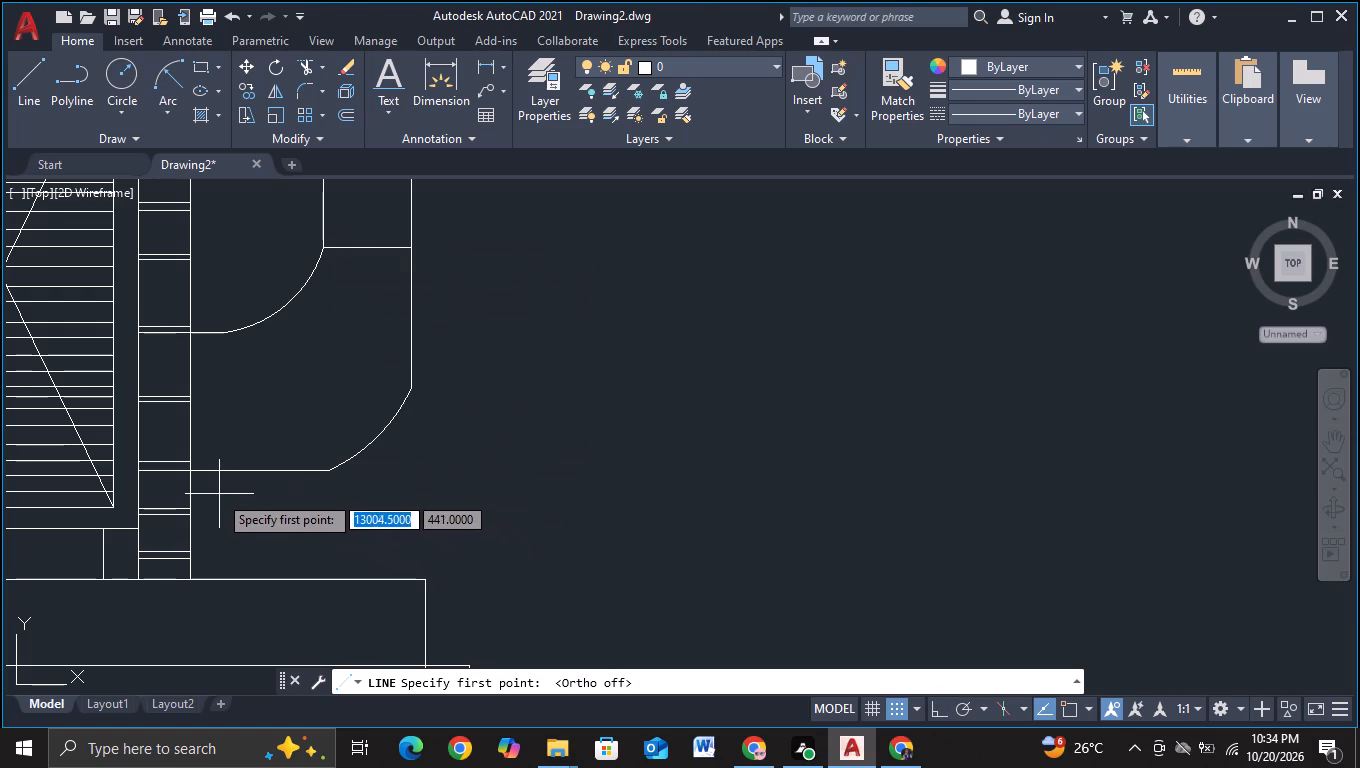
{"action": "left_click", "coordinate": [209, 489]}
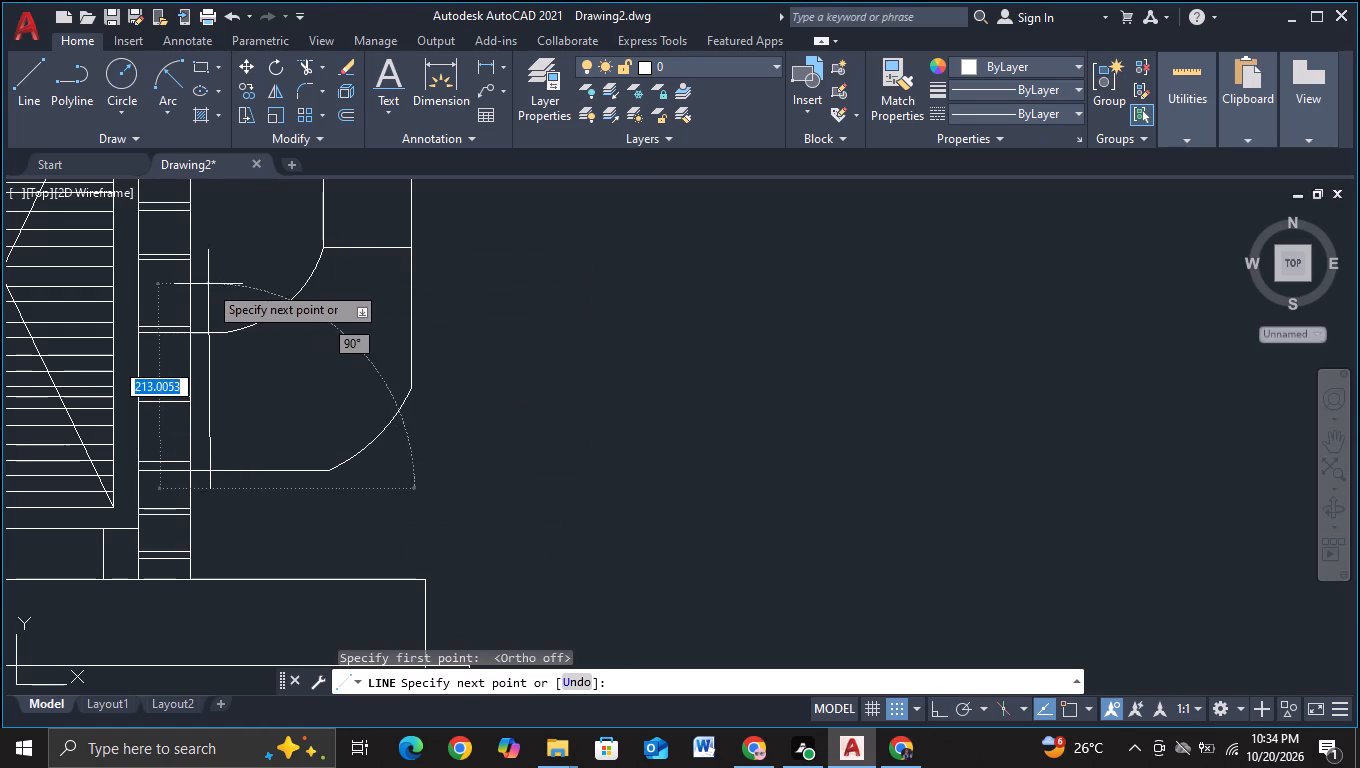
{"action": "left_click", "coordinate": [208, 284]}
{"action": "key", "text": "Escape"}
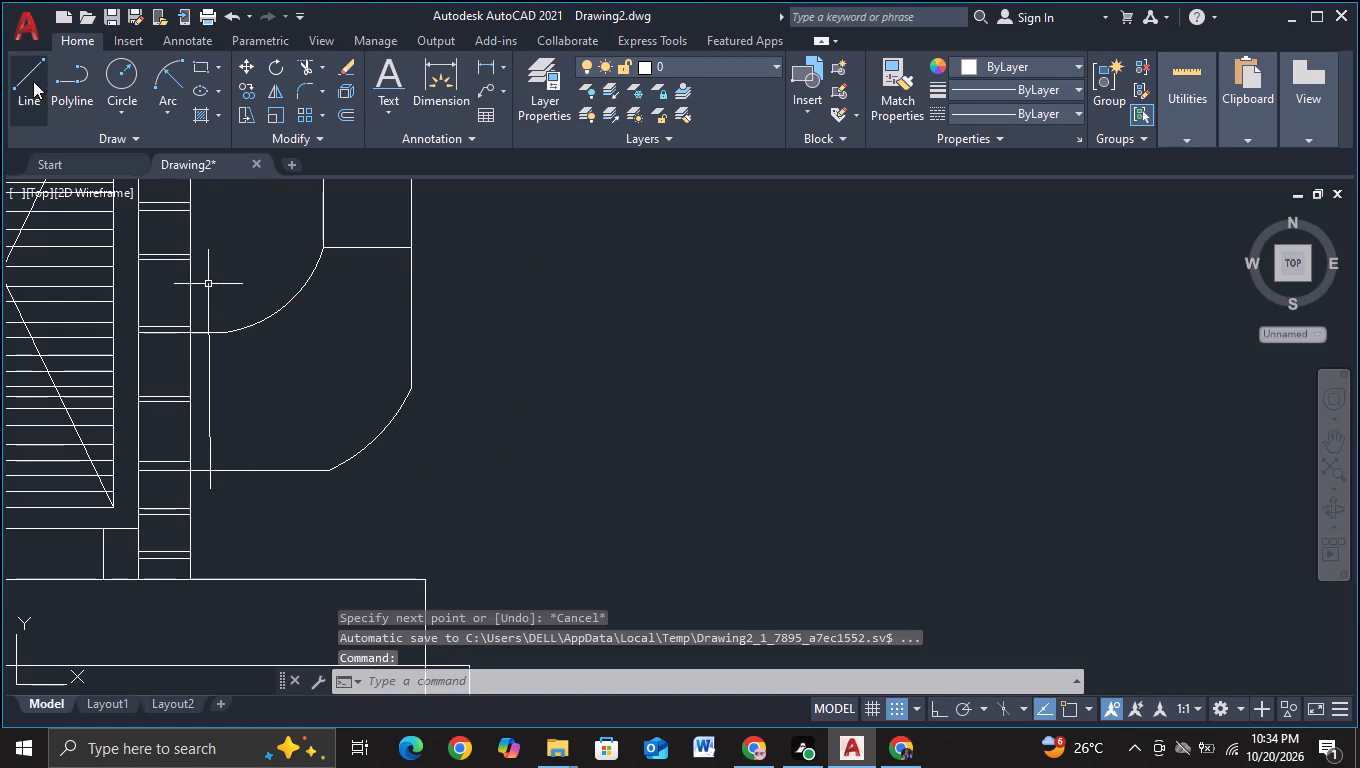
{"action": "left_click", "coordinate": [33, 81]}
{"action": "left_click_drag", "start_coordinate": [226, 486], "coordinate": [226, 466]}
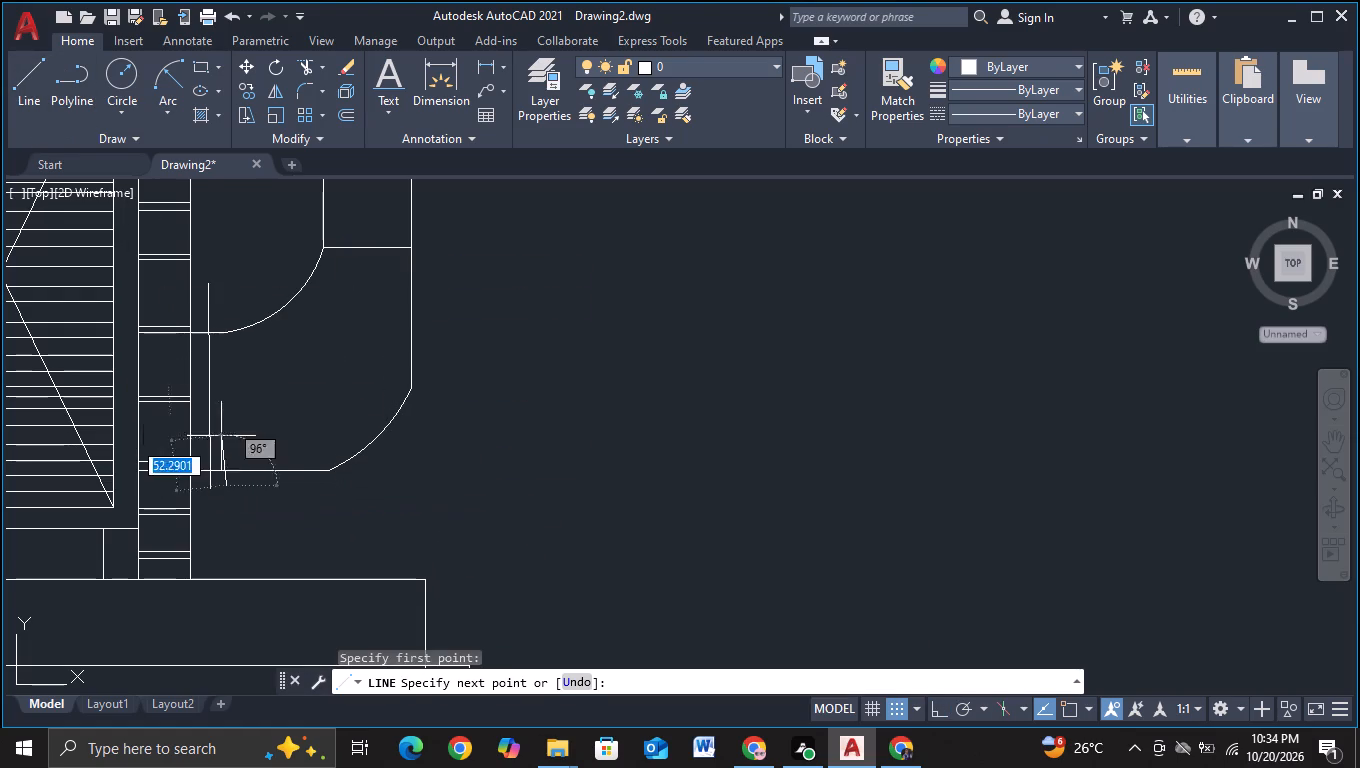
{"action": "left_click", "coordinate": [220, 272]}
{"action": "key", "text": "Escape"}
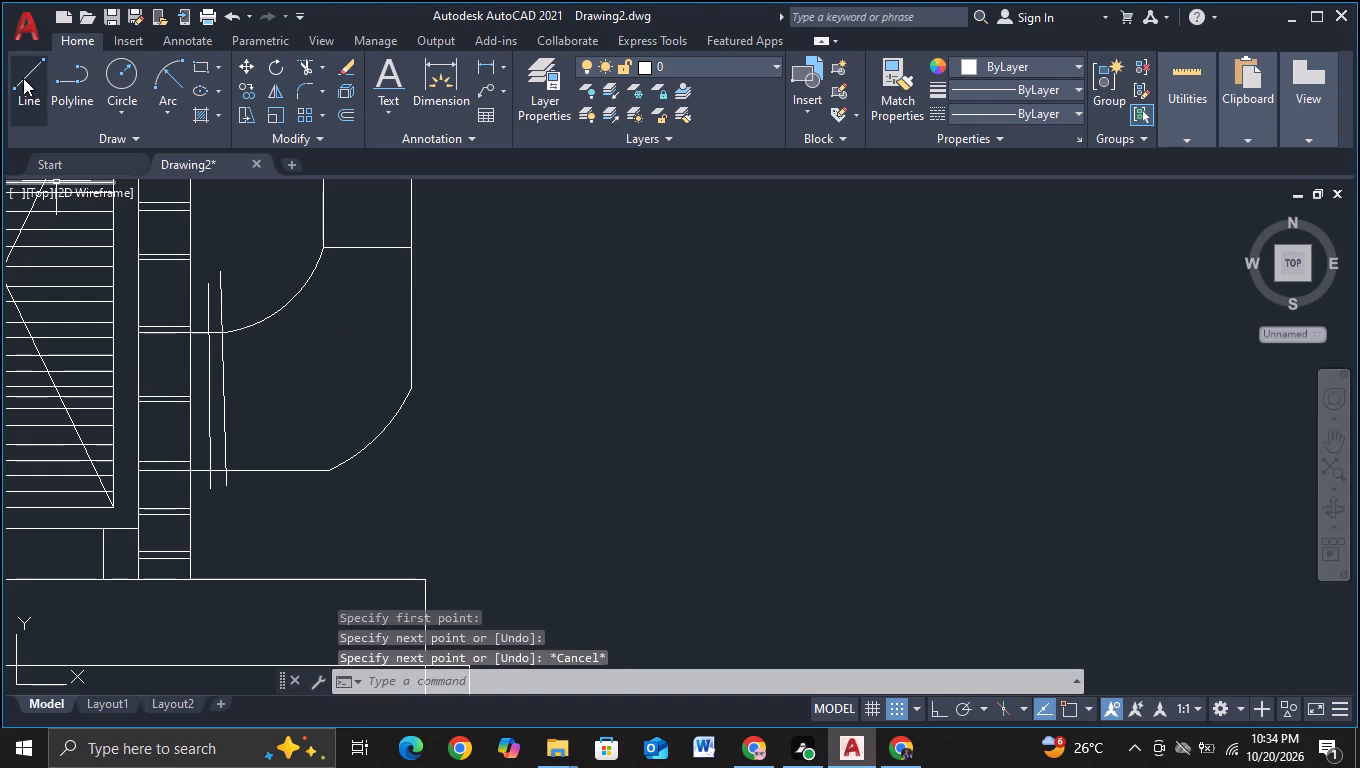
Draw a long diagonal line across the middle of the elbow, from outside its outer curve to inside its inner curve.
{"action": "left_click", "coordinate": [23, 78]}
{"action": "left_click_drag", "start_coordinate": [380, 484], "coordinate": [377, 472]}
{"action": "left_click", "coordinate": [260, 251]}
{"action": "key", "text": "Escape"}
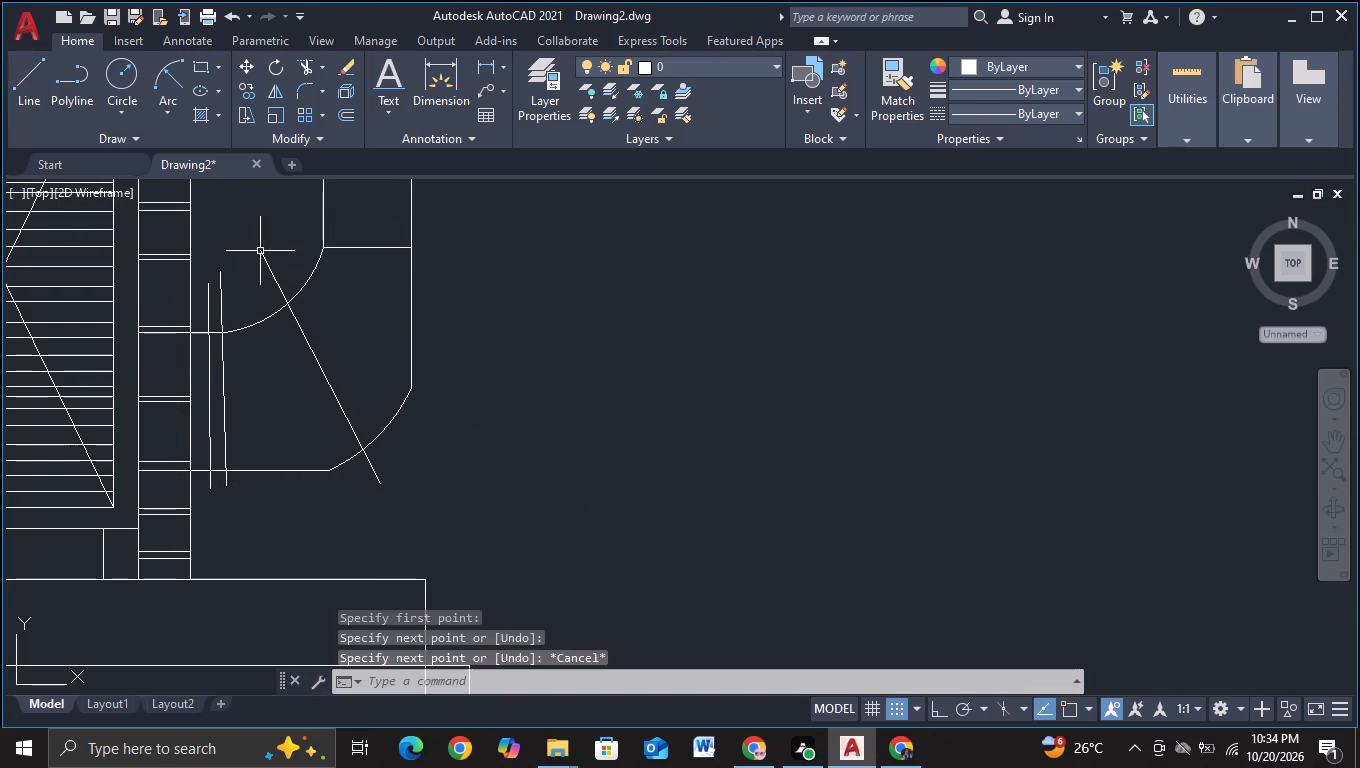
Draw two more near-vertical joint lines across the duct's horizontal run, spaced to the right of the first two.
{"action": "left_click", "coordinate": [34, 105]}
{"action": "left_click", "coordinate": [246, 486]}
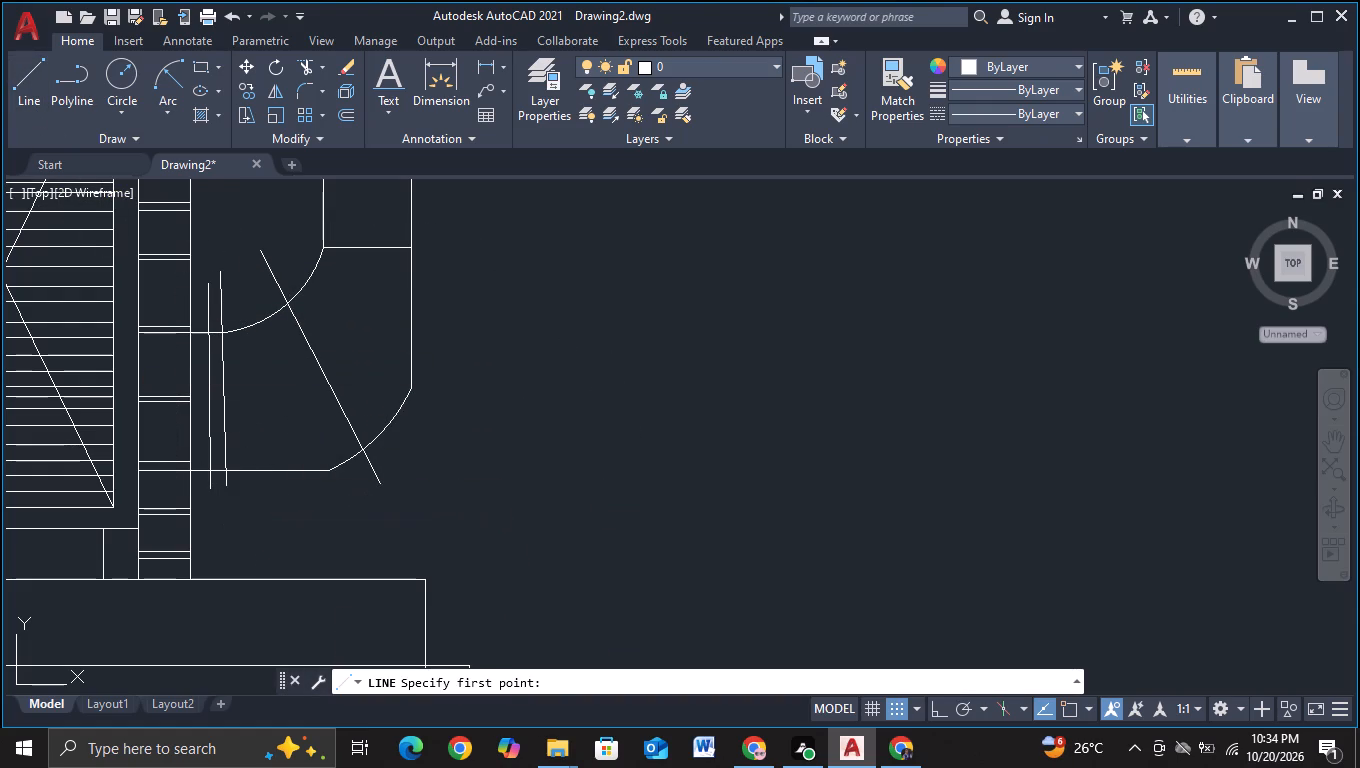
{"action": "left_click", "coordinate": [237, 286]}
{"action": "key", "text": "Escape"}
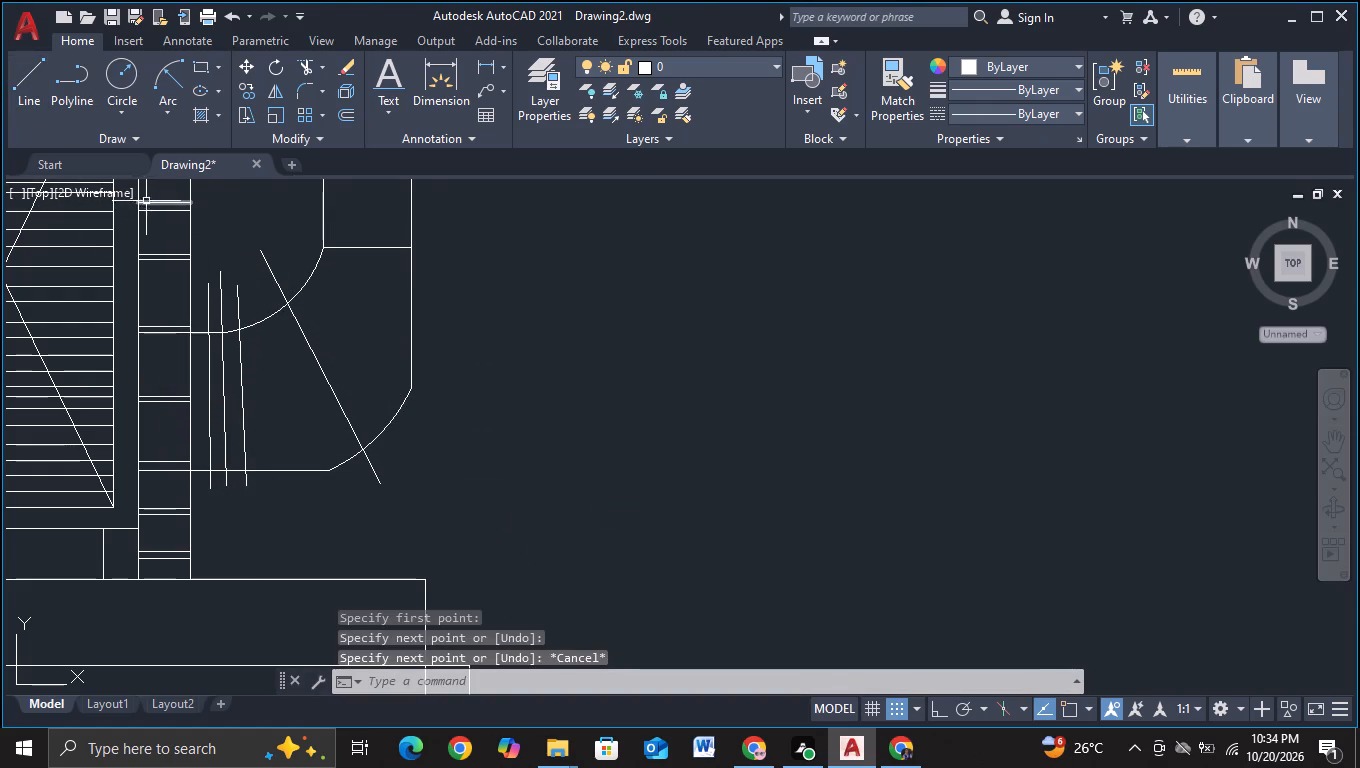
{"action": "left_click", "coordinate": [30, 111]}
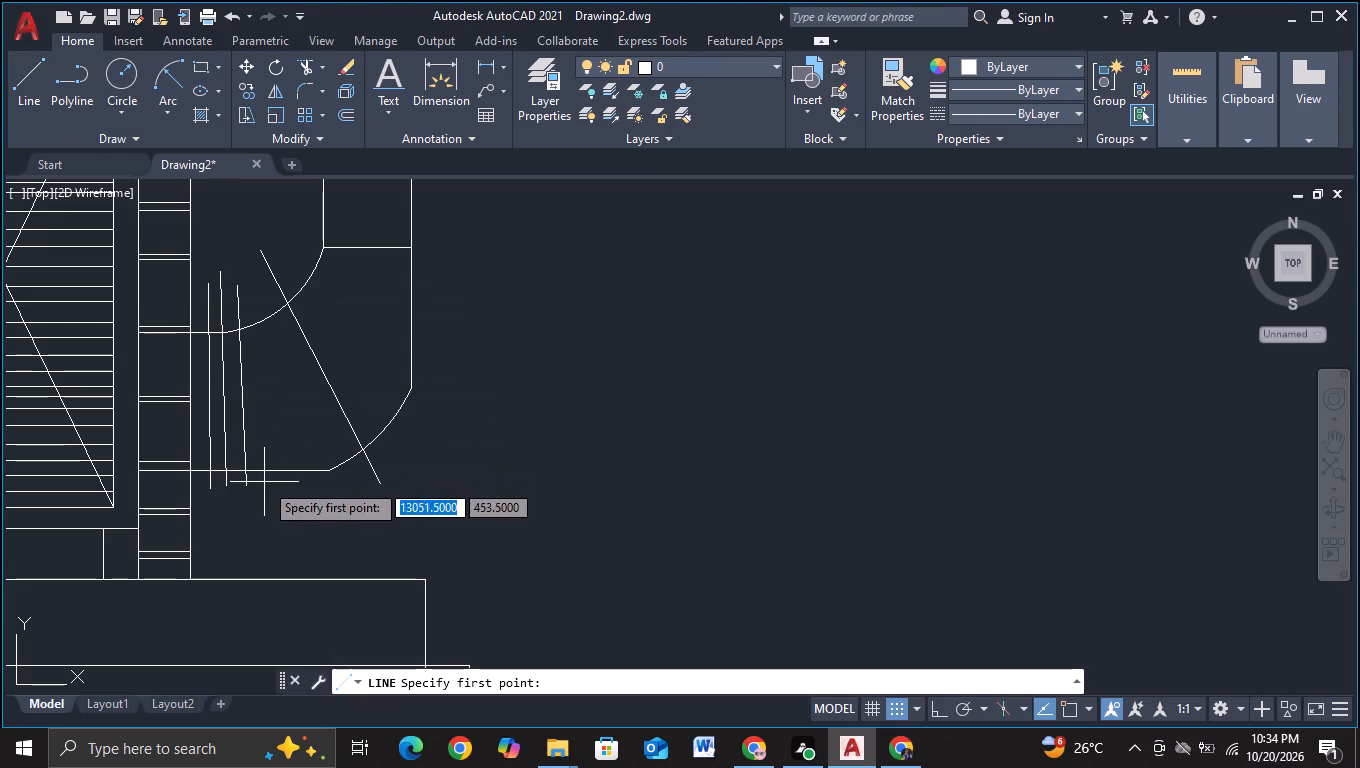
{"action": "left_click", "coordinate": [264, 482]}
{"action": "left_click", "coordinate": [259, 294]}
{"action": "key", "text": "Escape"}
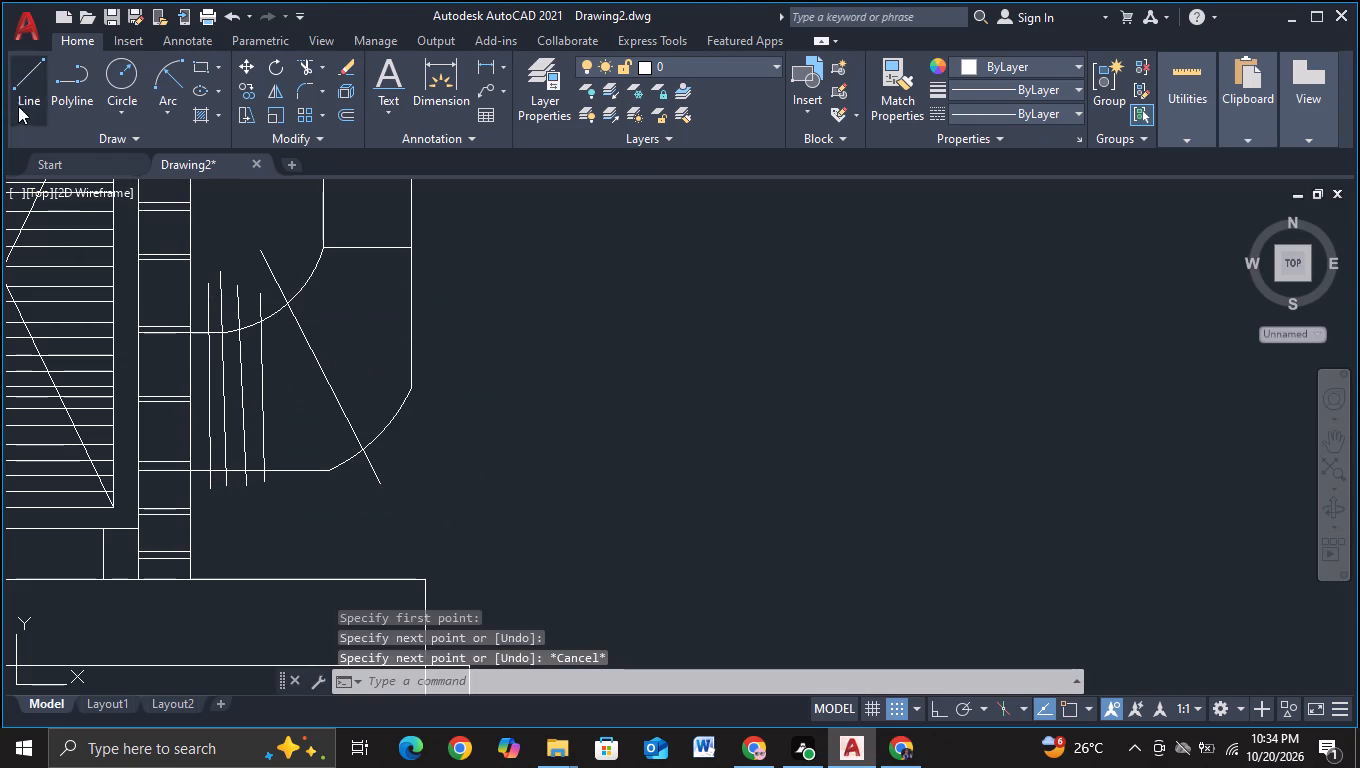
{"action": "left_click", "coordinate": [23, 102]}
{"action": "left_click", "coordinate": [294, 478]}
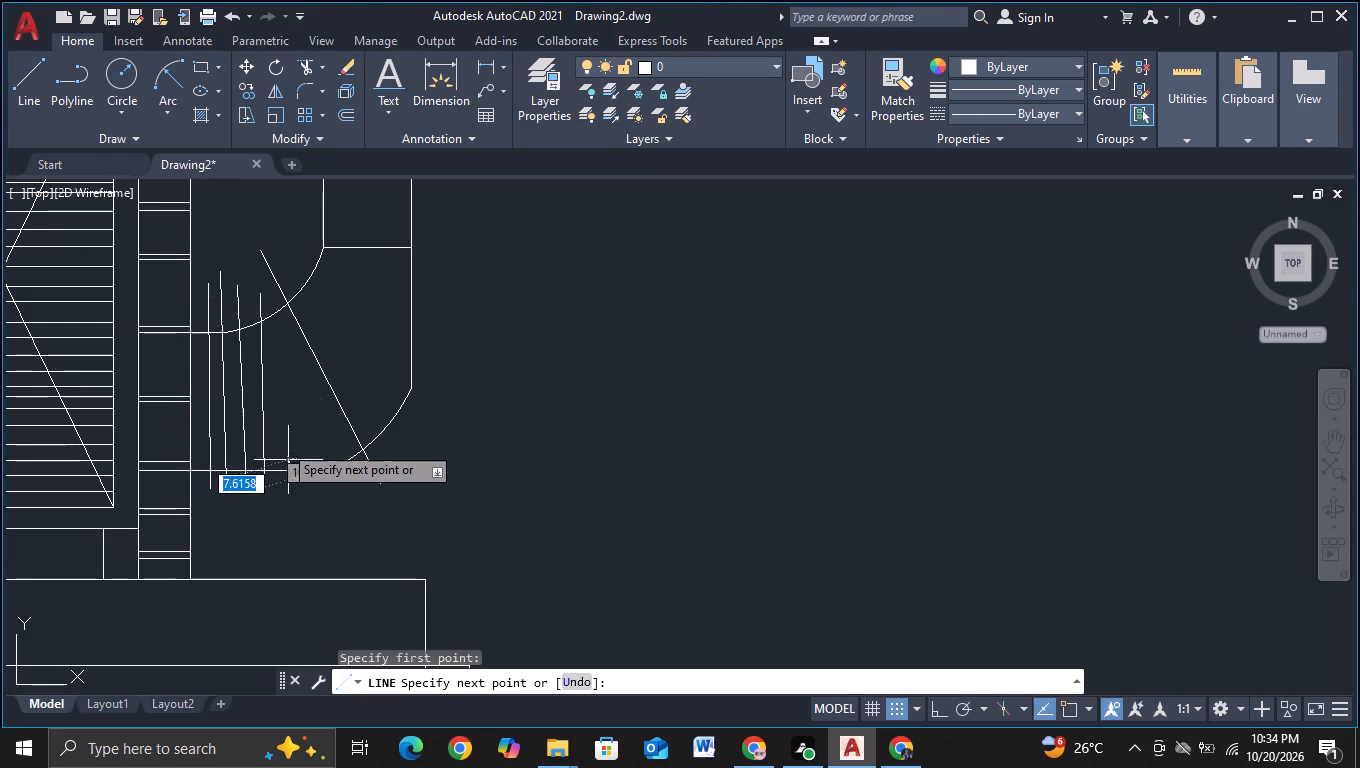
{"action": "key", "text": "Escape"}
Draw a fifth and sixth near-vertical joint line further right, crossing the start of the elbow and overshooting both duct edges.
{"action": "left_click", "coordinate": [34, 111]}
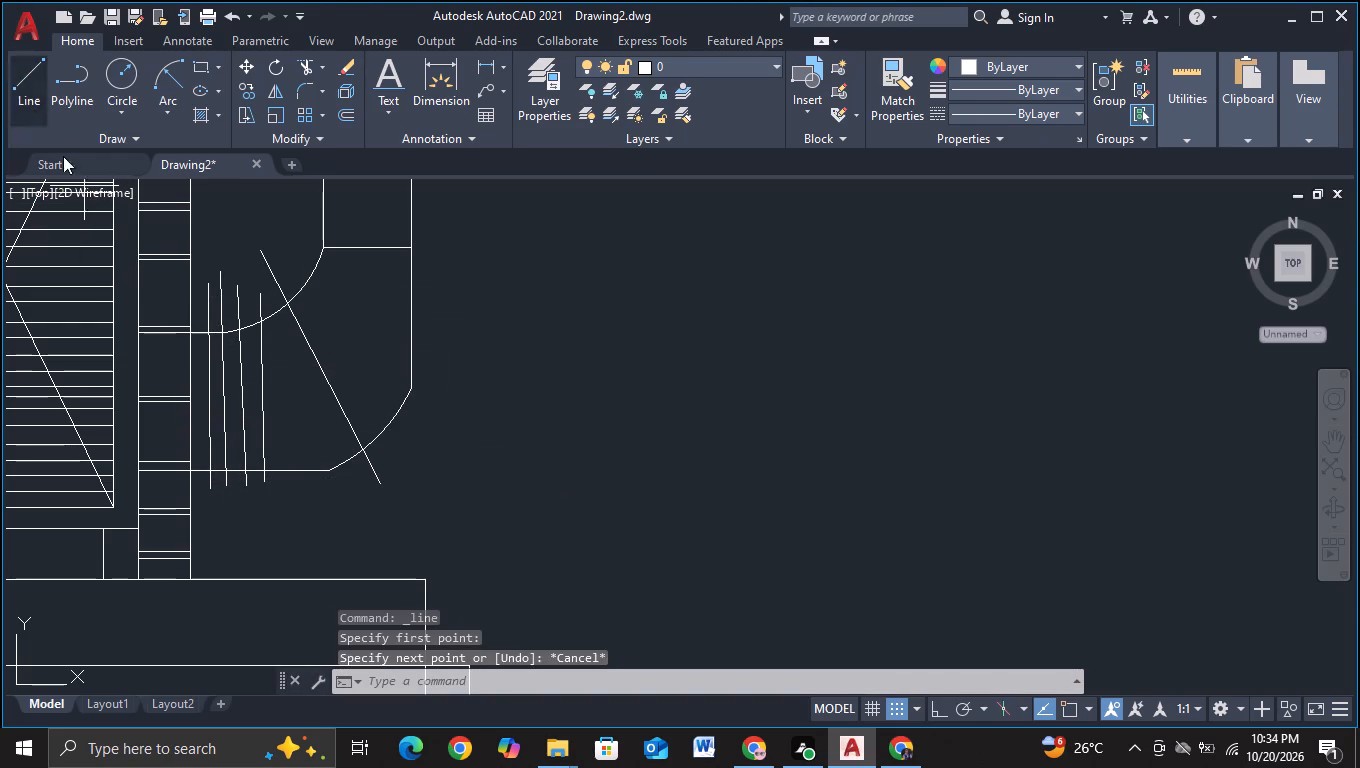
{"action": "left_click", "coordinate": [283, 481]}
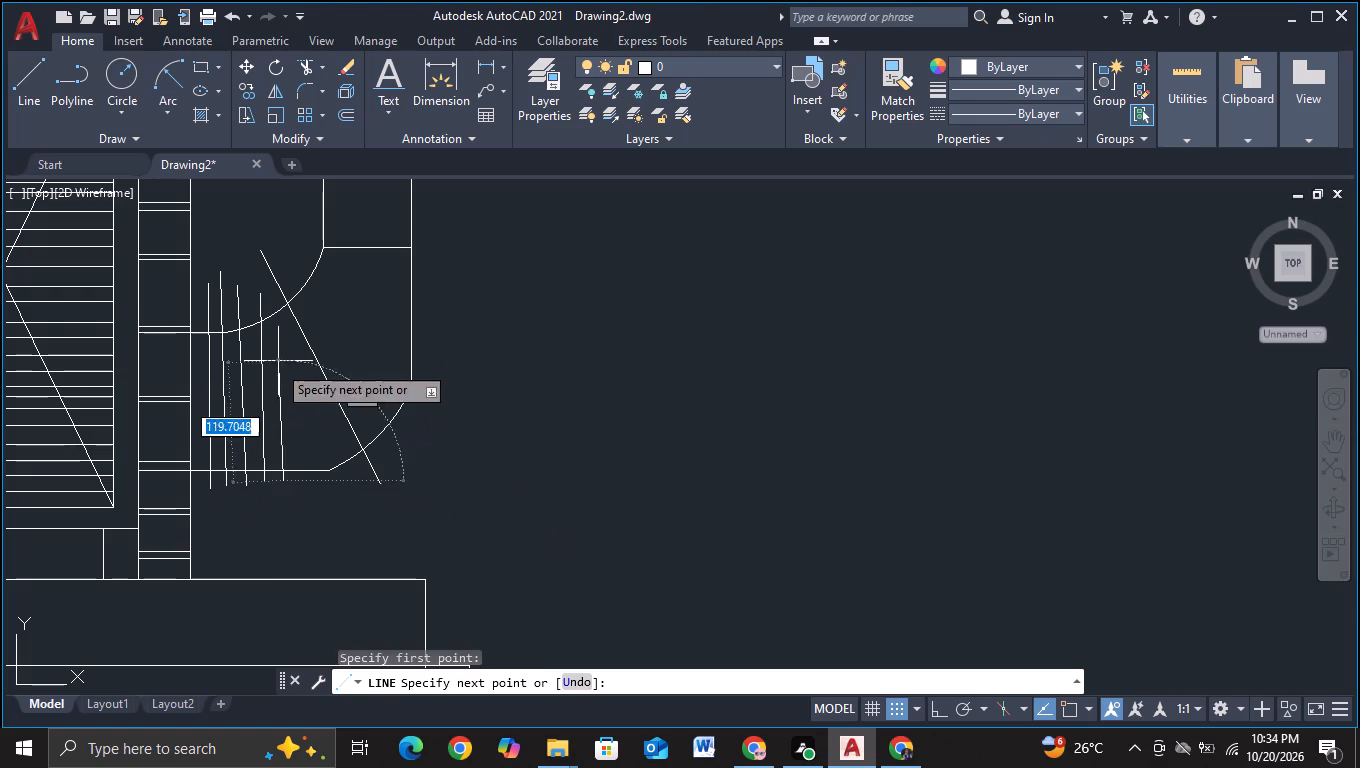
{"action": "left_click", "coordinate": [275, 301]}
{"action": "key", "text": "Escape"}
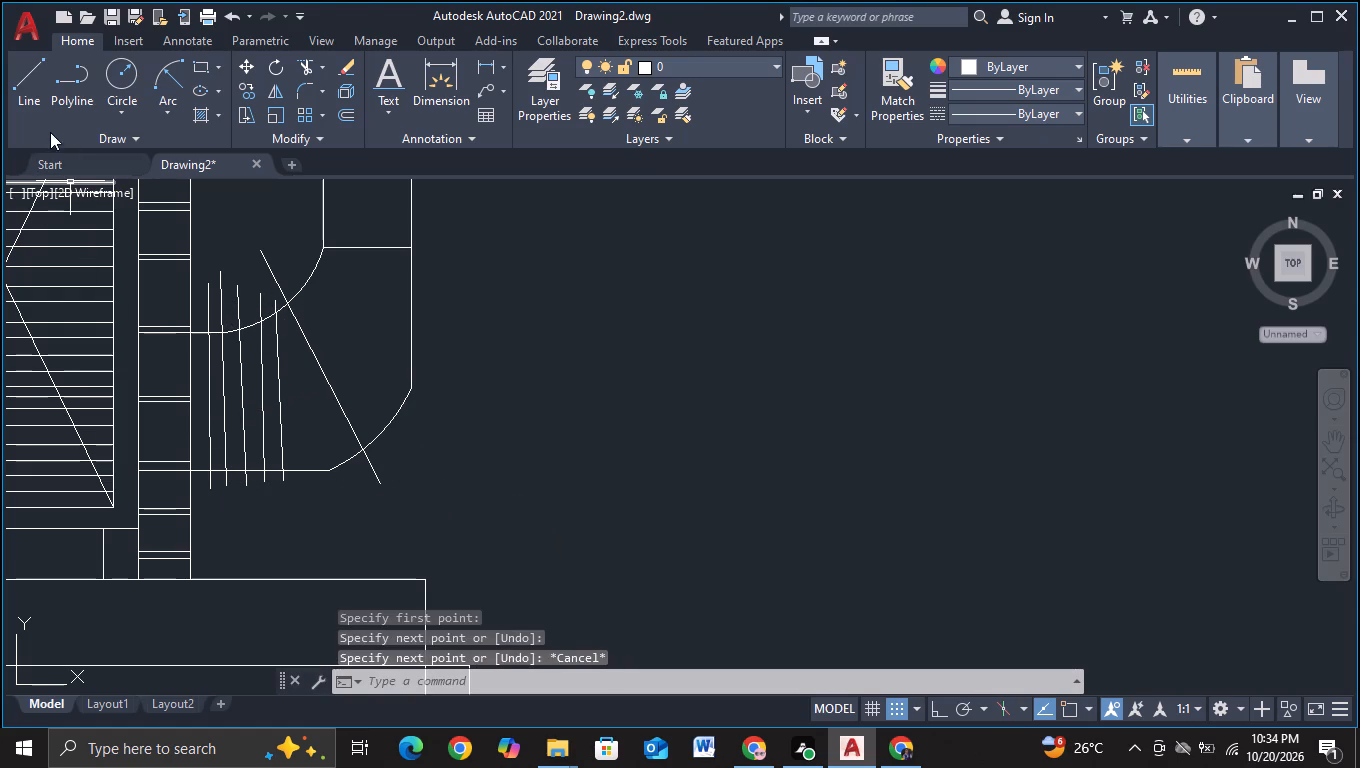
{"action": "left_click", "coordinate": [28, 108]}
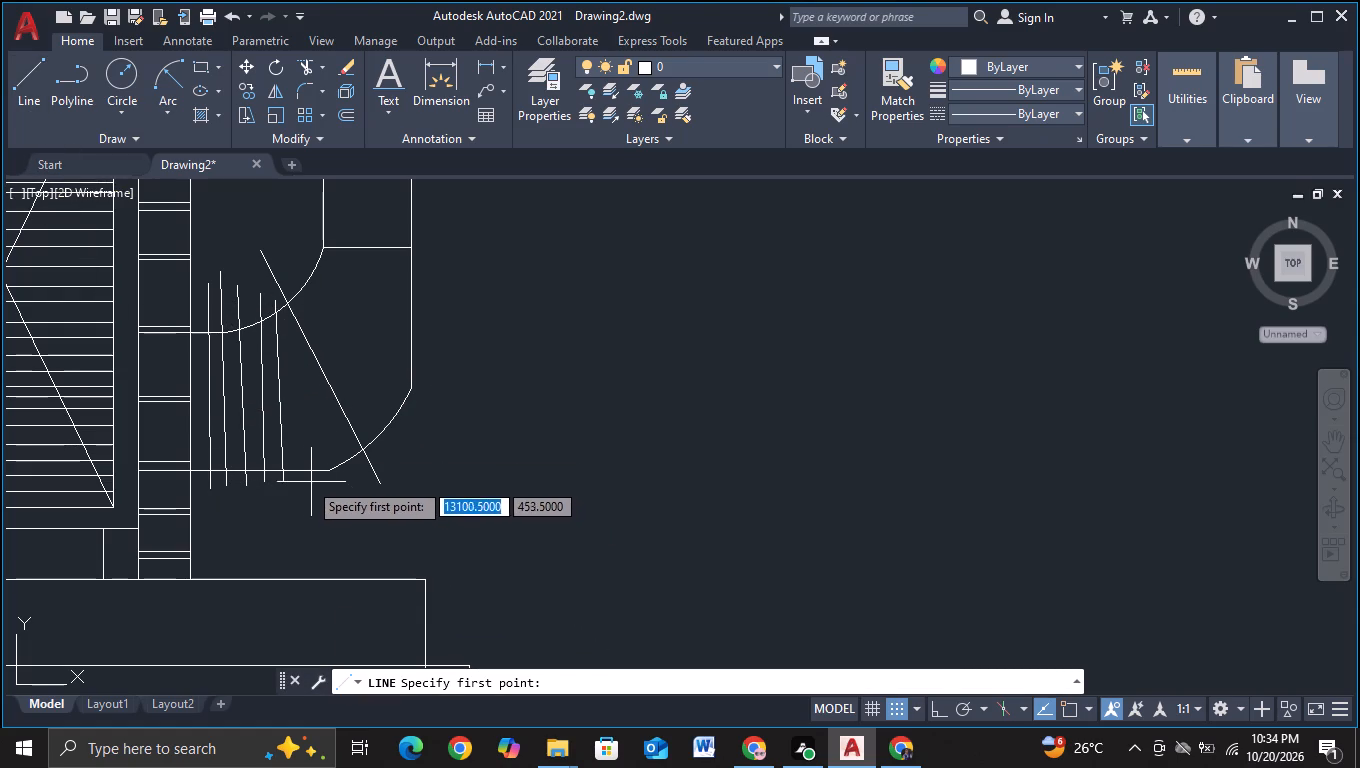
{"action": "left_click", "coordinate": [301, 479]}
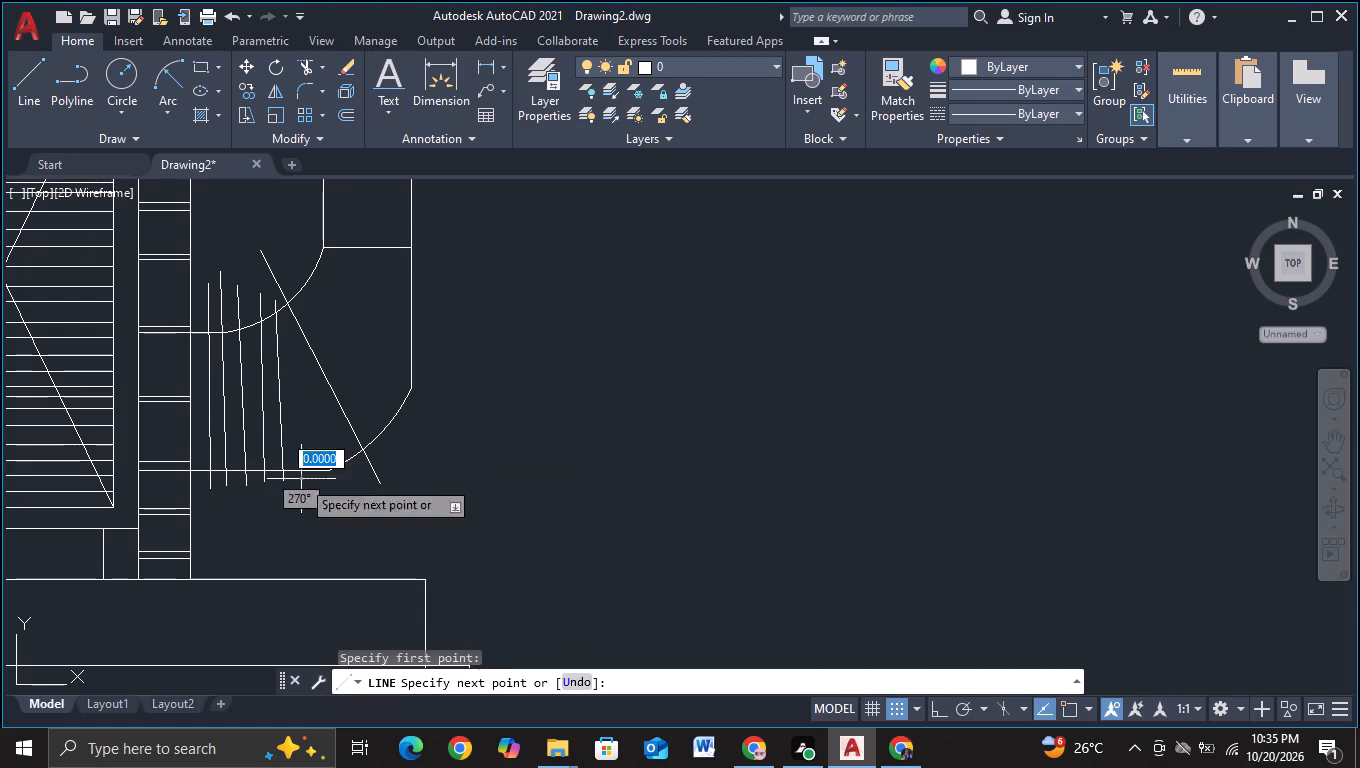
{"action": "left_click", "coordinate": [292, 268]}
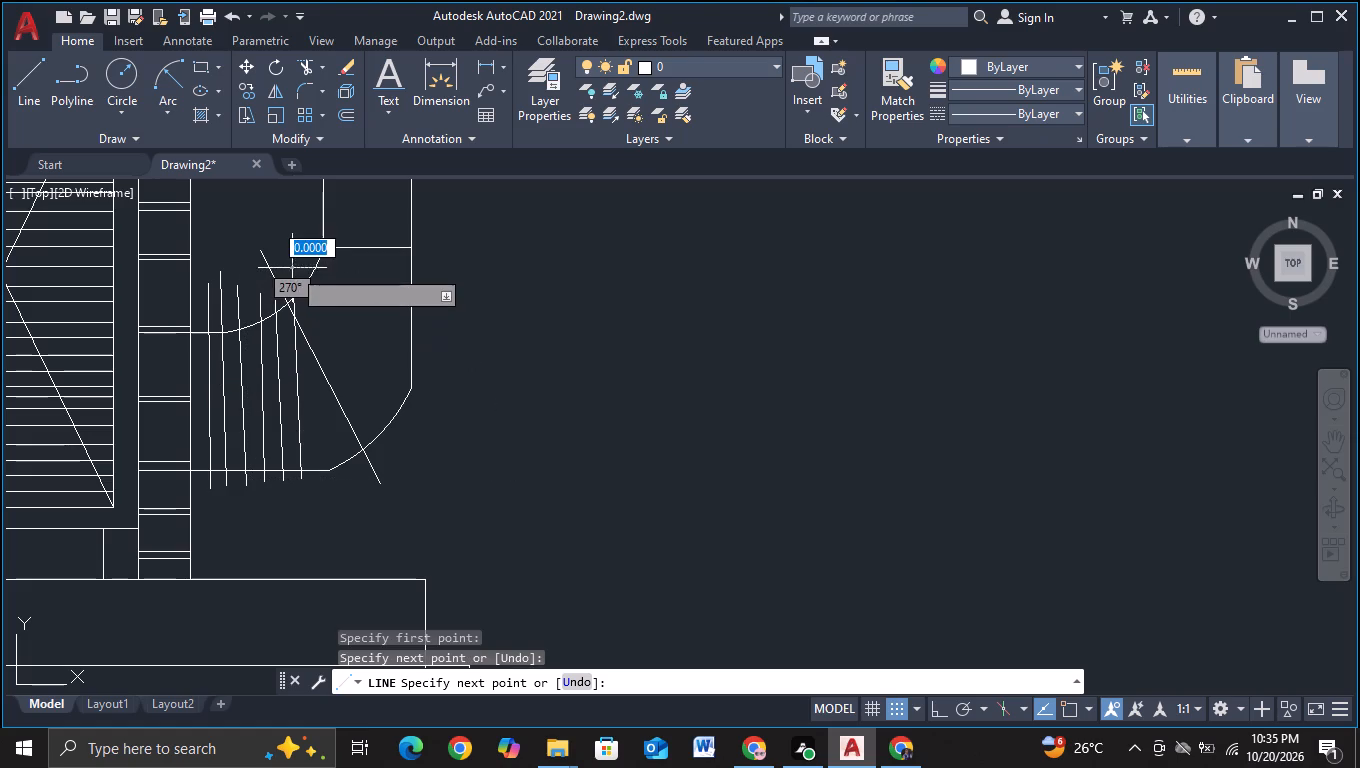
{"action": "key", "text": "Escape"}
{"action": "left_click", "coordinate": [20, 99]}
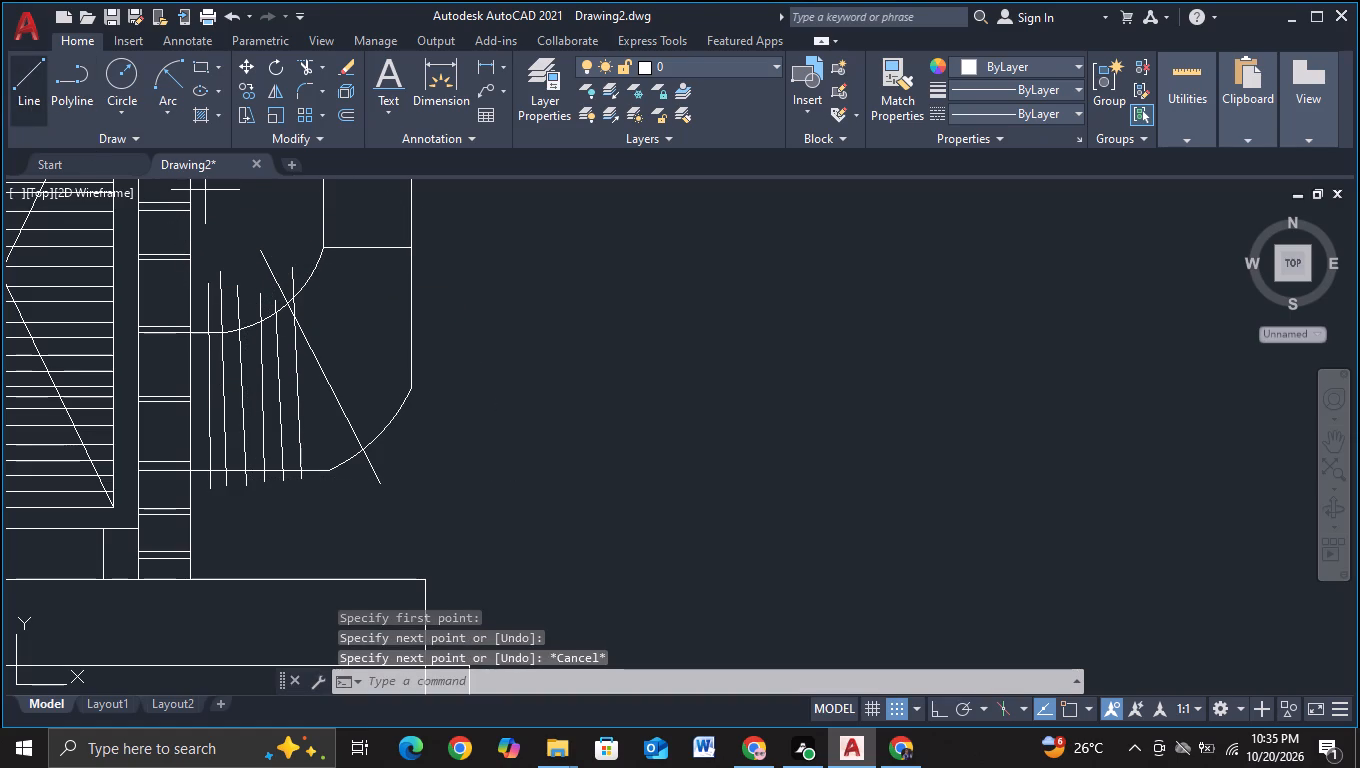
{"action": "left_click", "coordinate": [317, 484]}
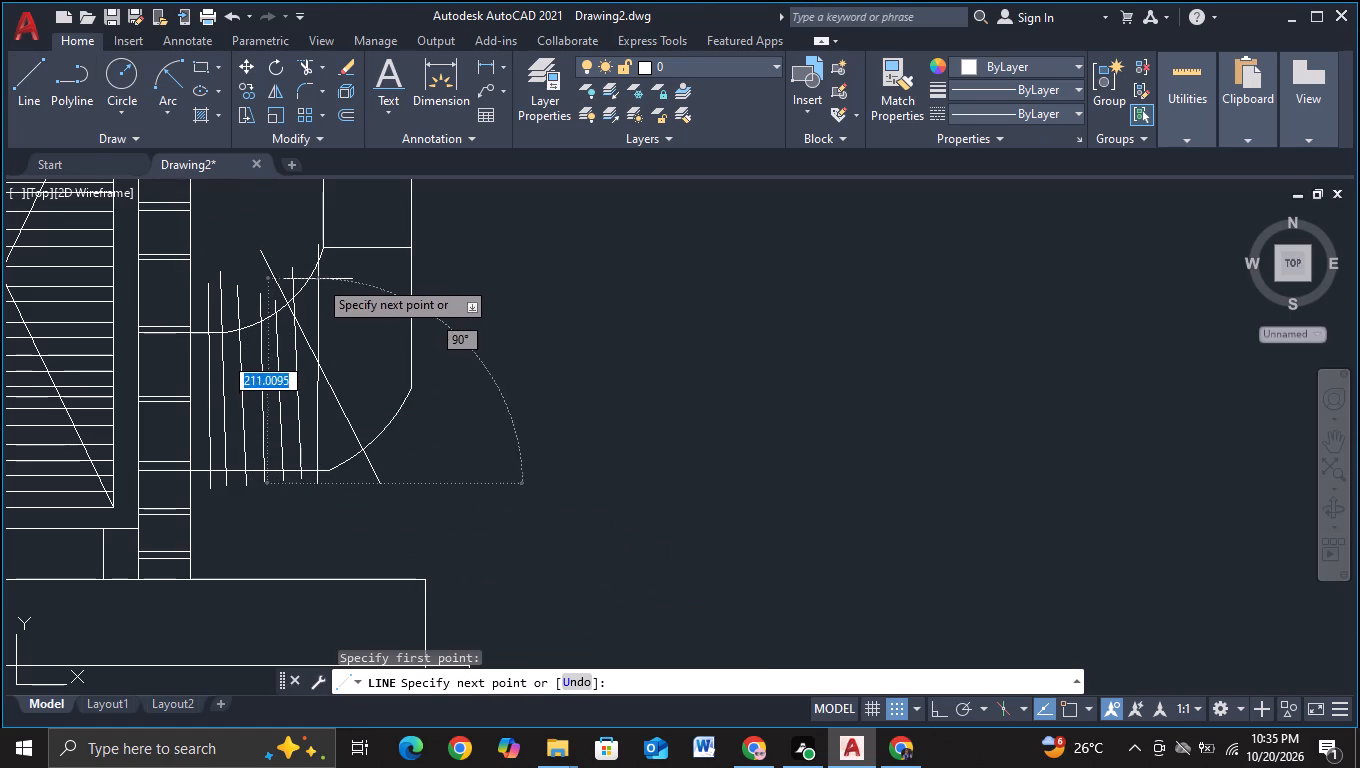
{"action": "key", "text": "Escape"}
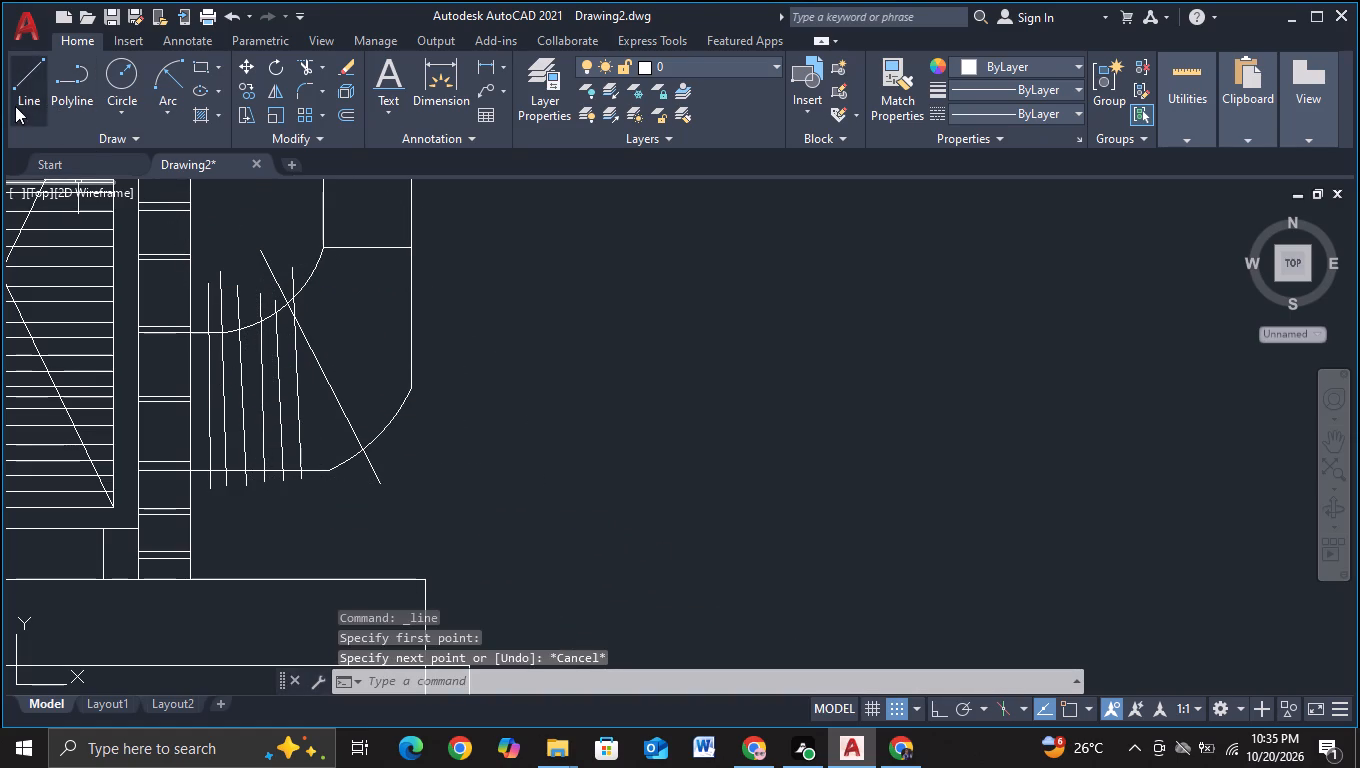
Draw three increasingly slanted lines across the elbow below its horizontal joint line, from outside the right edge past the inner curve.
{"action": "left_click", "coordinate": [15, 106]}
{"action": "left_click_drag", "start_coordinate": [433, 289], "coordinate": [424, 287]}
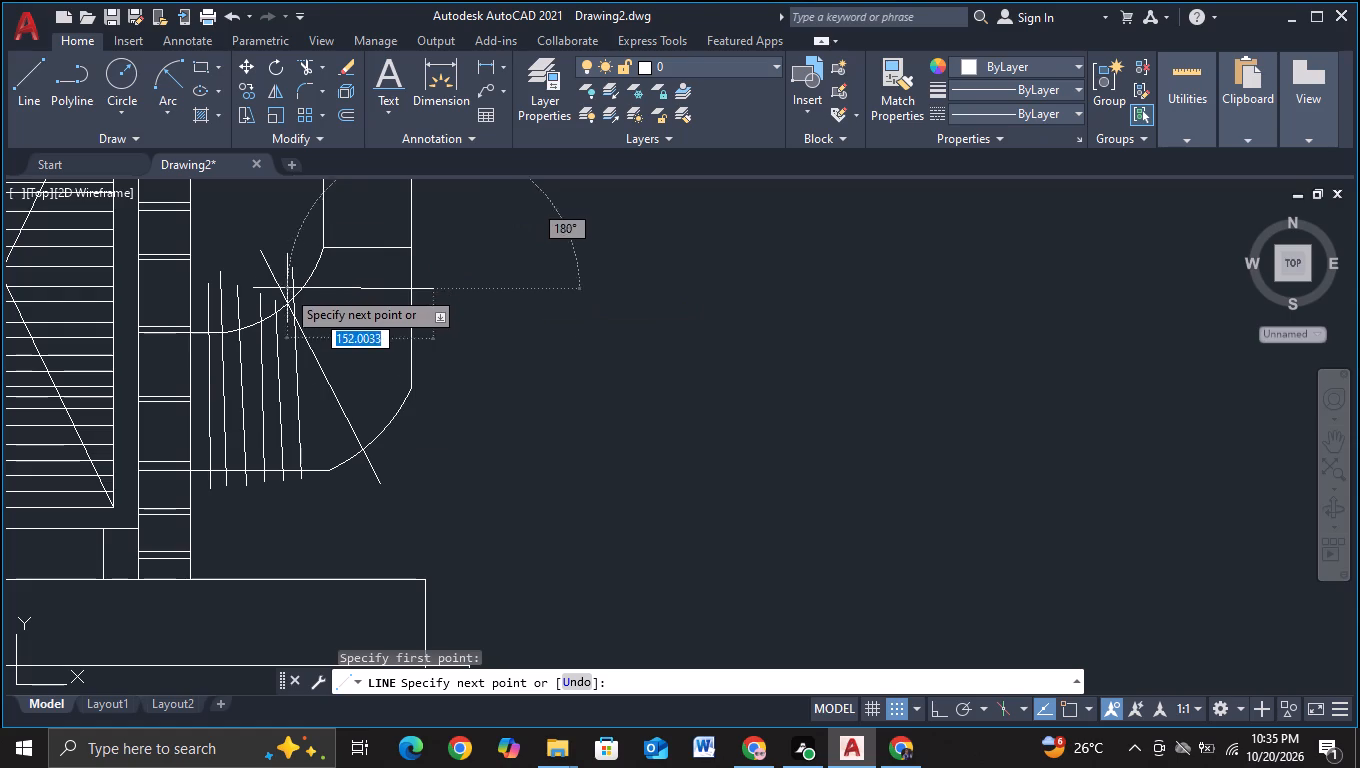
{"action": "left_click", "coordinate": [281, 273]}
{"action": "key", "text": "Escape"}
{"action": "left_click", "coordinate": [31, 96]}
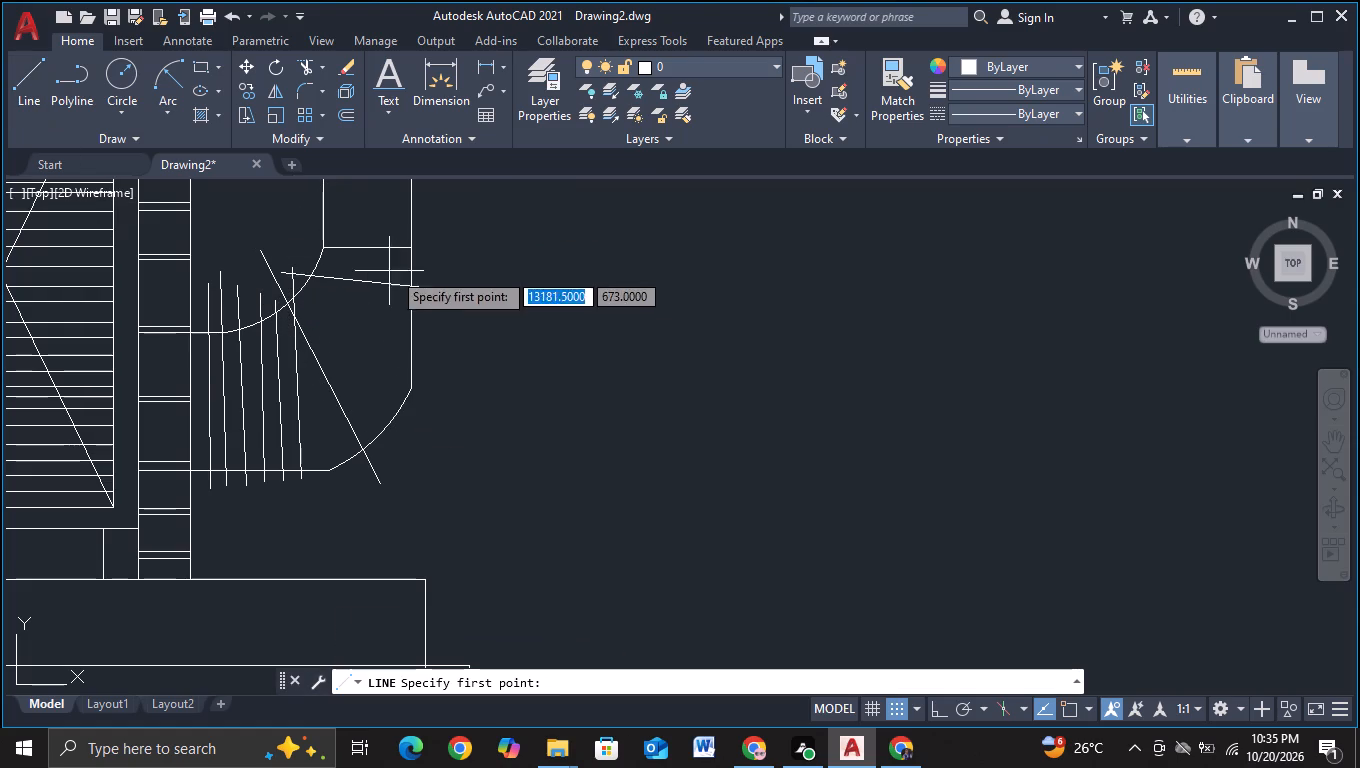
{"action": "left_click_drag", "start_coordinate": [429, 310], "coordinate": [419, 310]}
{"action": "left_click", "coordinate": [254, 281]}
{"action": "key", "text": "Escape"}
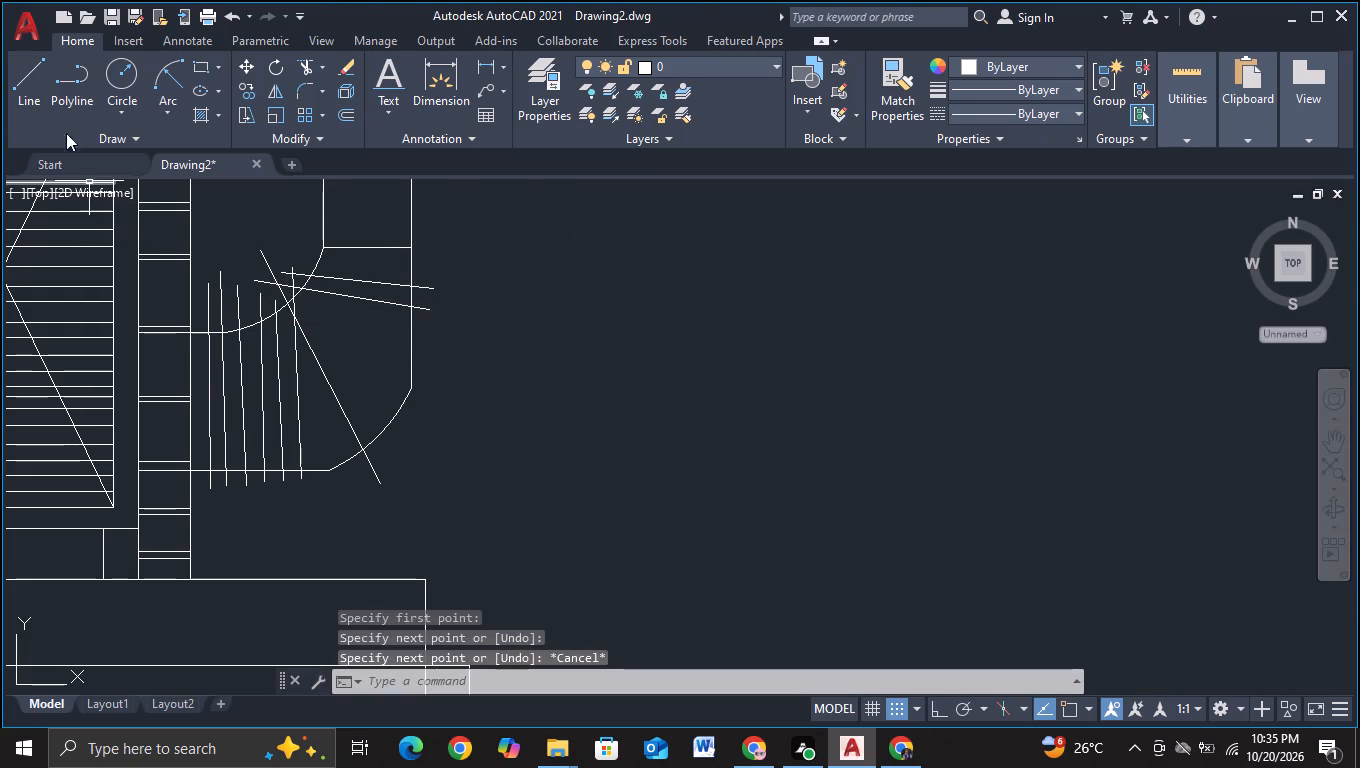
{"action": "left_click", "coordinate": [40, 99]}
{"action": "left_click", "coordinate": [426, 342]}
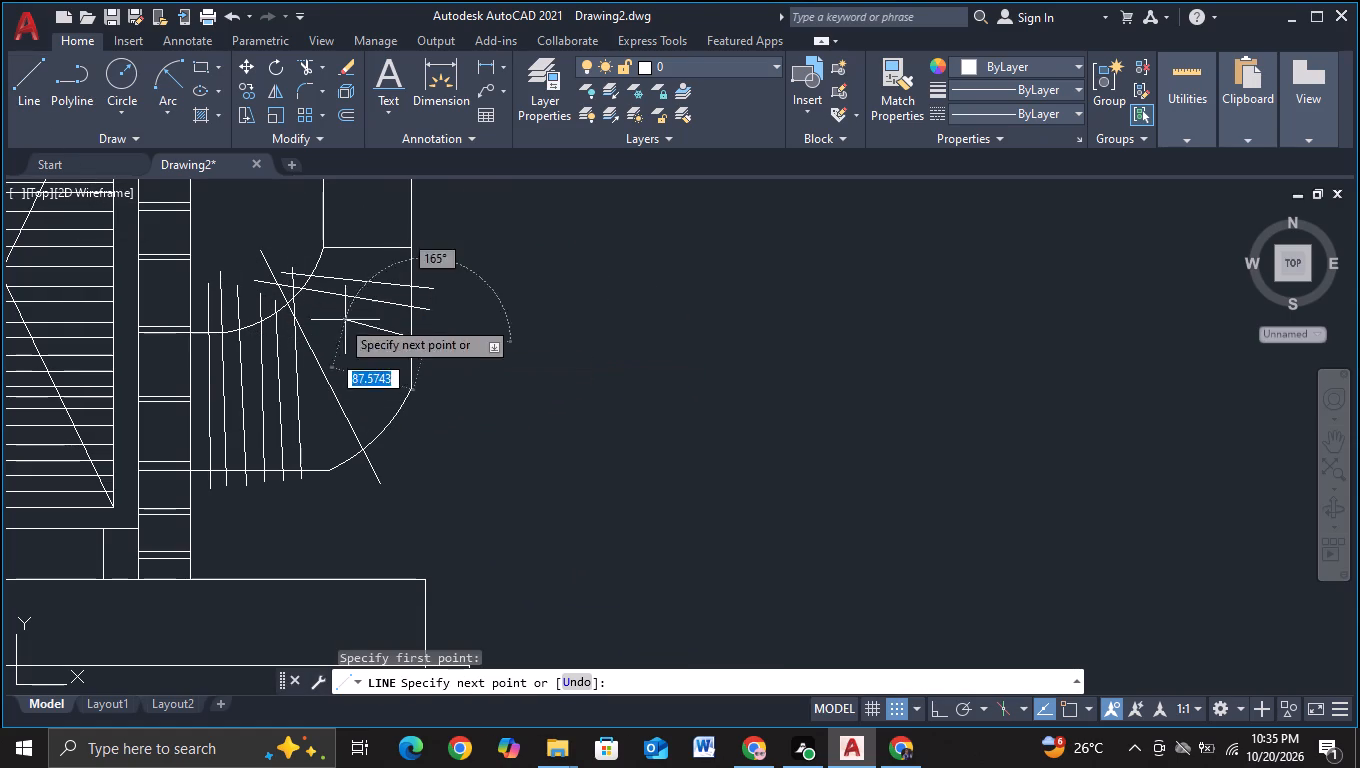
{"action": "left_click", "coordinate": [252, 292]}
{"action": "key", "text": "Escape"}
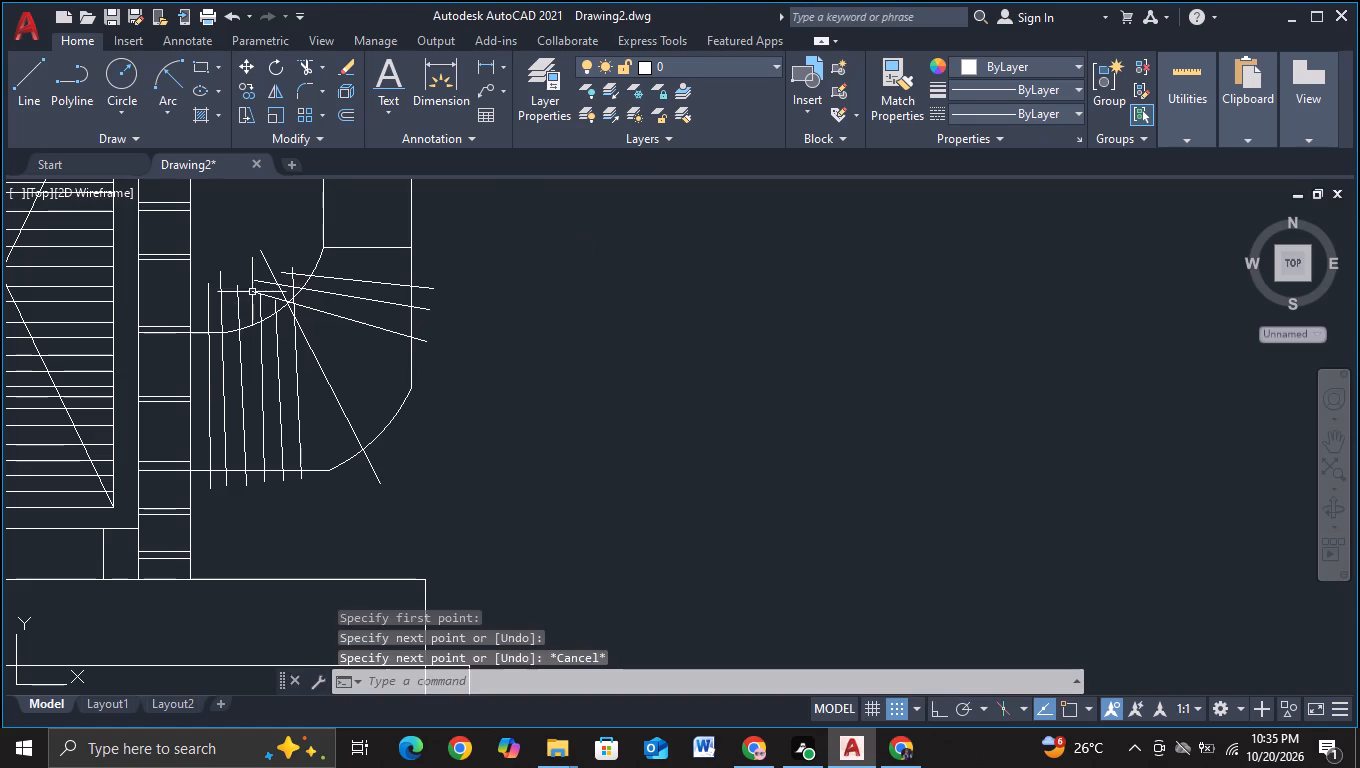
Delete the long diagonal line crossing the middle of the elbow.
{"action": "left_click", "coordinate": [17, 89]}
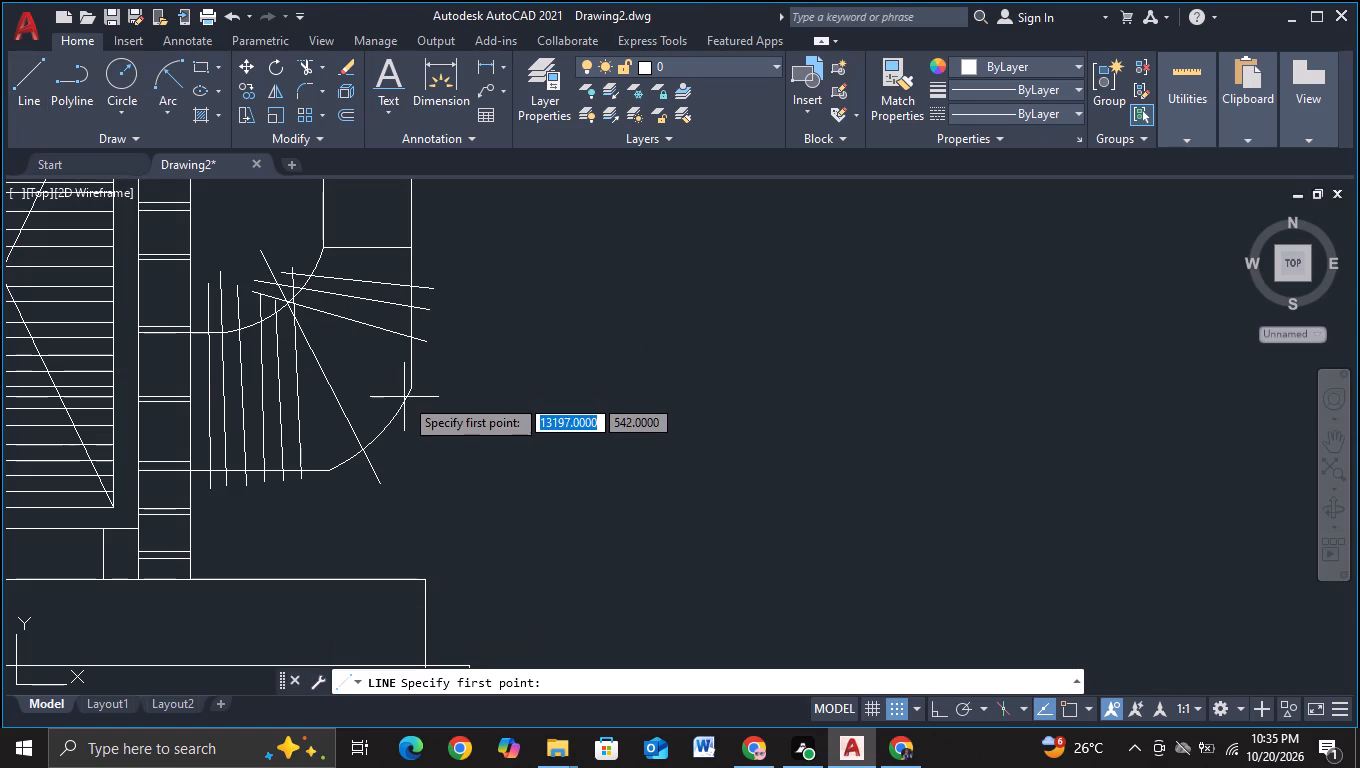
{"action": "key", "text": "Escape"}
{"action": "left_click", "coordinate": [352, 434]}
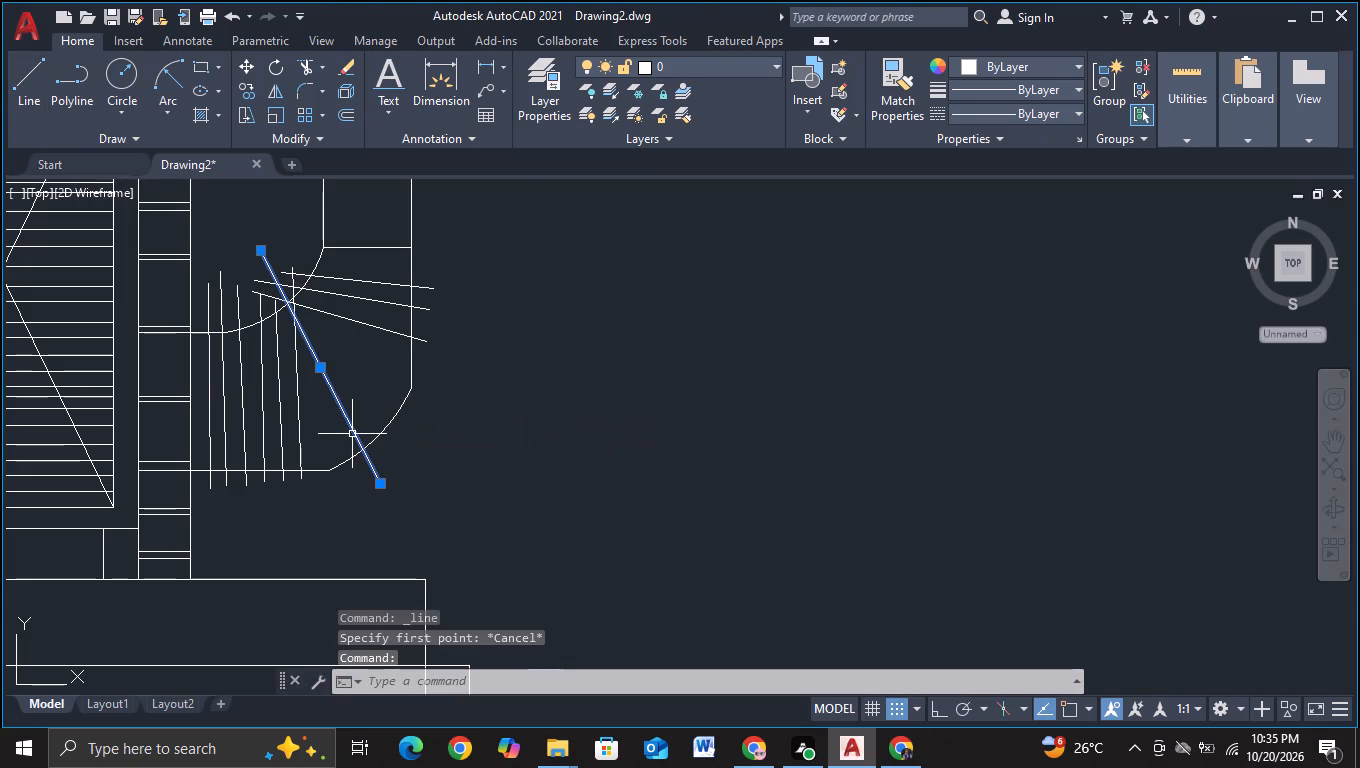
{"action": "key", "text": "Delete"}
Draw two more slanted lines across the elbow below the existing three, running from outside the outer edge past the inner curve.
{"action": "left_click", "coordinate": [31, 116]}
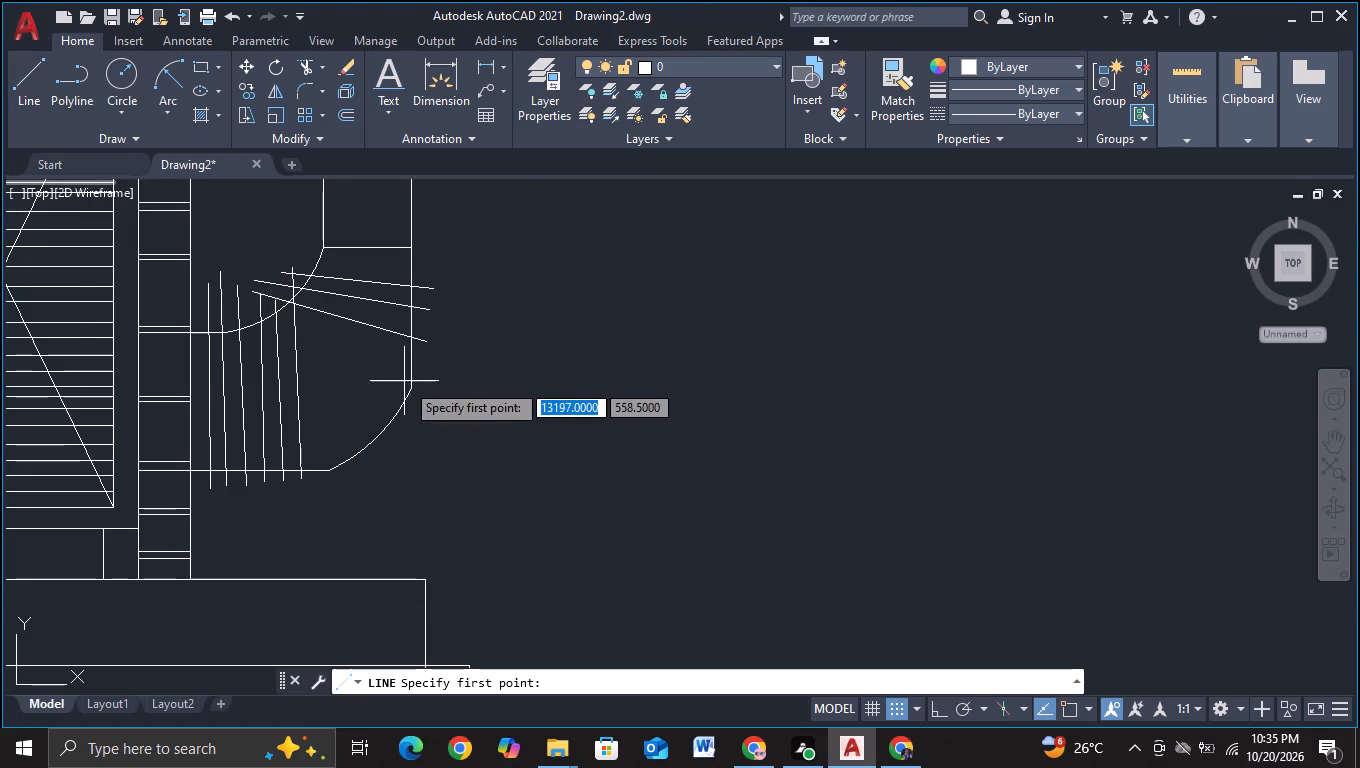
{"action": "left_click", "coordinate": [419, 373]}
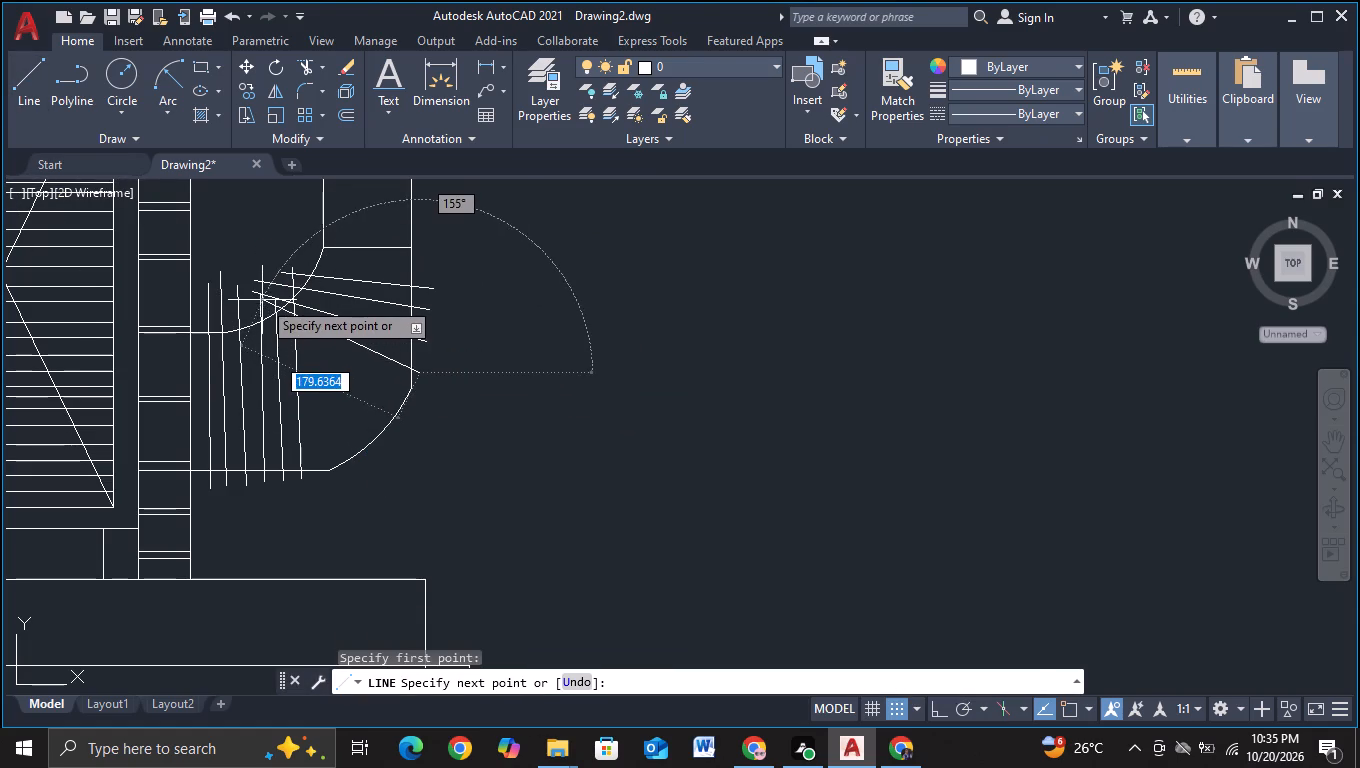
{"action": "left_click", "coordinate": [255, 304]}
{"action": "key", "text": "Escape"}
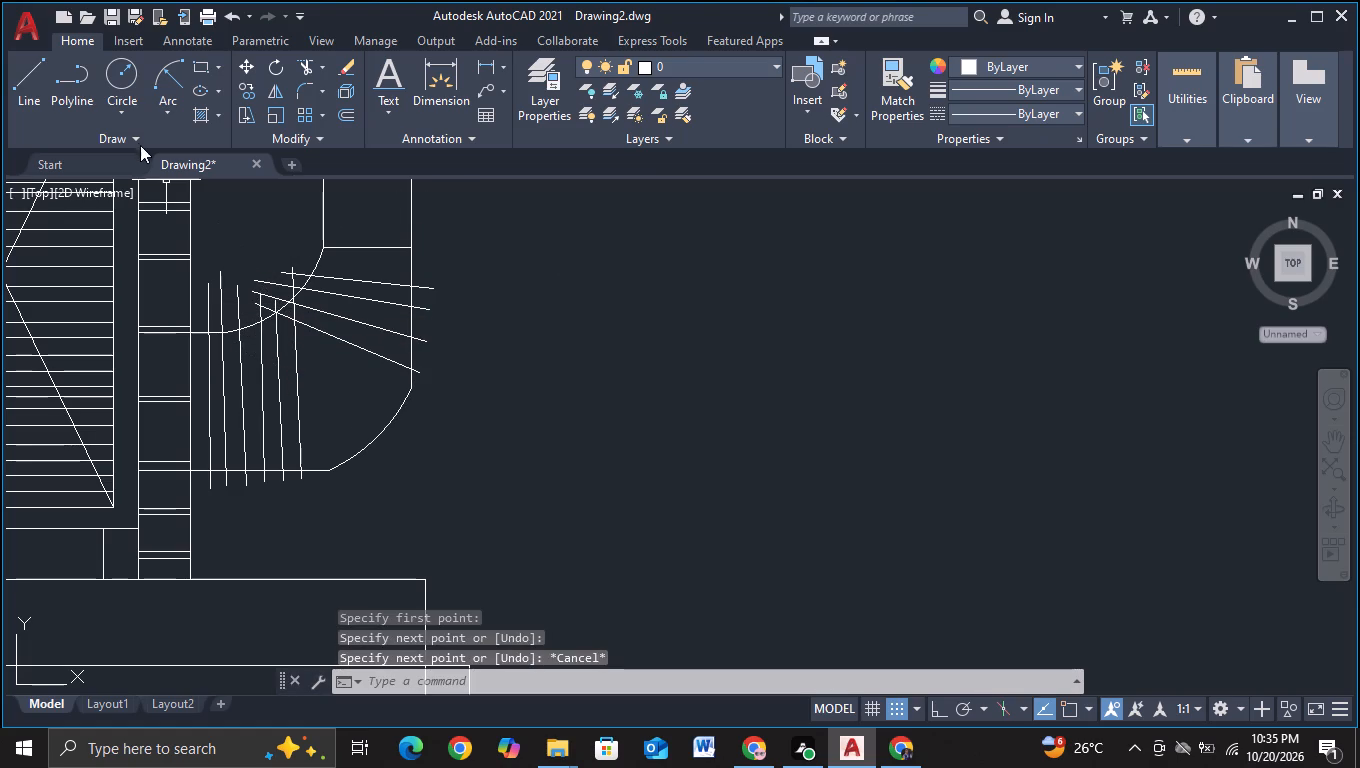
{"action": "left_click", "coordinate": [15, 105]}
{"action": "left_click", "coordinate": [420, 406]}
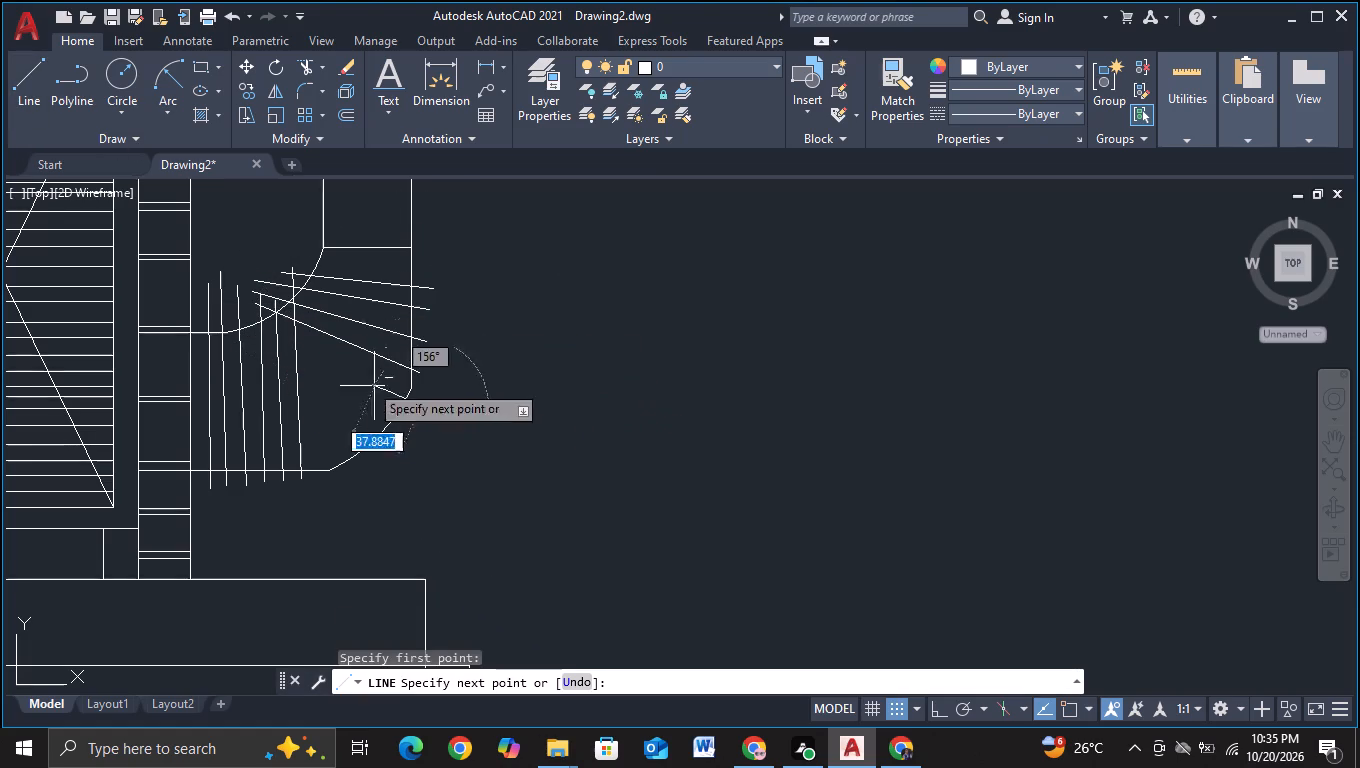
{"action": "left_click", "coordinate": [207, 292]}
{"action": "key", "text": "Escape"}
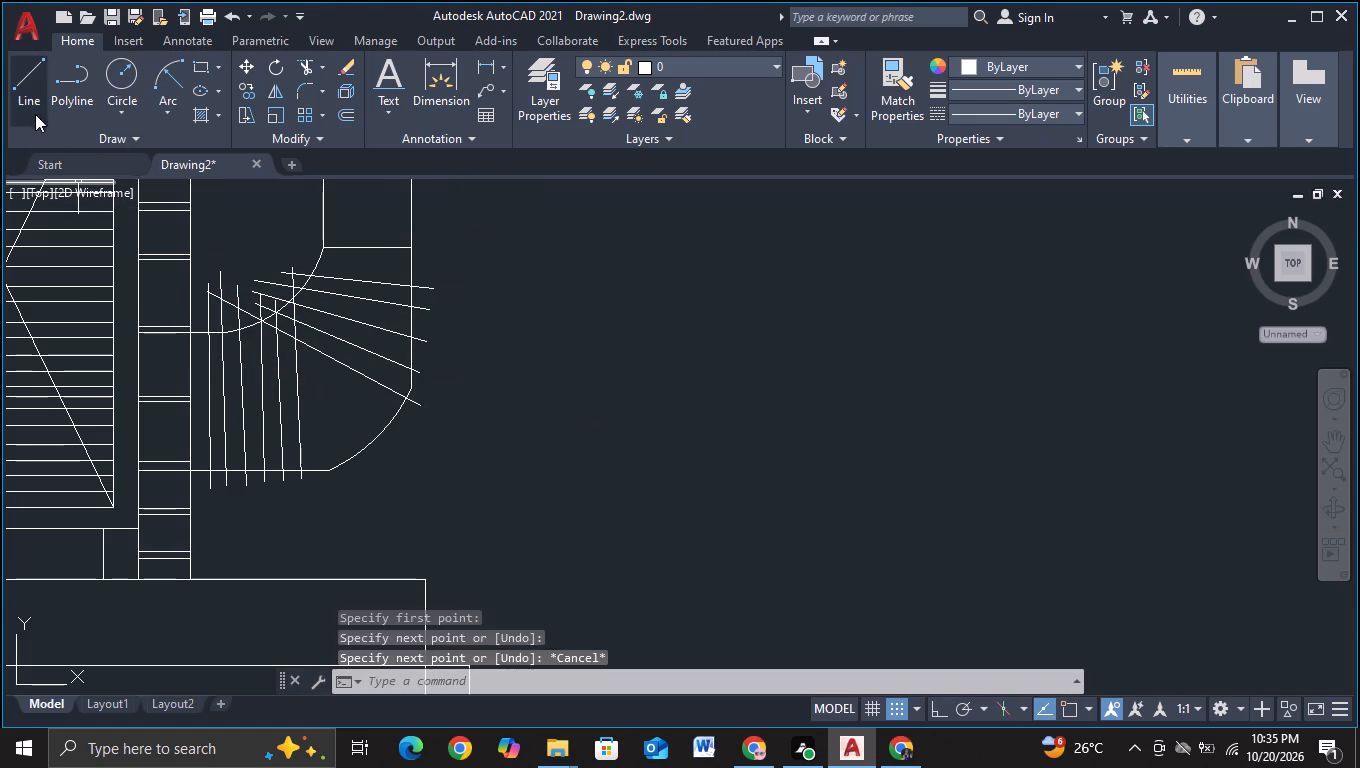
Draw a seventh near-vertical line from below the start of the elbow's outer curve up past the inner curve.
{"action": "left_click", "coordinate": [32, 107]}
{"action": "left_click_drag", "start_coordinate": [323, 490], "coordinate": [323, 472]}
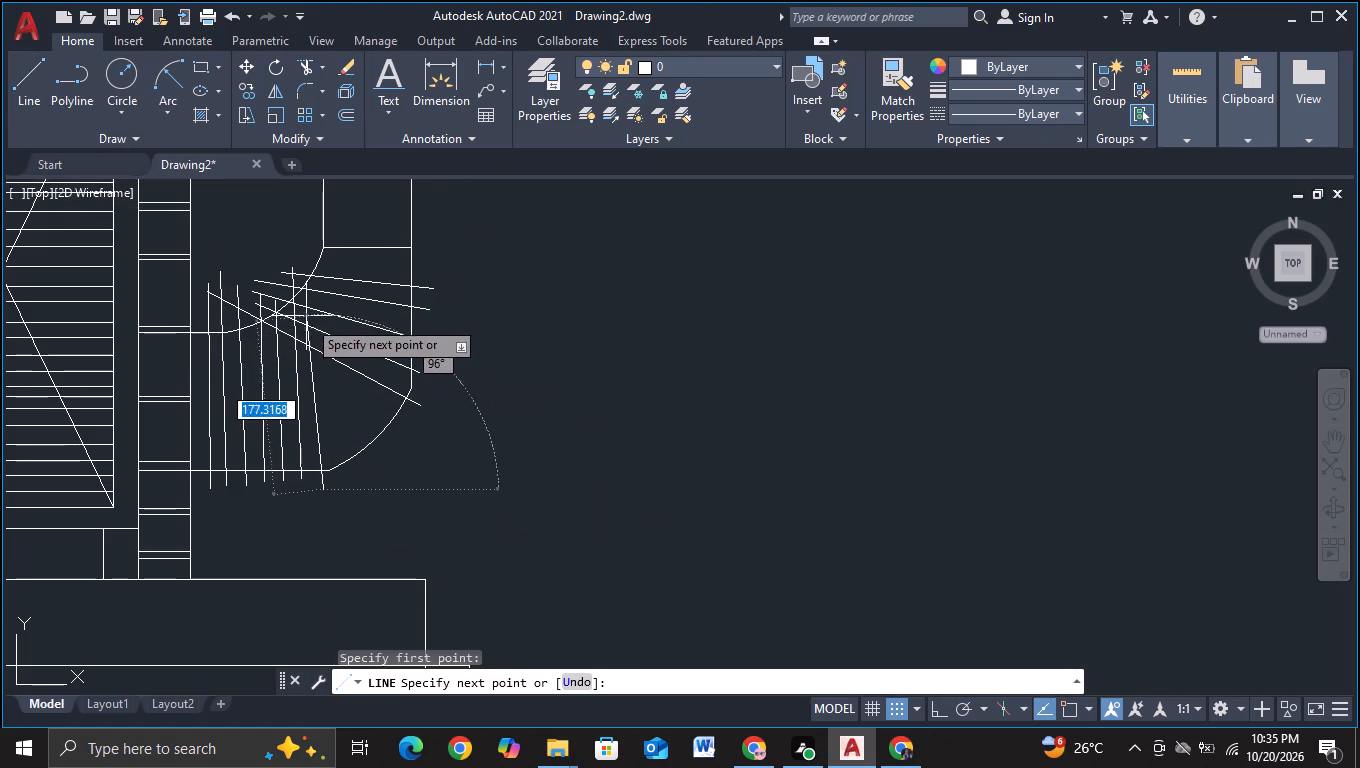
{"action": "left_click", "coordinate": [300, 282]}
{"action": "key", "text": "Escape"}
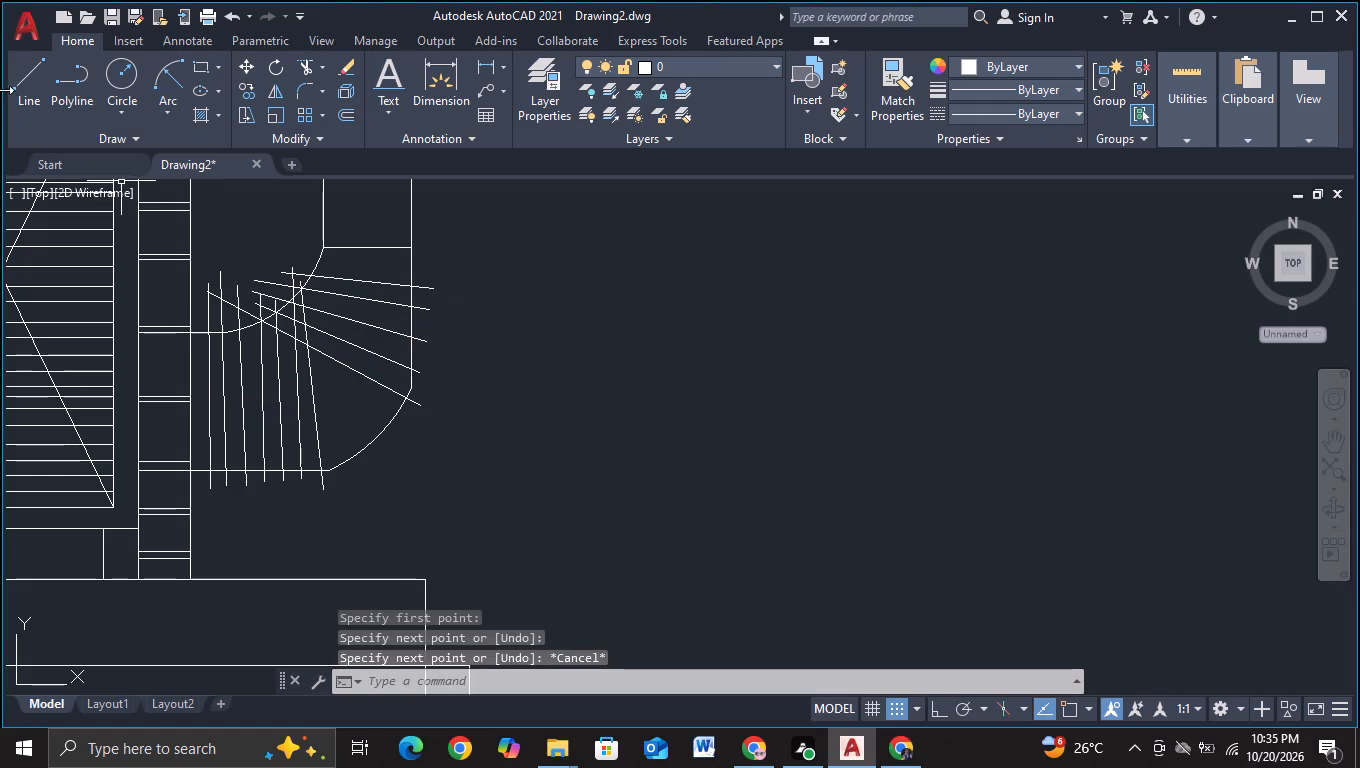
Draw another slanted line below the lowest one, plus a shorter, steeper line from just outside the outer curve into the elbow's middle.
{"action": "left_click", "coordinate": [24, 95]}
{"action": "left_click", "coordinate": [411, 419]}
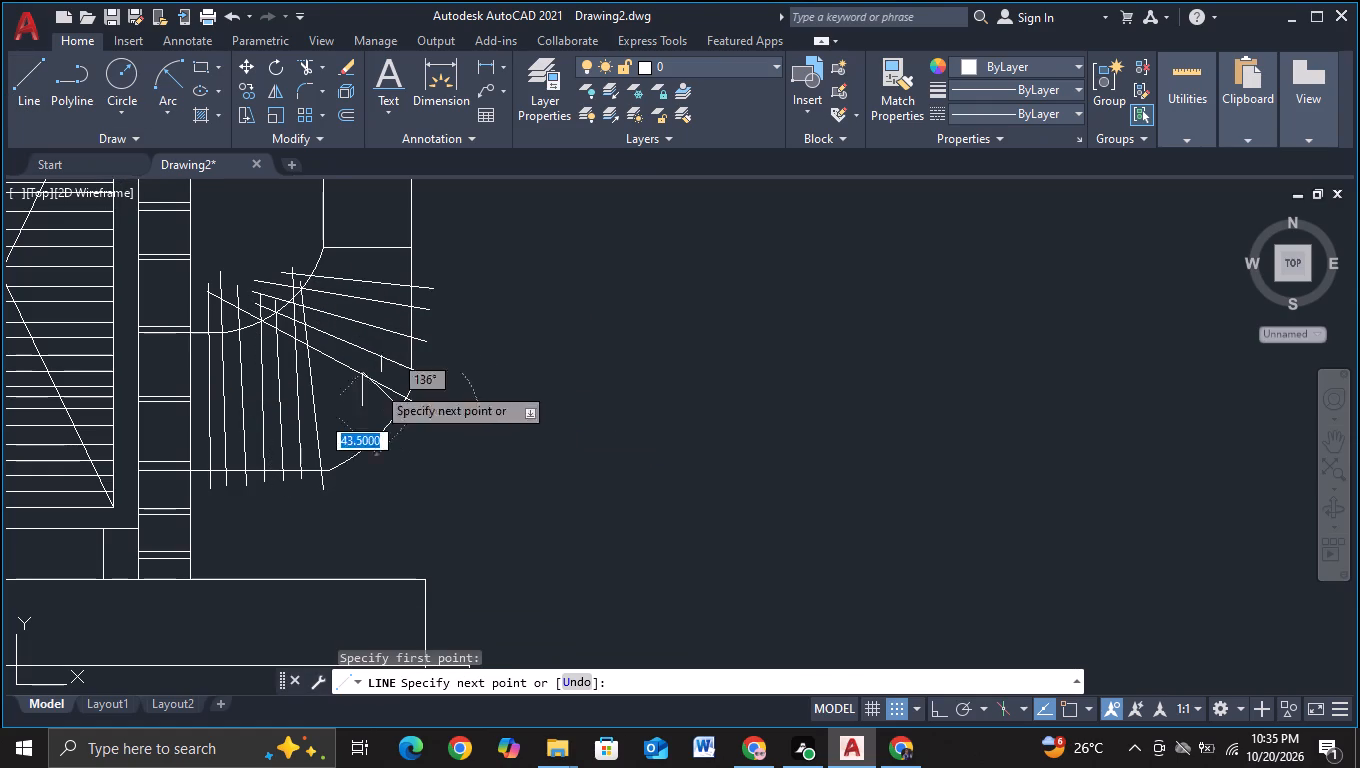
{"action": "left_click", "coordinate": [214, 318]}
{"action": "key", "text": "Escape"}
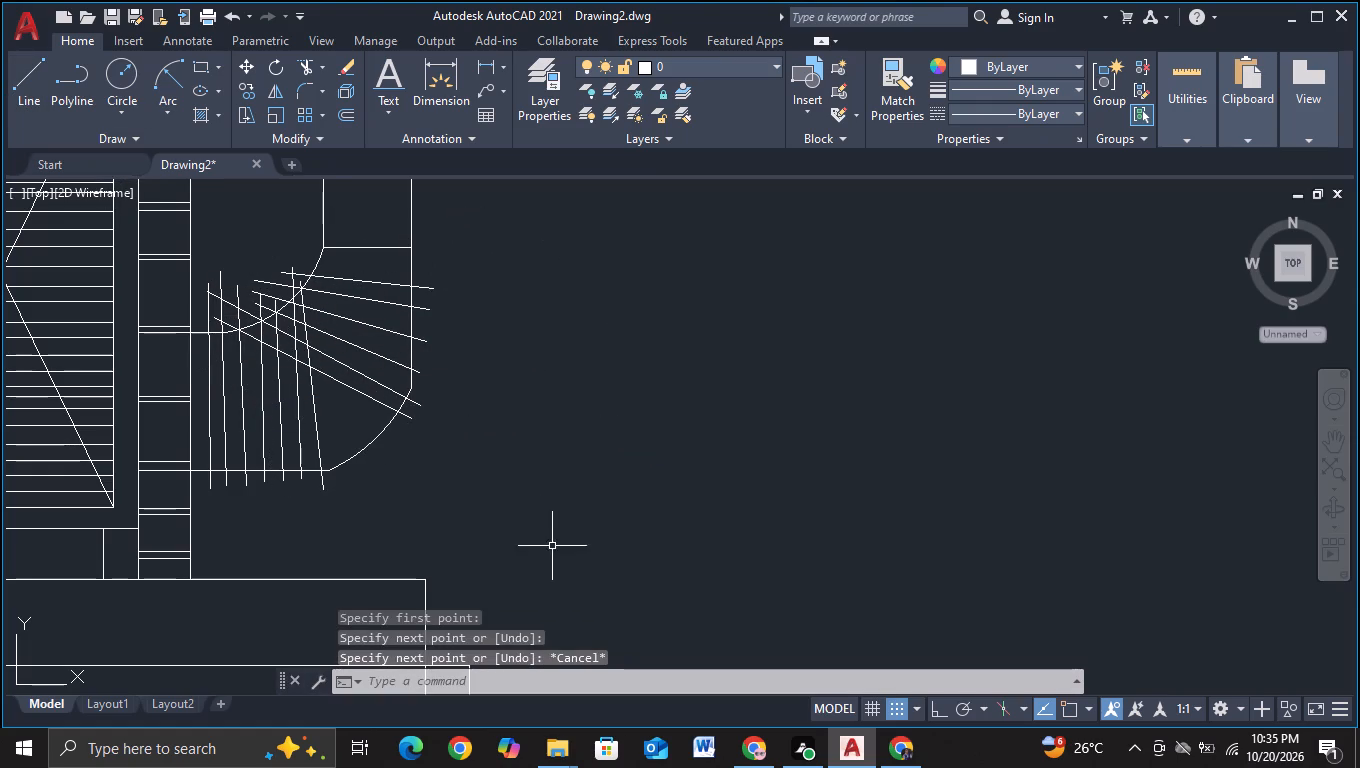
{"action": "left_click", "coordinate": [39, 67]}
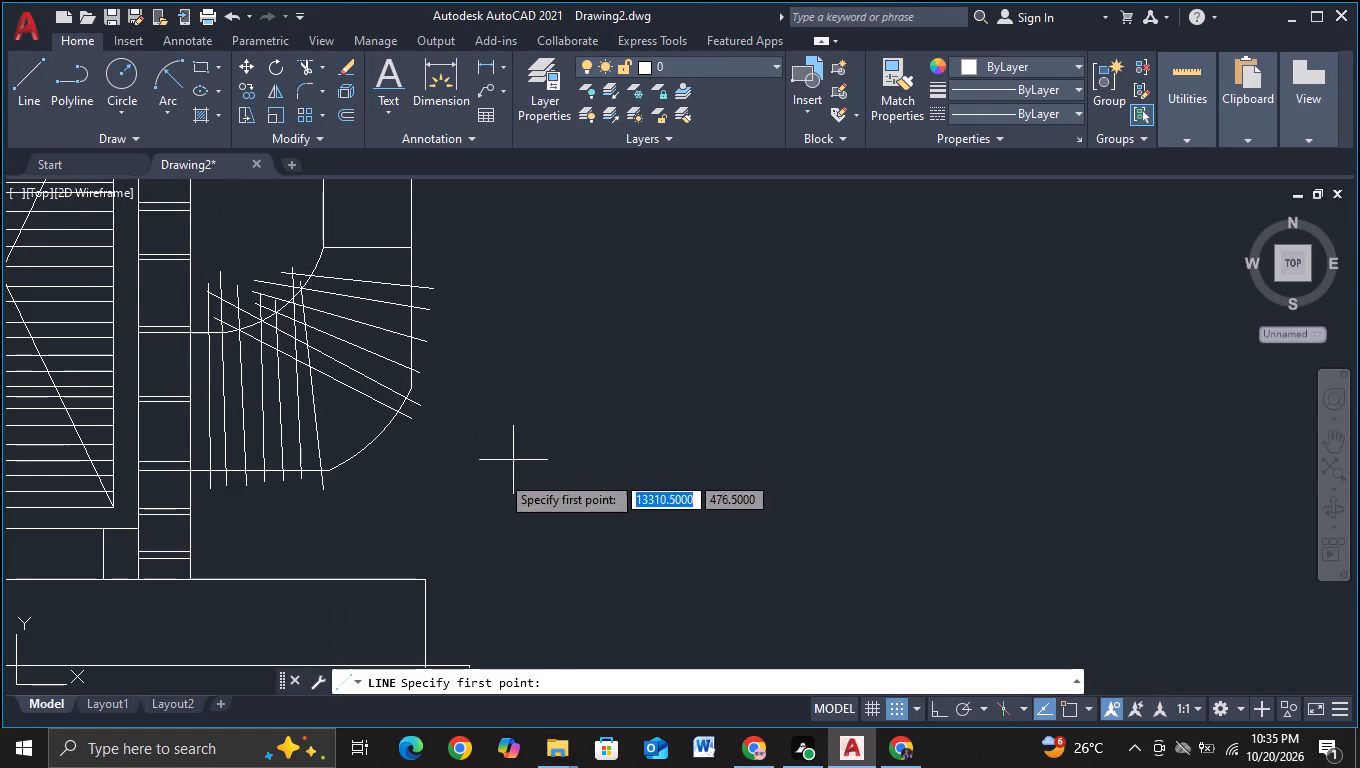
{"action": "left_click", "coordinate": [376, 469]}
{"action": "left_click", "coordinate": [316, 368]}
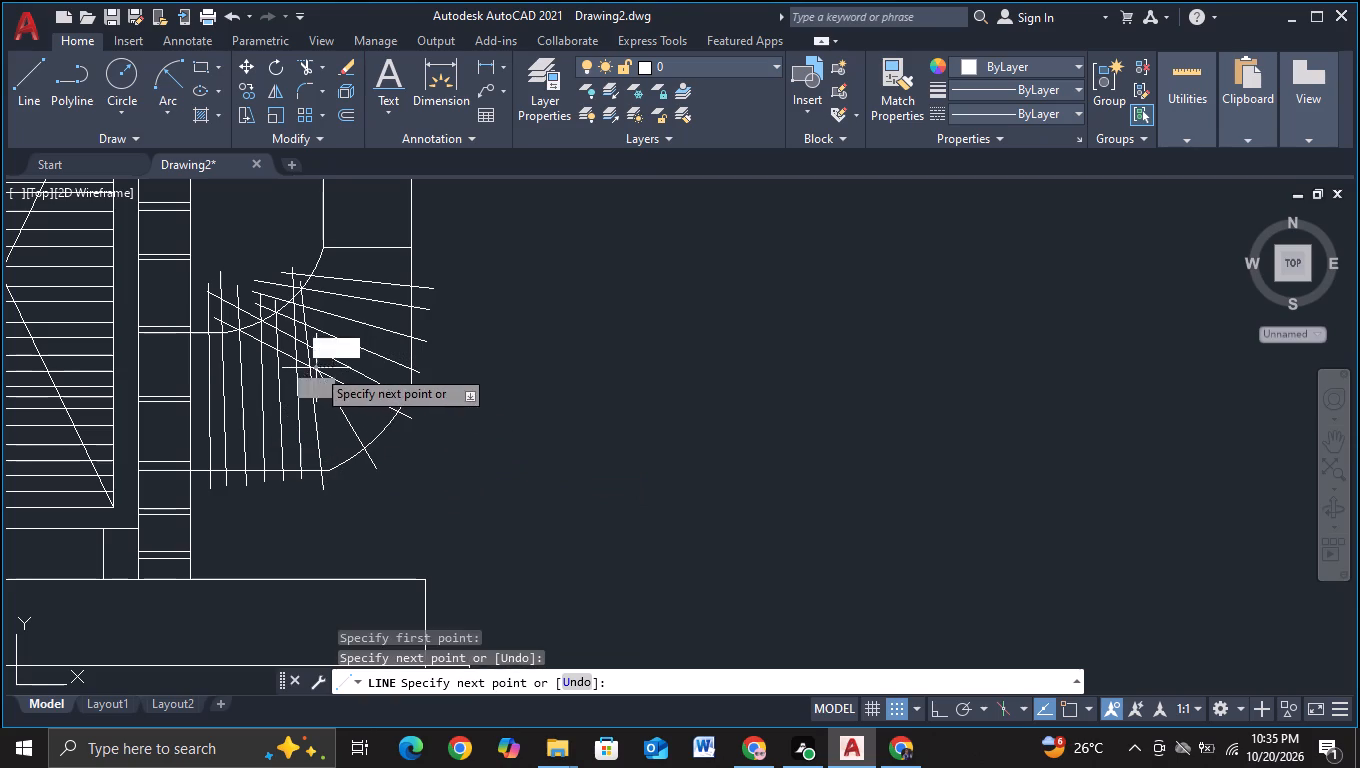
{"action": "key", "text": "Escape"}
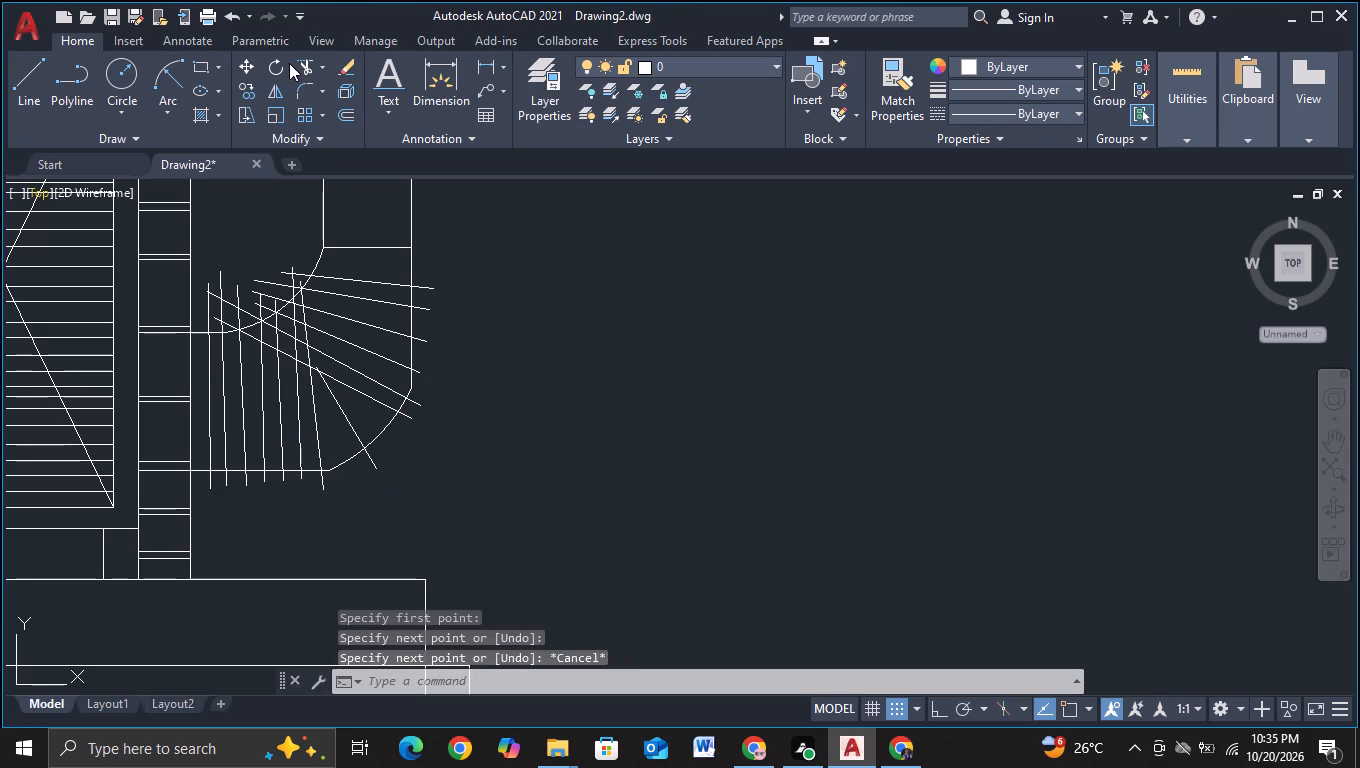
Trim the joint-line ends that overshoot the elbow's inner curve with a freehand fence along the curve.
{"action": "left_click", "coordinate": [301, 69]}
{"action": "scroll", "coordinate": [263, 246], "scroll_direction": "up", "scroll_amount": 2}
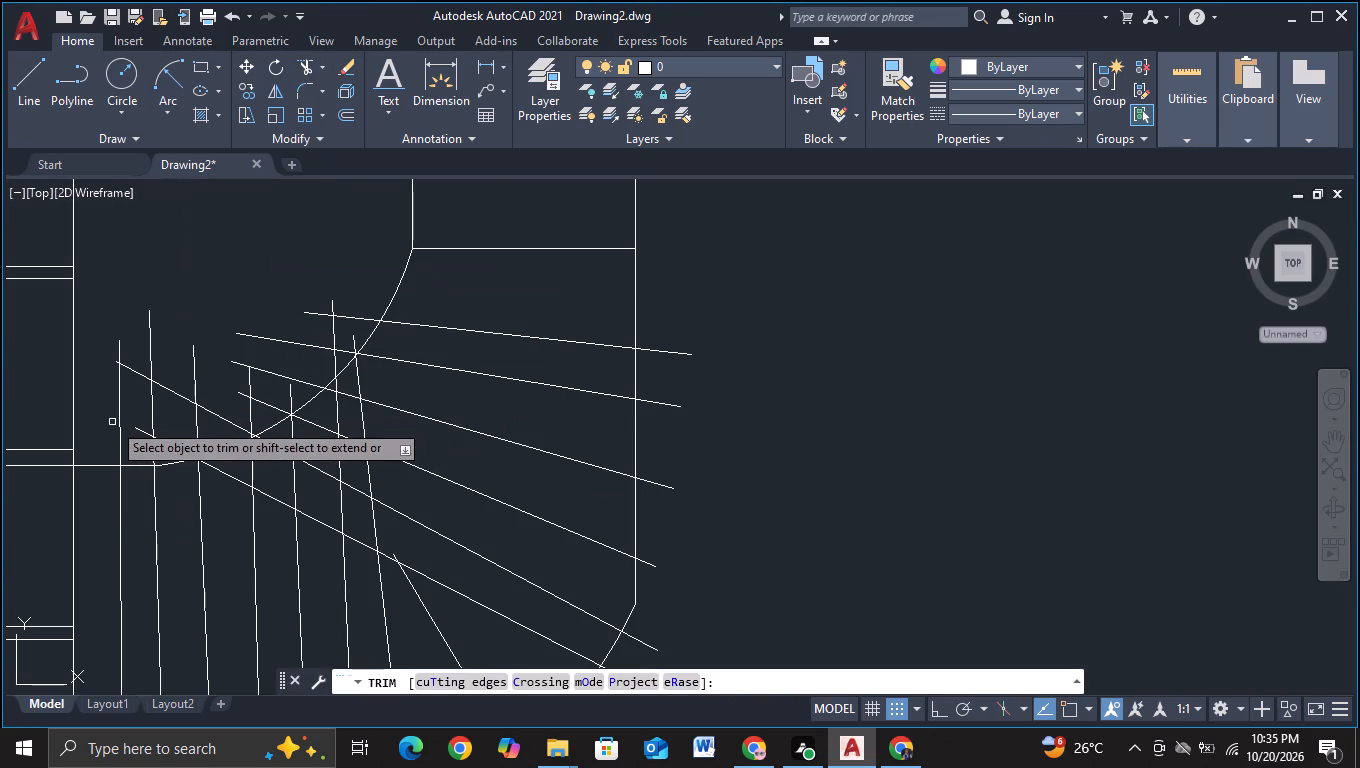
{"action": "left_click_drag", "start_coordinate": [112, 422], "coordinate": [349, 320]}
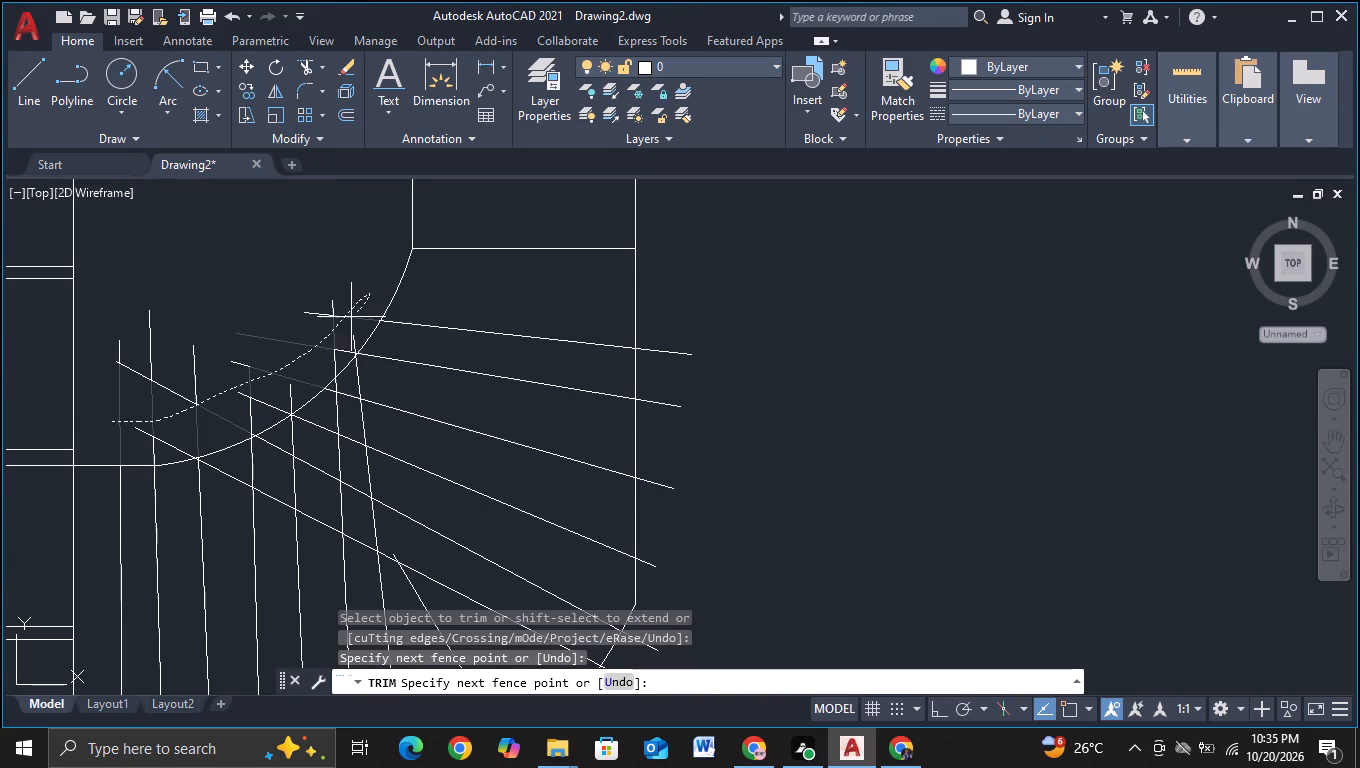
{"action": "left_click_drag", "start_coordinate": [349, 320], "coordinate": [156, 362]}
{"action": "left_click_drag", "start_coordinate": [156, 362], "coordinate": [171, 332]}
Clear the leftover line fragments and remaining overshoots beyond the inner curve with Trim.
{"action": "left_click_drag", "start_coordinate": [99, 366], "coordinate": [179, 343]}
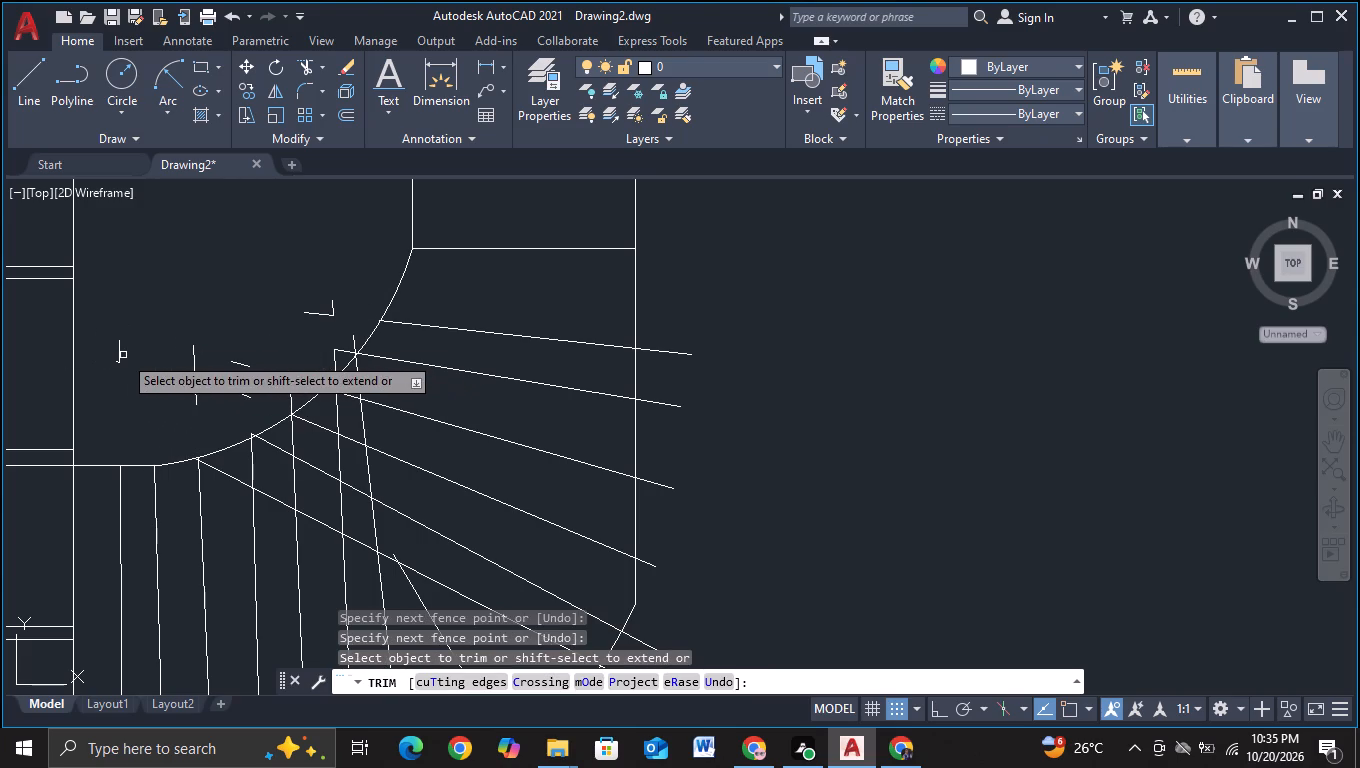
{"action": "left_click", "coordinate": [114, 358]}
{"action": "left_click_drag", "start_coordinate": [253, 369], "coordinate": [288, 333]}
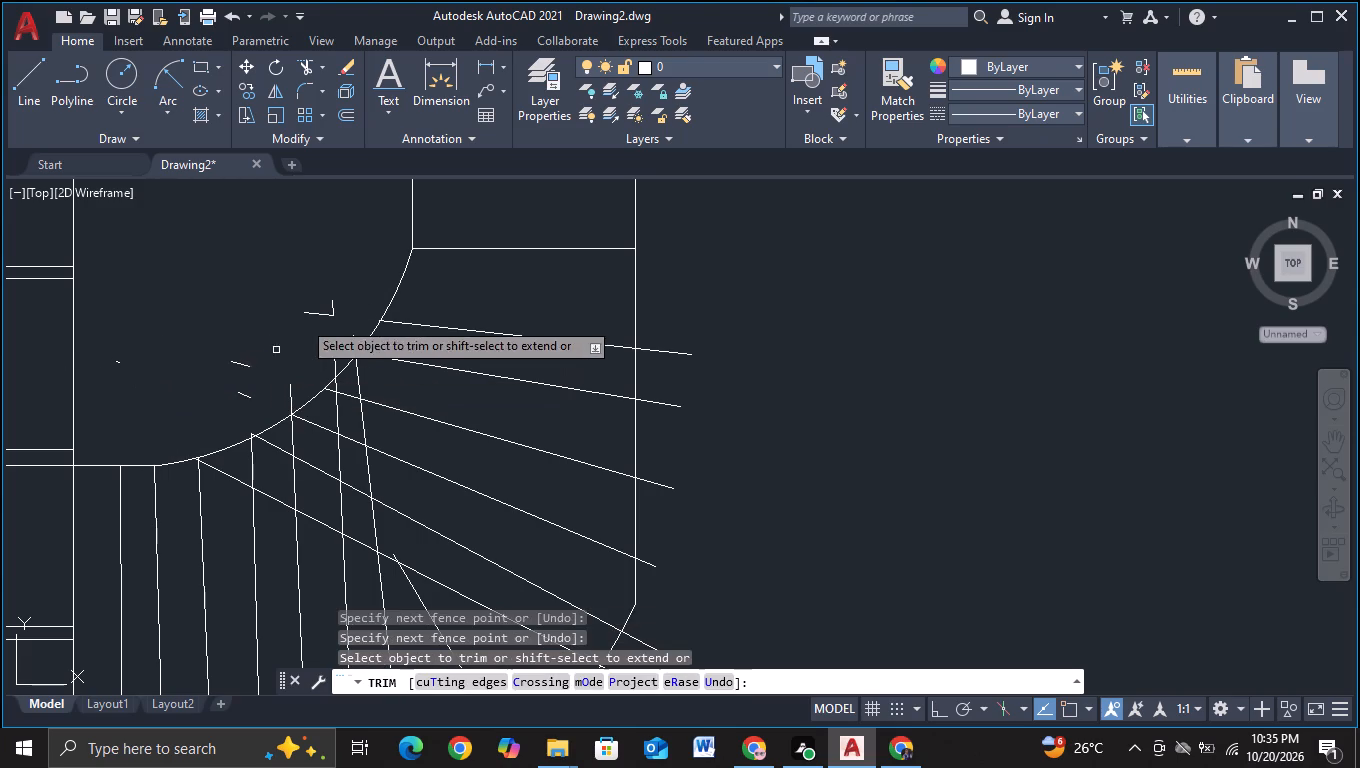
{"action": "left_click_drag", "start_coordinate": [339, 300], "coordinate": [171, 381]}
{"action": "left_click_drag", "start_coordinate": [216, 401], "coordinate": [269, 337]}
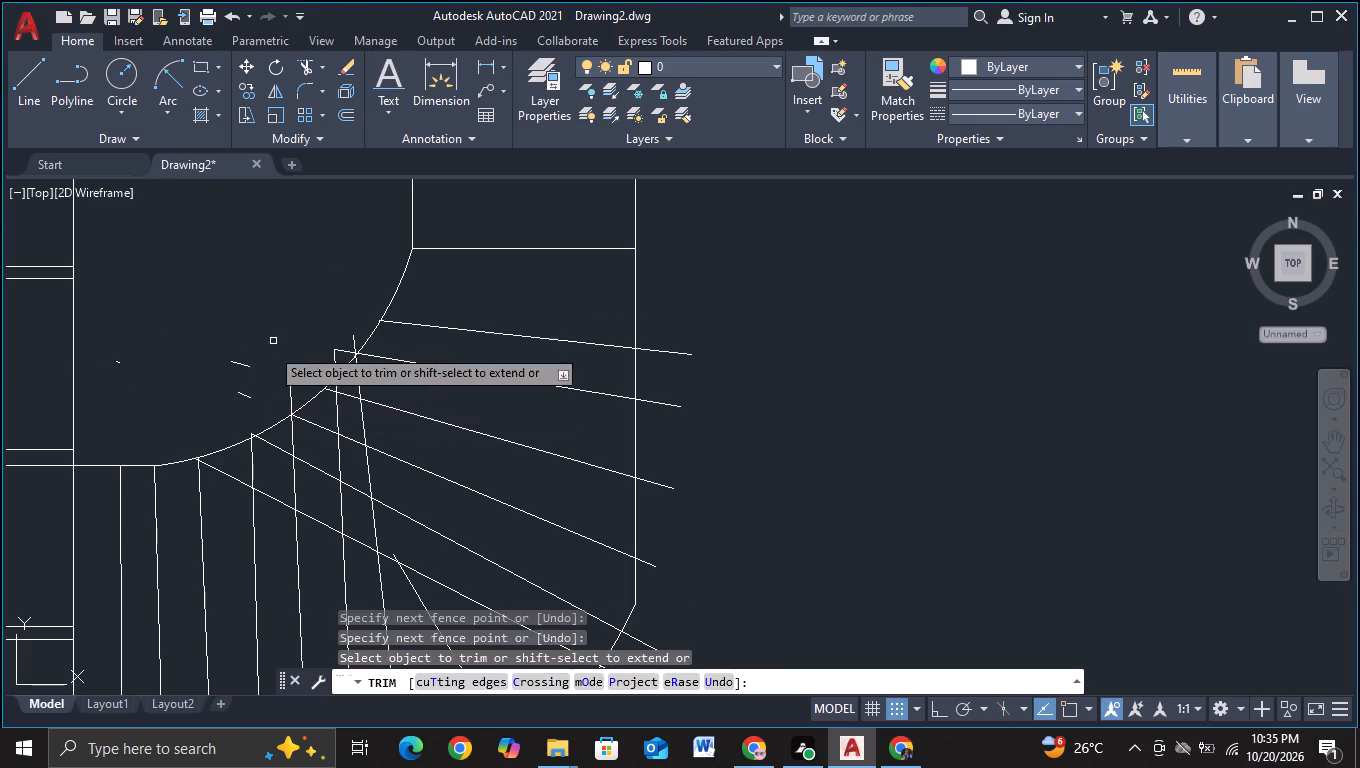
{"action": "left_click_drag", "start_coordinate": [261, 408], "coordinate": [318, 381]}
{"action": "left_click", "coordinate": [338, 356]}
{"action": "left_click", "coordinate": [325, 363]}
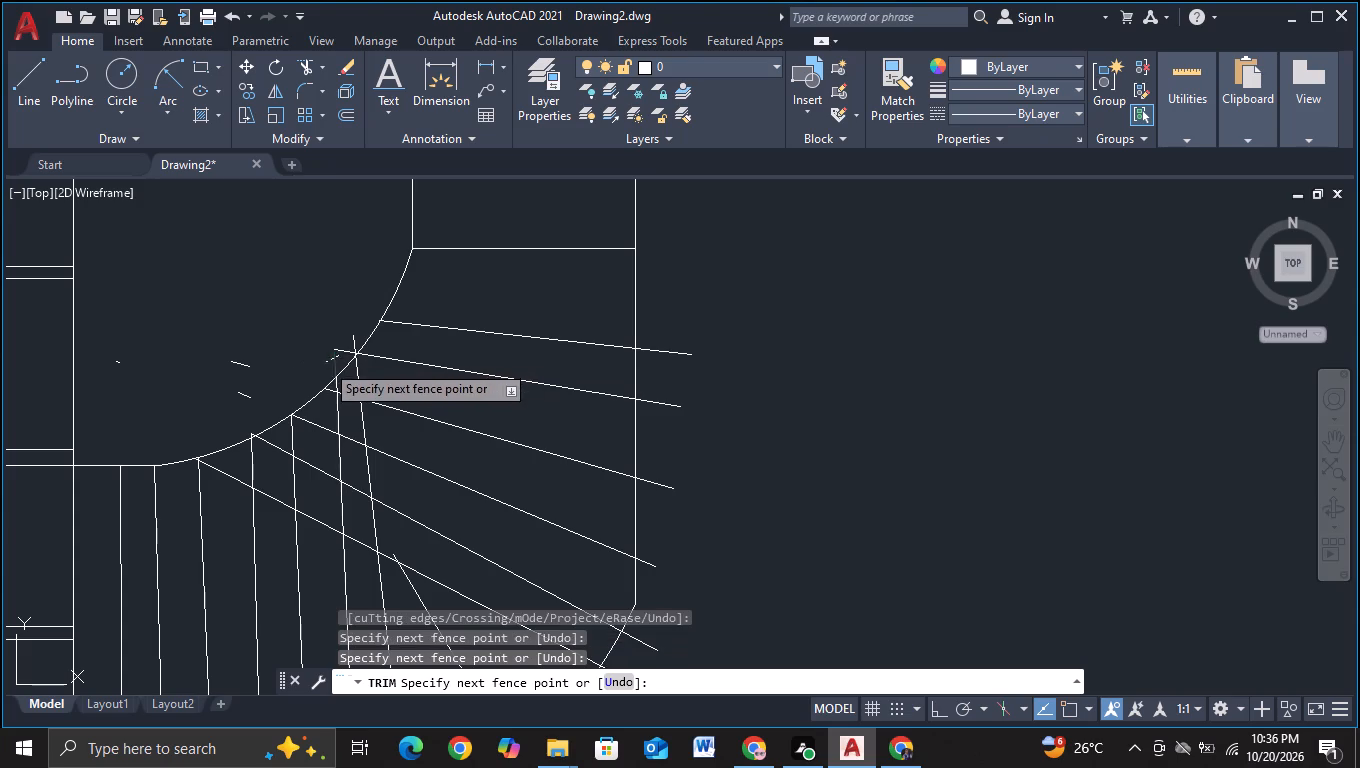
{"action": "left_click_drag", "start_coordinate": [363, 332], "coordinate": [320, 361]}
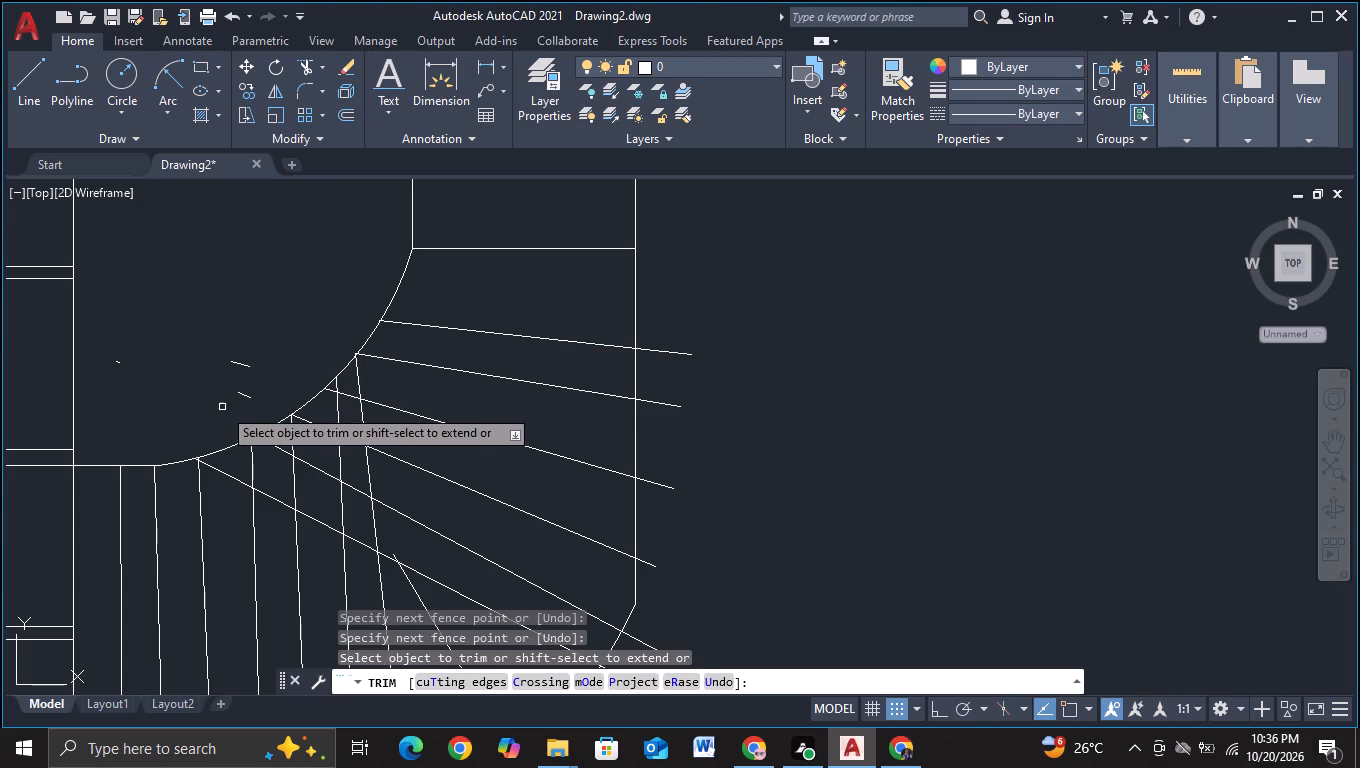
{"action": "left_click", "coordinate": [249, 394]}
{"action": "left_click", "coordinate": [239, 365]}
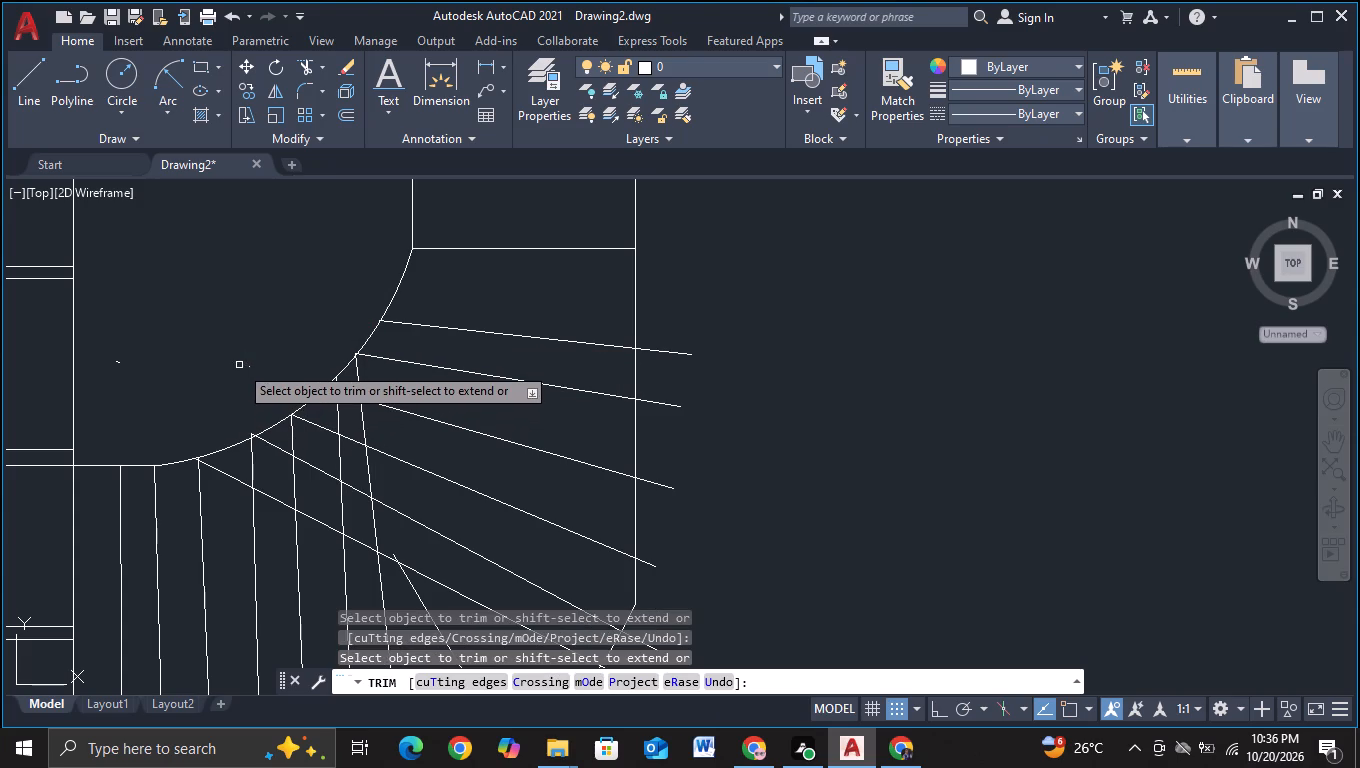
{"action": "left_click", "coordinate": [119, 363]}
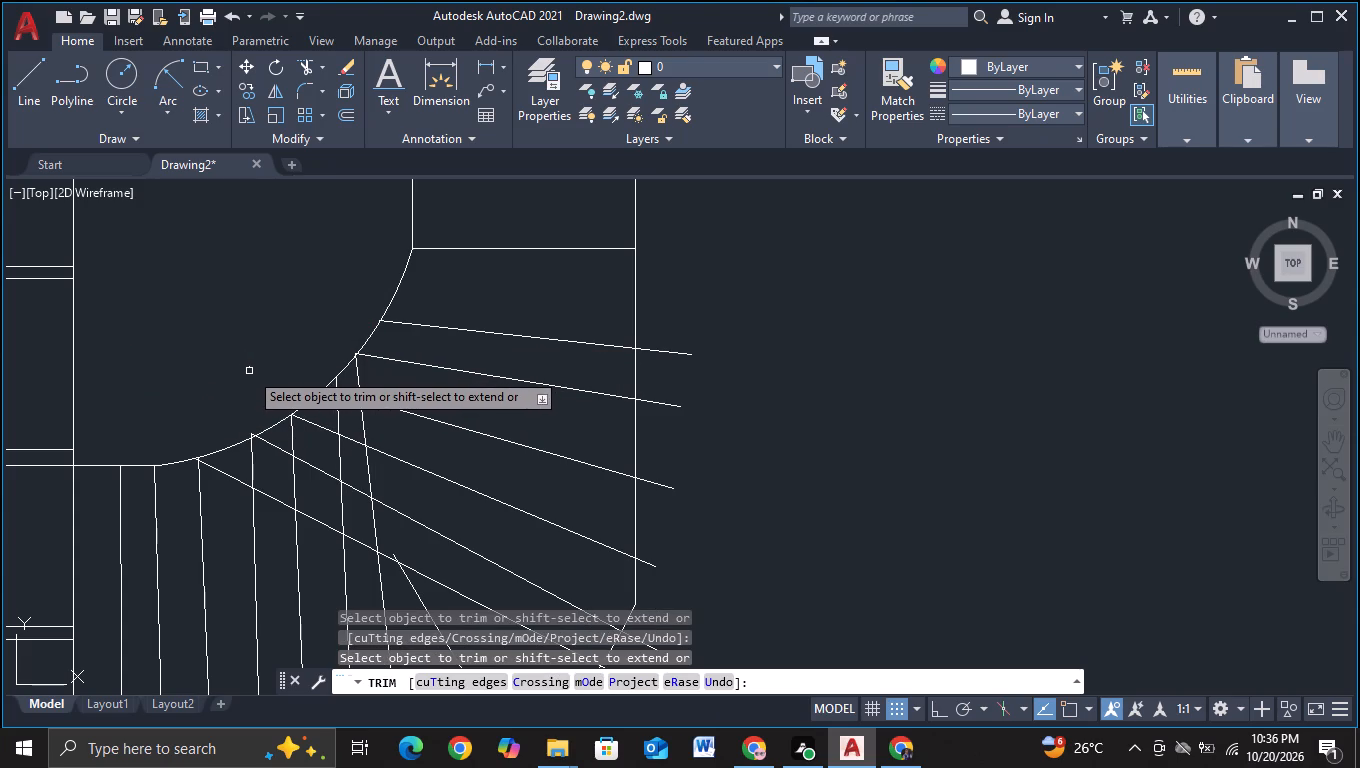
{"action": "left_click", "coordinate": [249, 370]}
Trim the near-vertical lines where they pass between the two lowest long slanted lines of the elbow.
{"action": "scroll", "coordinate": [246, 390], "scroll_direction": "down", "scroll_amount": 2}
{"action": "scroll", "coordinate": [281, 459], "scroll_direction": "up", "scroll_amount": 2}
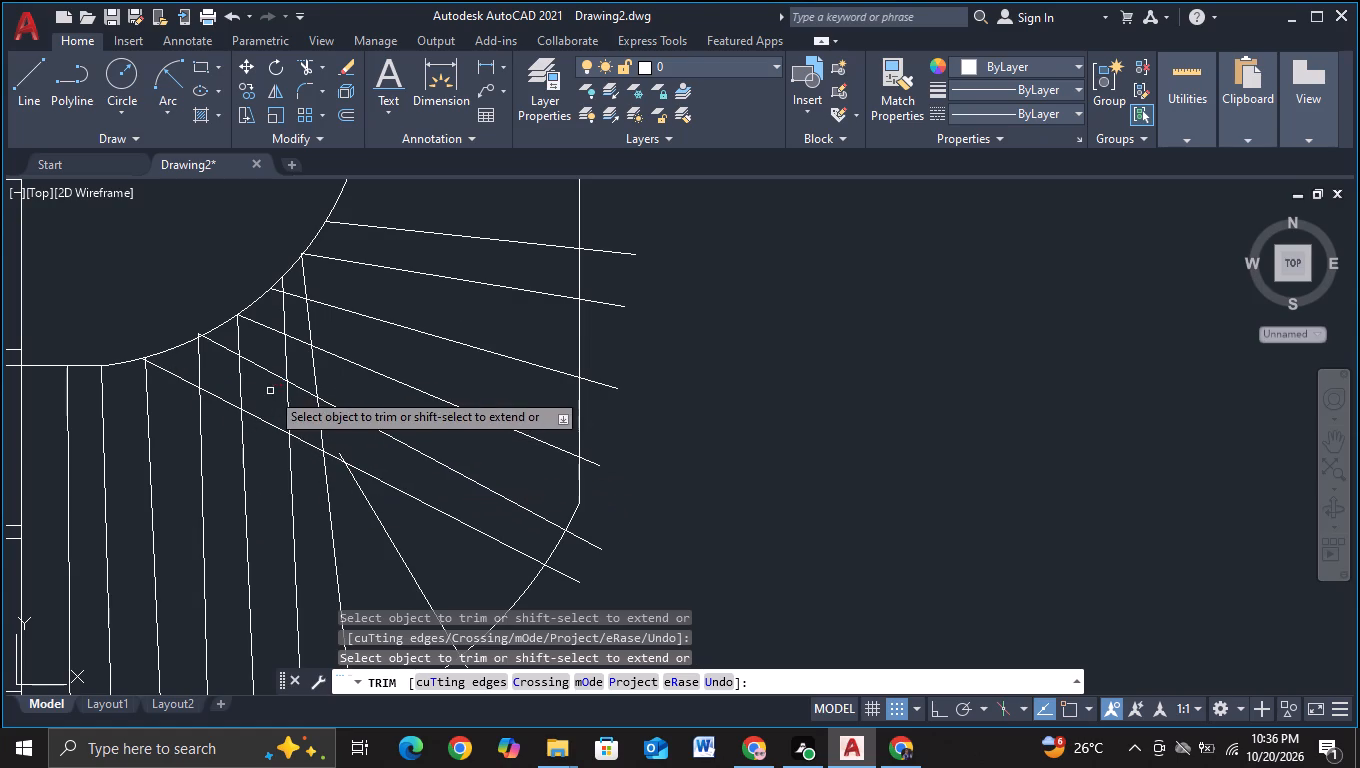
{"action": "left_click_drag", "start_coordinate": [194, 364], "coordinate": [292, 412]}
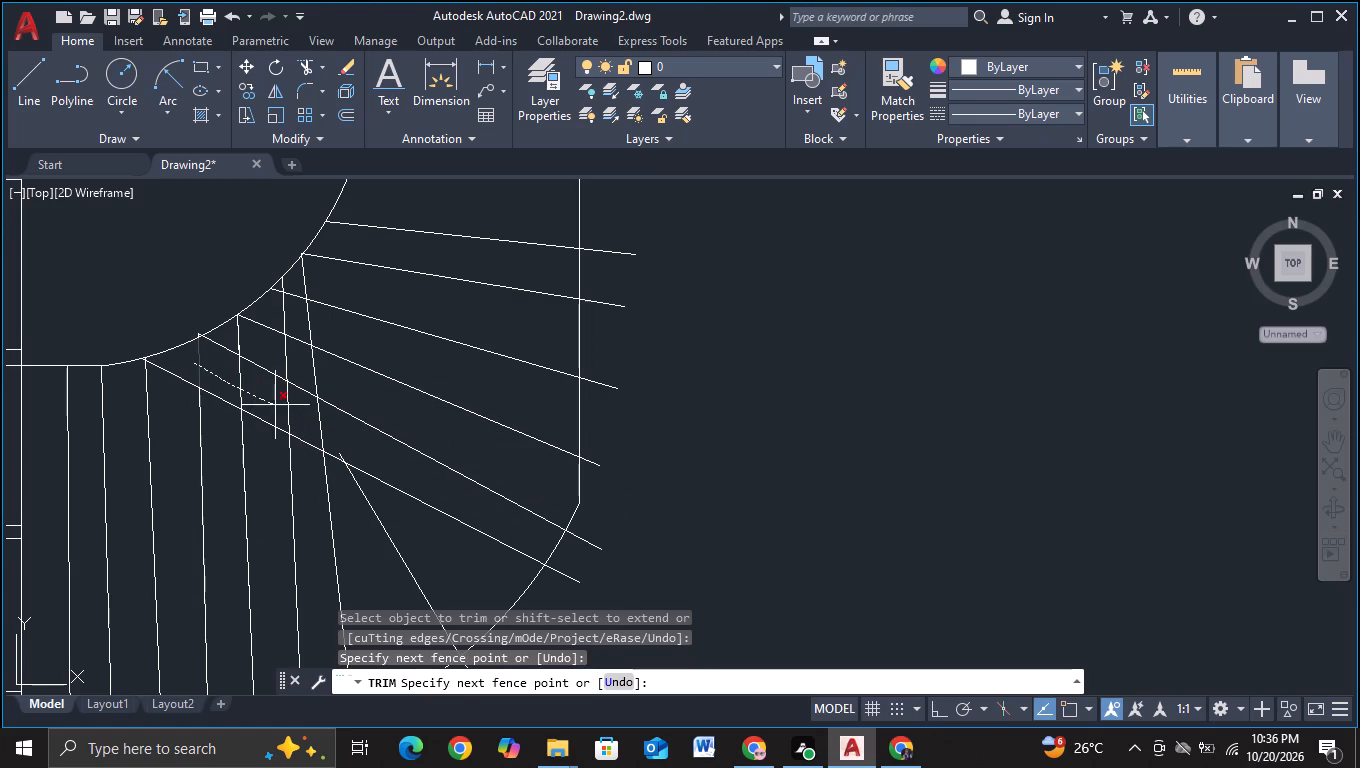
{"action": "left_click_drag", "start_coordinate": [292, 412], "coordinate": [347, 434]}
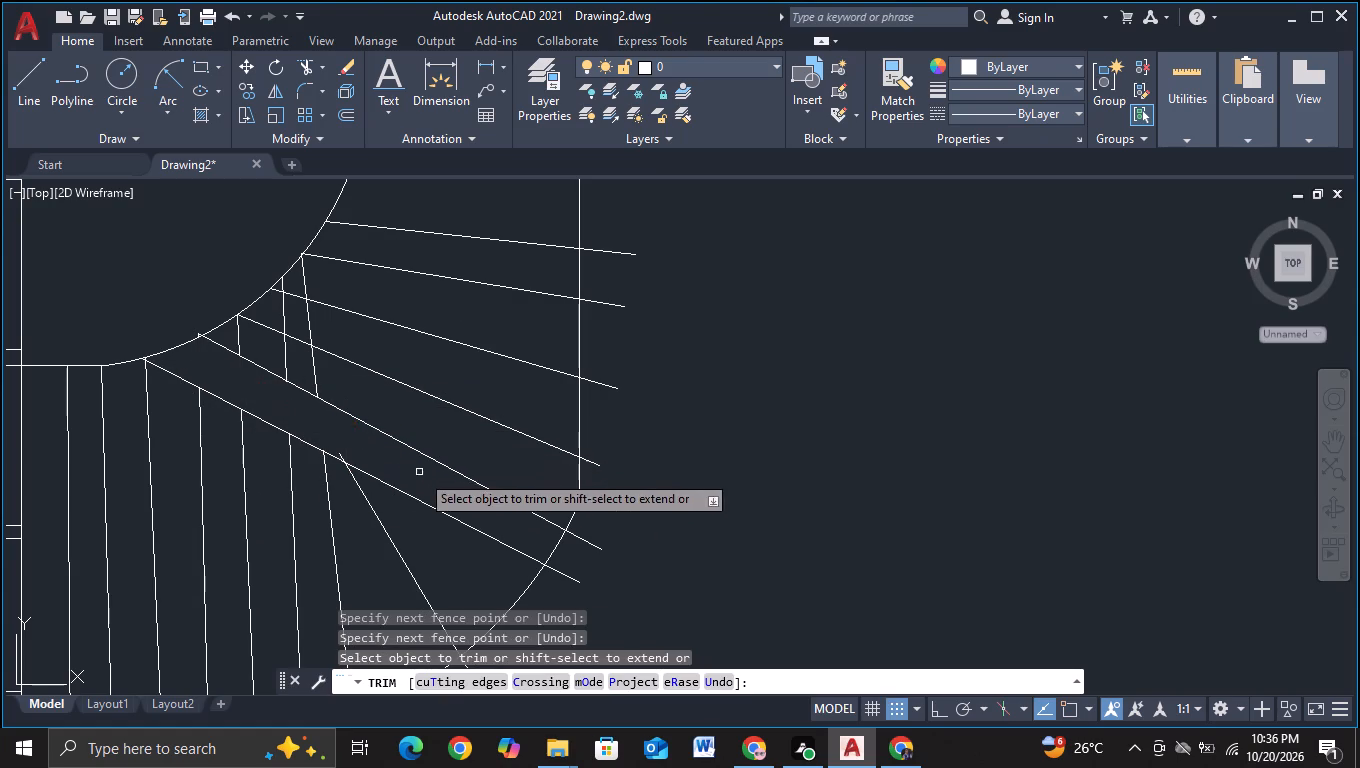
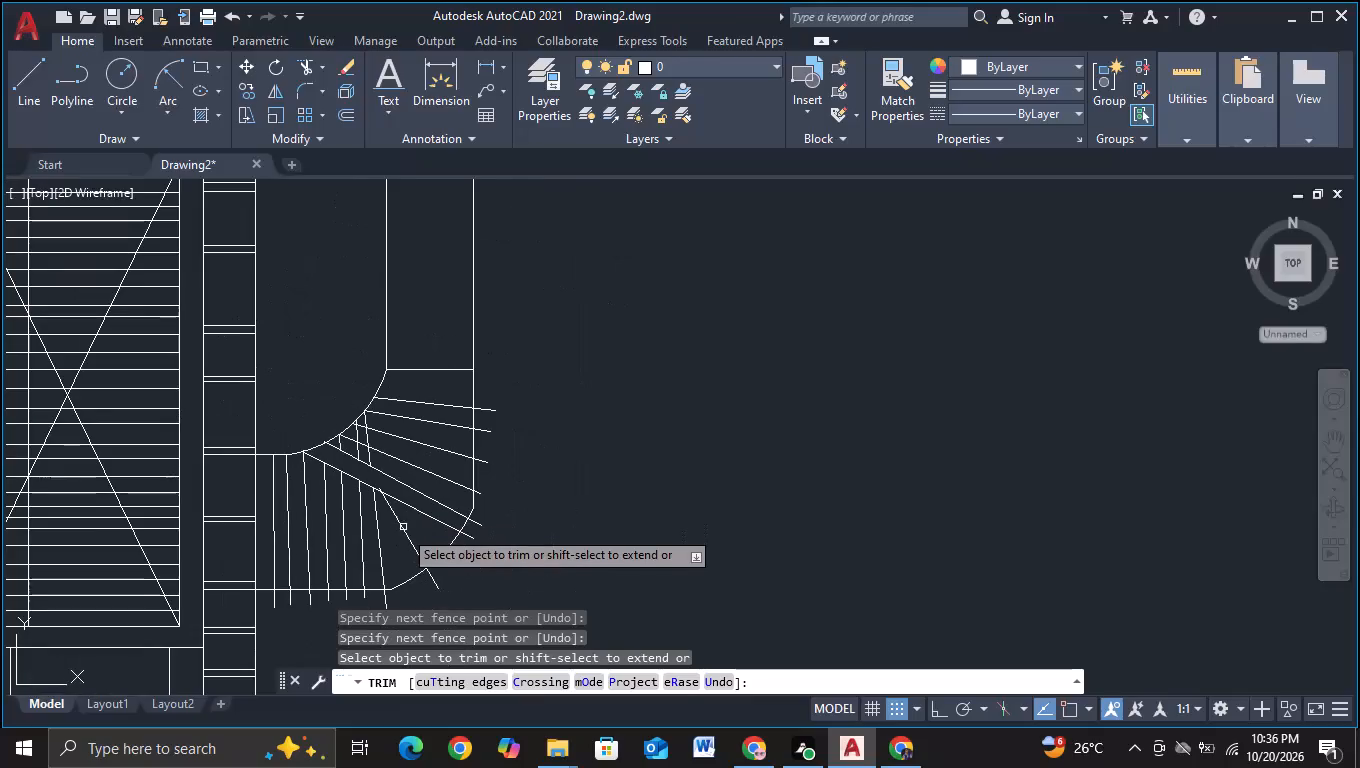
Trim the remaining near-vertical line fragments between the long slanted lines near the elbow's inner curve.
{"action": "scroll", "coordinate": [369, 459], "scroll_direction": "up", "scroll_amount": 1}
{"action": "left_click", "coordinate": [383, 462]}
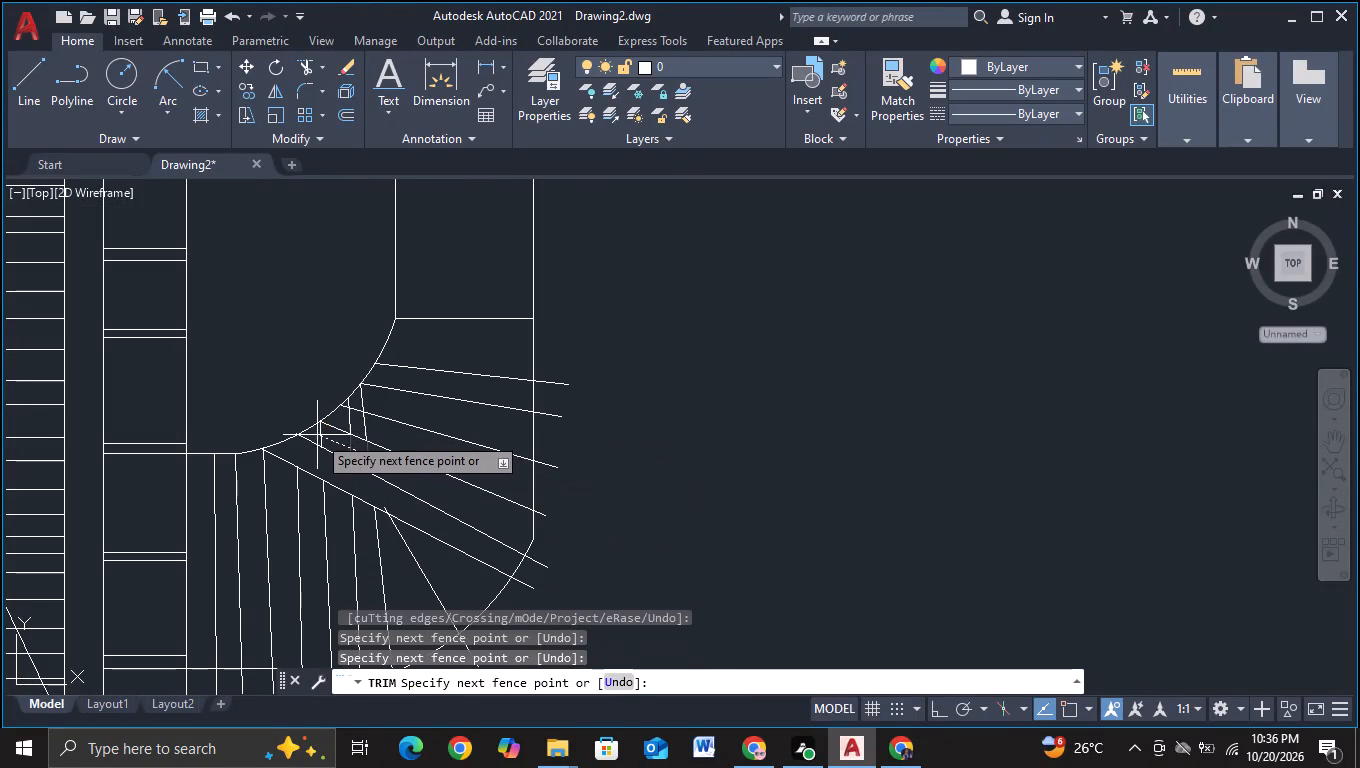
{"action": "left_click", "coordinate": [317, 435]}
{"action": "left_click", "coordinate": [375, 433]}
{"action": "left_click", "coordinate": [344, 421]}
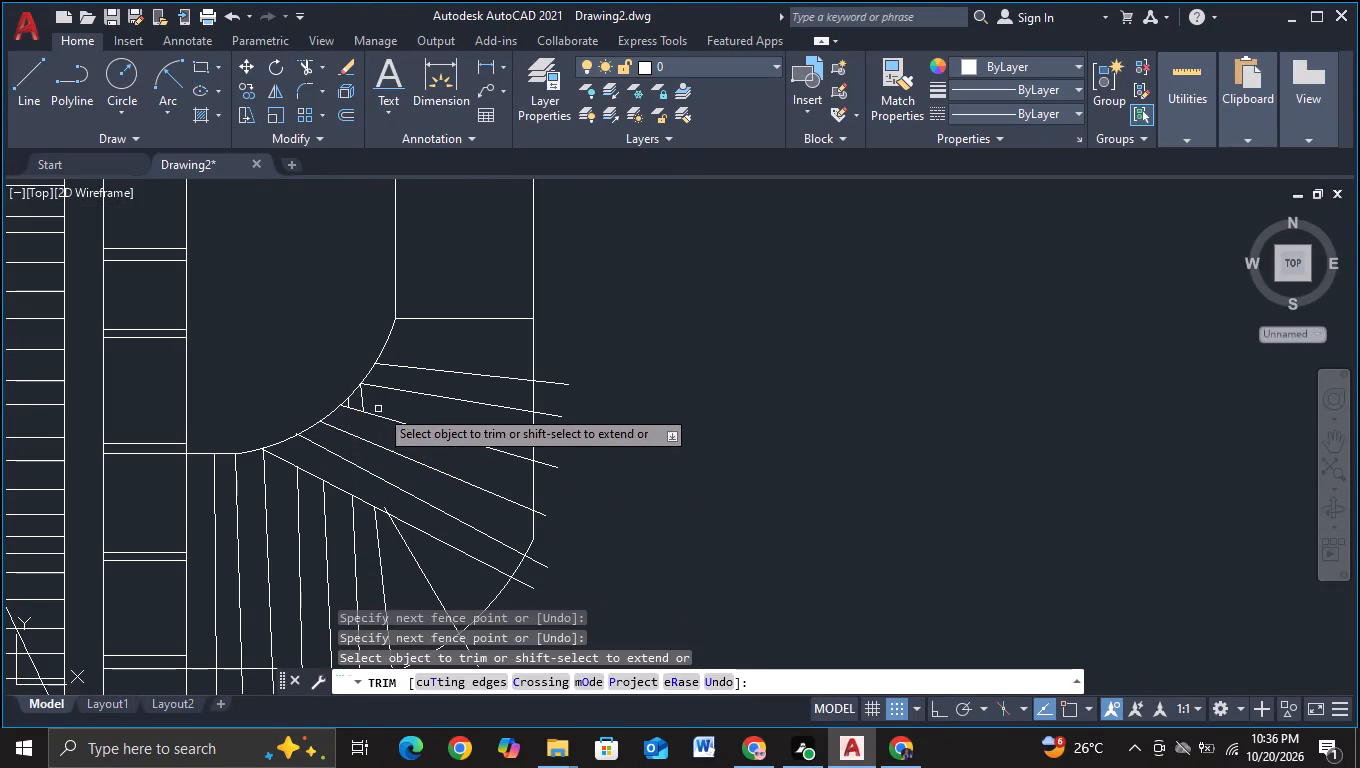
{"action": "left_click_drag", "start_coordinate": [379, 405], "coordinate": [357, 403]}
{"action": "scroll", "coordinate": [360, 399], "scroll_direction": "up", "scroll_amount": 3}
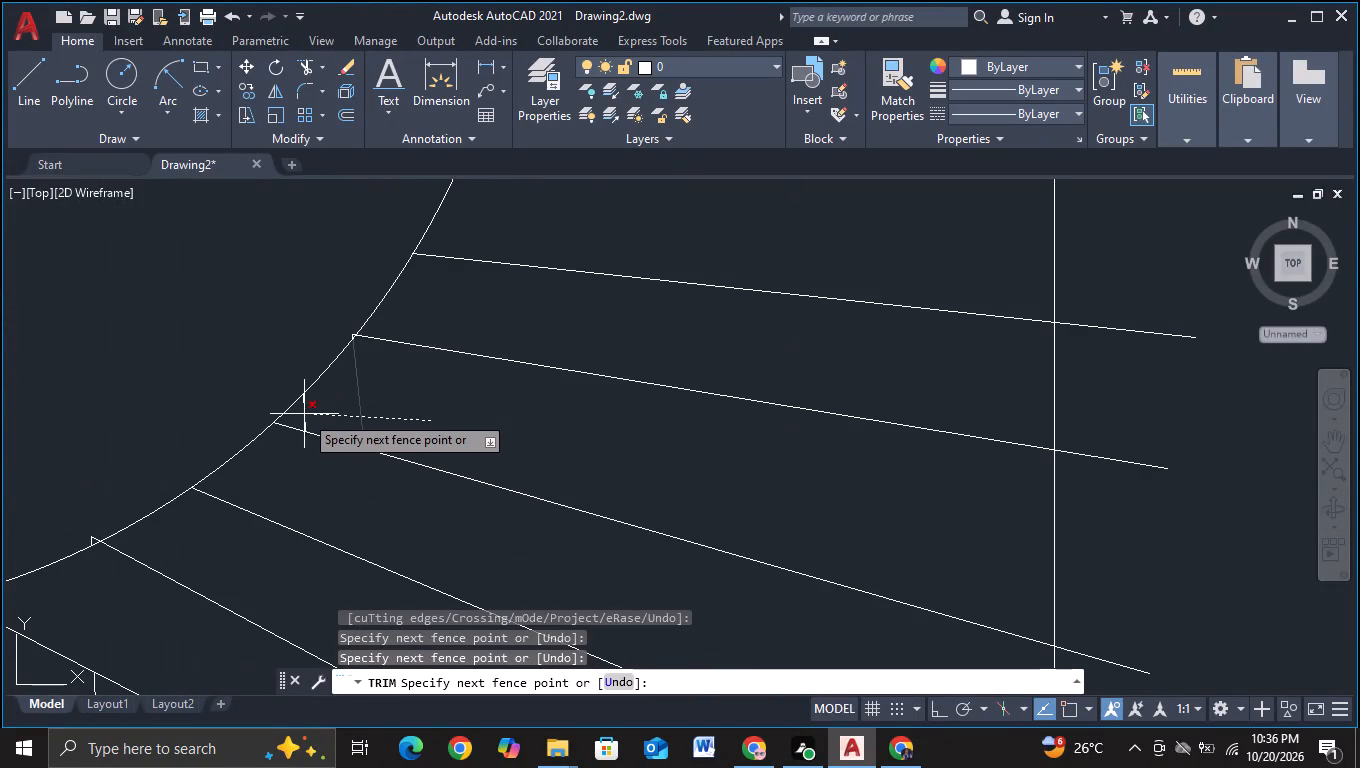
{"action": "left_click", "coordinate": [302, 414]}
Trim the slanted joint-line ends that overshoot the duct's outer vertical edge and the upper part of the elbow's outer curve.
{"action": "scroll", "coordinate": [362, 409], "scroll_direction": "down", "scroll_amount": 2}
{"action": "scroll", "coordinate": [716, 438], "scroll_direction": "down", "scroll_amount": 2}
{"action": "middle_click_drag", "start_coordinate": [728, 469], "coordinate": [728, 462]}
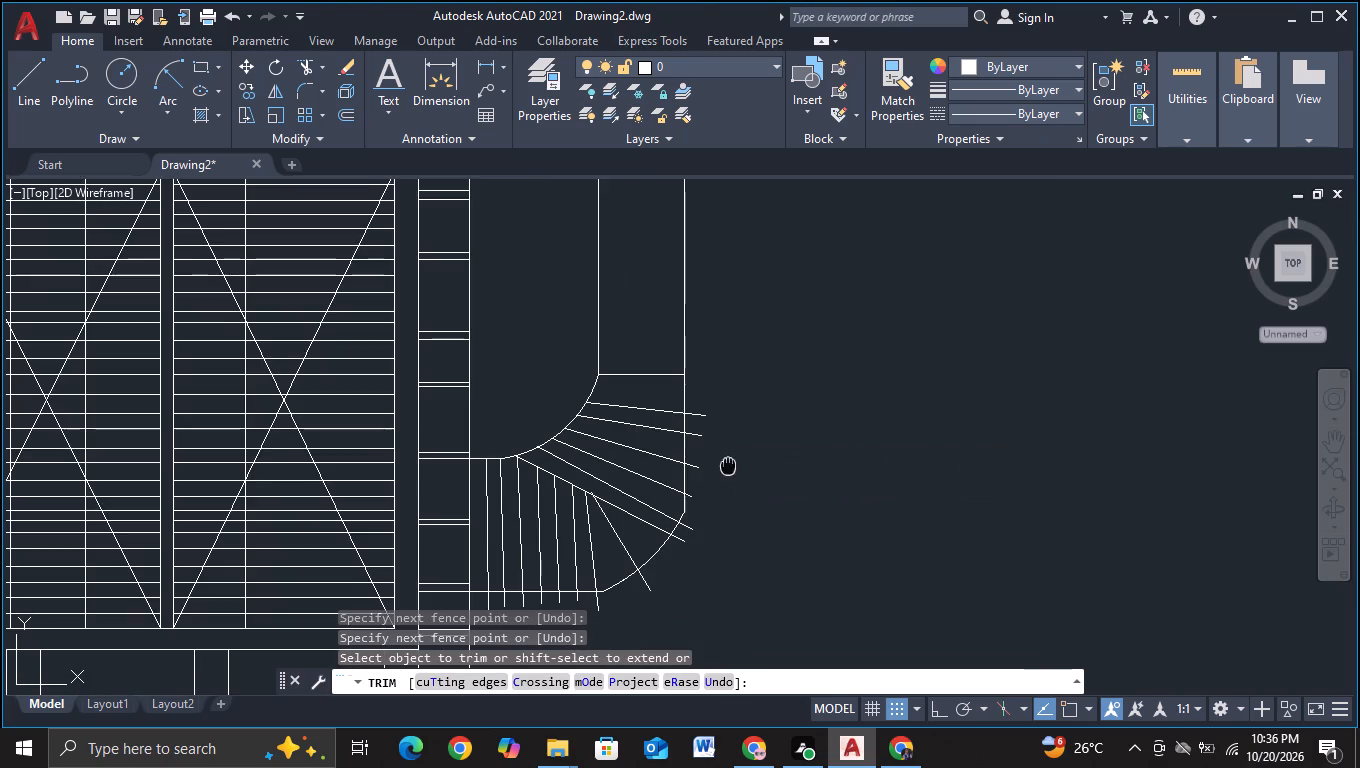
{"action": "middle_click_drag", "start_coordinate": [728, 462], "coordinate": [683, 375]}
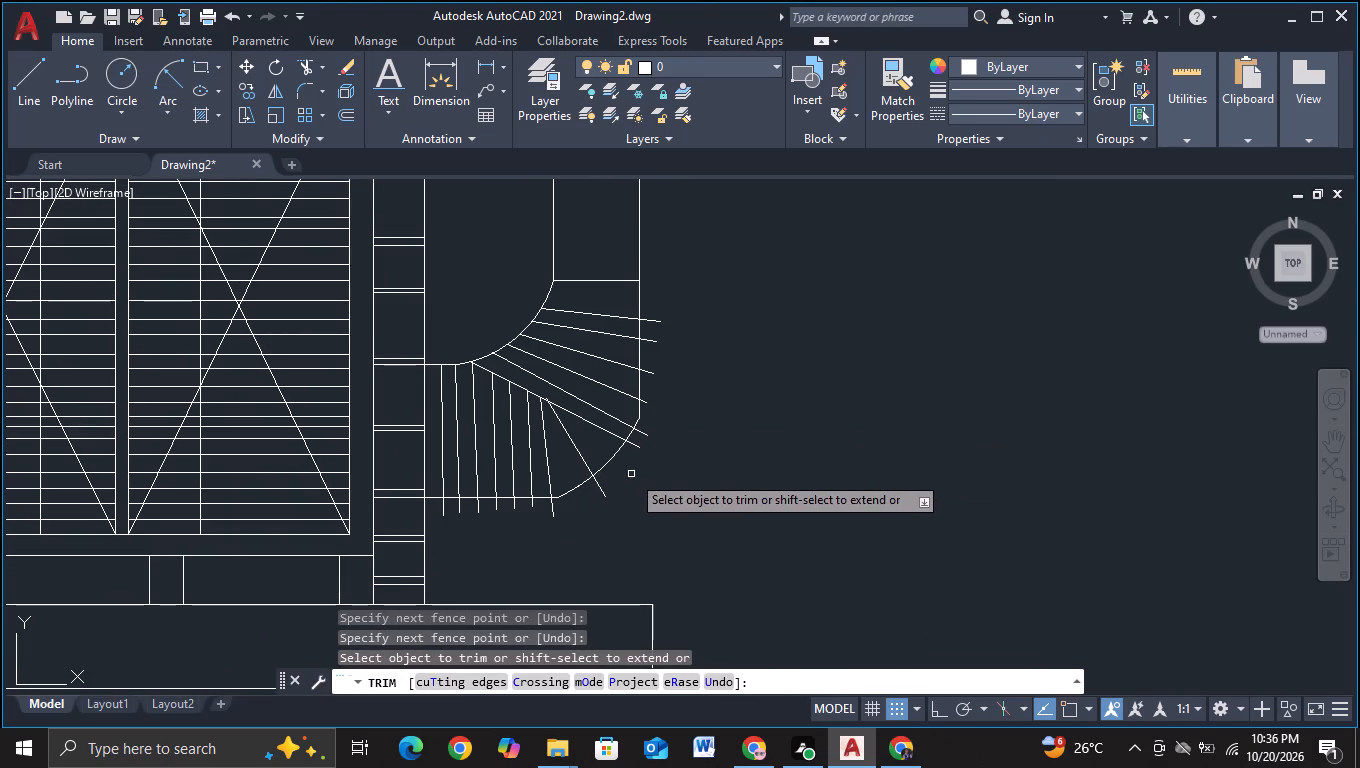
{"action": "scroll", "coordinate": [667, 427], "scroll_direction": "up", "scroll_amount": 2}
{"action": "scroll", "coordinate": [663, 257], "scroll_direction": "down", "scroll_amount": 1}
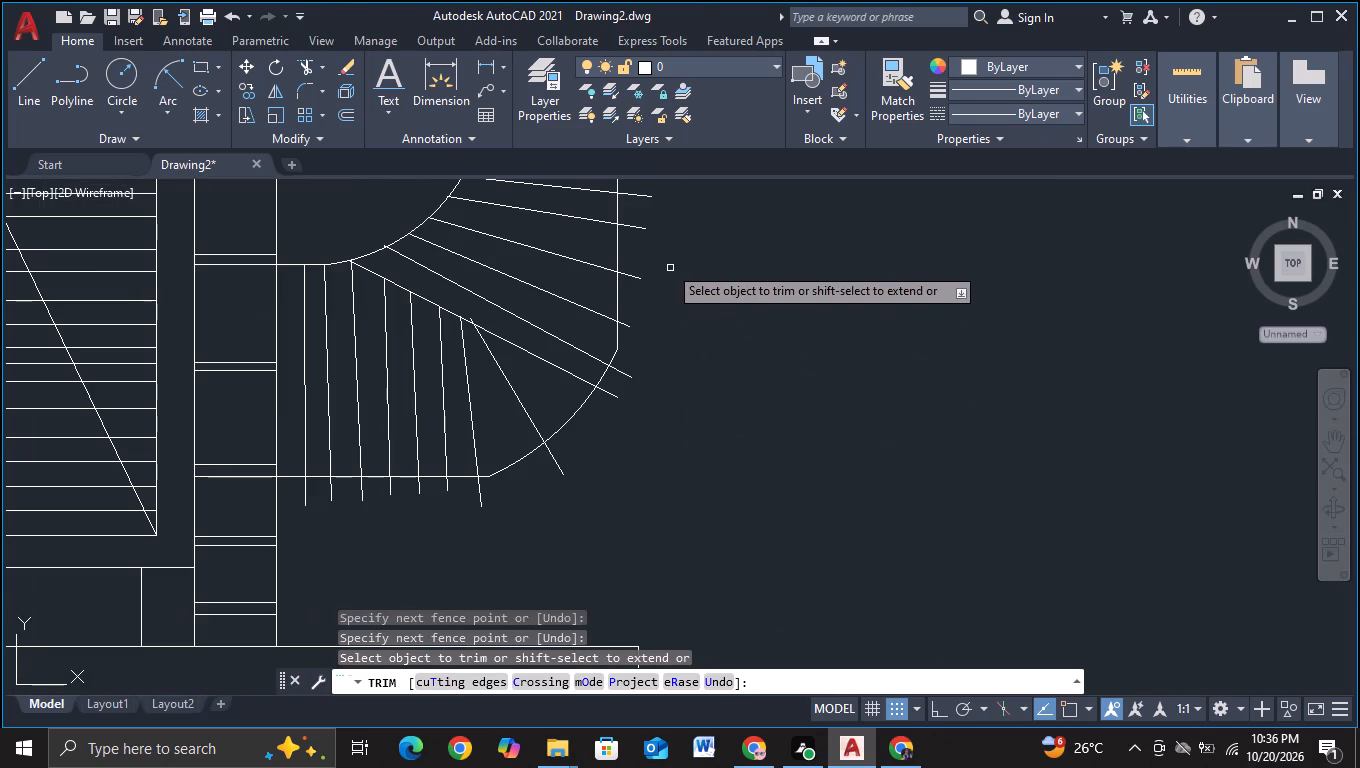
{"action": "left_click_drag", "start_coordinate": [639, 193], "coordinate": [634, 229]}
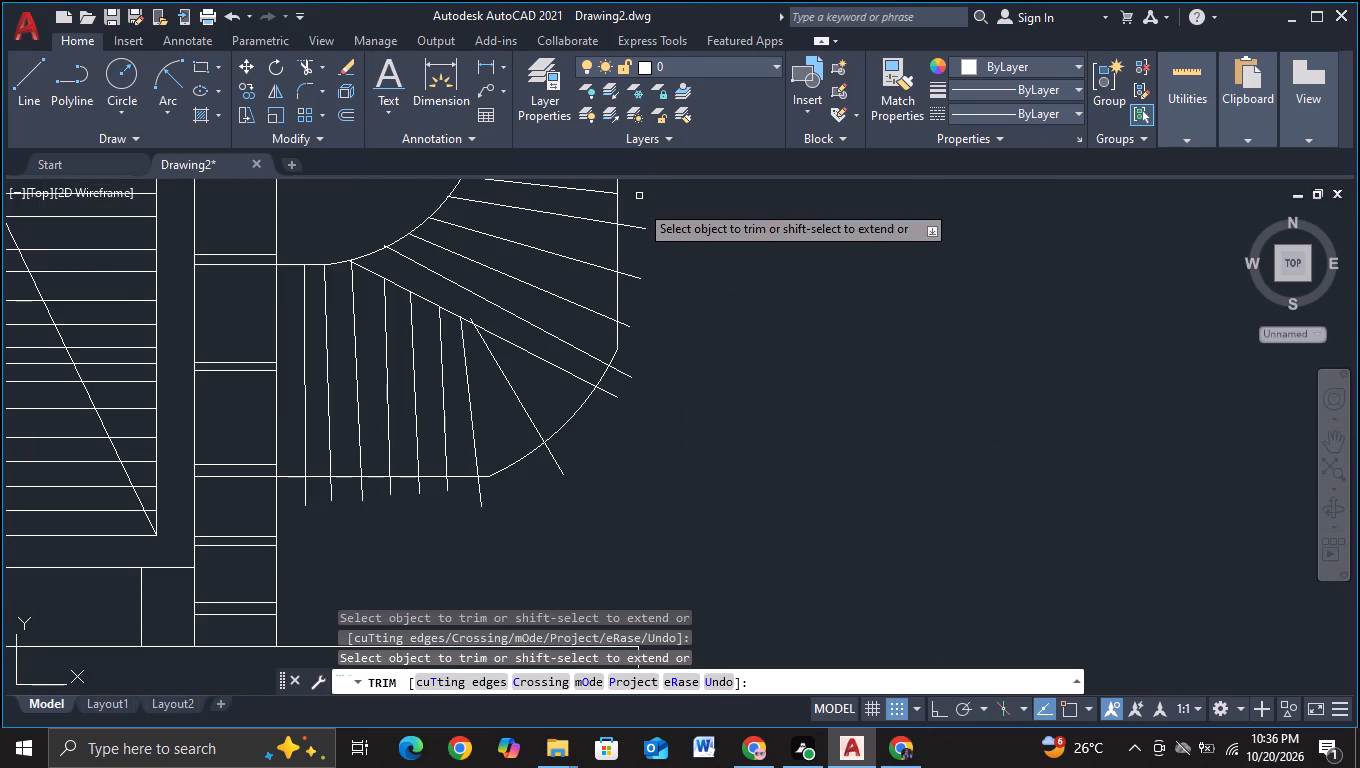
{"action": "left_click_drag", "start_coordinate": [634, 229], "coordinate": [623, 269]}
{"action": "left_click", "coordinate": [629, 212]}
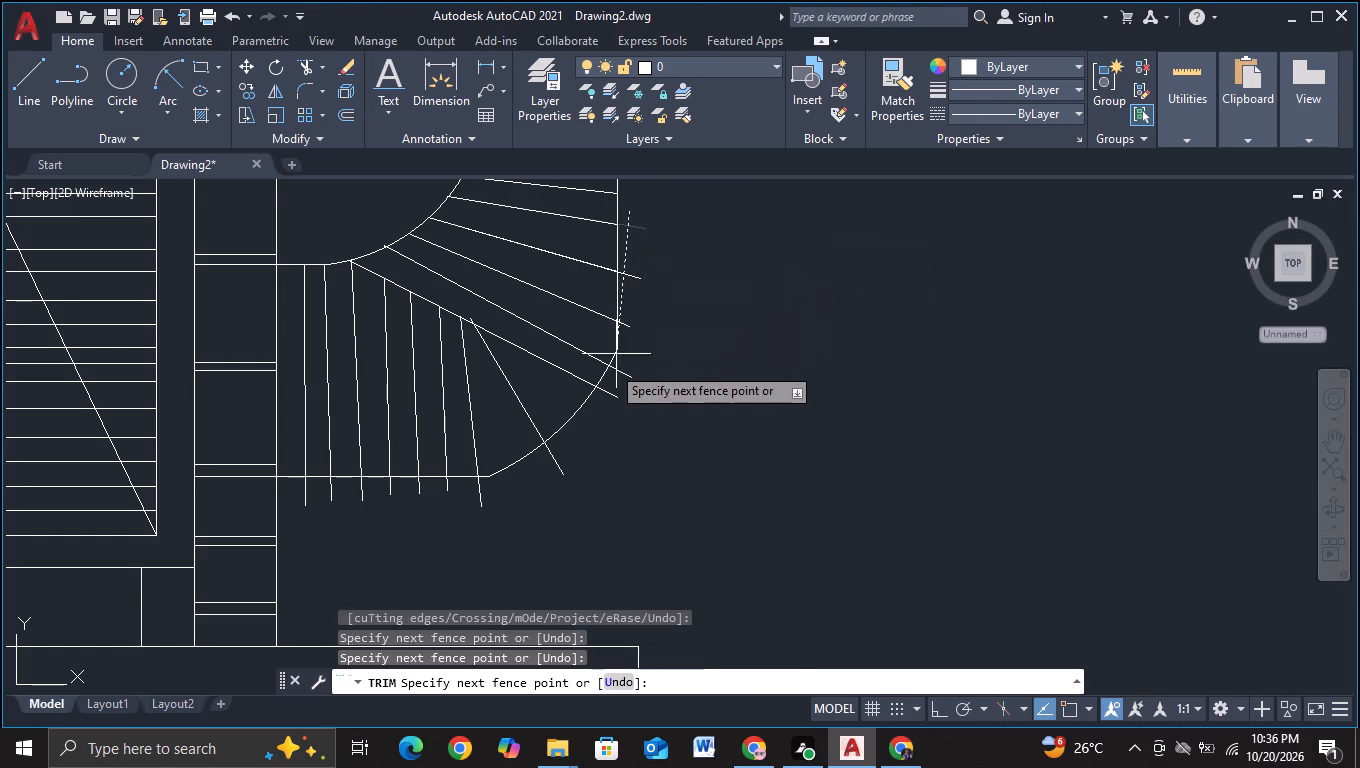
{"action": "left_click", "coordinate": [627, 379]}
{"action": "left_click_drag", "start_coordinate": [598, 421], "coordinate": [627, 377]}
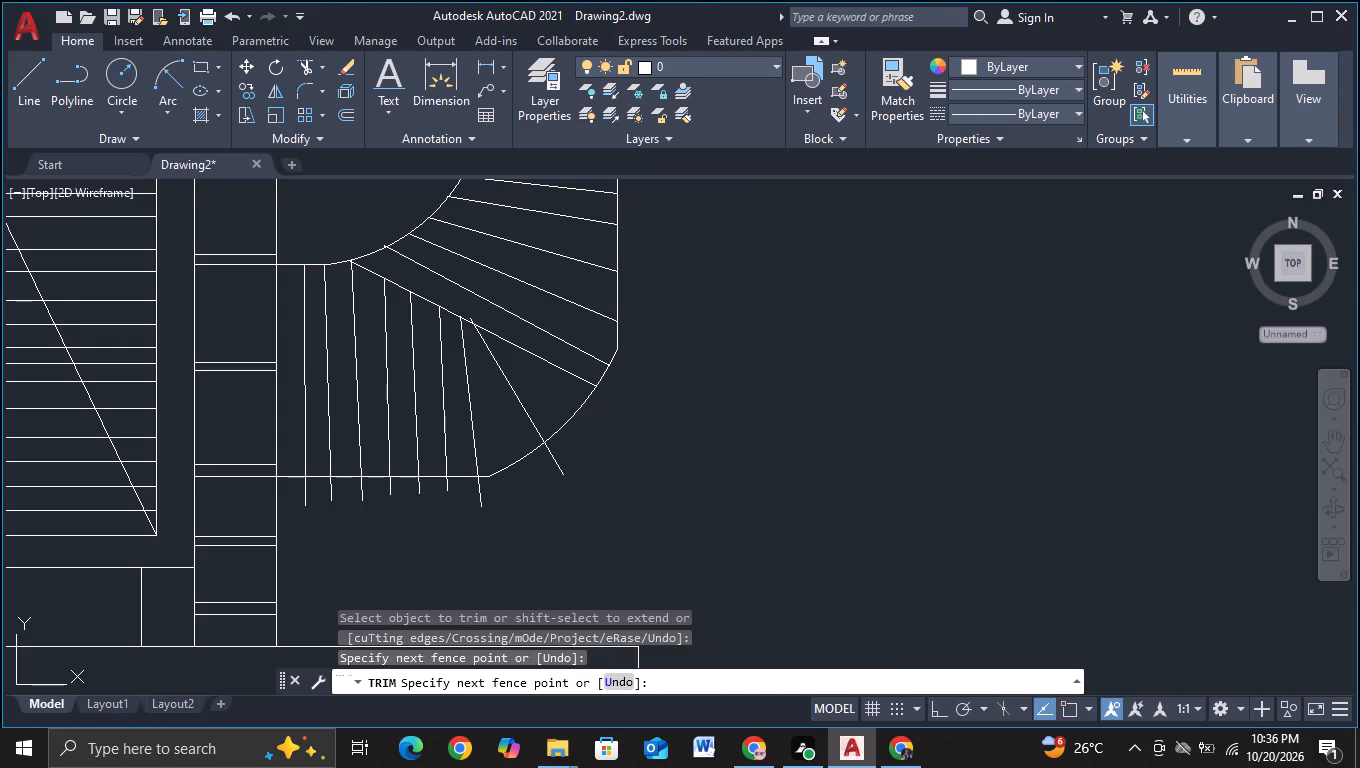
Trim the joint-line ends that overshoot the lower part of the outer curve and the duct's bottom edge.
{"action": "left_click_drag", "start_coordinate": [512, 492], "coordinate": [586, 438]}
{"action": "left_click_drag", "start_coordinate": [440, 500], "coordinate": [533, 488]}
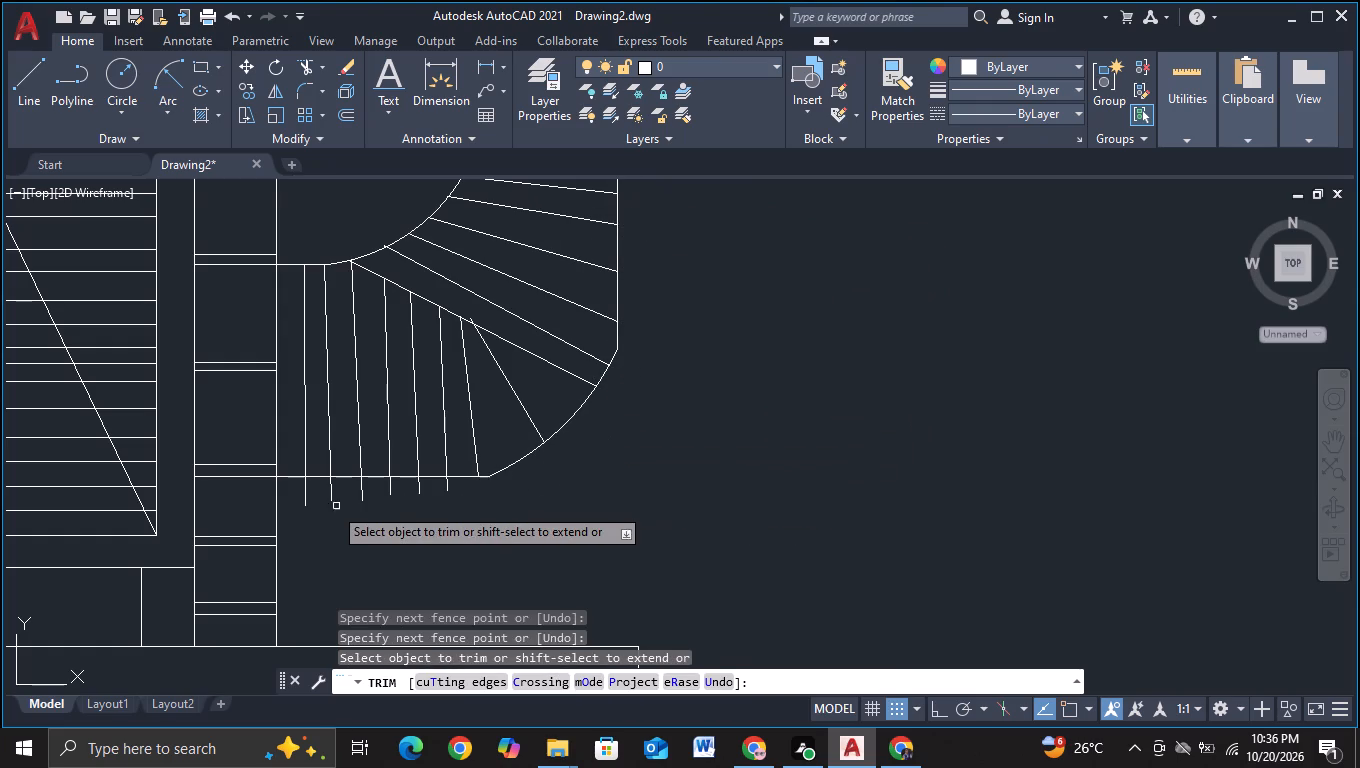
{"action": "left_click", "coordinate": [298, 492]}
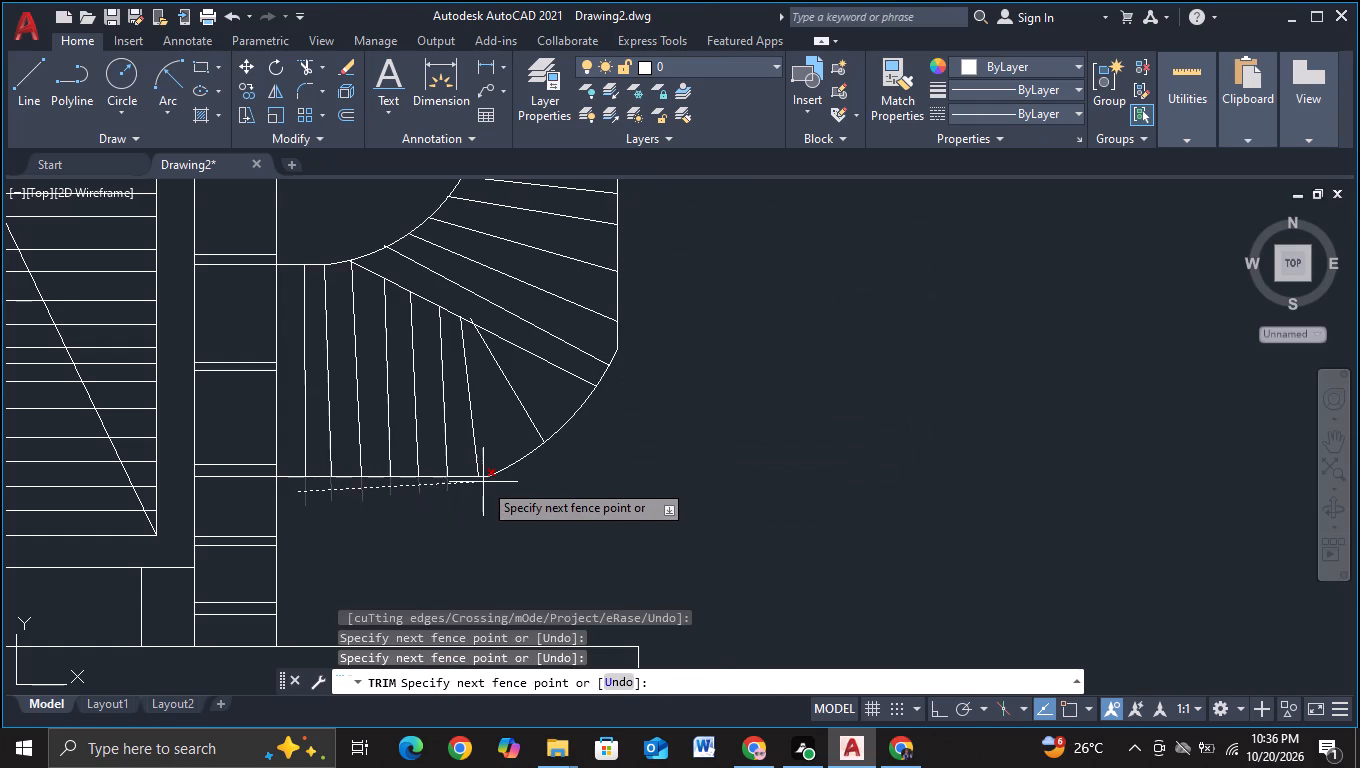
{"action": "left_click", "coordinate": [483, 482]}
Remove the short steep line in the elbow's middle, including its leftover stub at the lowest long slanted line.
{"action": "middle_click_drag", "start_coordinate": [670, 467], "coordinate": [476, 612]}
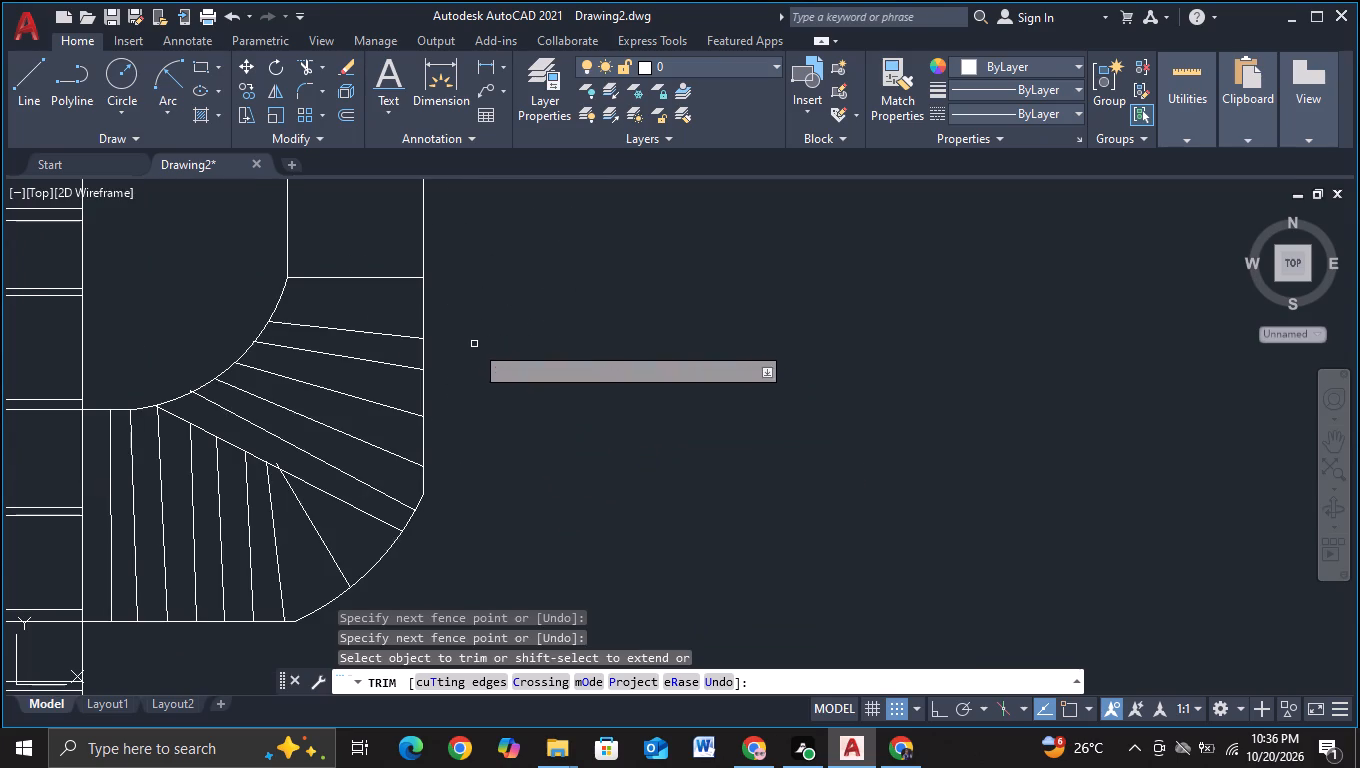
{"action": "scroll", "coordinate": [475, 345], "scroll_direction": "down", "scroll_amount": 1}
{"action": "left_click", "coordinate": [379, 471]}
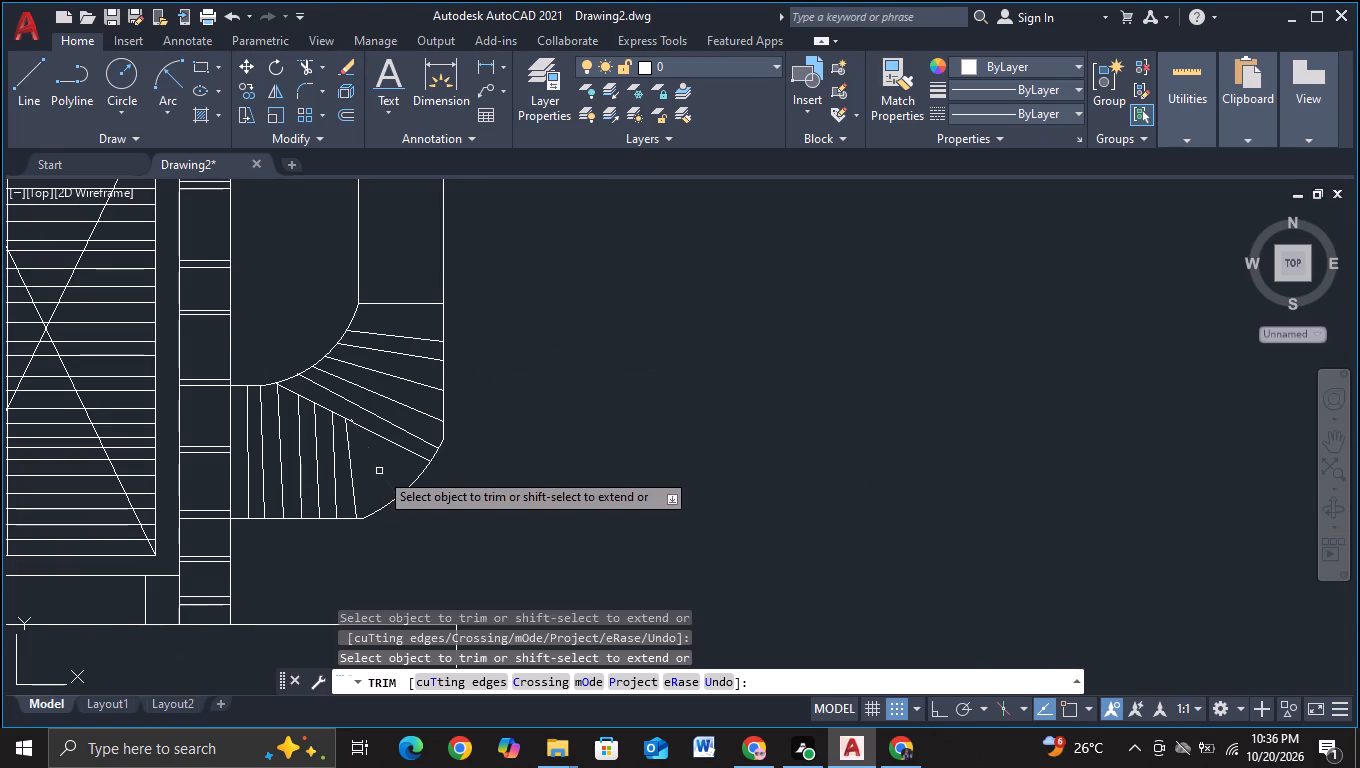
{"action": "scroll", "coordinate": [356, 419], "scroll_direction": "up", "scroll_amount": 1}
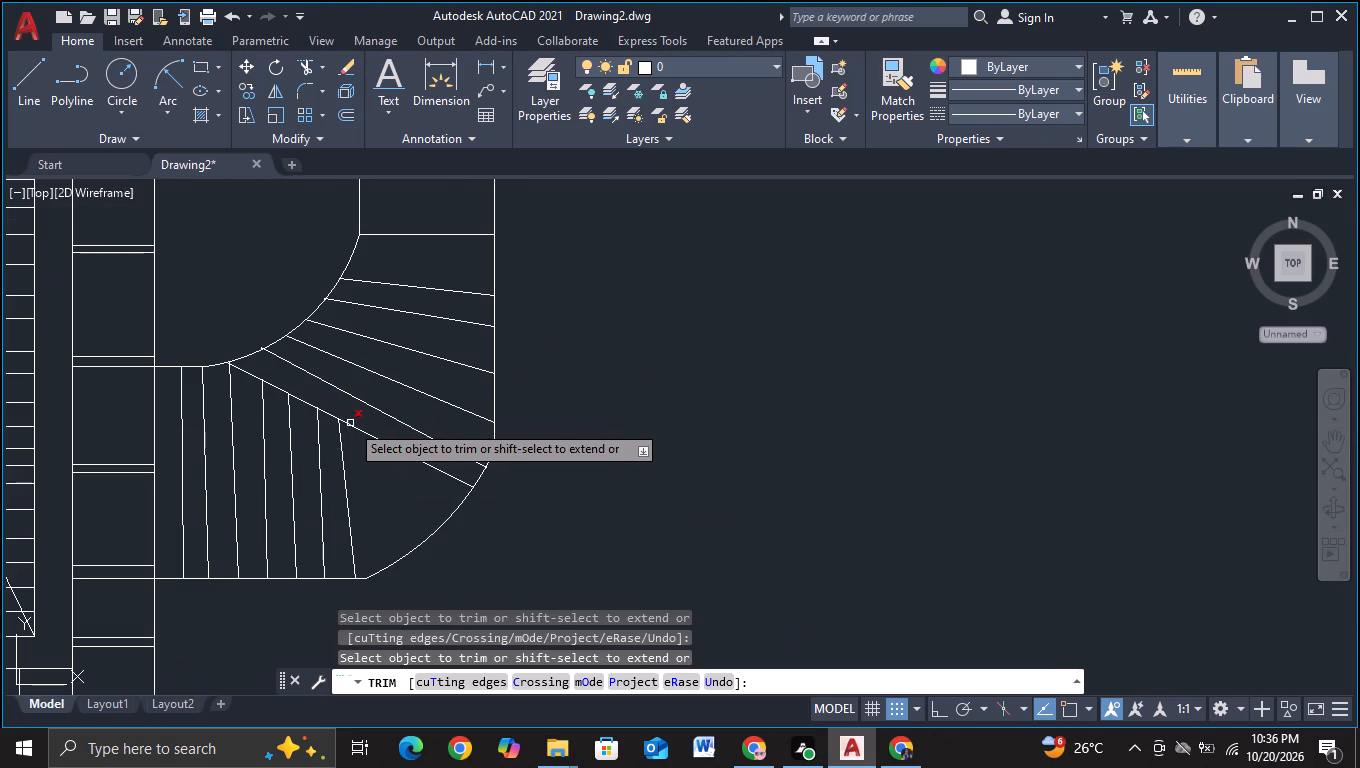
{"action": "left_click", "coordinate": [350, 423]}
Draw three slanted lines from just outside the outer curve, converging on the elbow's middle near the lowest long slanted line.
{"action": "left_click", "coordinate": [14, 99]}
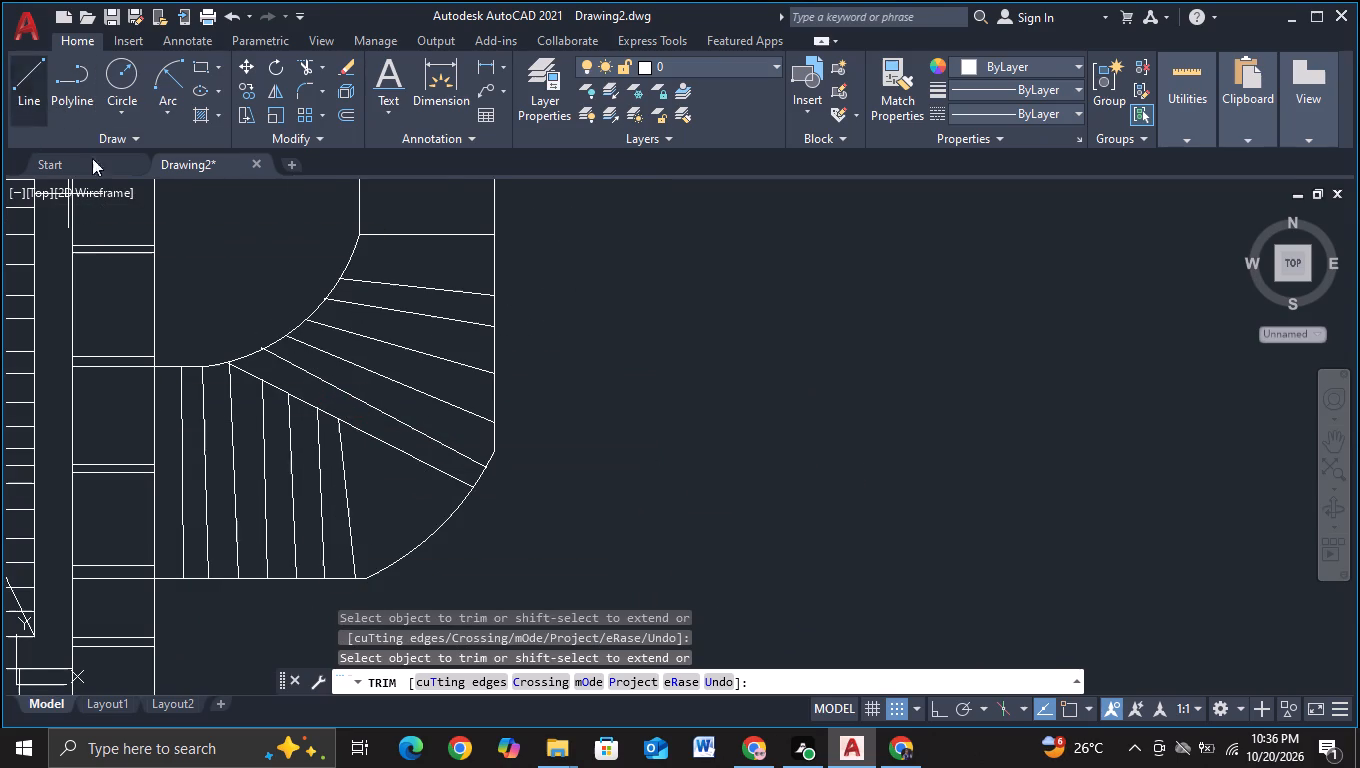
{"action": "left_click", "coordinate": [393, 591]}
{"action": "left_click", "coordinate": [354, 399]}
{"action": "key", "text": "Escape"}
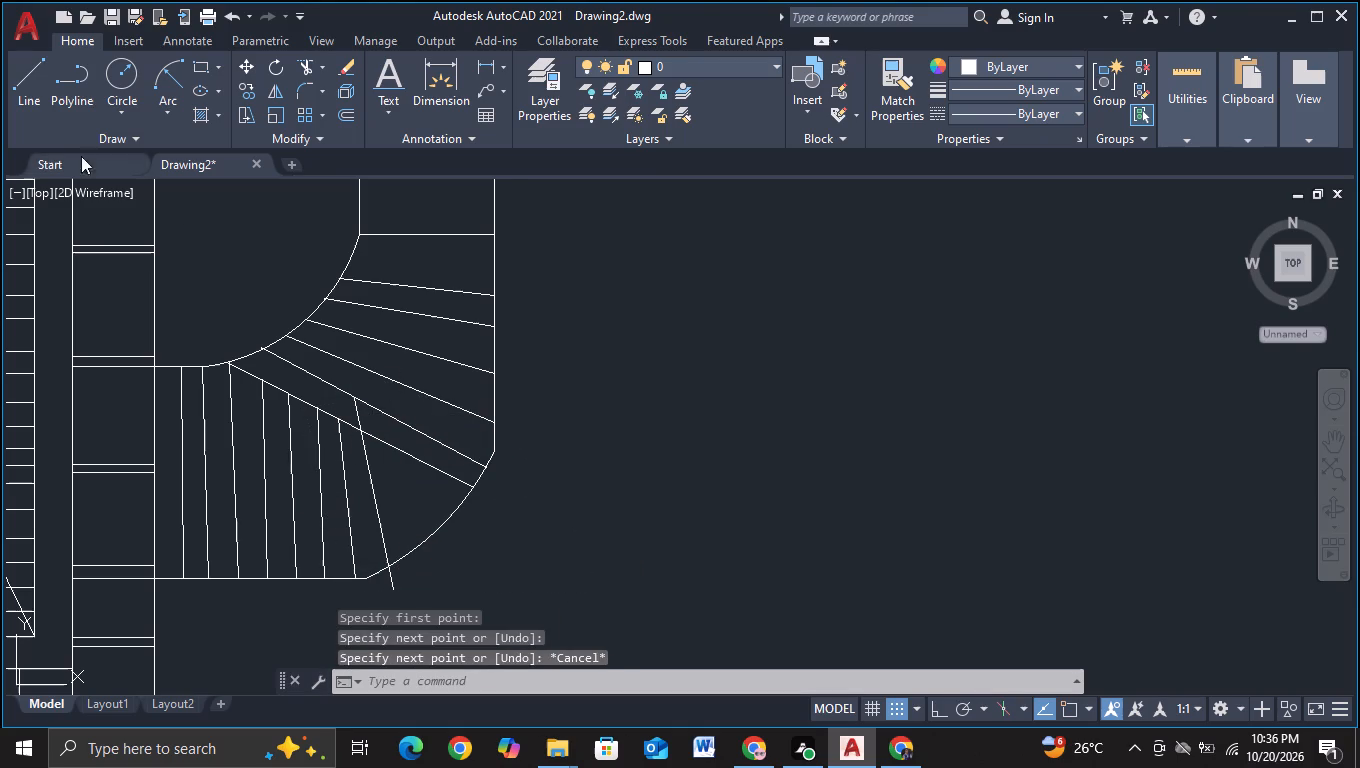
{"action": "left_click", "coordinate": [27, 93]}
{"action": "left_click", "coordinate": [466, 518]}
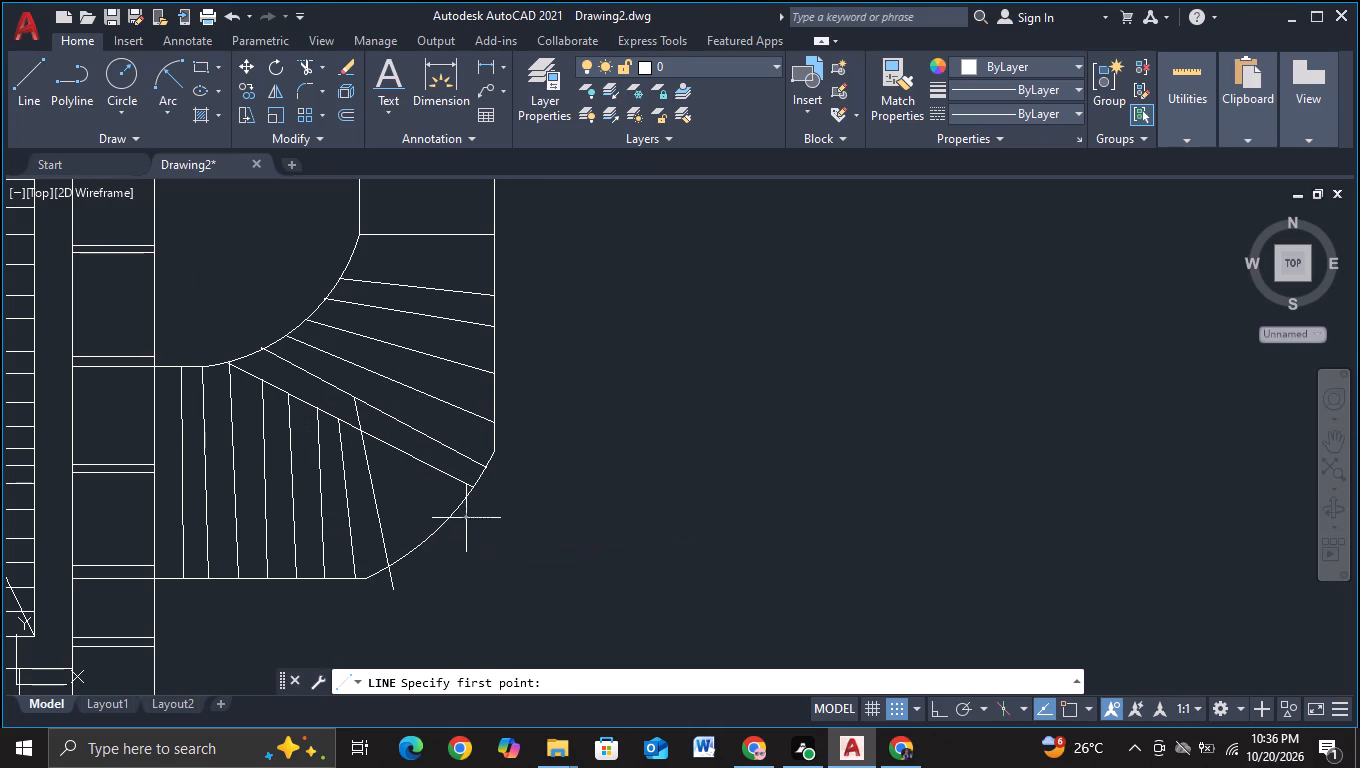
{"action": "left_click", "coordinate": [327, 423]}
{"action": "key", "text": "Escape"}
{"action": "left_click", "coordinate": [28, 95]}
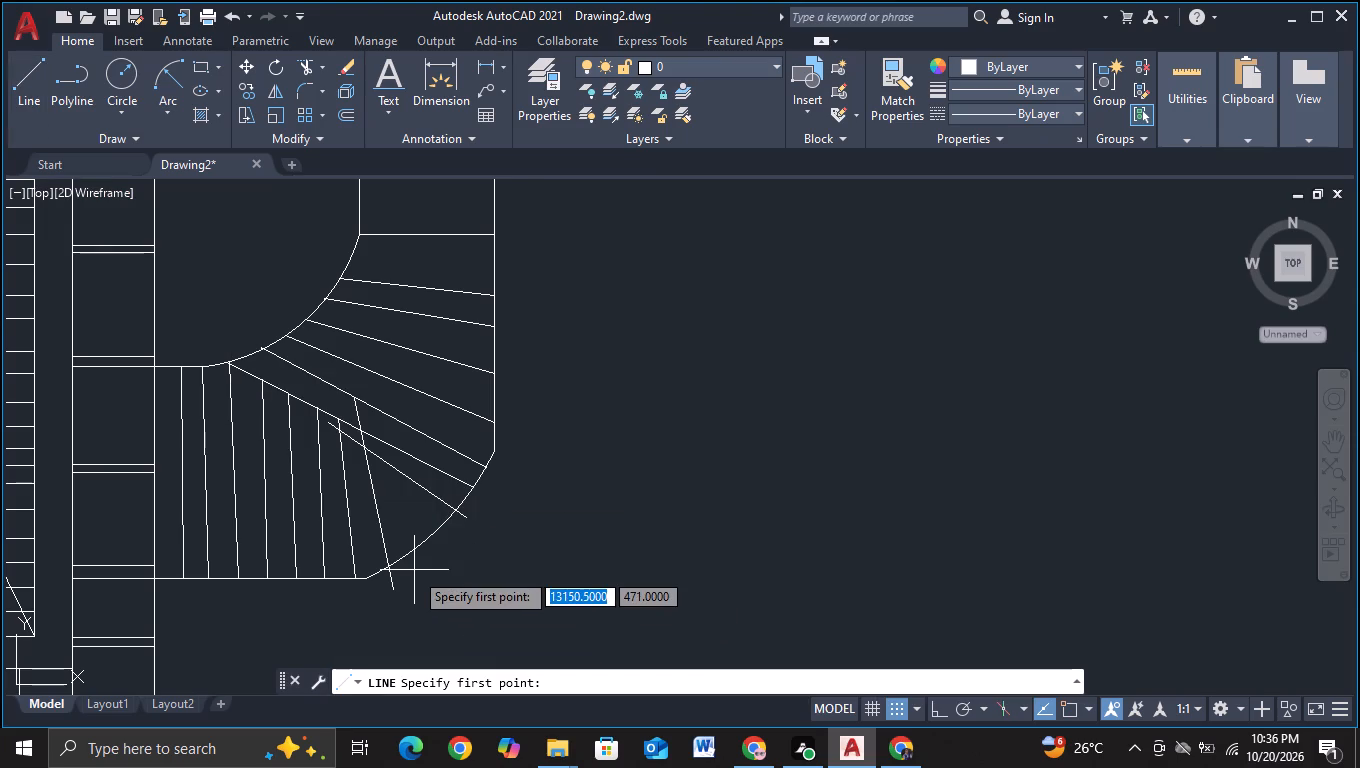
{"action": "left_click", "coordinate": [427, 571]}
{"action": "left_click", "coordinate": [368, 435]}
{"action": "key", "text": "Escape"}
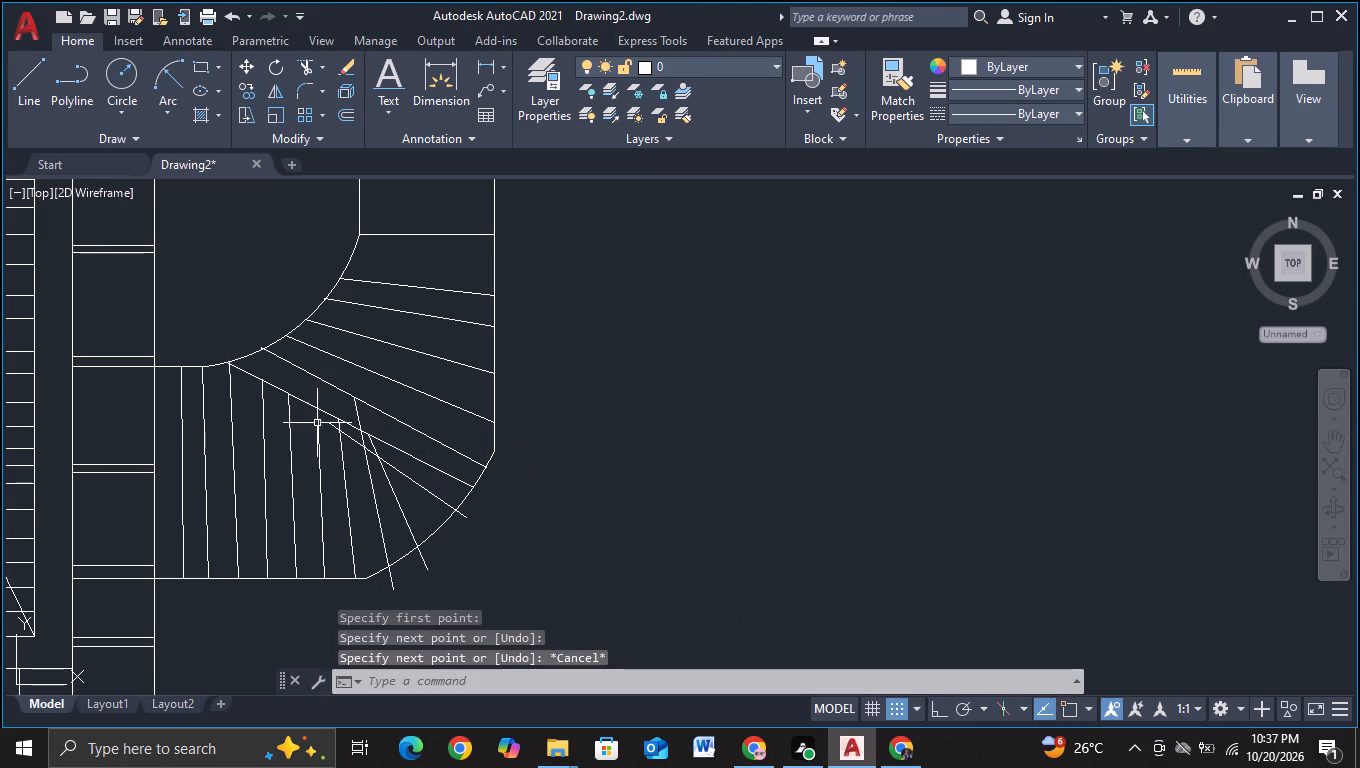
Trim the inner ends of the three new lines so the steepest stops at the long slanted line and the other two meet.
{"action": "left_click", "coordinate": [304, 64]}
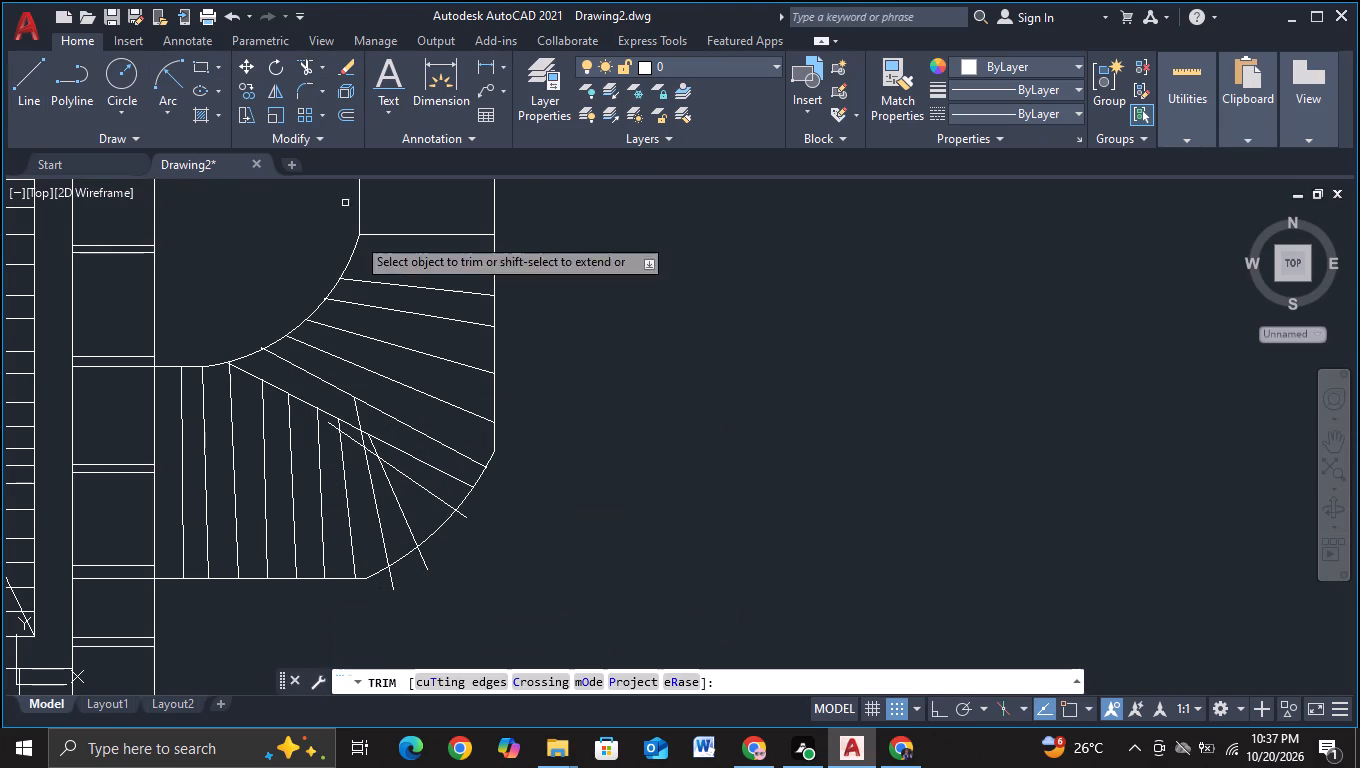
{"action": "scroll", "coordinate": [437, 472], "scroll_direction": "up", "scroll_amount": 2}
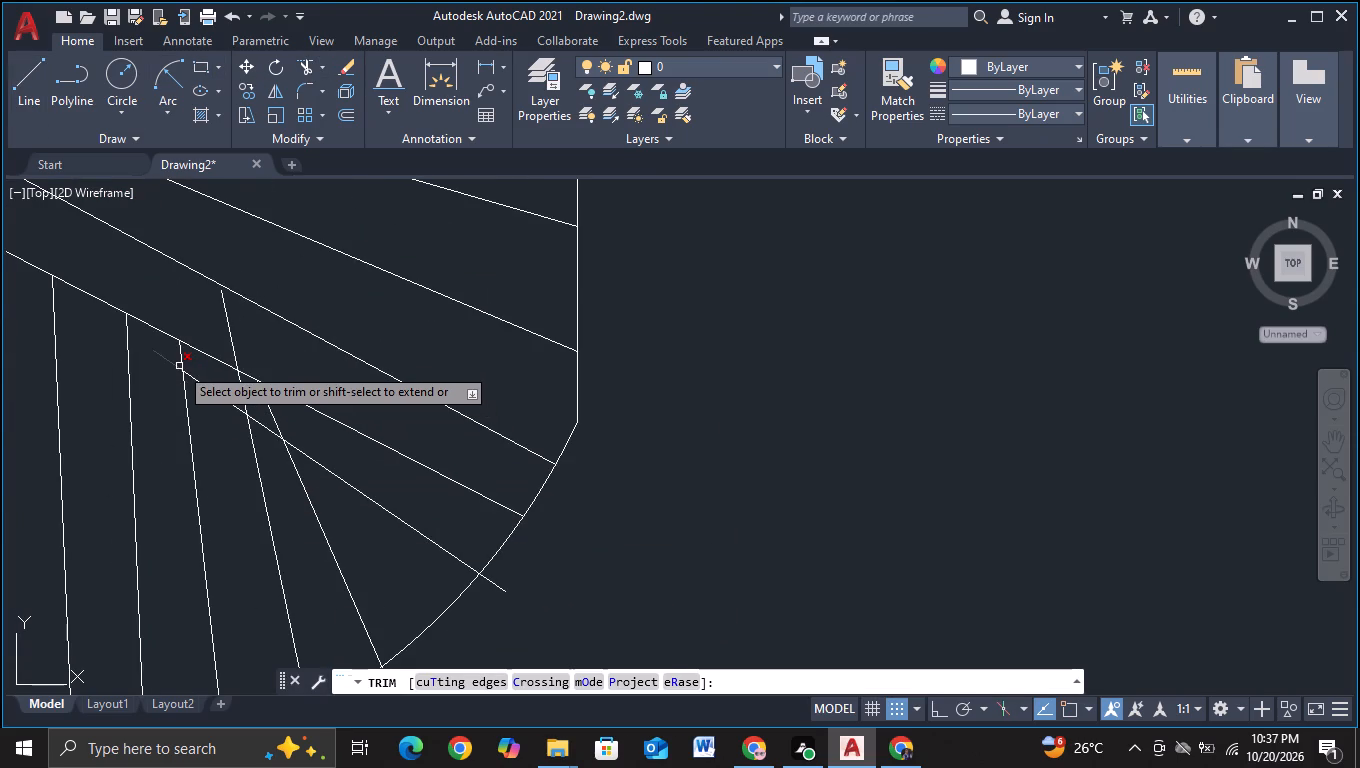
{"action": "left_click", "coordinate": [179, 366]}
{"action": "left_click_drag", "start_coordinate": [216, 381], "coordinate": [220, 437]}
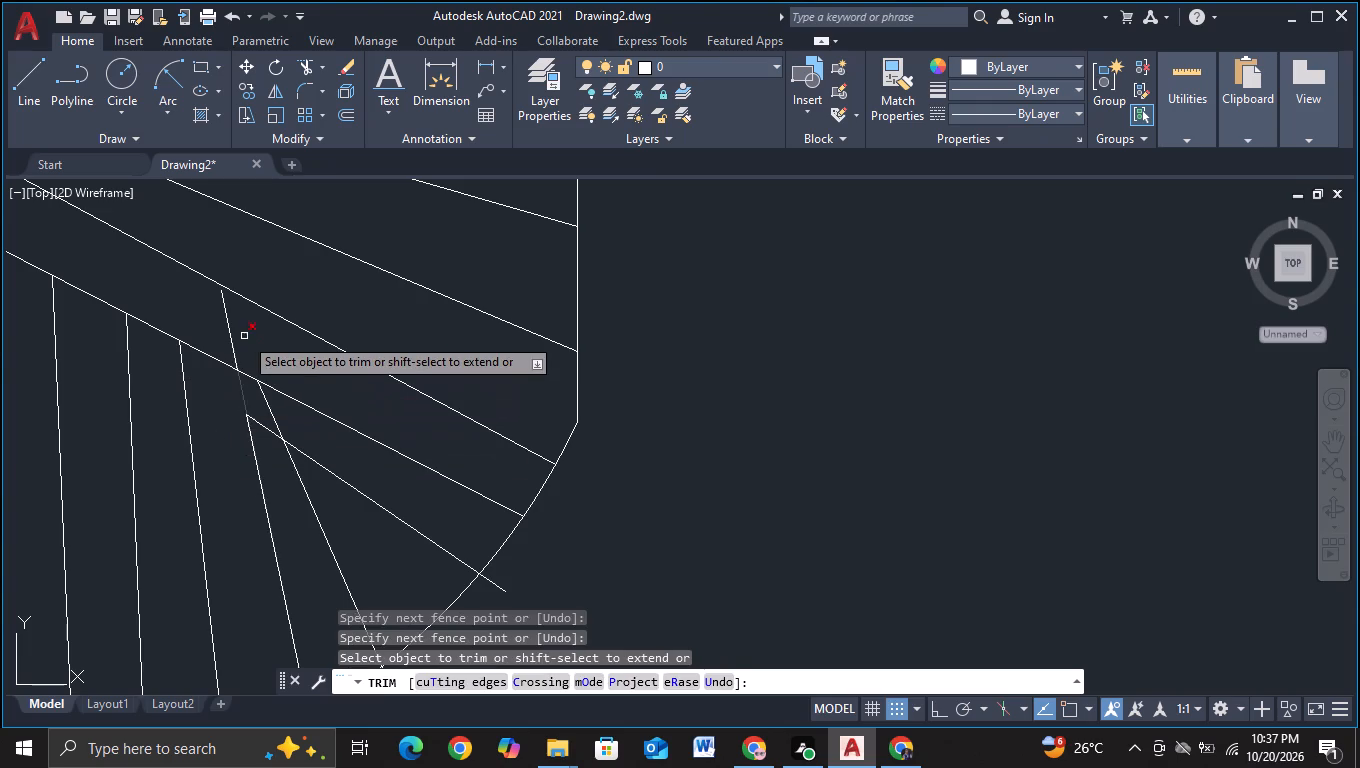
{"action": "left_click_drag", "start_coordinate": [216, 319], "coordinate": [242, 349]}
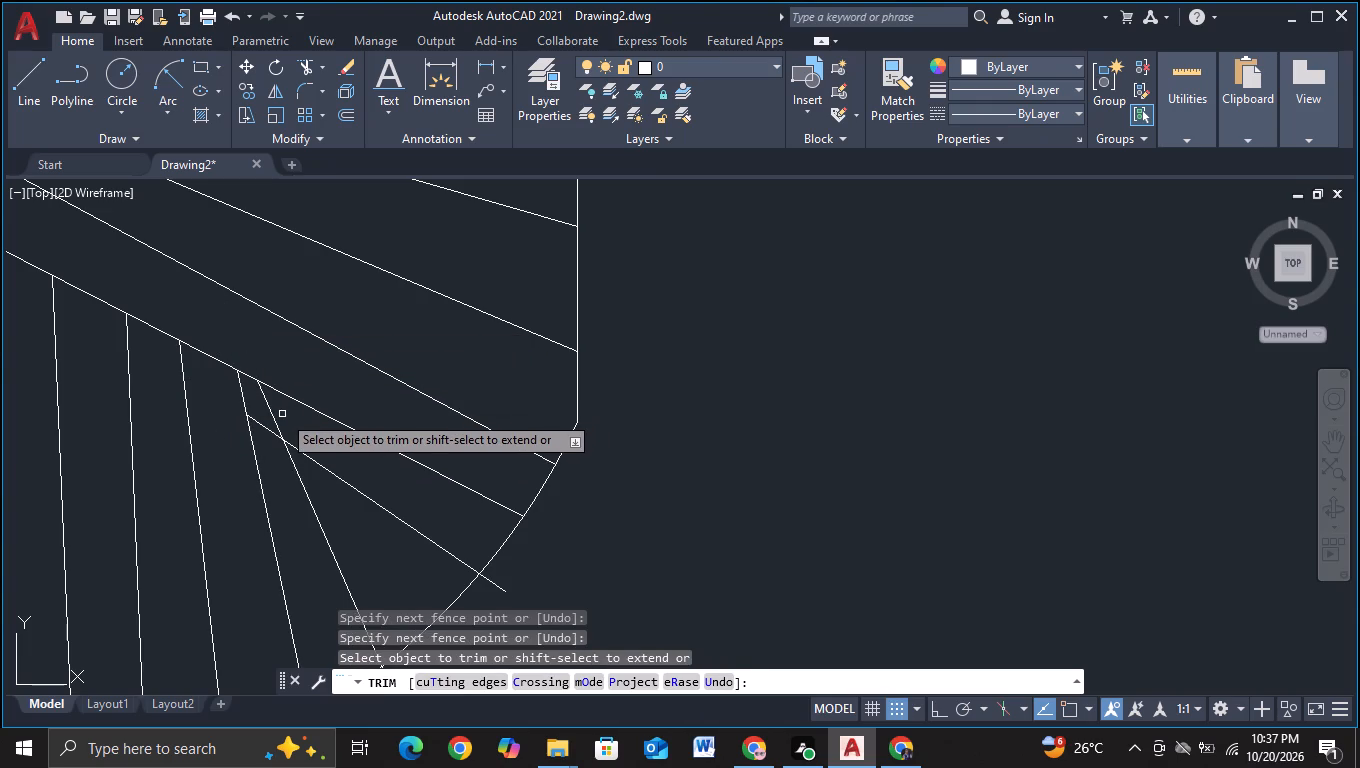
{"action": "left_click", "coordinate": [273, 417]}
{"action": "left_click", "coordinate": [272, 434]}
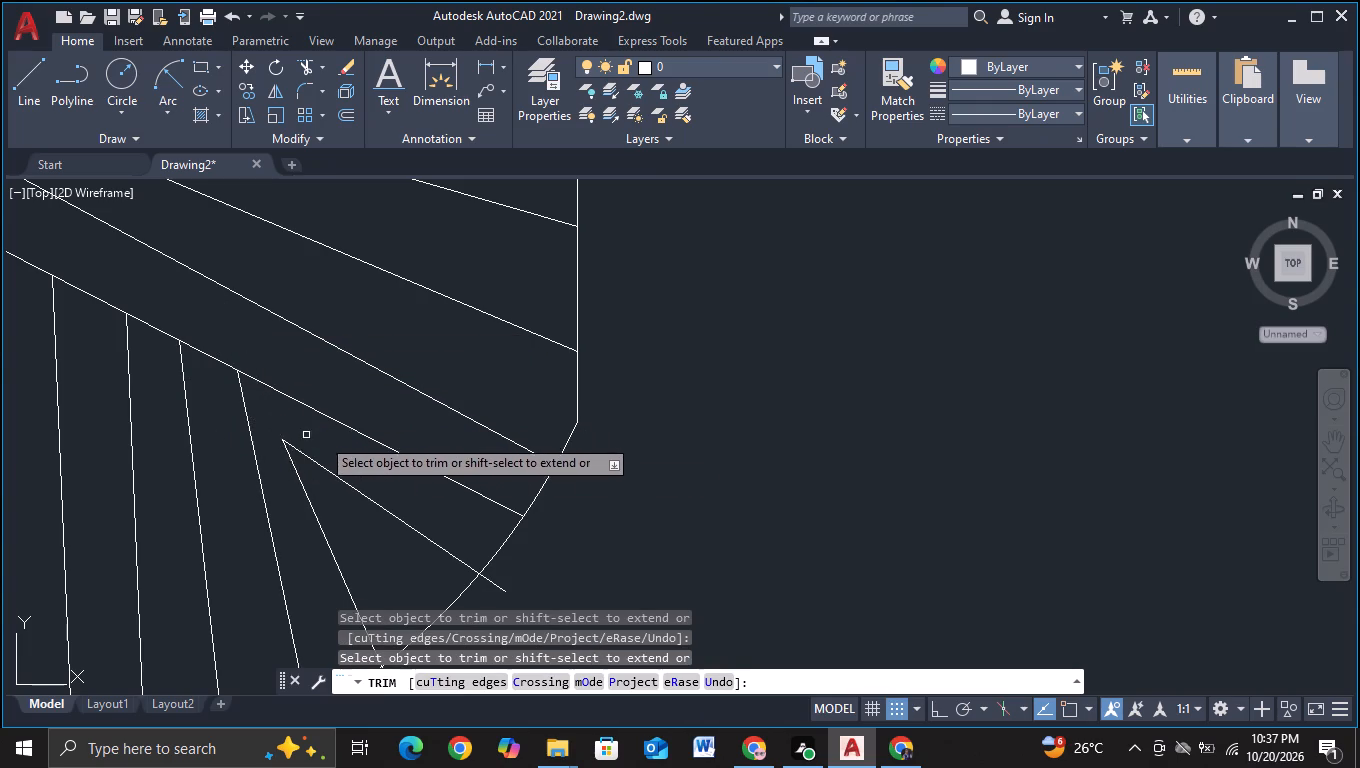
Trim the outer ends of the three new lines back to the elbow's outer curve.
{"action": "scroll", "coordinate": [558, 469], "scroll_direction": "down", "scroll_amount": 1}
{"action": "middle_click_drag", "start_coordinate": [576, 543], "coordinate": [594, 367]}
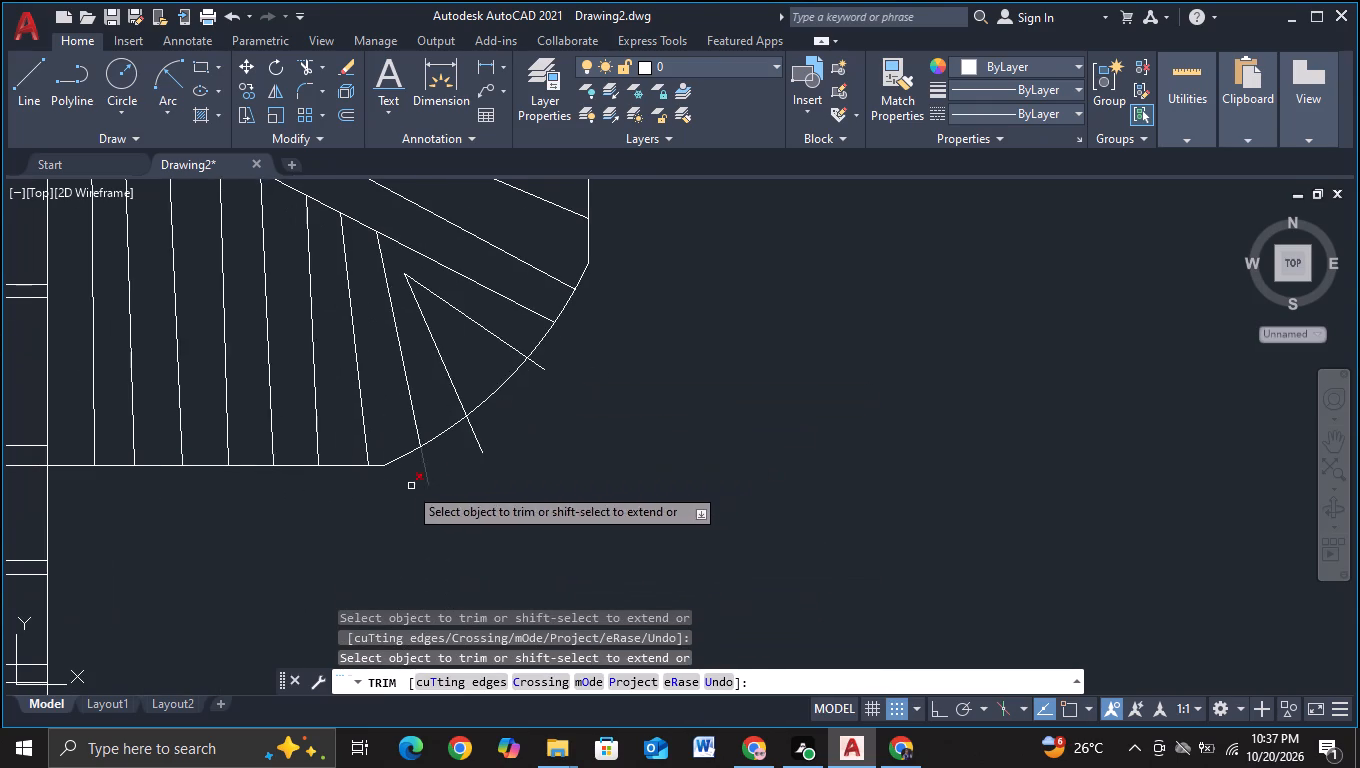
{"action": "left_click_drag", "start_coordinate": [393, 483], "coordinate": [552, 351]}
{"action": "scroll", "coordinate": [614, 370], "scroll_direction": "down", "scroll_amount": 1}
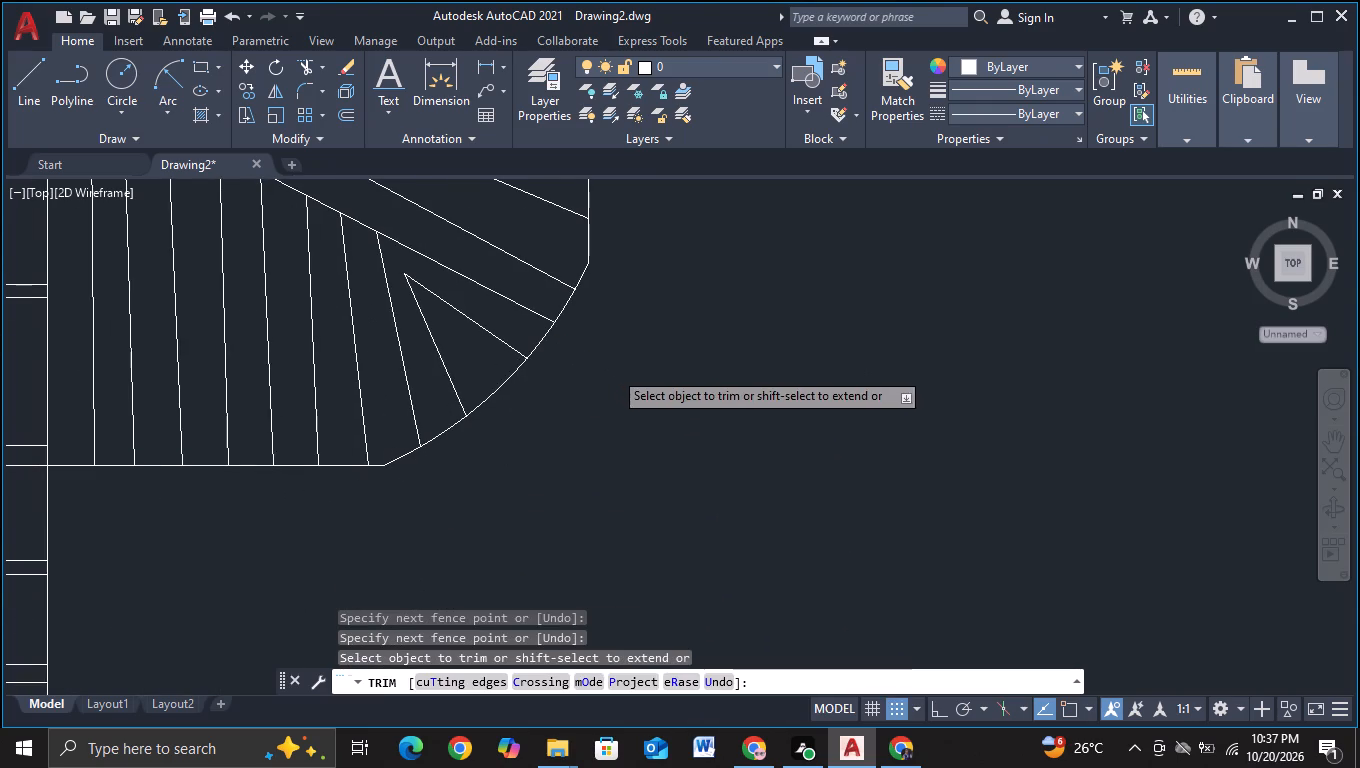
{"action": "key", "text": "Escape"}
Try a vertical line from the base's top edge up towards the elbow, turning on ortho mode and object snap.
{"action": "scroll", "coordinate": [669, 373], "scroll_direction": "down", "scroll_amount": 2}
{"action": "middle_click_drag", "start_coordinate": [706, 382], "coordinate": [580, 479]}
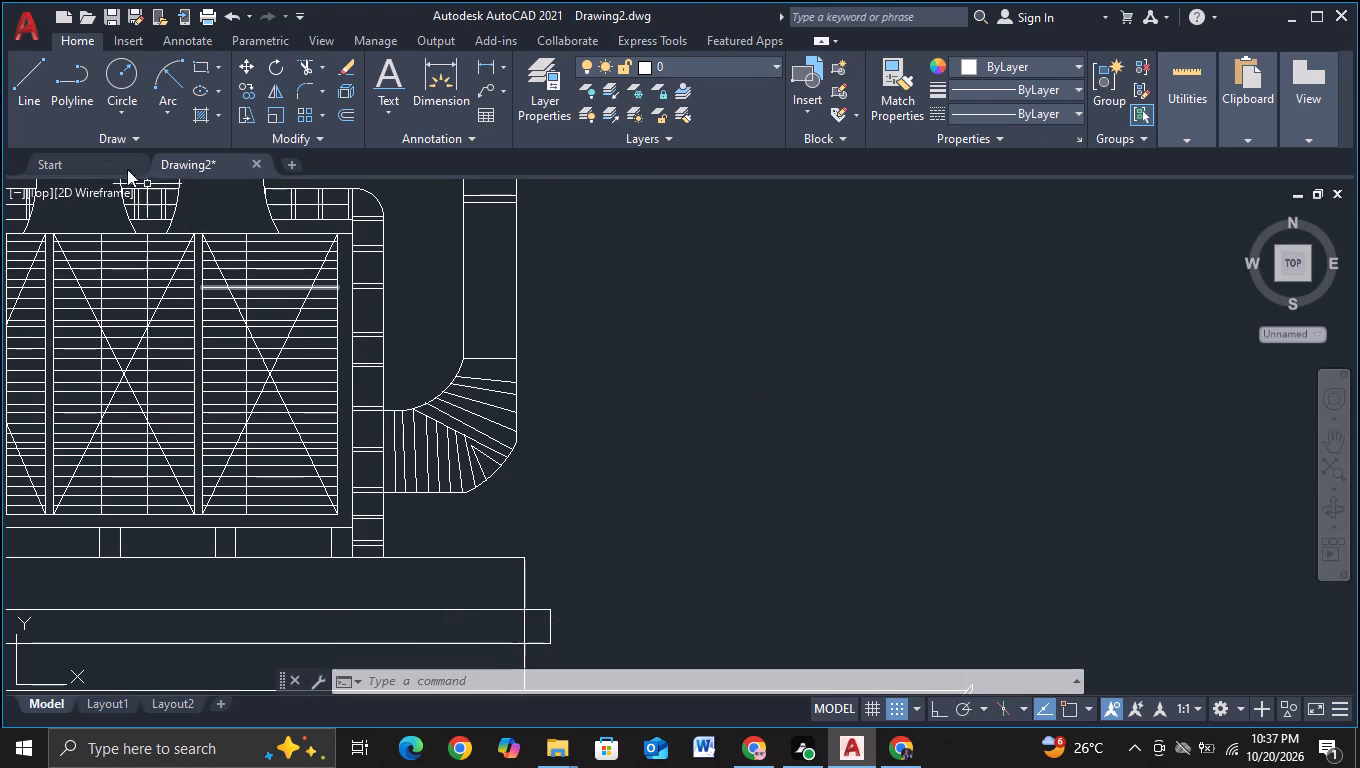
{"action": "left_click", "coordinate": [41, 99]}
{"action": "scroll", "coordinate": [571, 446], "scroll_direction": "up", "scroll_amount": 2}
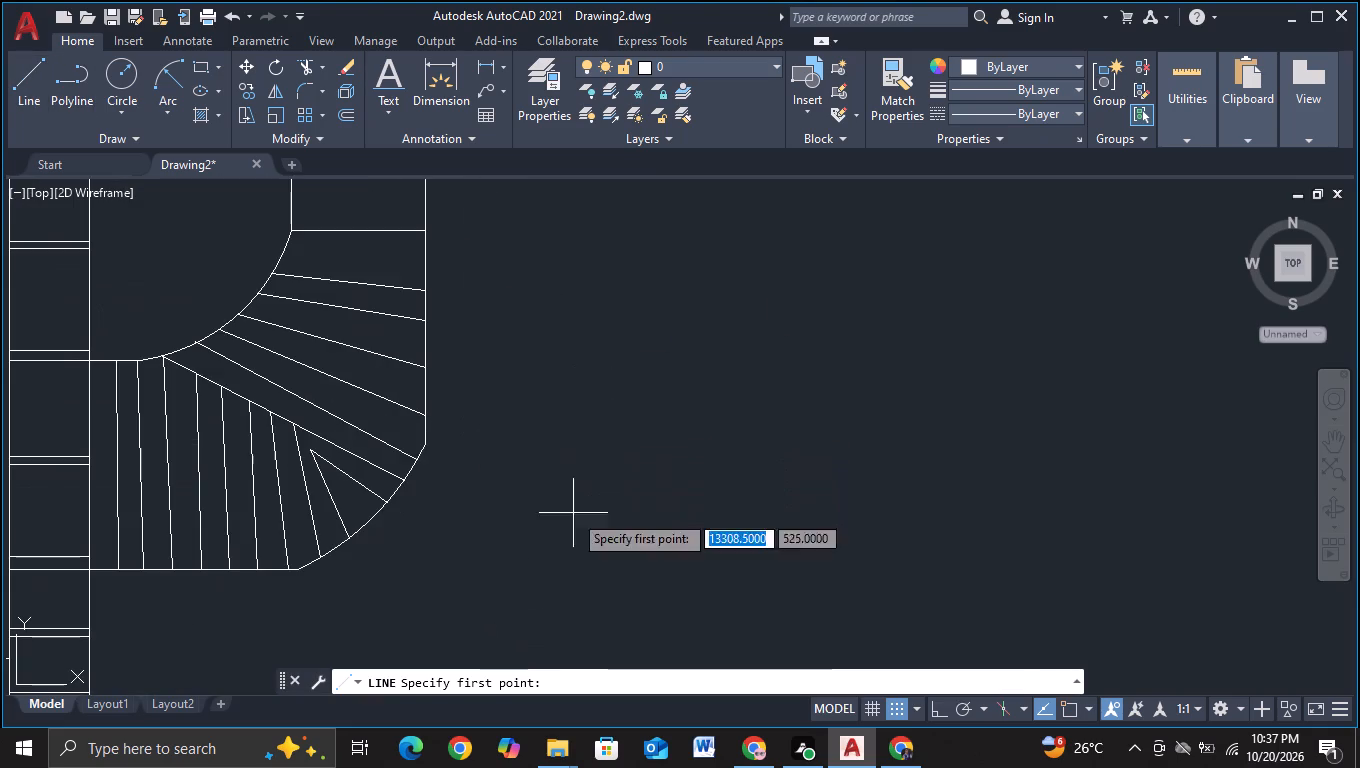
{"action": "middle_click_drag", "start_coordinate": [556, 542], "coordinate": [610, 405]}
{"action": "middle_click_drag", "start_coordinate": [585, 488], "coordinate": [618, 409]}
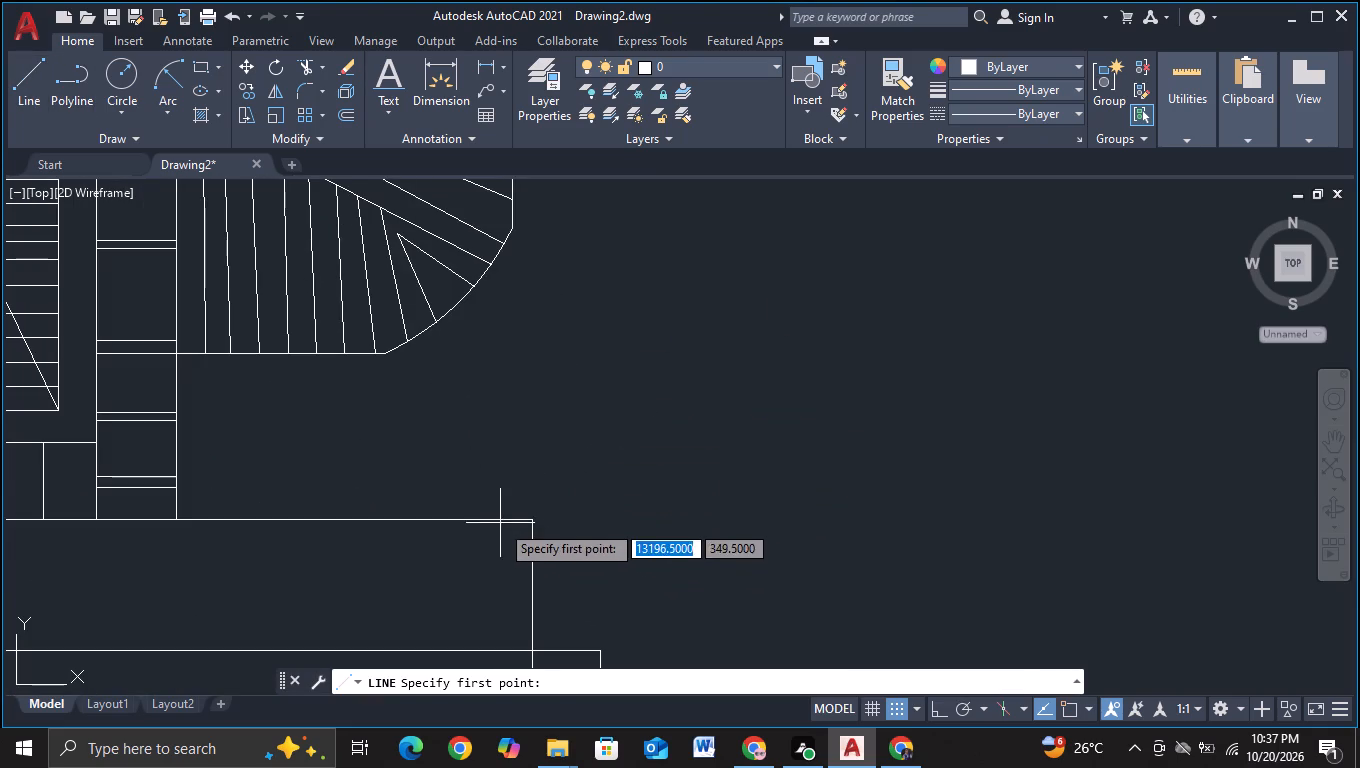
{"action": "left_click", "coordinate": [502, 526]}
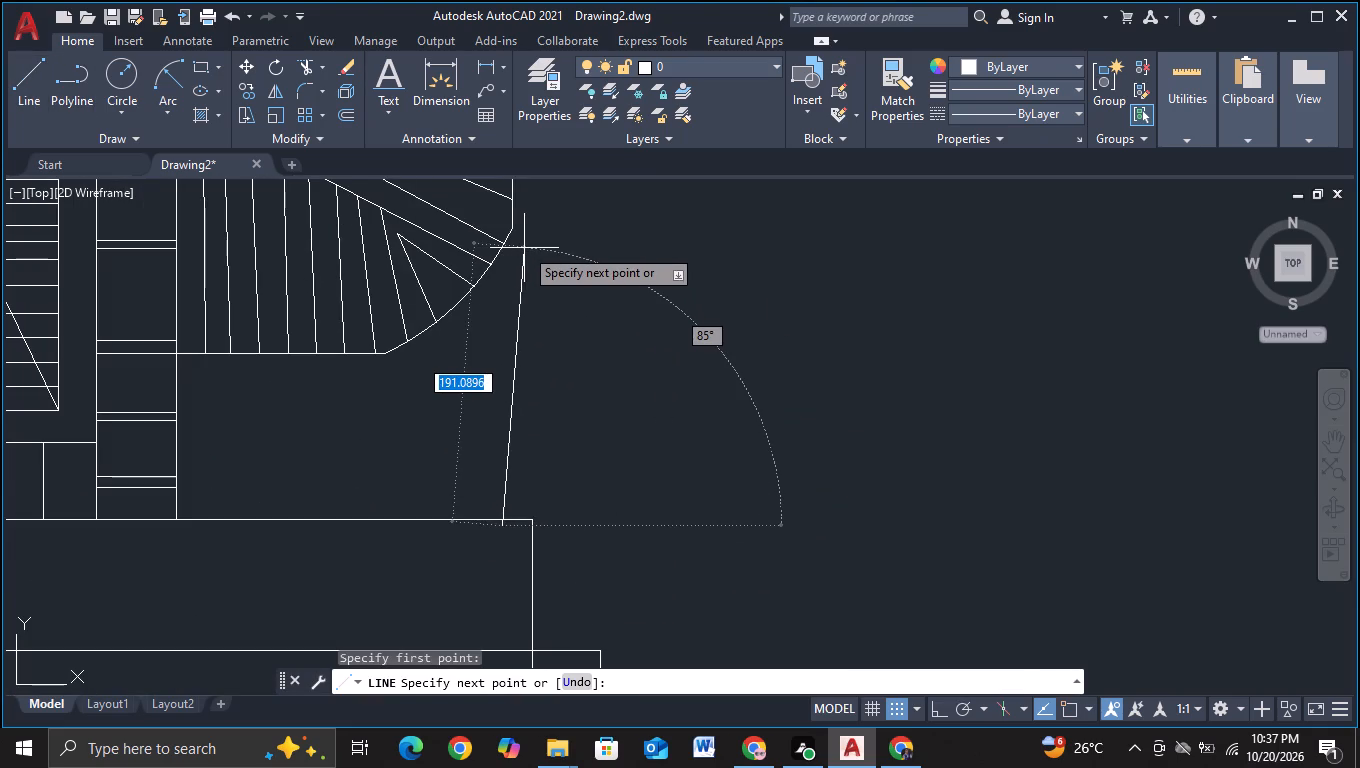
{"action": "key", "text": "F8"}
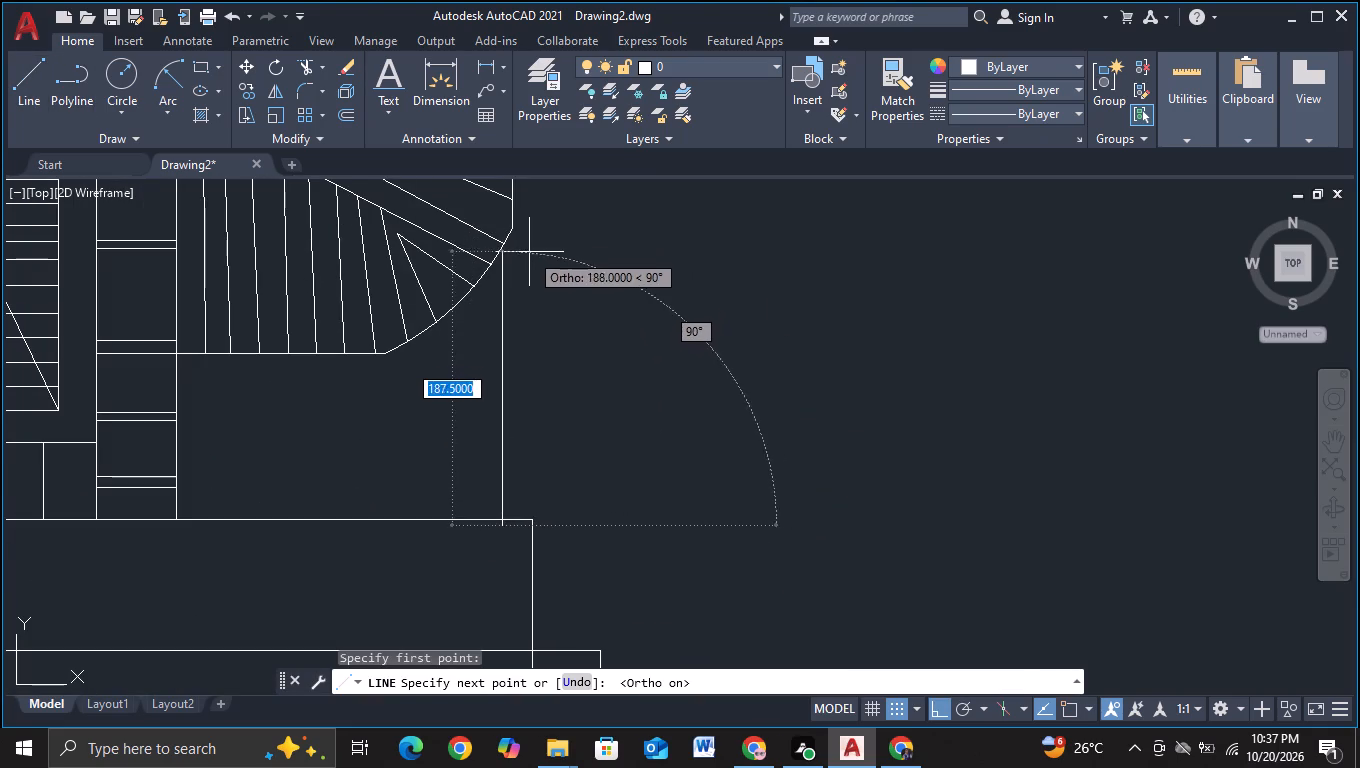
{"action": "key", "text": "Escape"}
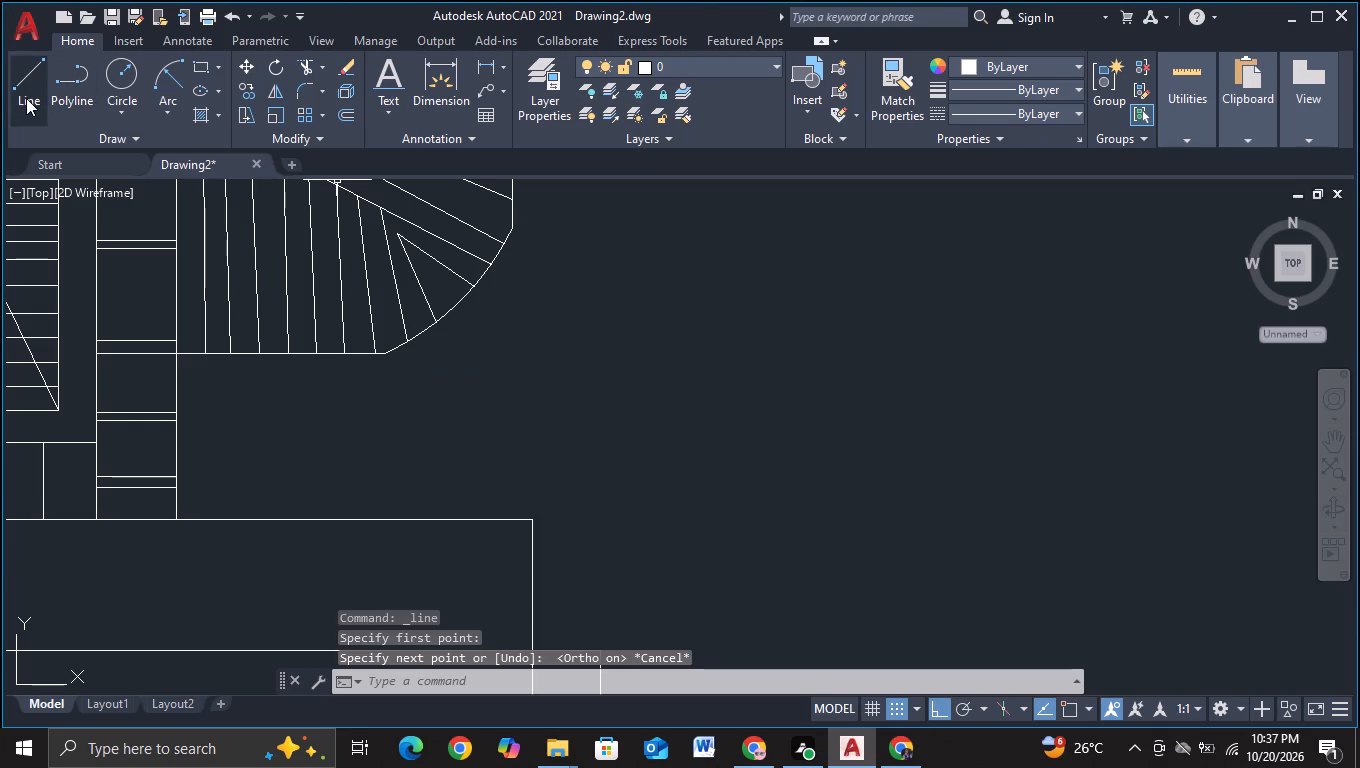
{"action": "key", "text": "F2"}
{"action": "key", "text": "Escape"}
{"action": "key", "text": "Escape"}
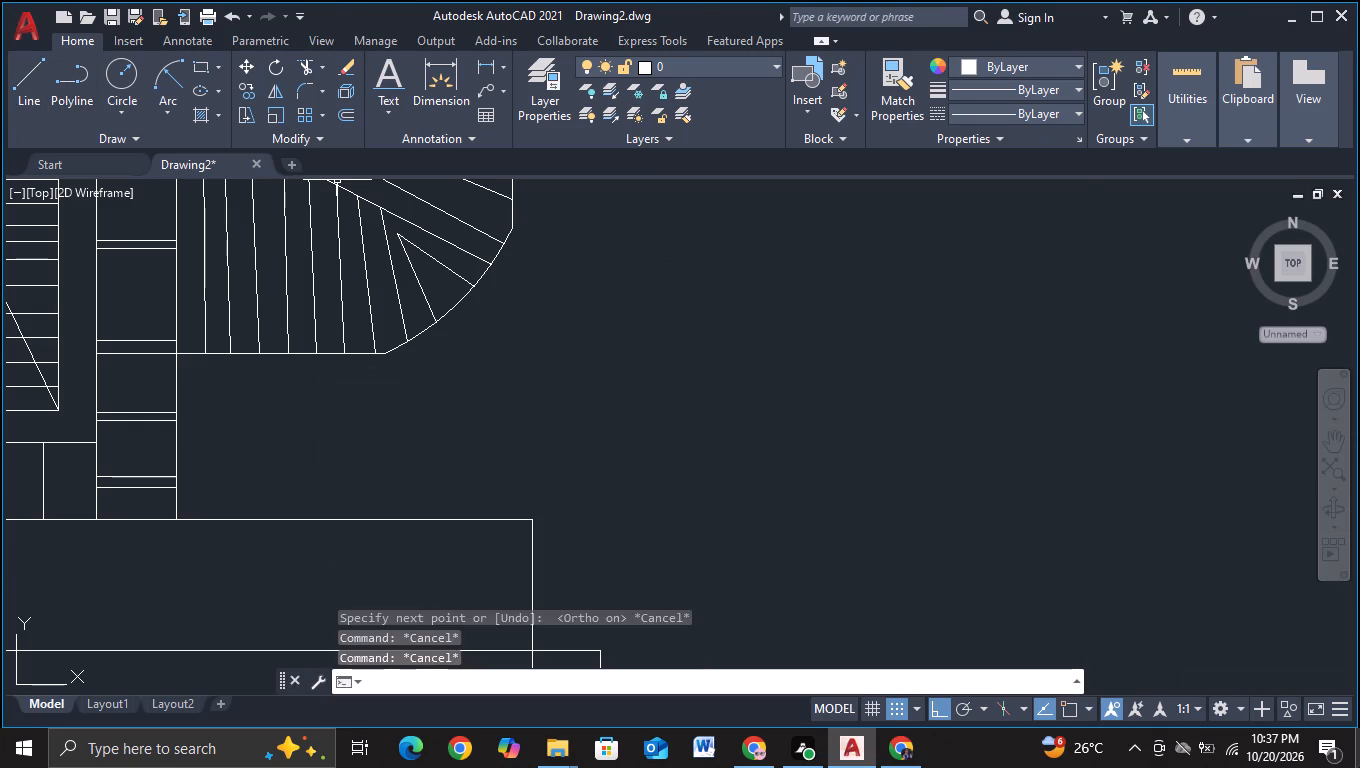
{"action": "key", "text": "Escape"}
{"action": "key", "text": "F3"}
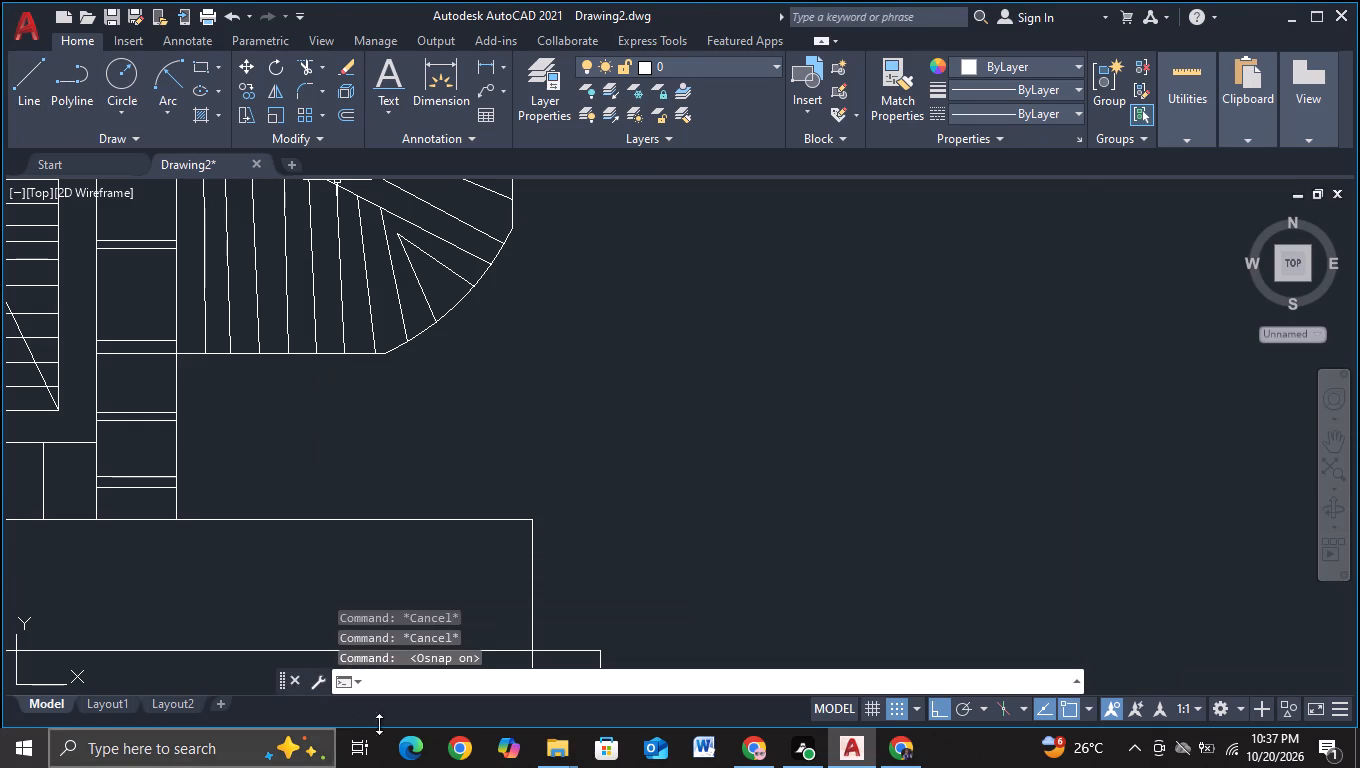
Draw a post about 11 units wide from the elbow's outer curve straight down past the base's top edge and back up to the curve.
{"action": "left_click", "coordinate": [13, 91]}
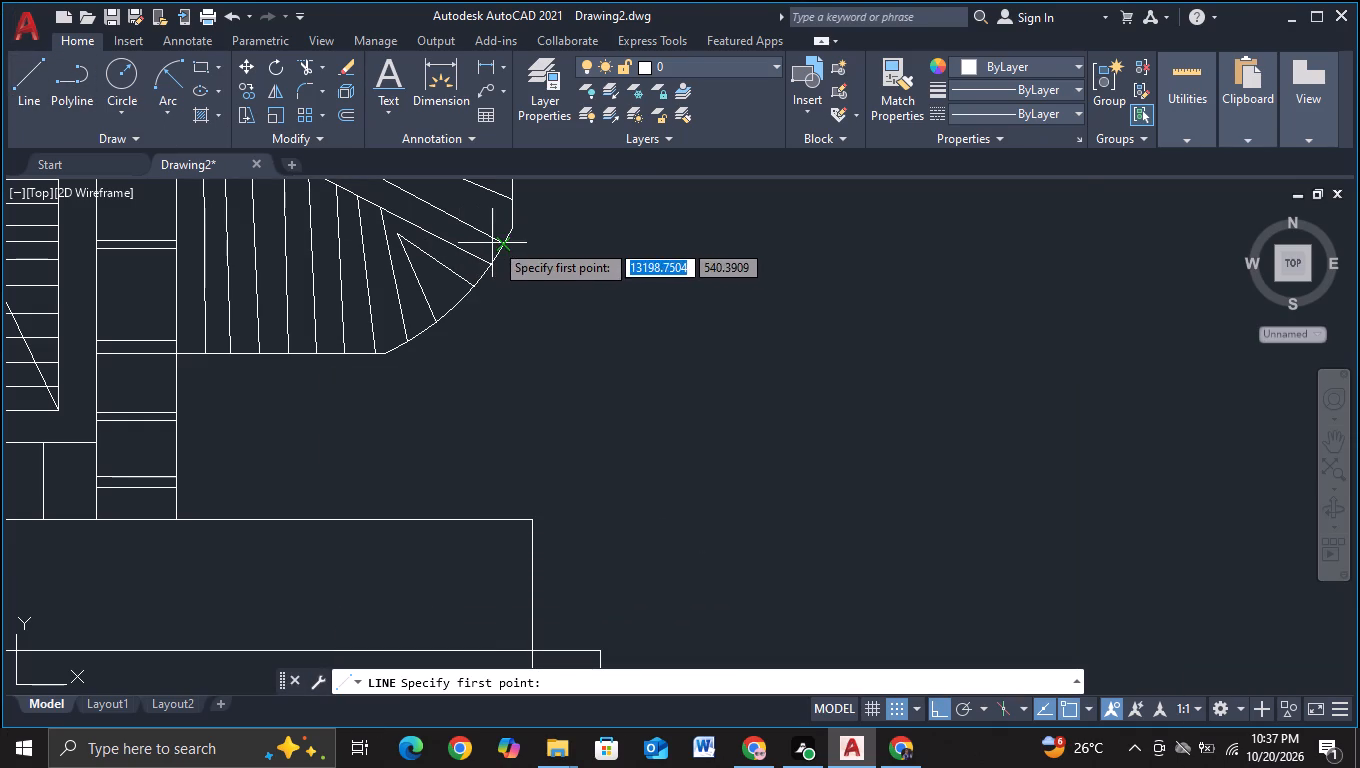
{"action": "left_click", "coordinate": [513, 227]}
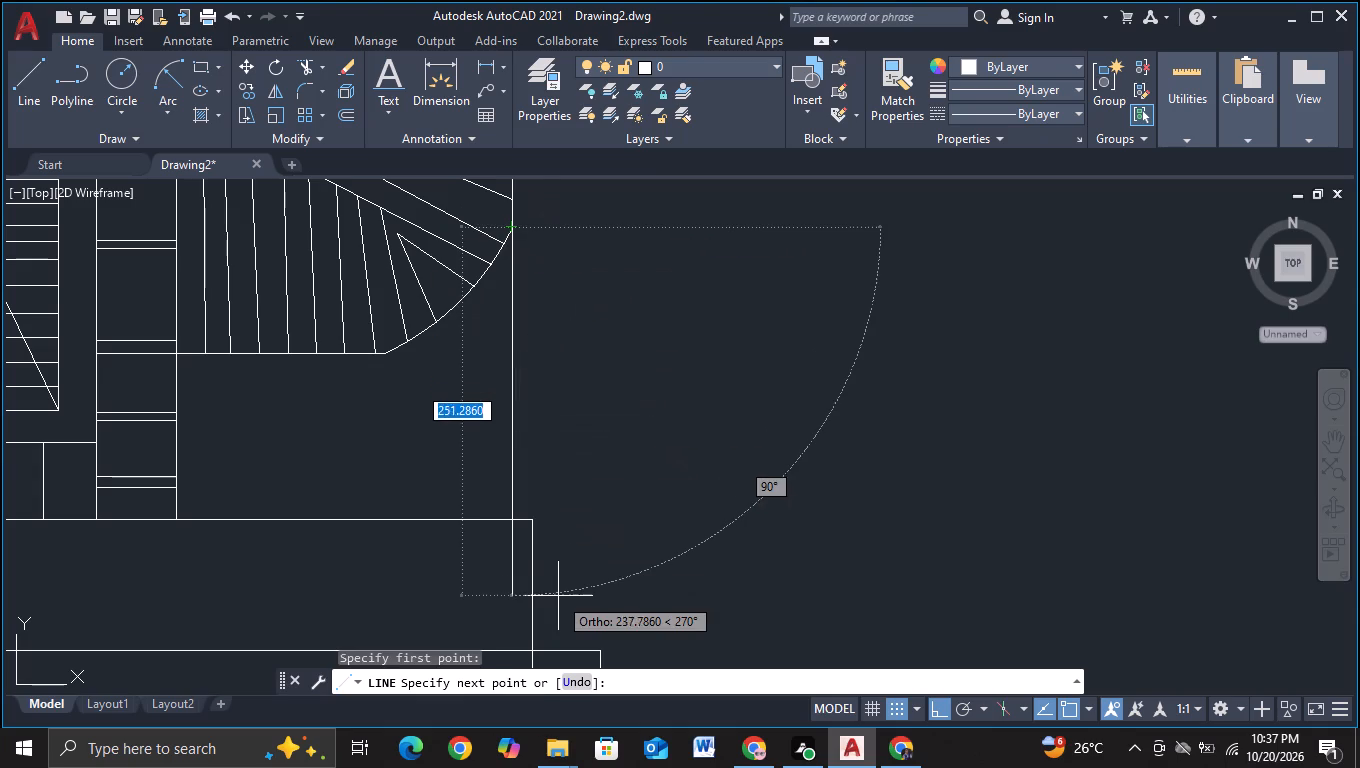
{"action": "middle_click_drag", "start_coordinate": [558, 596], "coordinate": [517, 421]}
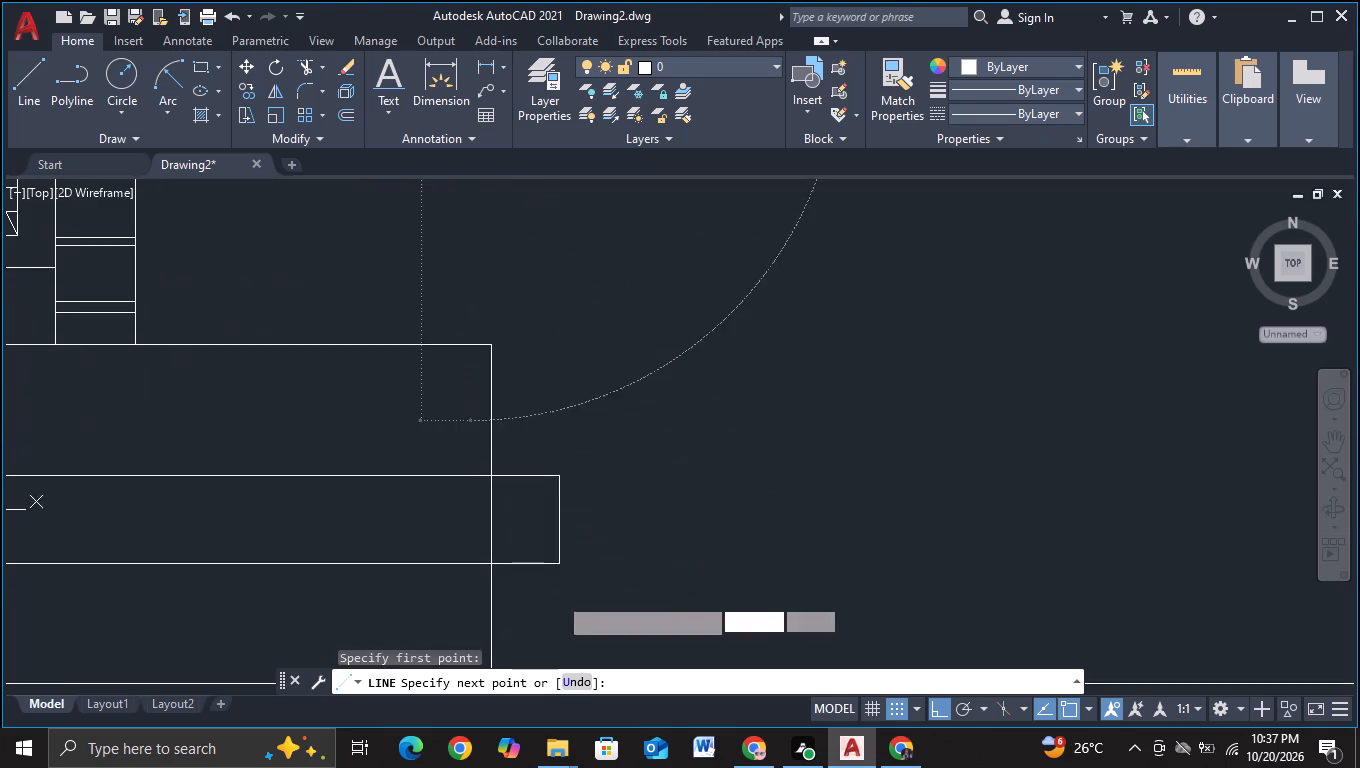
{"action": "left_click", "coordinate": [461, 417]}
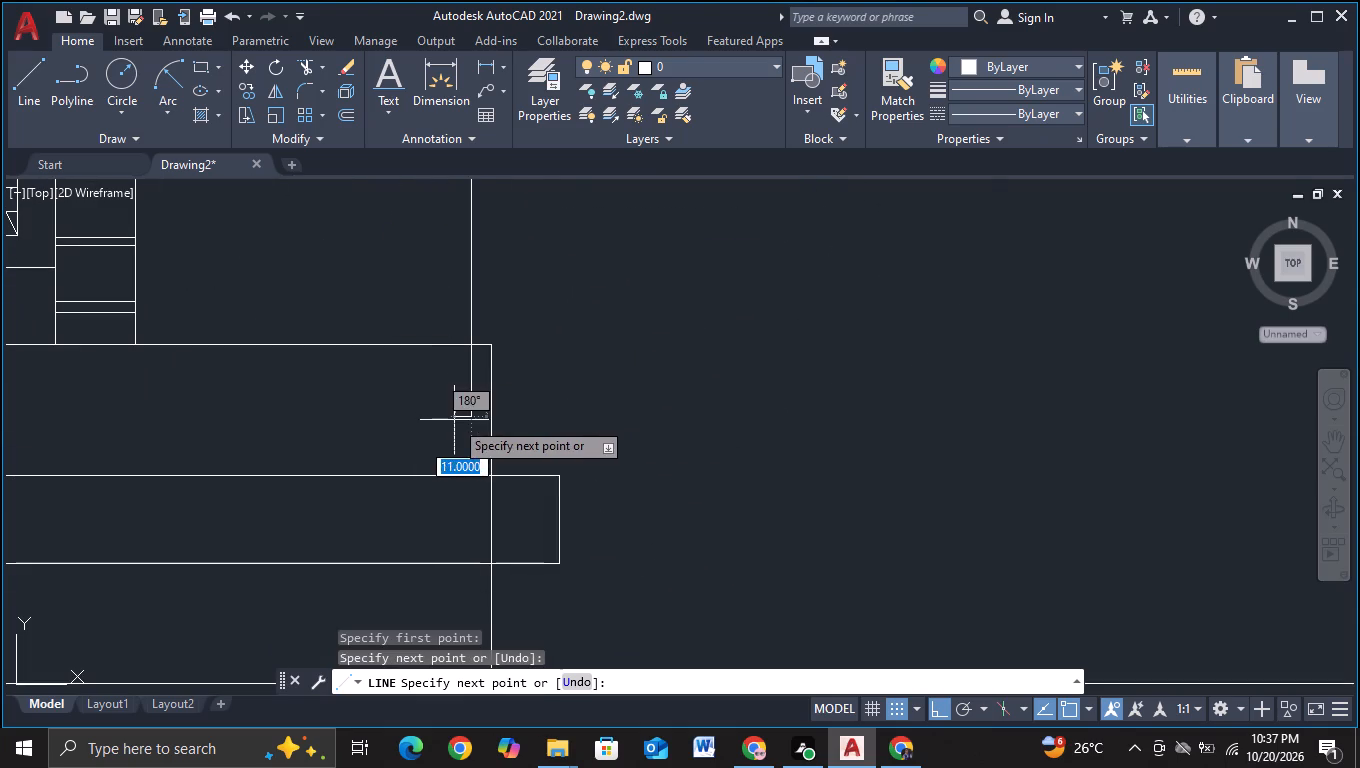
{"action": "left_click", "coordinate": [454, 420]}
{"action": "middle_click_drag", "start_coordinate": [464, 330], "coordinate": [451, 577]}
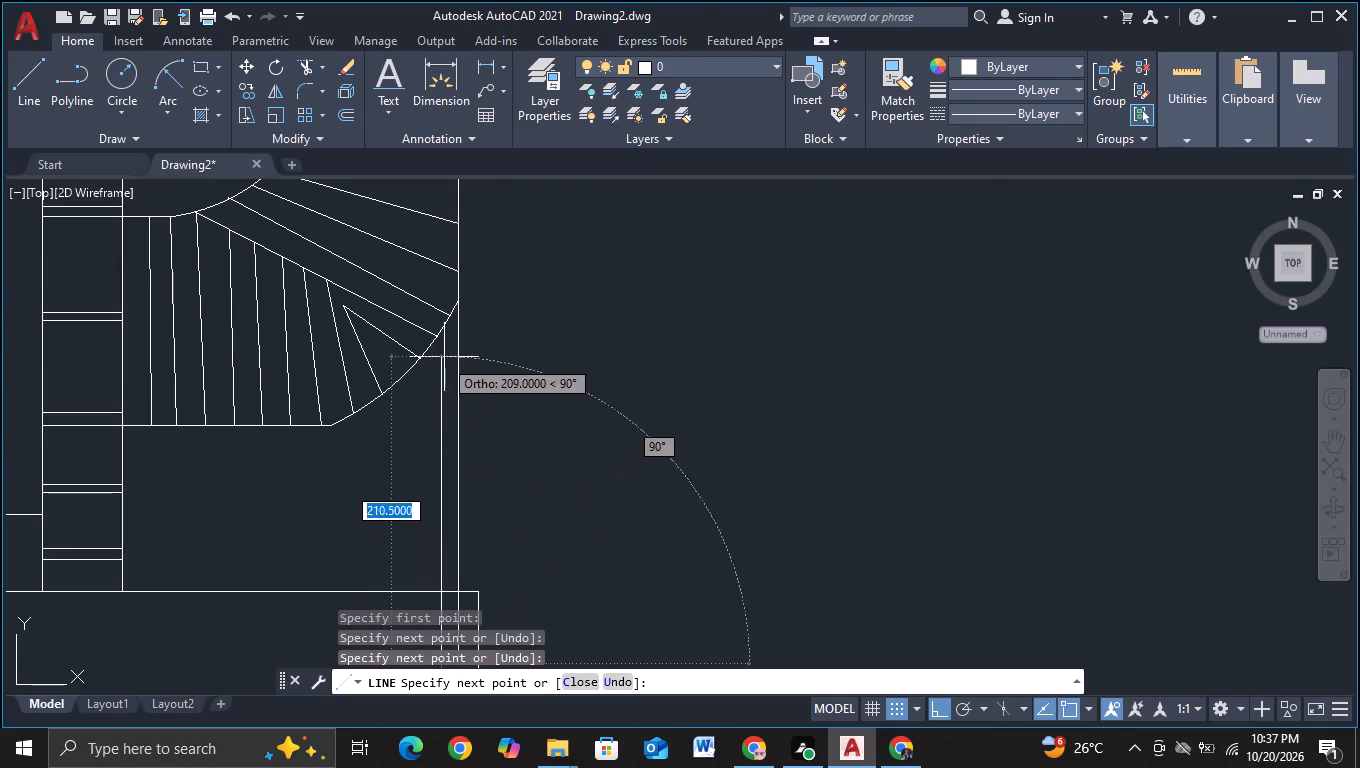
{"action": "left_click", "coordinate": [444, 337]}
{"action": "key", "text": "Escape"}
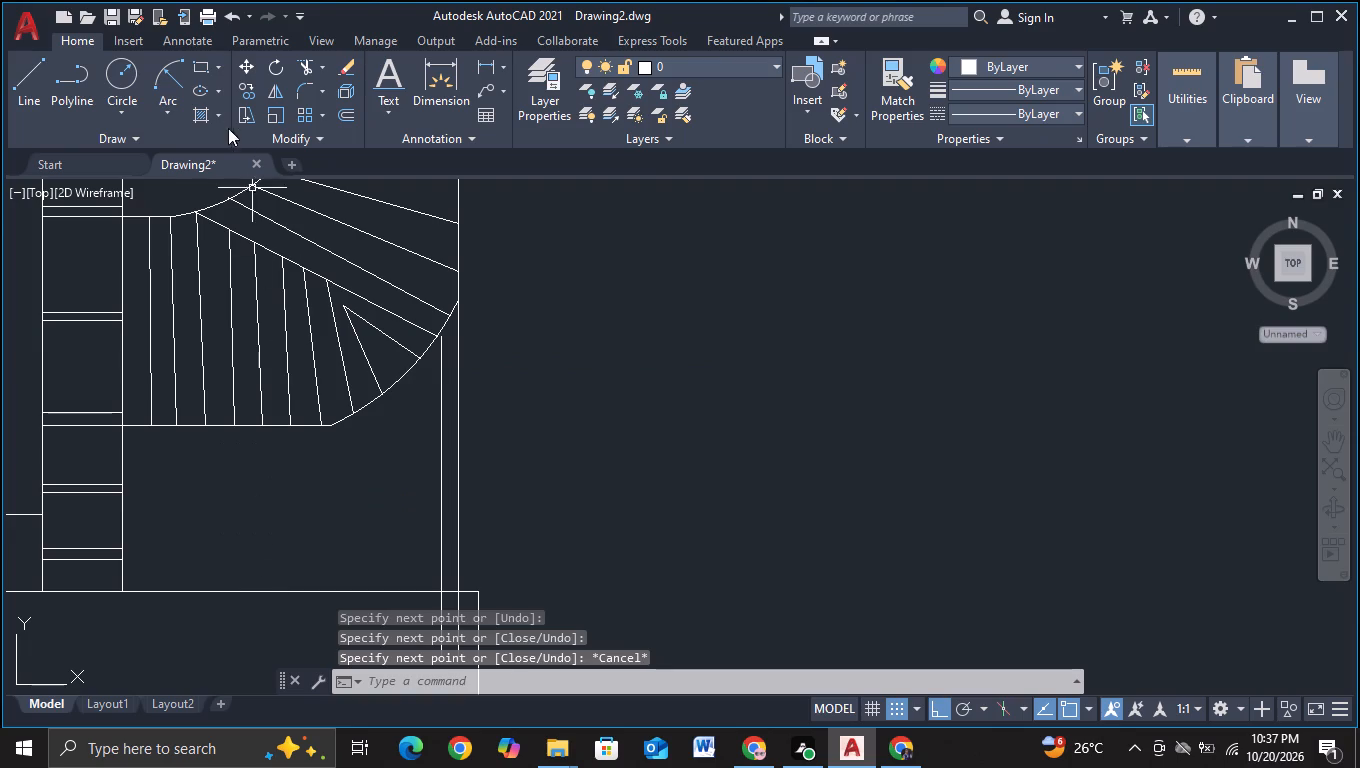
Trim the post's lines at the base's top edge and remove its bottom closing line.
{"action": "left_click", "coordinate": [305, 68]}
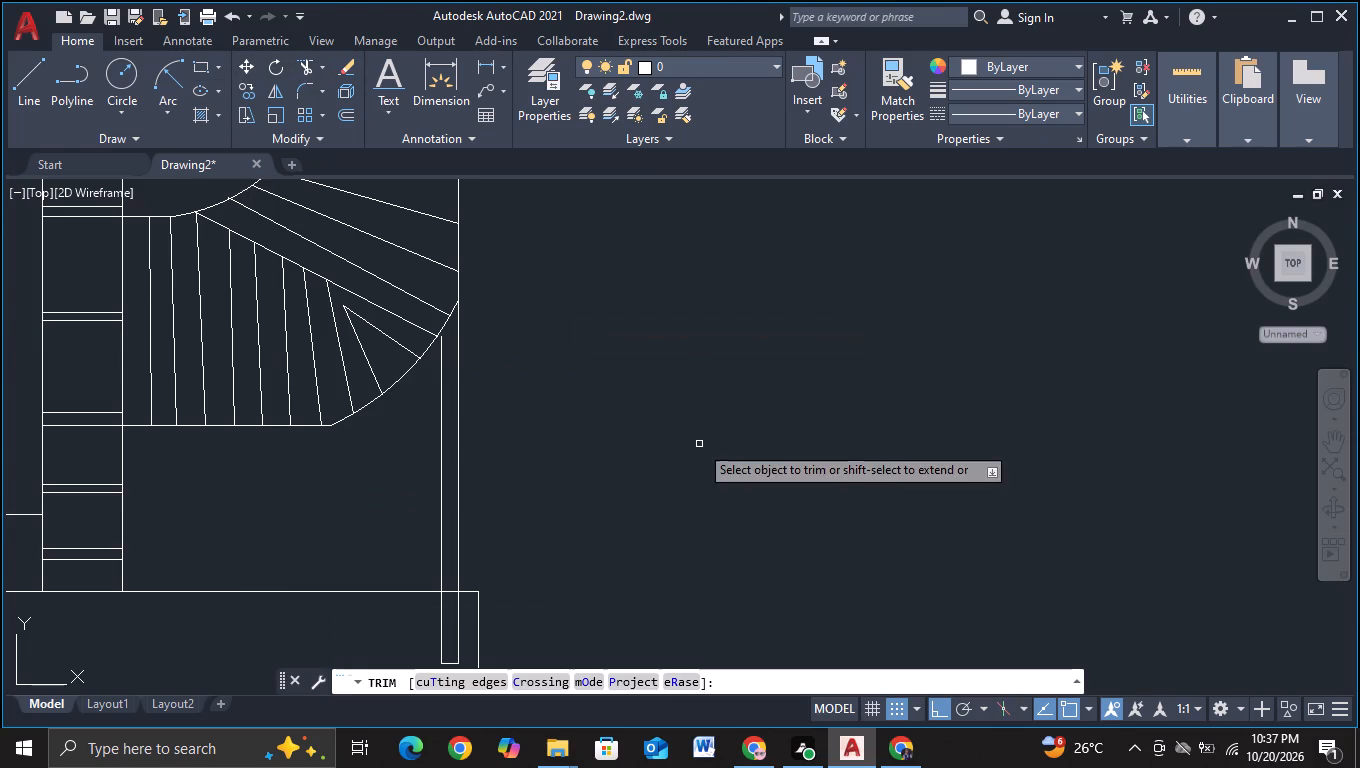
{"action": "scroll", "coordinate": [699, 451], "scroll_direction": "down", "scroll_amount": 2}
{"action": "middle_click_drag", "start_coordinate": [650, 516], "coordinate": [649, 437]}
{"action": "scroll", "coordinate": [629, 445], "scroll_direction": "up", "scroll_amount": 2}
{"action": "left_click_drag", "start_coordinate": [512, 441], "coordinate": [564, 438]}
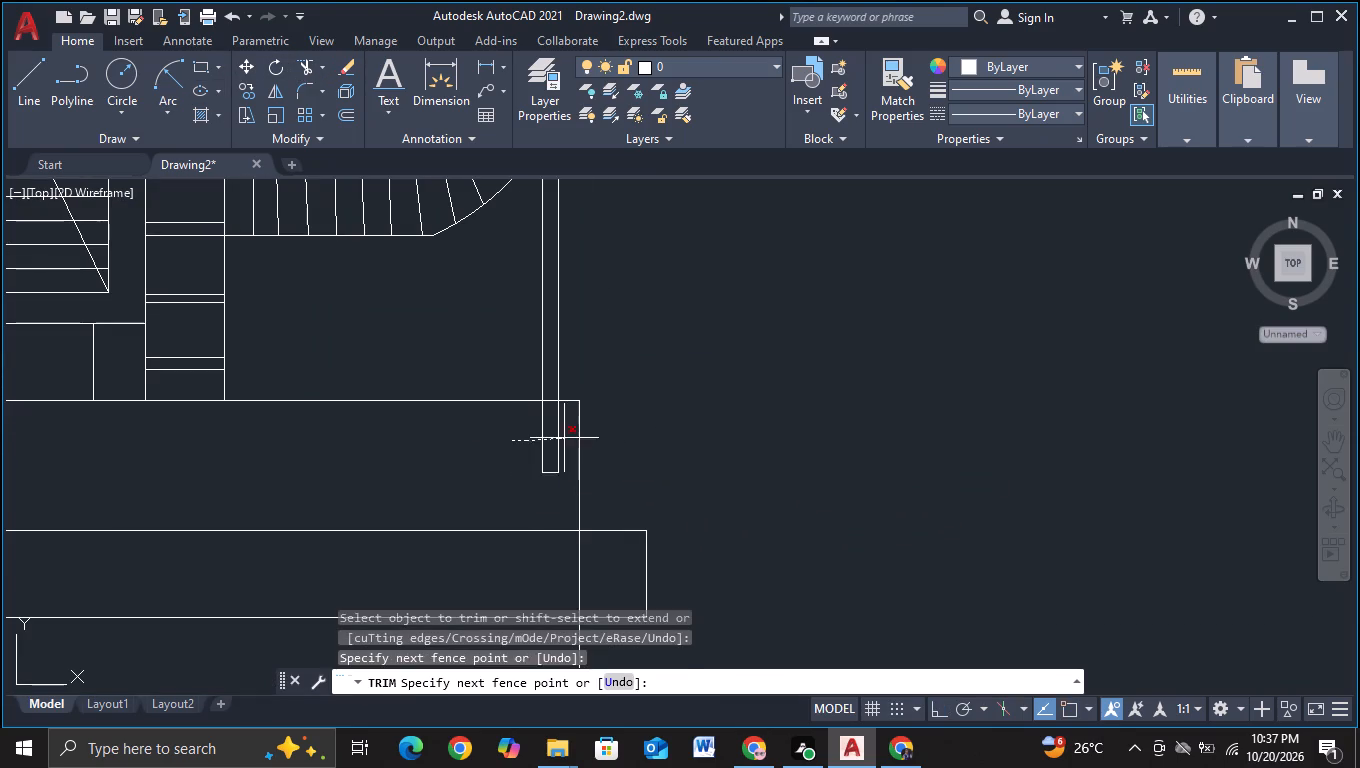
{"action": "left_click_drag", "start_coordinate": [564, 438], "coordinate": [571, 436]}
{"action": "left_click", "coordinate": [549, 472]}
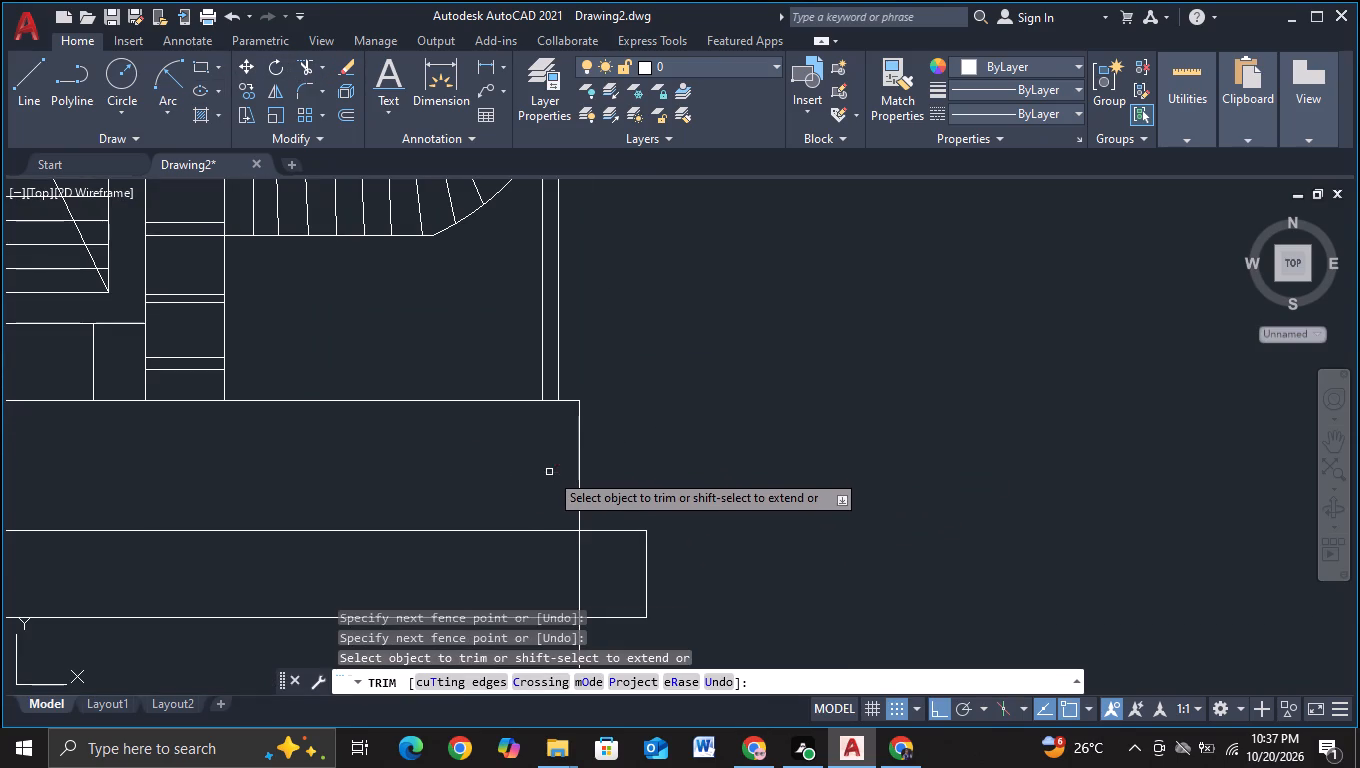
{"action": "key", "text": "Escape"}
Copy the post's two vertical lines horizontally about 69 units towards the vertical duct, below the elbow's lower corner.
{"action": "left_click_drag", "start_coordinate": [579, 295], "coordinate": [477, 322]}
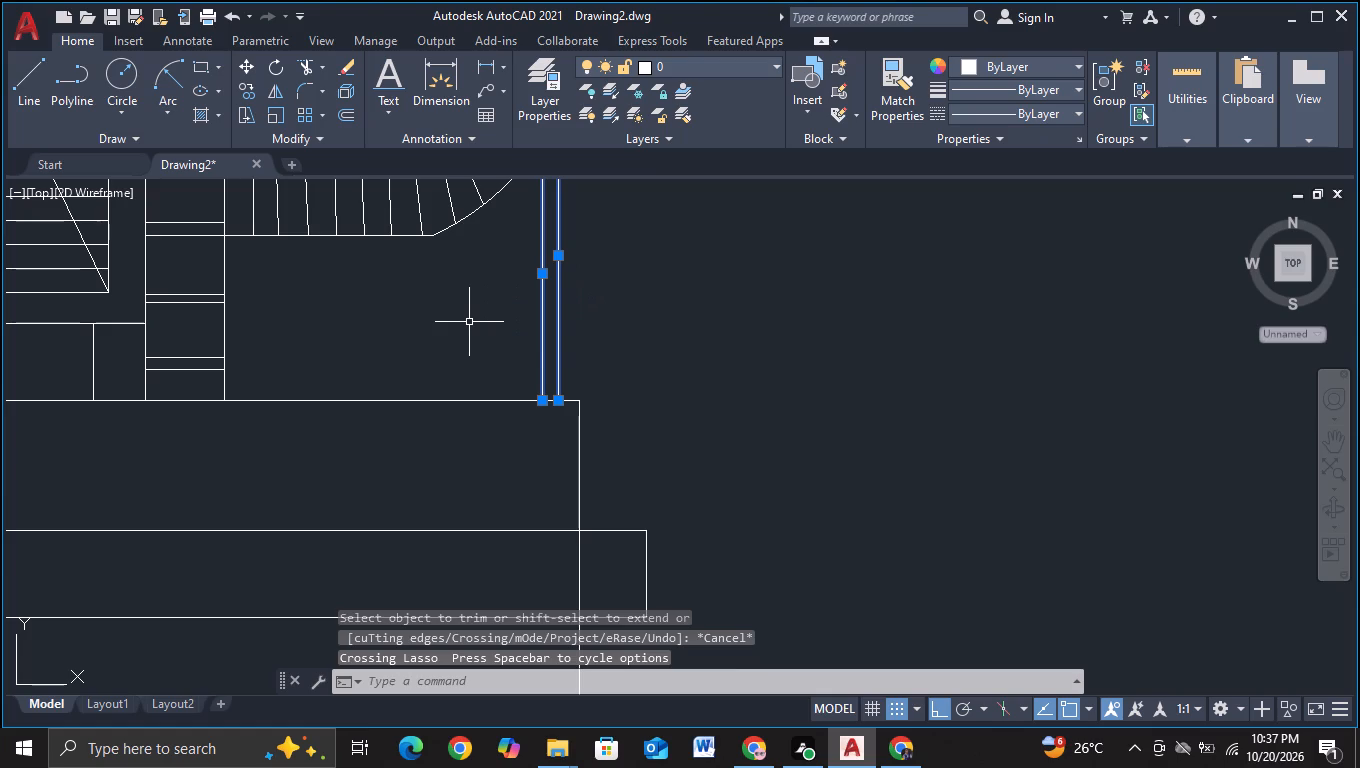
{"action": "key", "text": "c"}
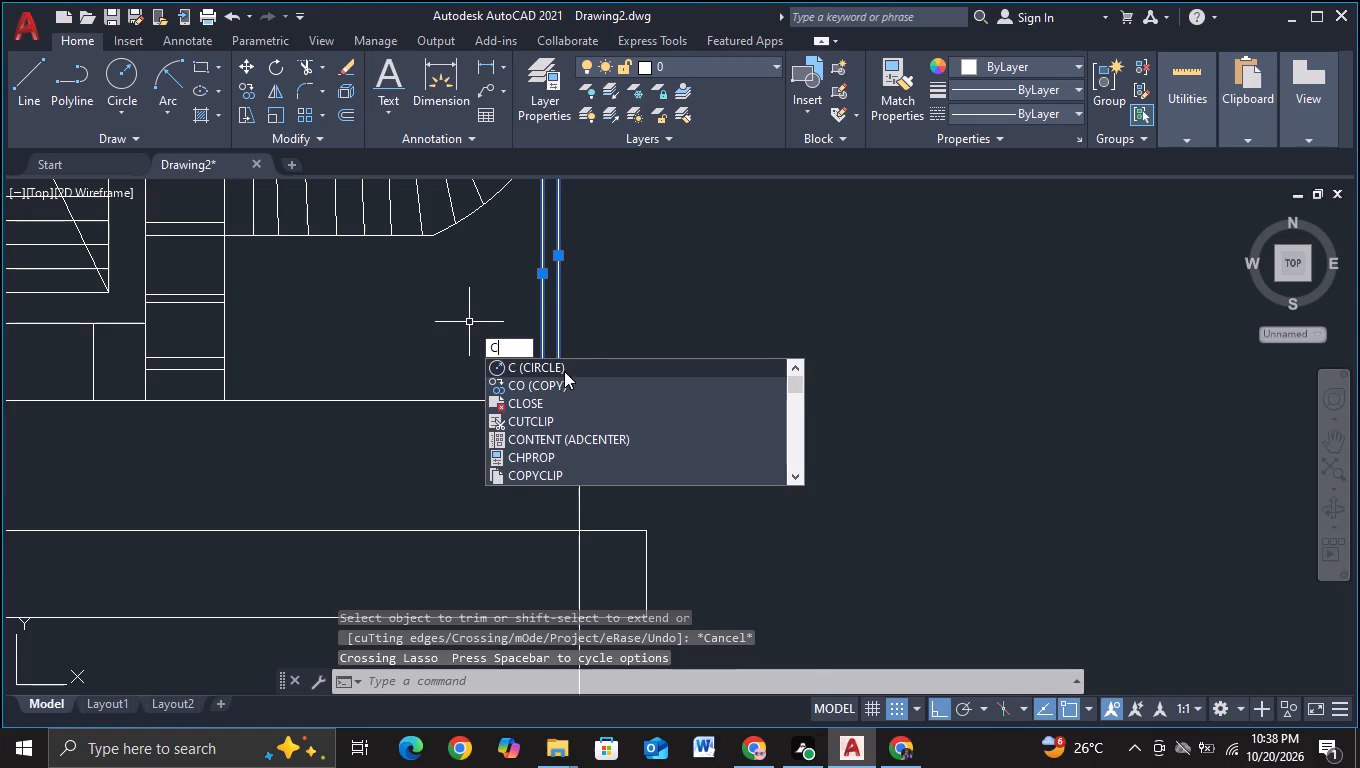
{"action": "left_click", "coordinate": [562, 383]}
{"action": "left_click", "coordinate": [541, 336]}
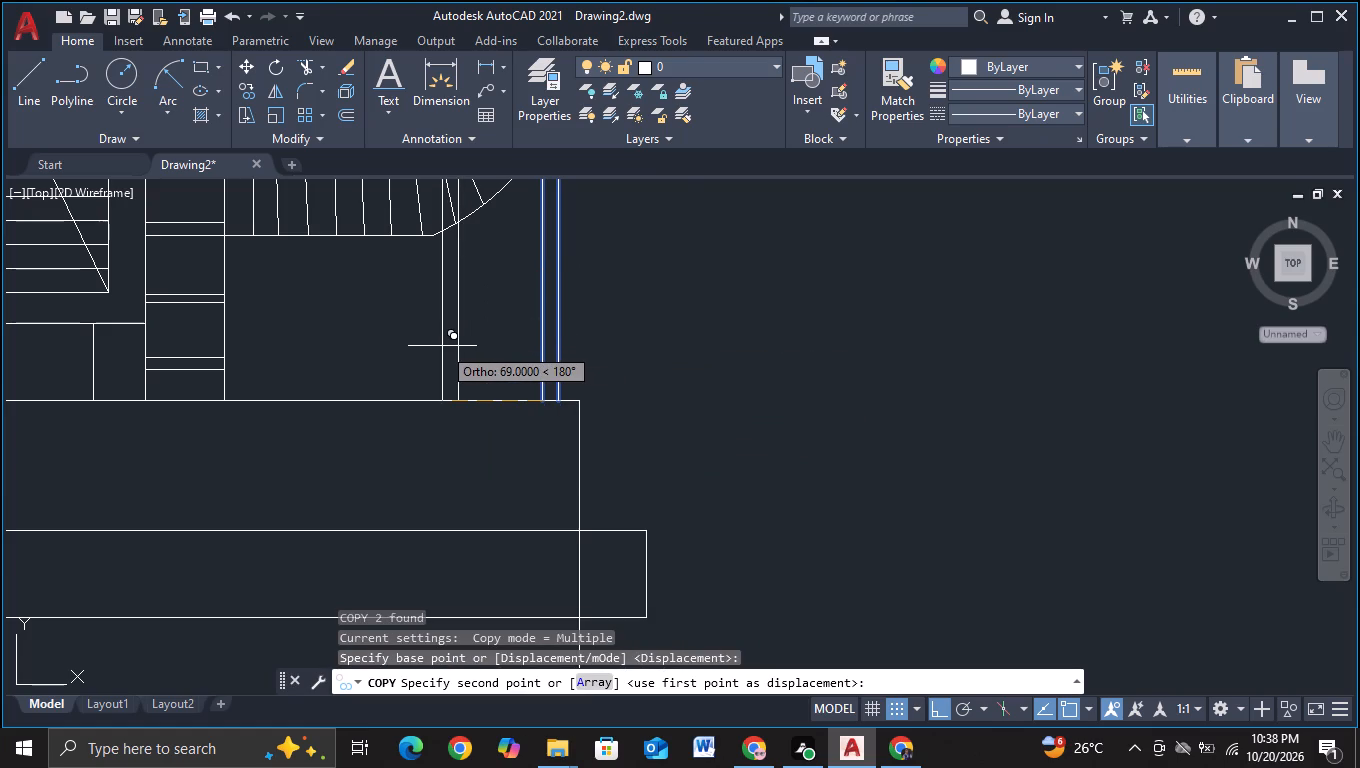
{"action": "left_click", "coordinate": [442, 346]}
{"action": "key", "text": "Escape"}
Trim the copied post's upper ends back to the elbow's outer curve.
{"action": "middle_click_drag", "start_coordinate": [490, 305], "coordinate": [484, 468]}
{"action": "left_click", "coordinate": [305, 61]}
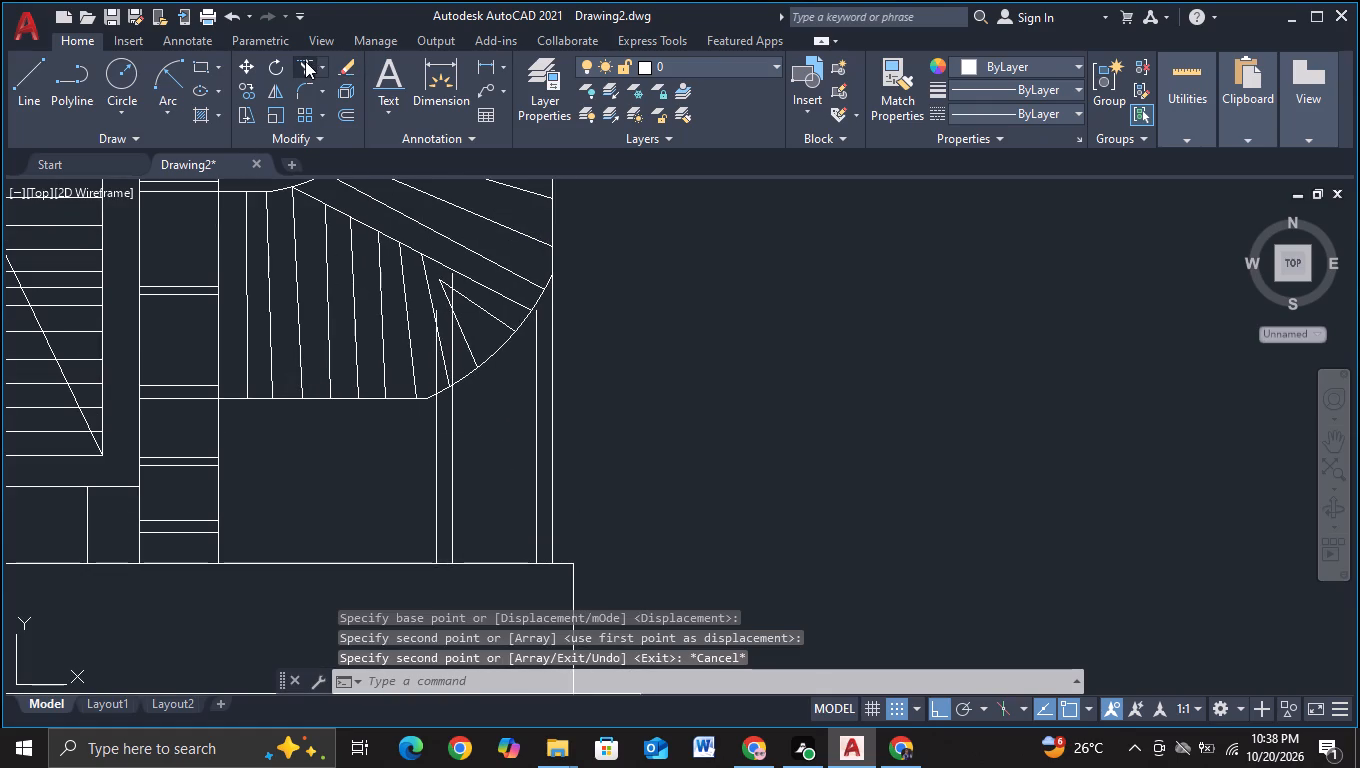
{"action": "left_click", "coordinate": [438, 381]}
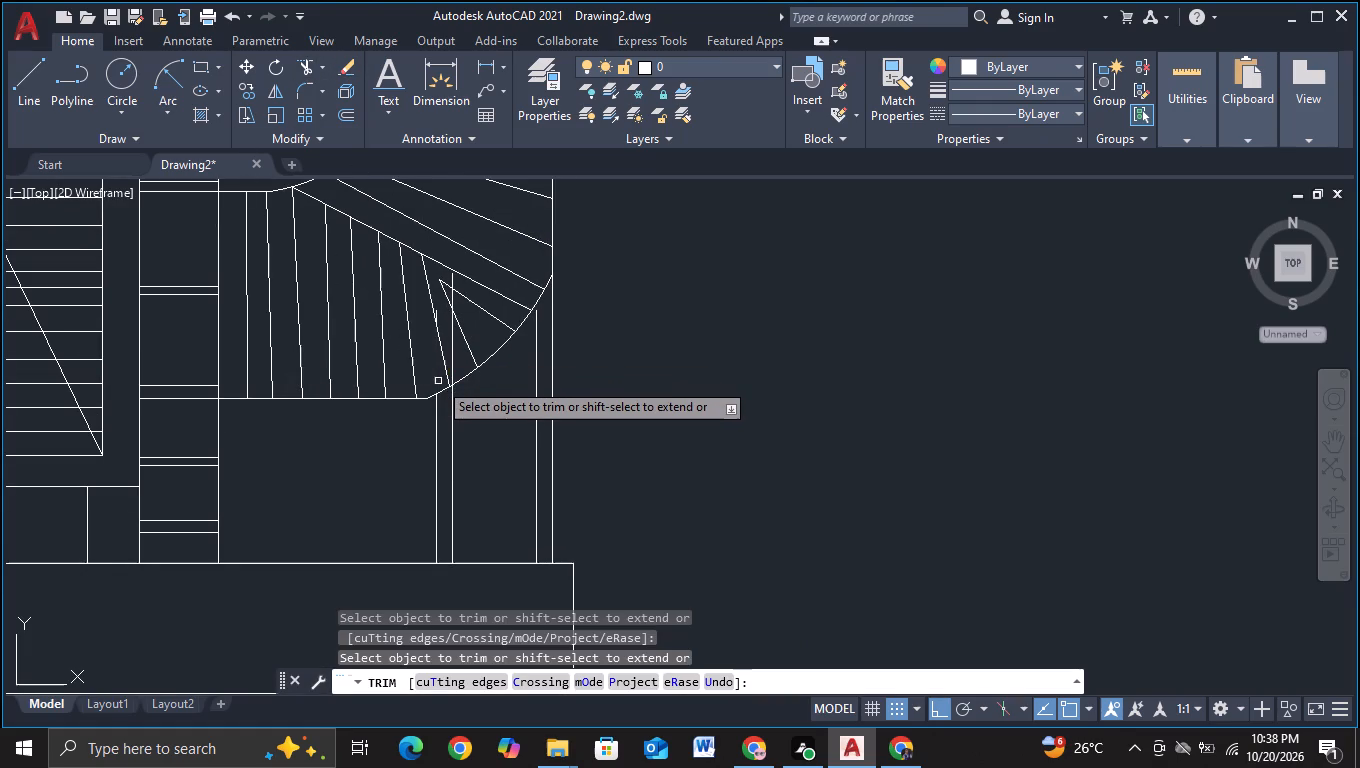
{"action": "left_click", "coordinate": [451, 361]}
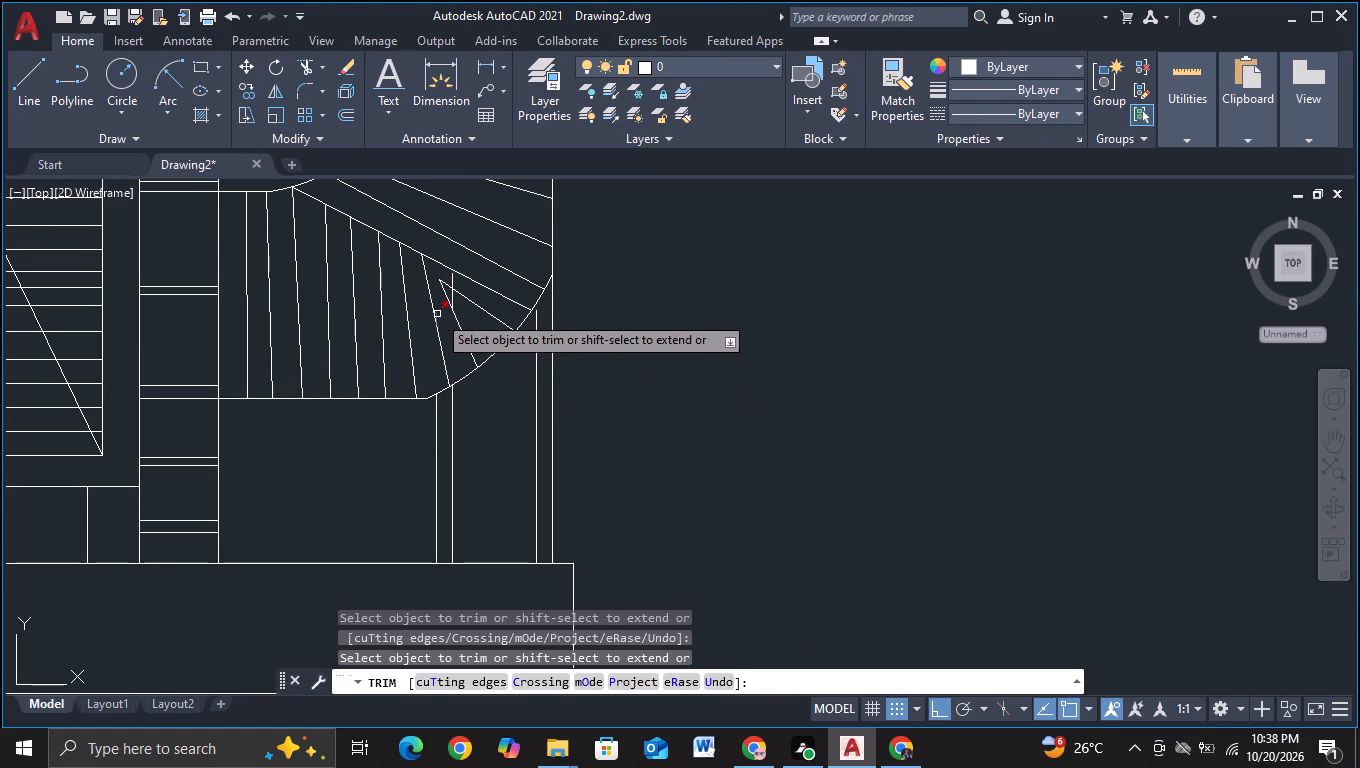
{"action": "left_click", "coordinate": [437, 314]}
{"action": "left_click", "coordinate": [451, 299]}
{"action": "left_click", "coordinate": [452, 282]}
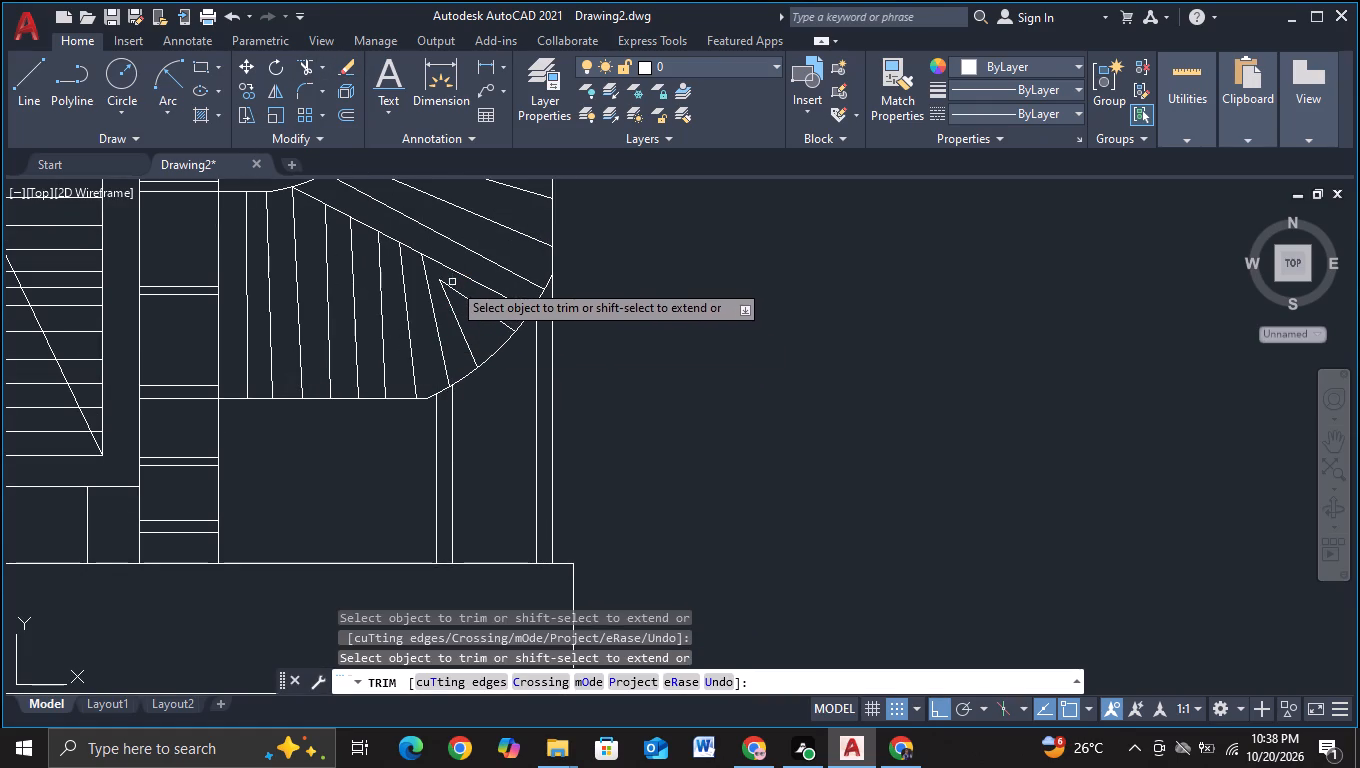
{"action": "key", "text": "Escape"}
Copy the trimmed inner post's two vertical lines horizontally to about midway between the two posts.
{"action": "middle_click_drag", "start_coordinate": [484, 446], "coordinate": [471, 407]}
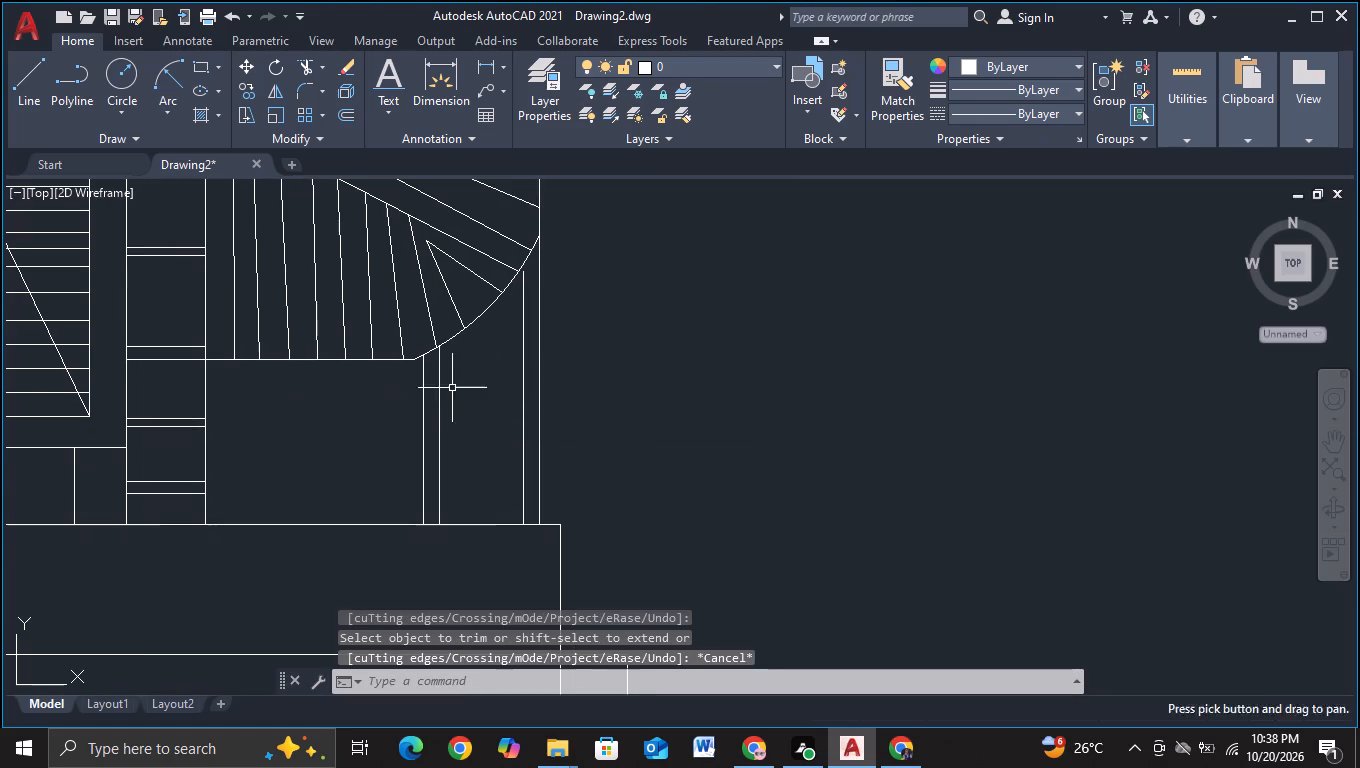
{"action": "left_click_drag", "start_coordinate": [402, 441], "coordinate": [465, 430]}
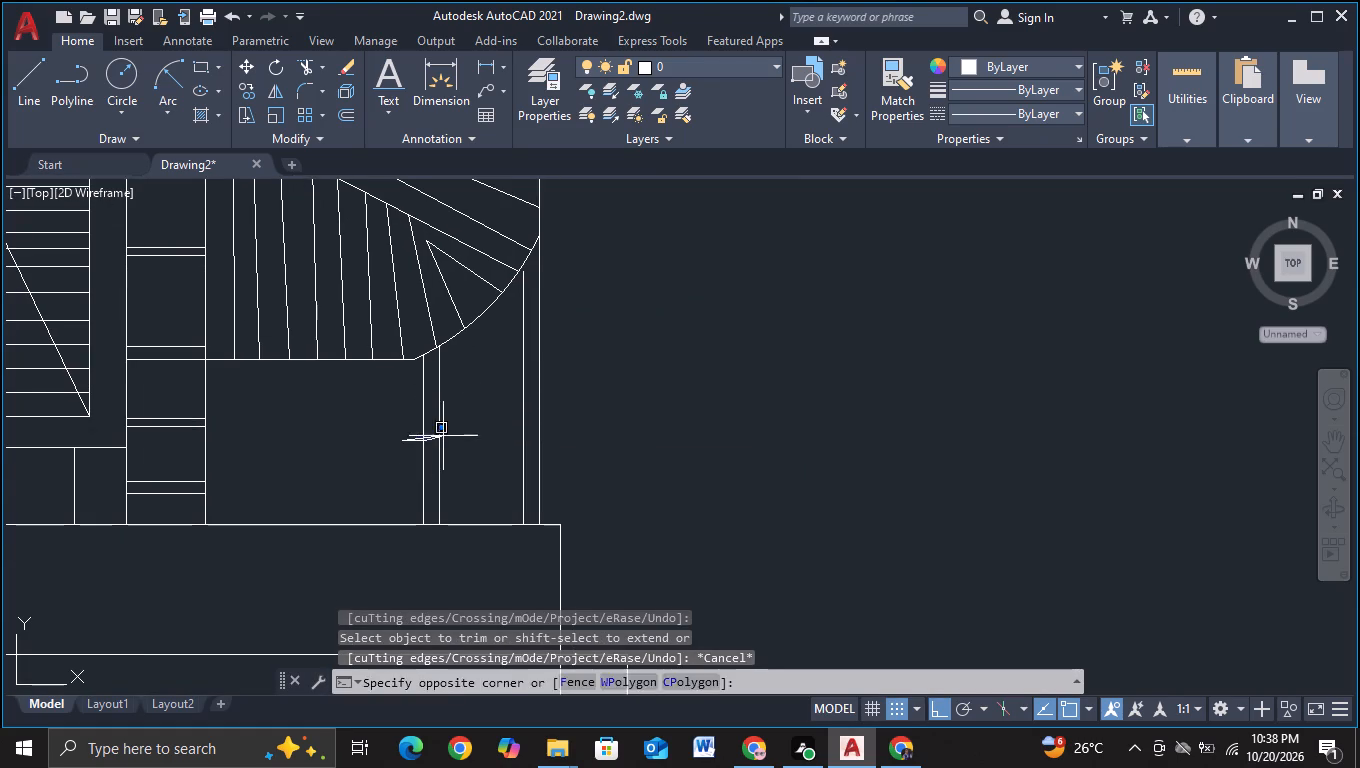
{"action": "left_click_drag", "start_coordinate": [465, 430], "coordinate": [468, 429]}
{"action": "left_click_drag", "start_coordinate": [468, 422], "coordinate": [363, 464]}
{"action": "key", "text": "c"}
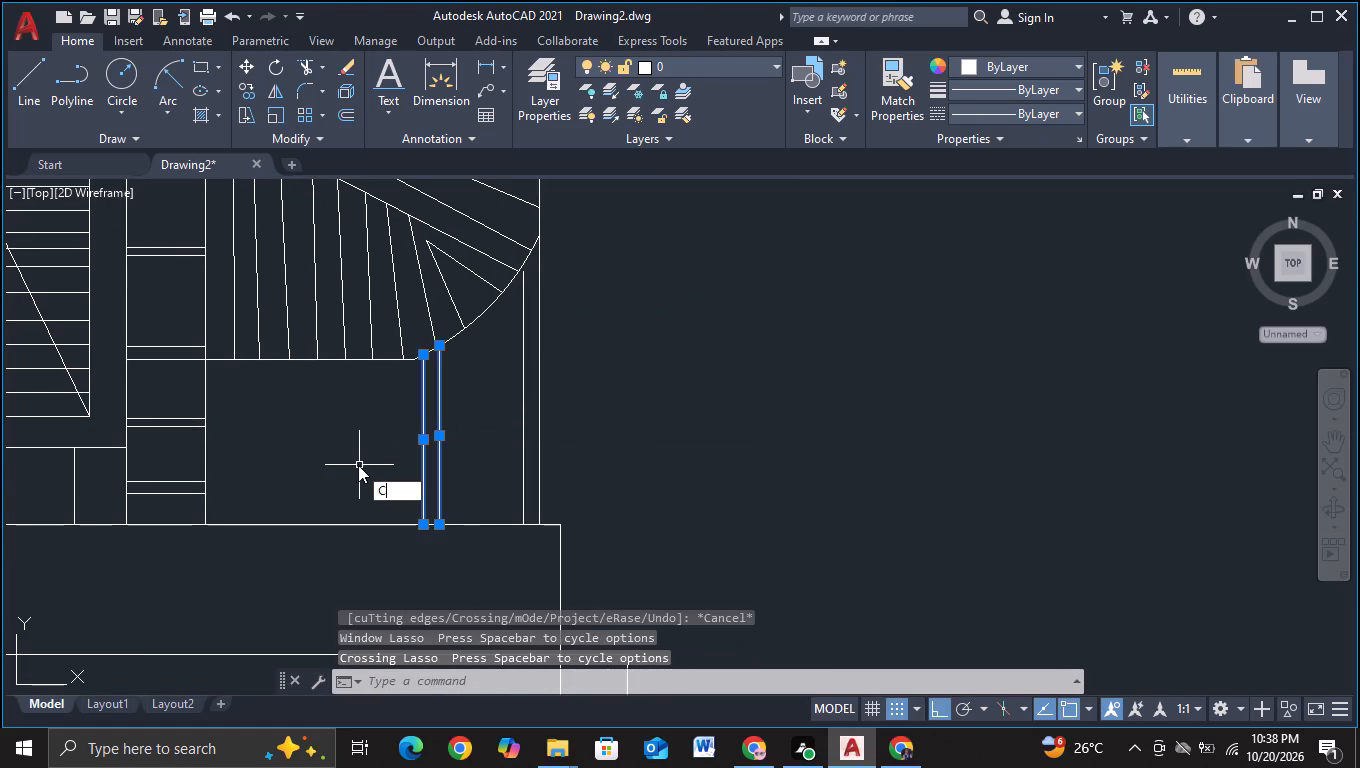
{"action": "left_click", "coordinate": [468, 531]}
{"action": "left_click", "coordinate": [430, 484]}
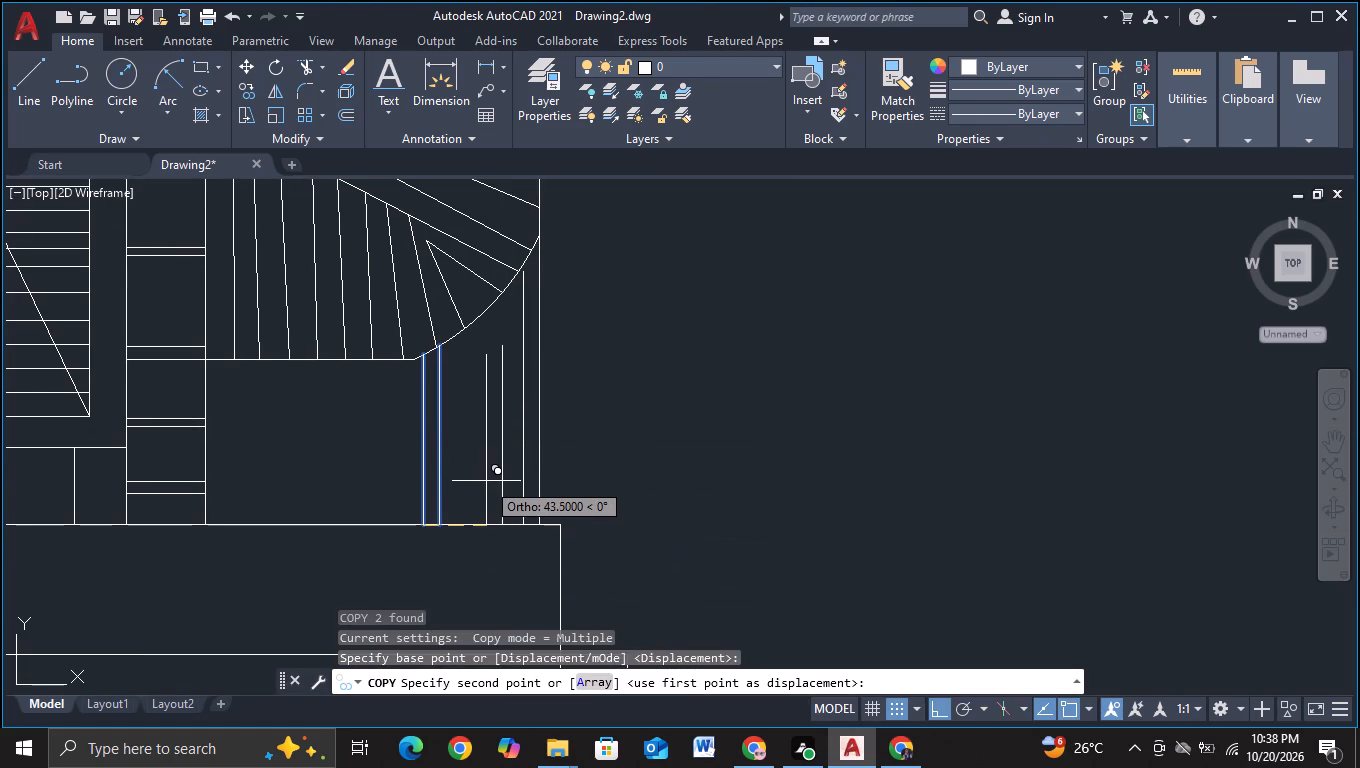
{"action": "left_click", "coordinate": [472, 485]}
{"action": "key", "text": "Escape"}
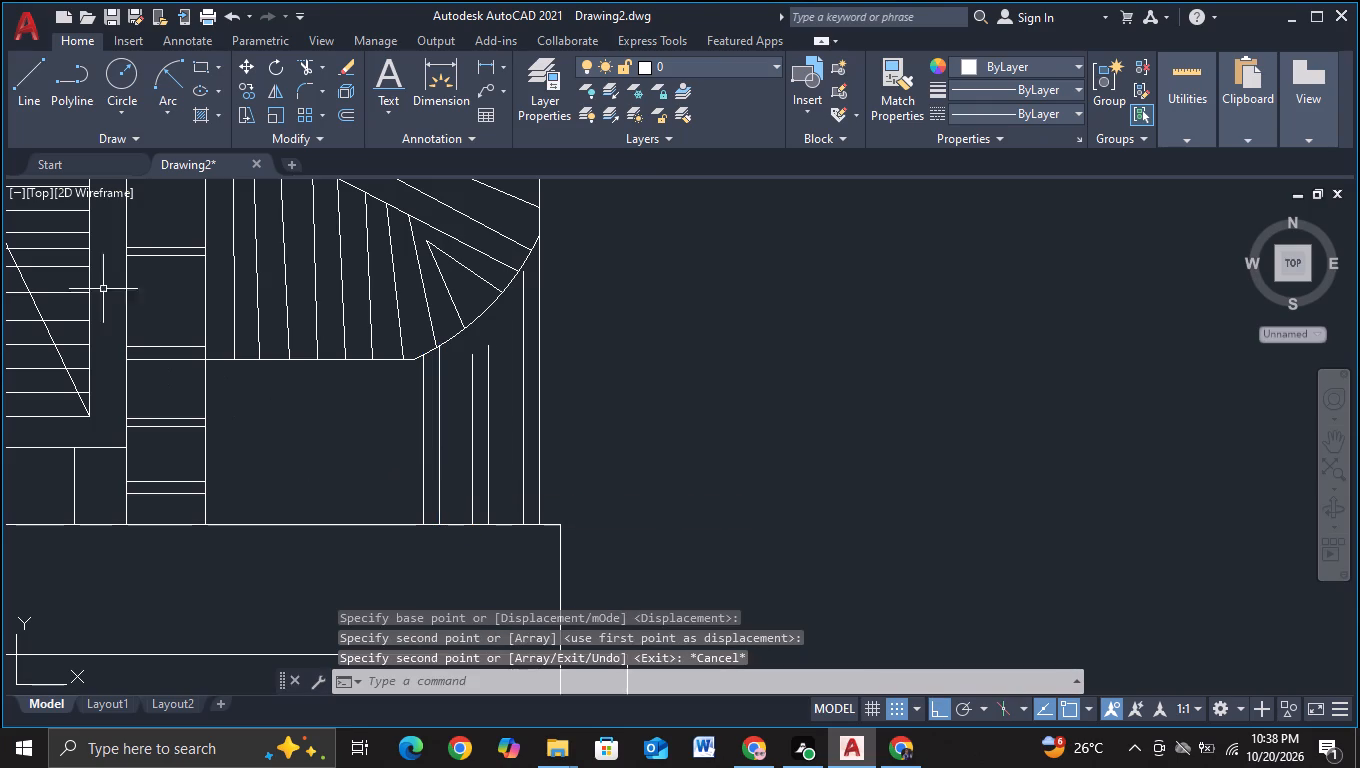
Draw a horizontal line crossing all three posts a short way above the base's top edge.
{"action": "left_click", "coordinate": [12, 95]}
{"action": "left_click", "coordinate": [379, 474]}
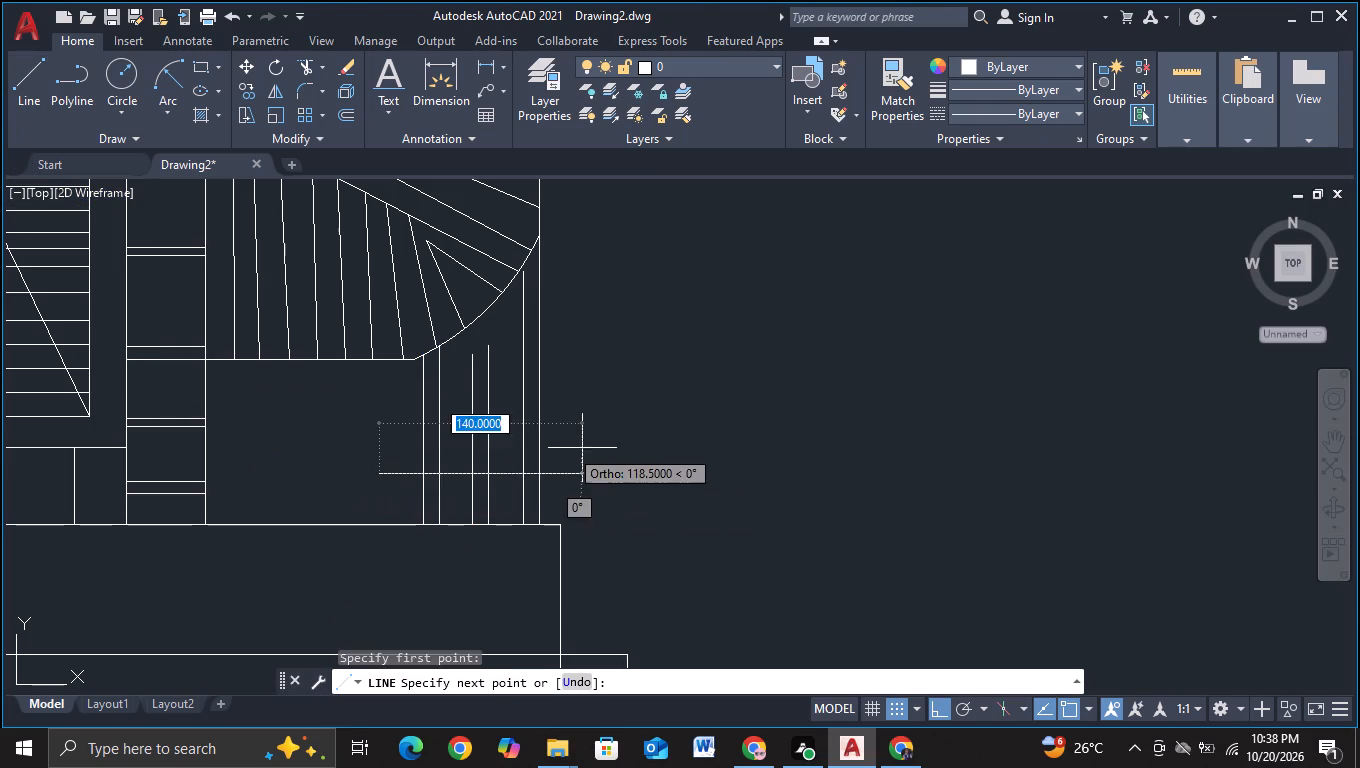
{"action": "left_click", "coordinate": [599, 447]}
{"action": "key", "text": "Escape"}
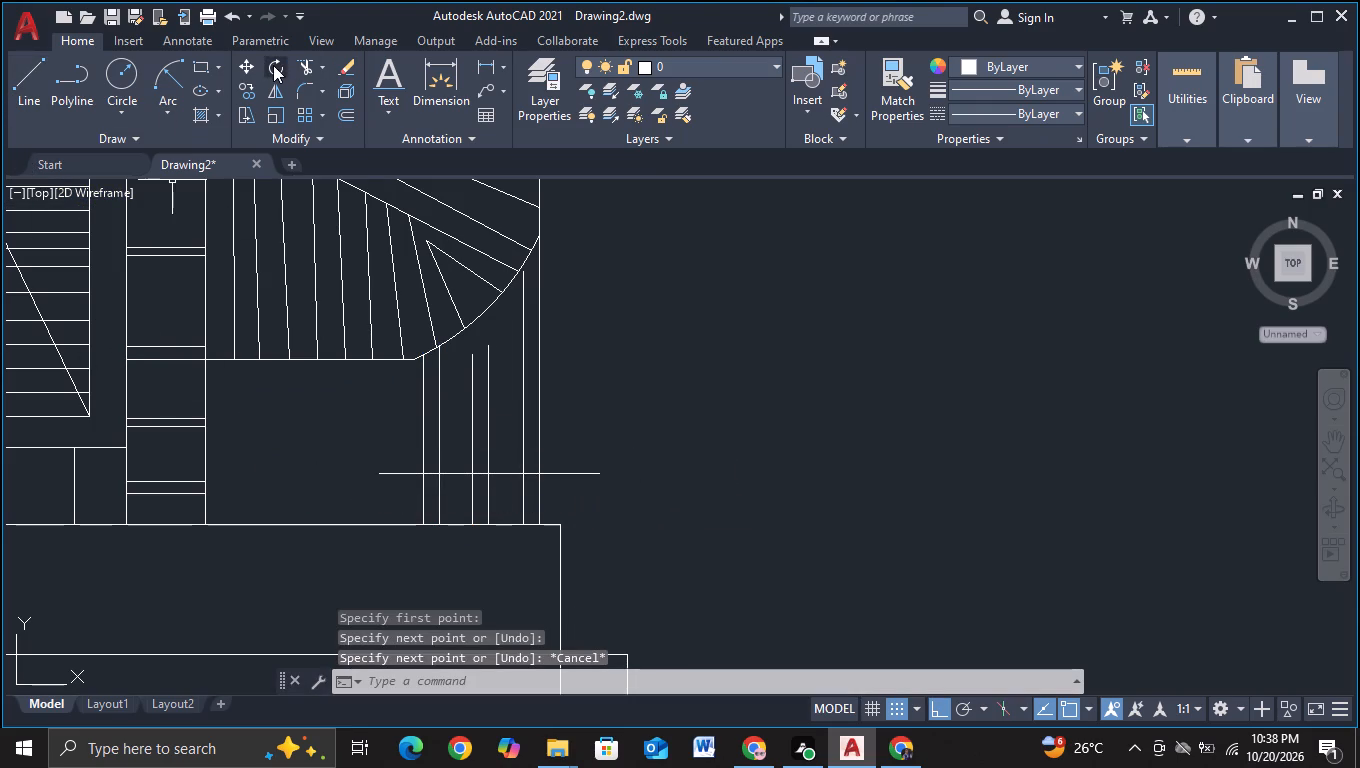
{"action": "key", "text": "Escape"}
Extend the middle post's two lines up to the elbow's outer curve.
{"action": "key", "text": "e"}
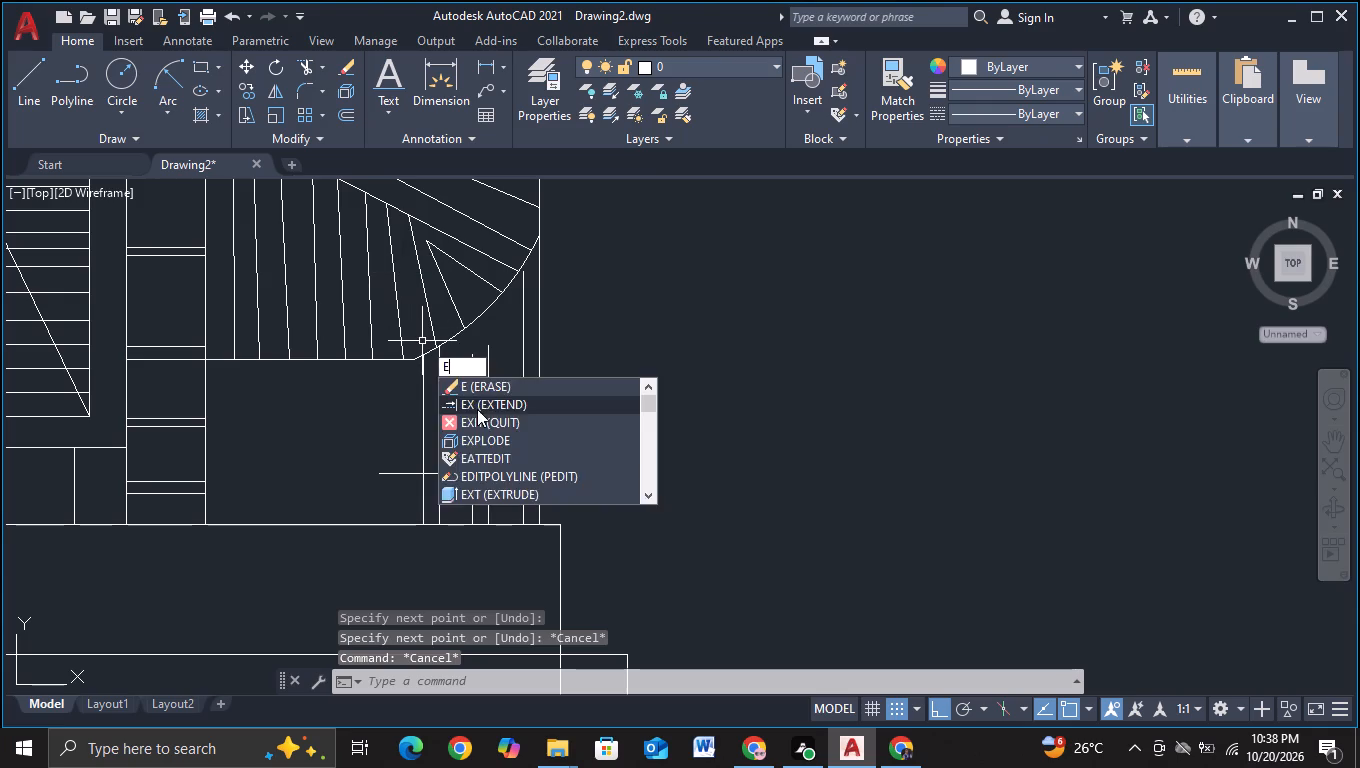
{"action": "left_click", "coordinate": [477, 409]}
{"action": "left_click_drag", "start_coordinate": [458, 385], "coordinate": [498, 381]}
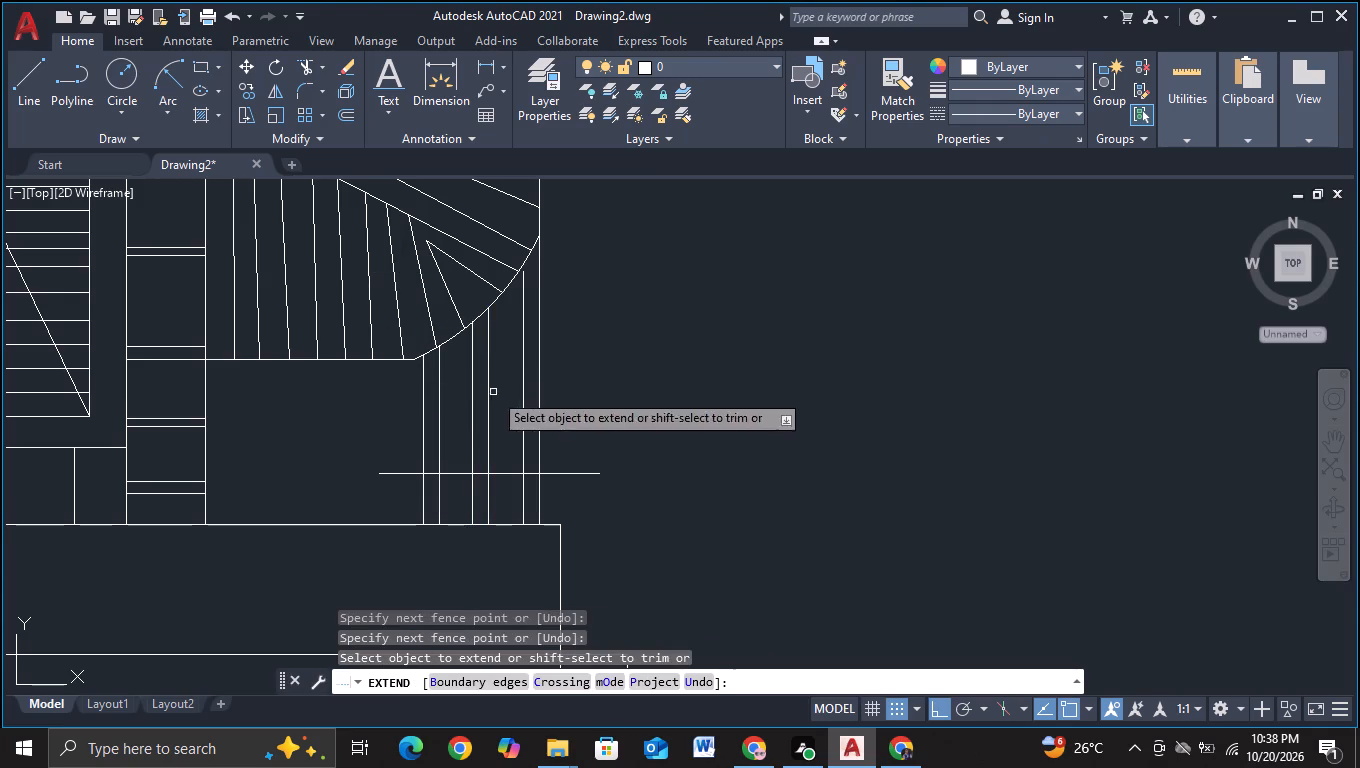
{"action": "key", "text": "Escape"}
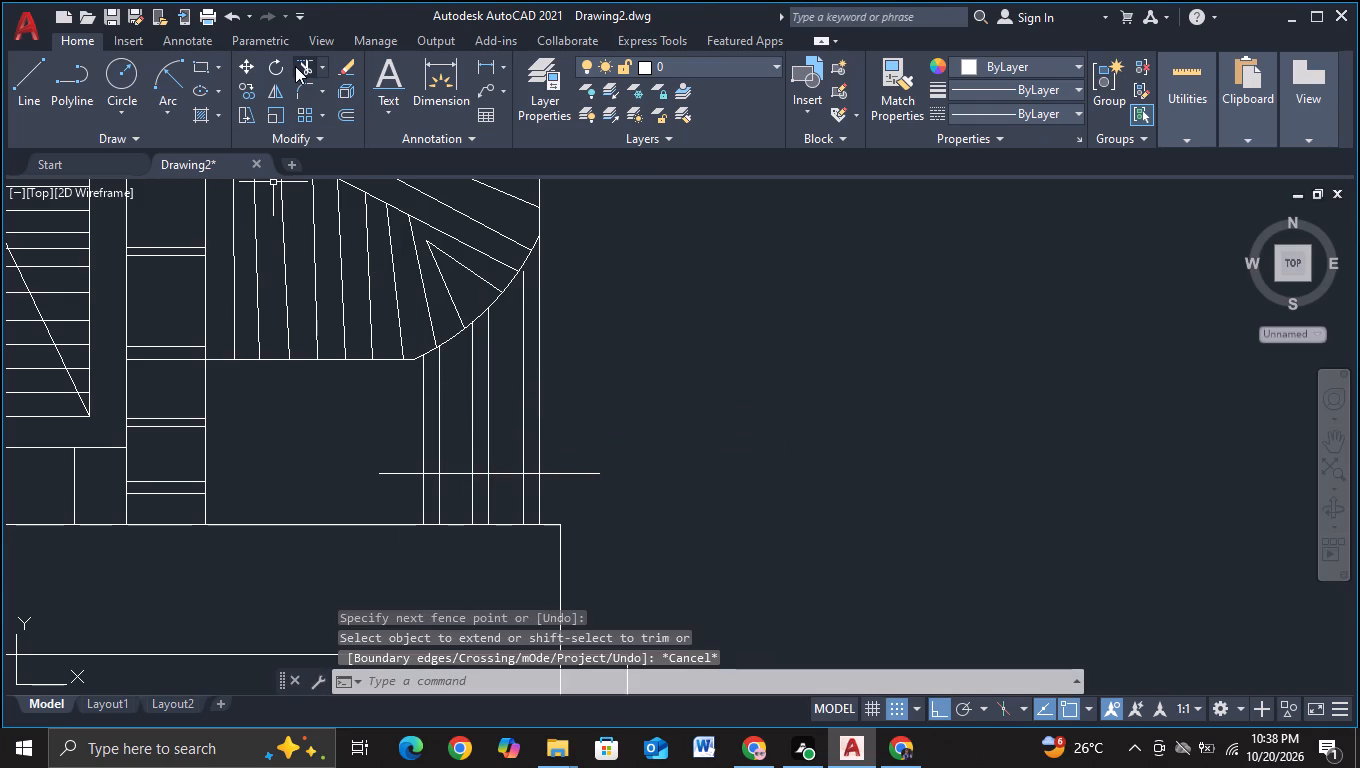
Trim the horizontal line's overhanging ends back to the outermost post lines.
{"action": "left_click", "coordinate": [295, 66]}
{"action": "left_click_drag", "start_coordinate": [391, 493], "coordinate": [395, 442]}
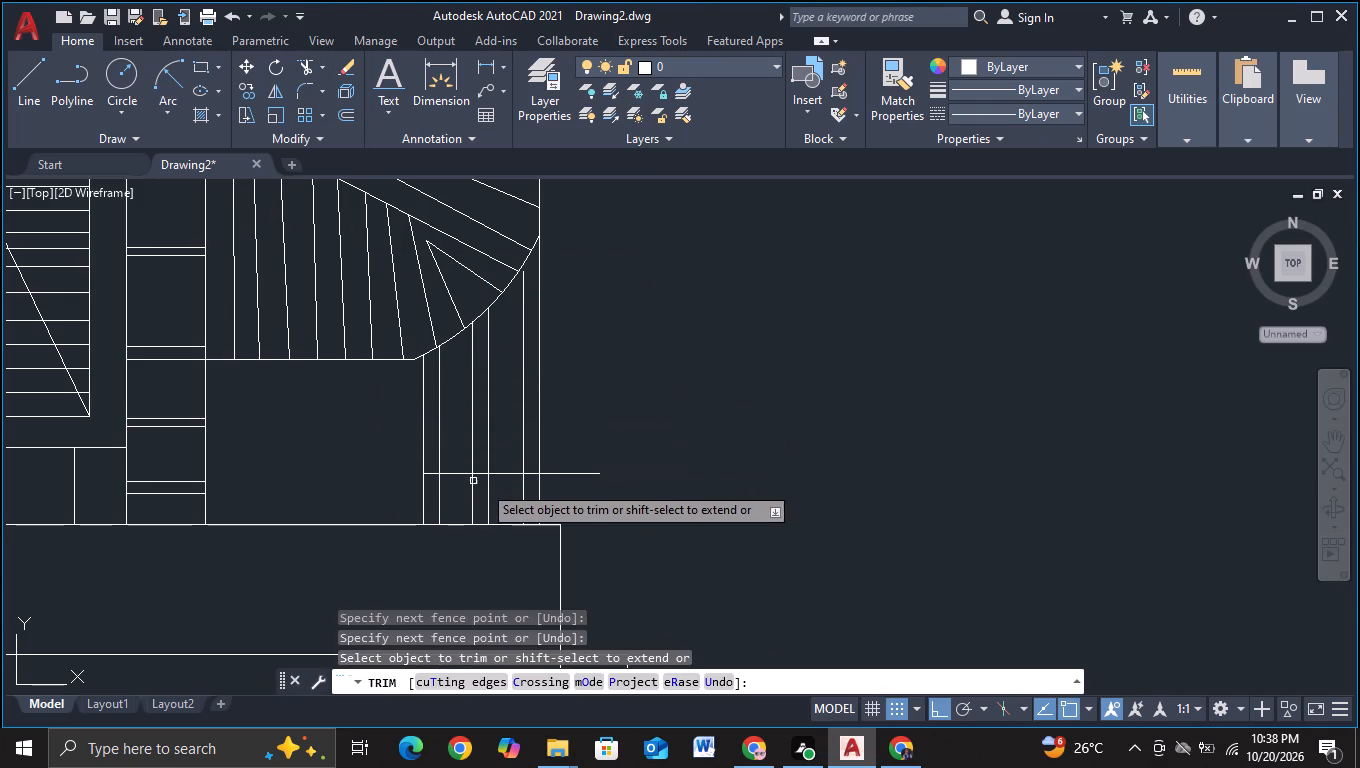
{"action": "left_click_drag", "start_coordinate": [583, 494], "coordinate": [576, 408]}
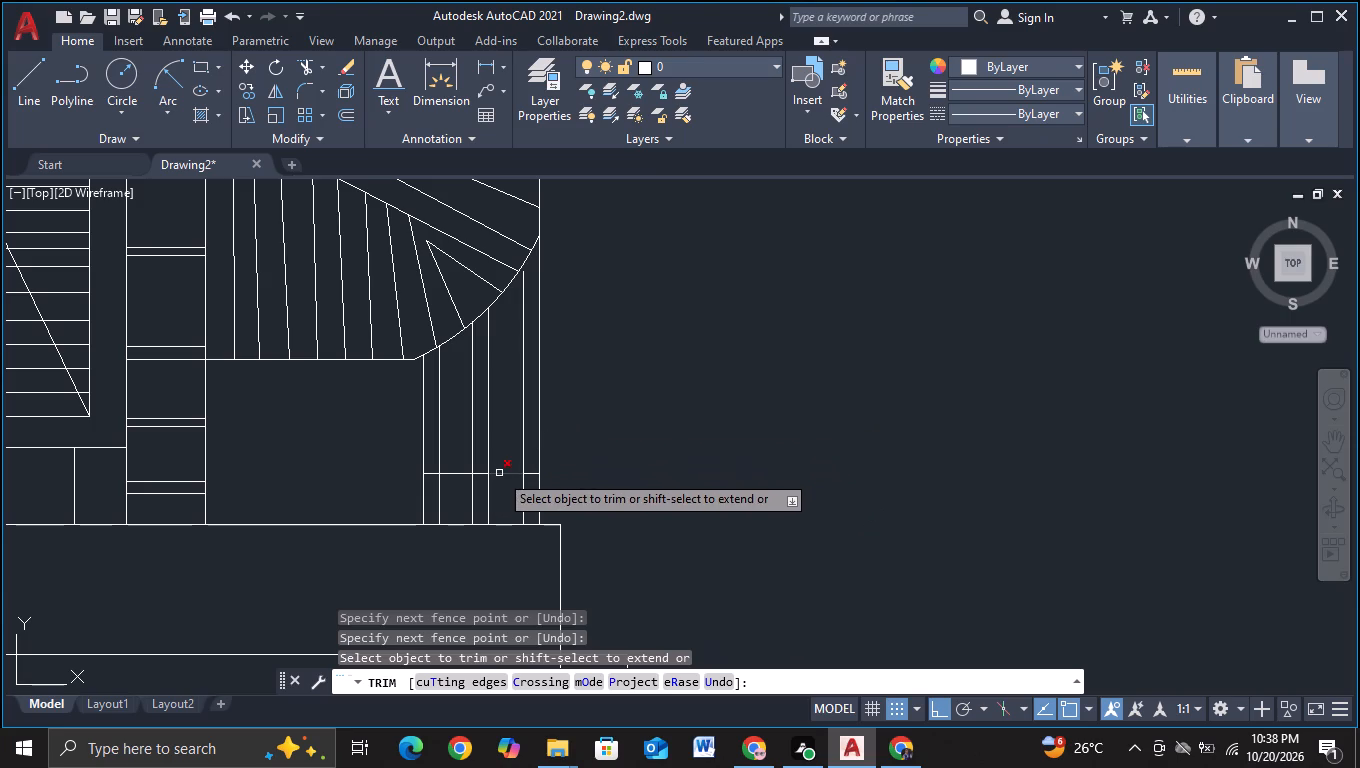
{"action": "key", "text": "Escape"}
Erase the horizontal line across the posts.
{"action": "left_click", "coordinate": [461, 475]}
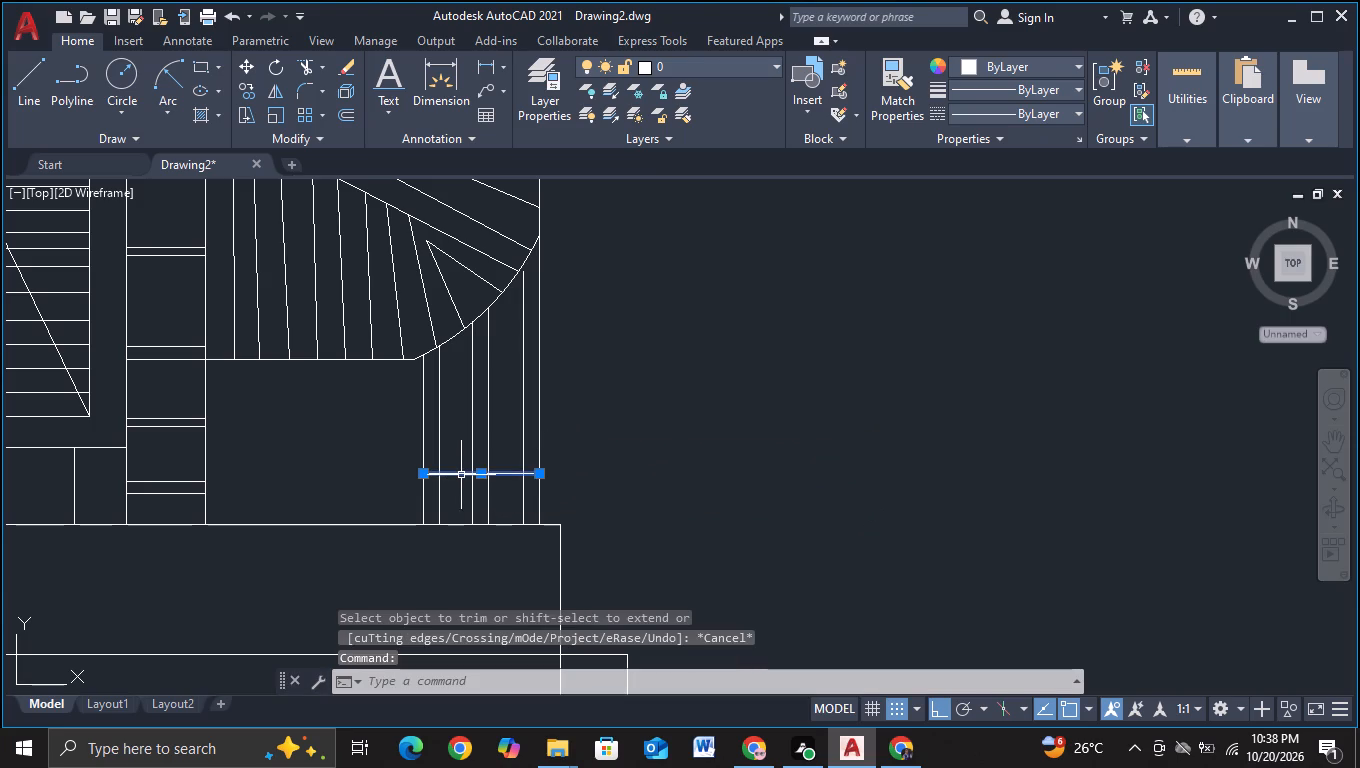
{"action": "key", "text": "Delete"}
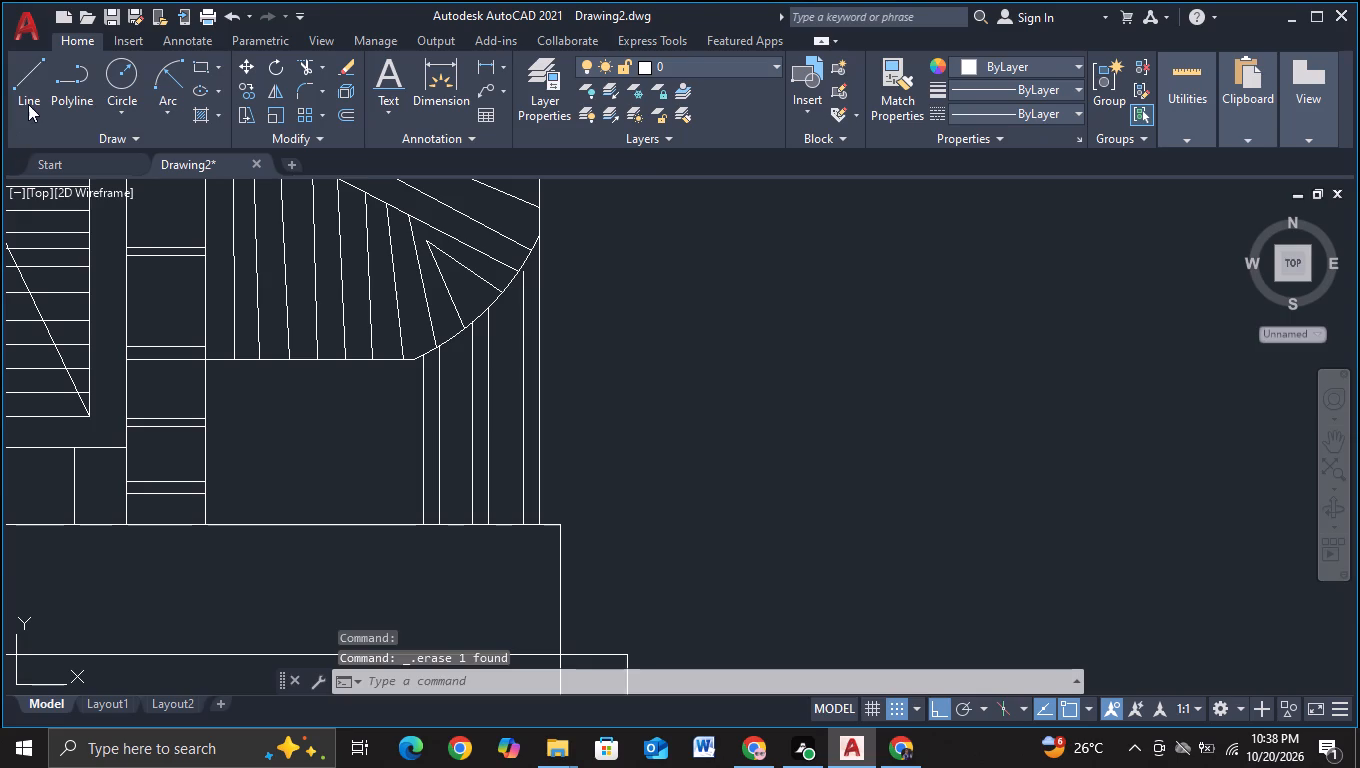
Draw two diagonal braces, one from the inner post's top to the middle post's foot, the other from that foot to the outer post's top.
{"action": "left_click", "coordinate": [28, 104]}
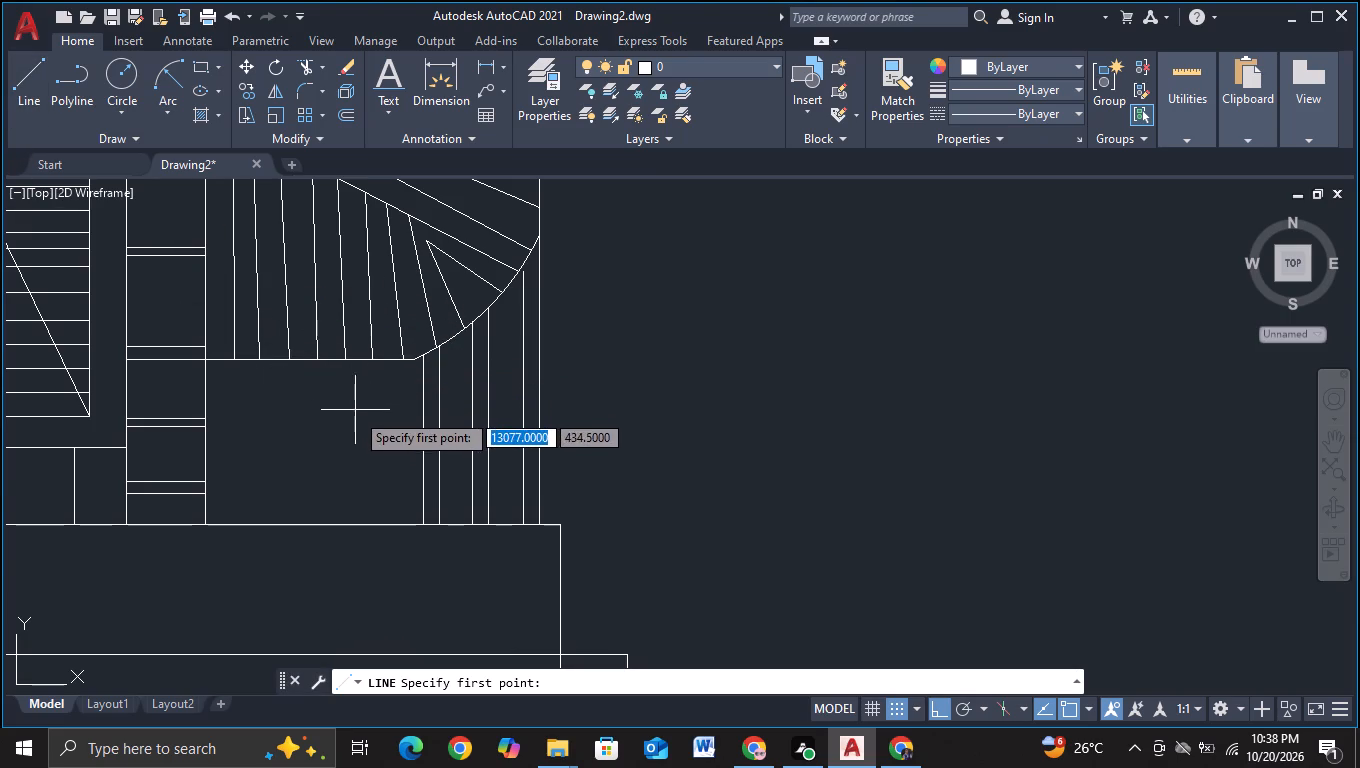
{"action": "left_click", "coordinate": [442, 361]}
{"action": "left_click", "coordinate": [470, 516]}
{"action": "key", "text": "Escape"}
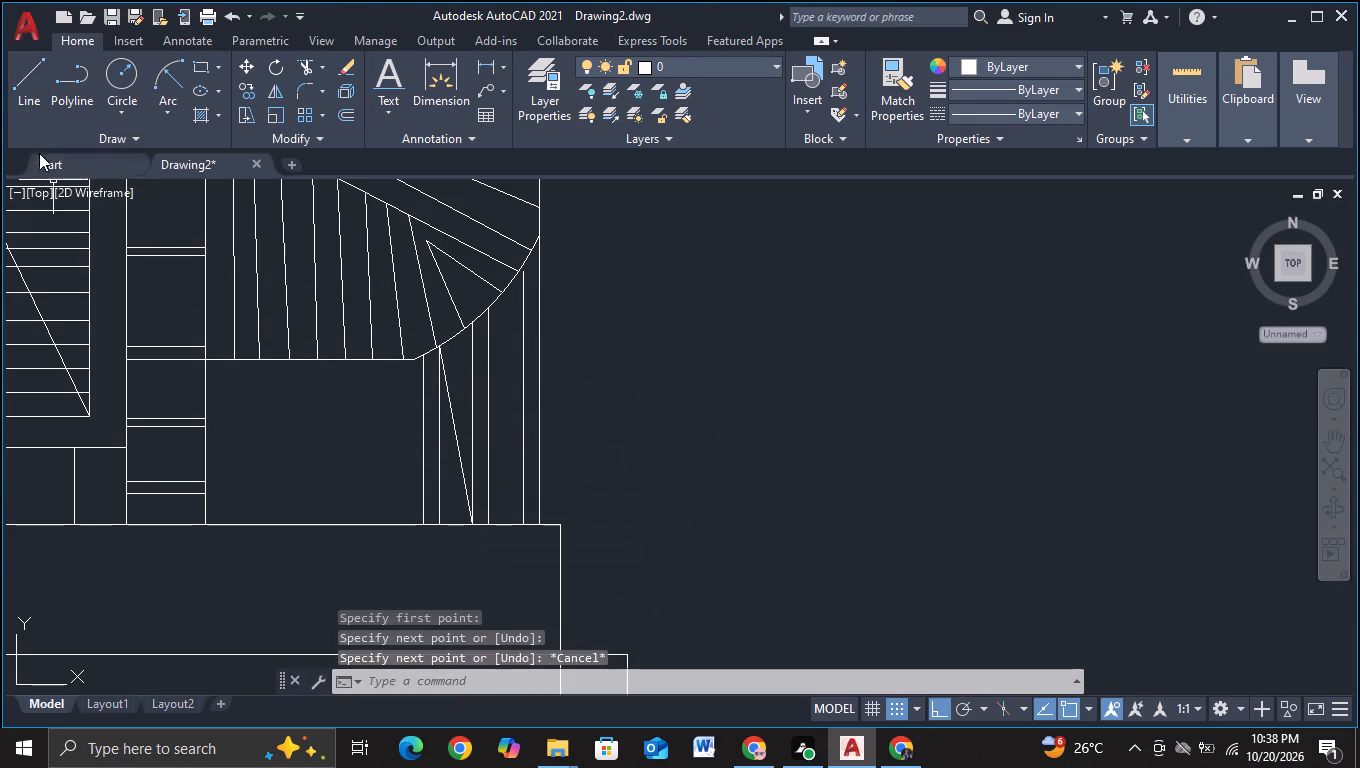
{"action": "left_click", "coordinate": [9, 87]}
{"action": "left_click", "coordinate": [19, 102]}
{"action": "left_click", "coordinate": [490, 520]}
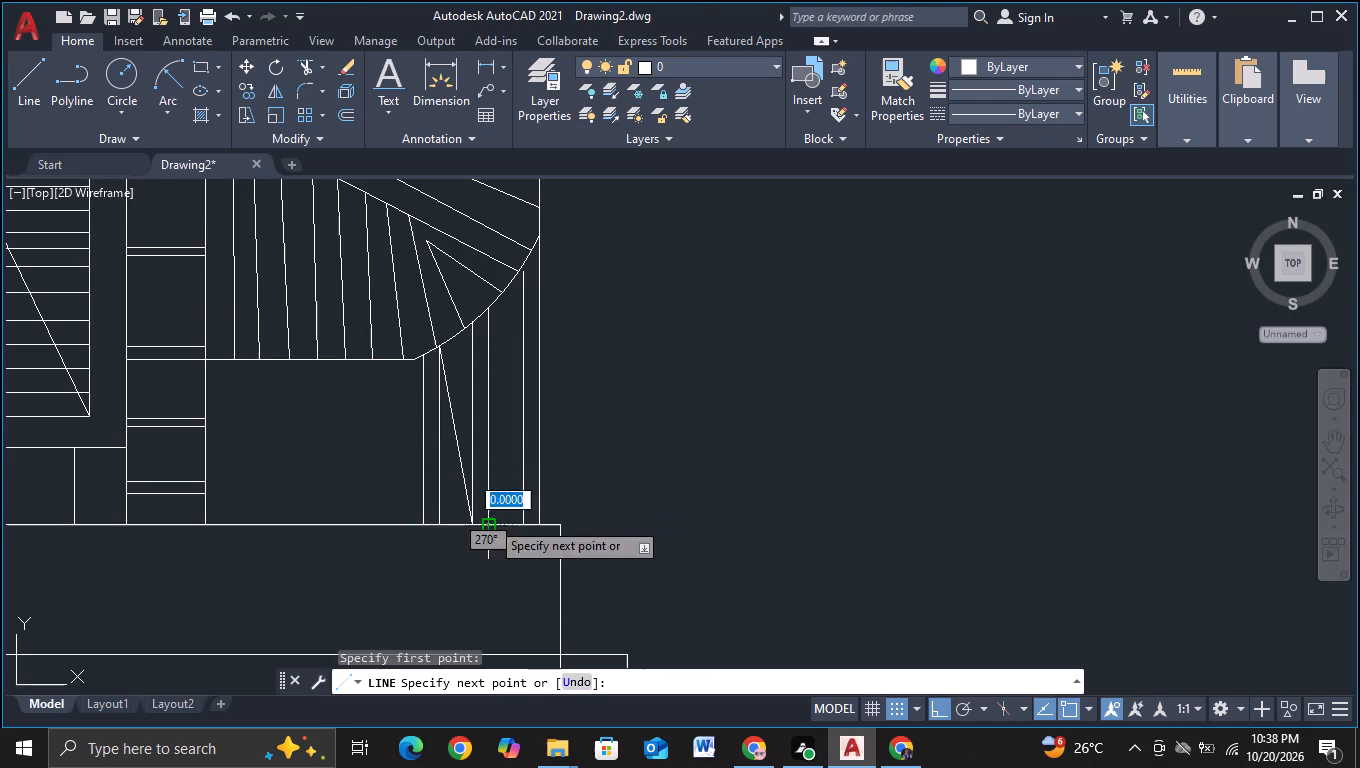
{"action": "left_click", "coordinate": [519, 281]}
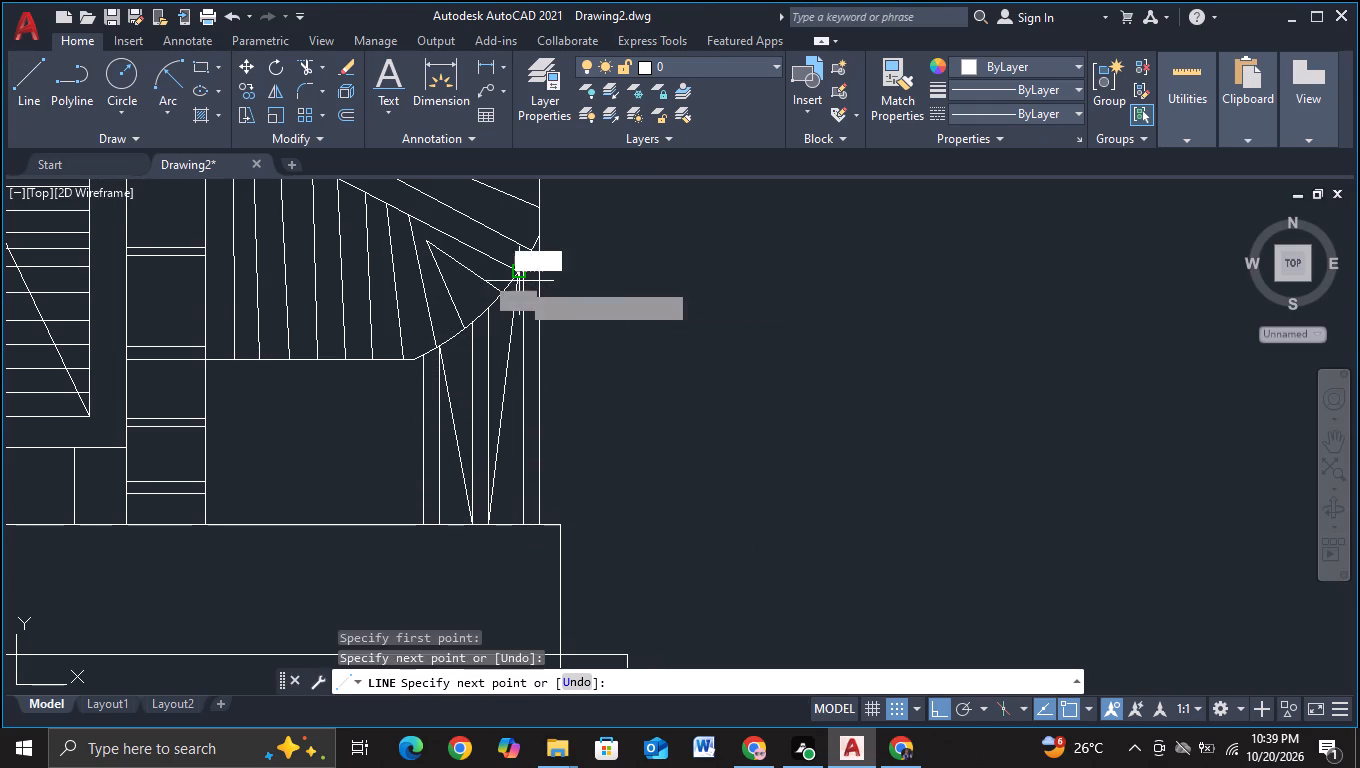
Erase the diagonal brace between the middle post's foot and the outer post's top.
{"action": "key", "text": "Escape"}
{"action": "scroll", "coordinate": [675, 364], "scroll_direction": "down", "scroll_amount": 2}
{"action": "middle_click_drag", "start_coordinate": [727, 438], "coordinate": [667, 587]}
{"action": "scroll", "coordinate": [666, 555], "scroll_direction": "down", "scroll_amount": 2}
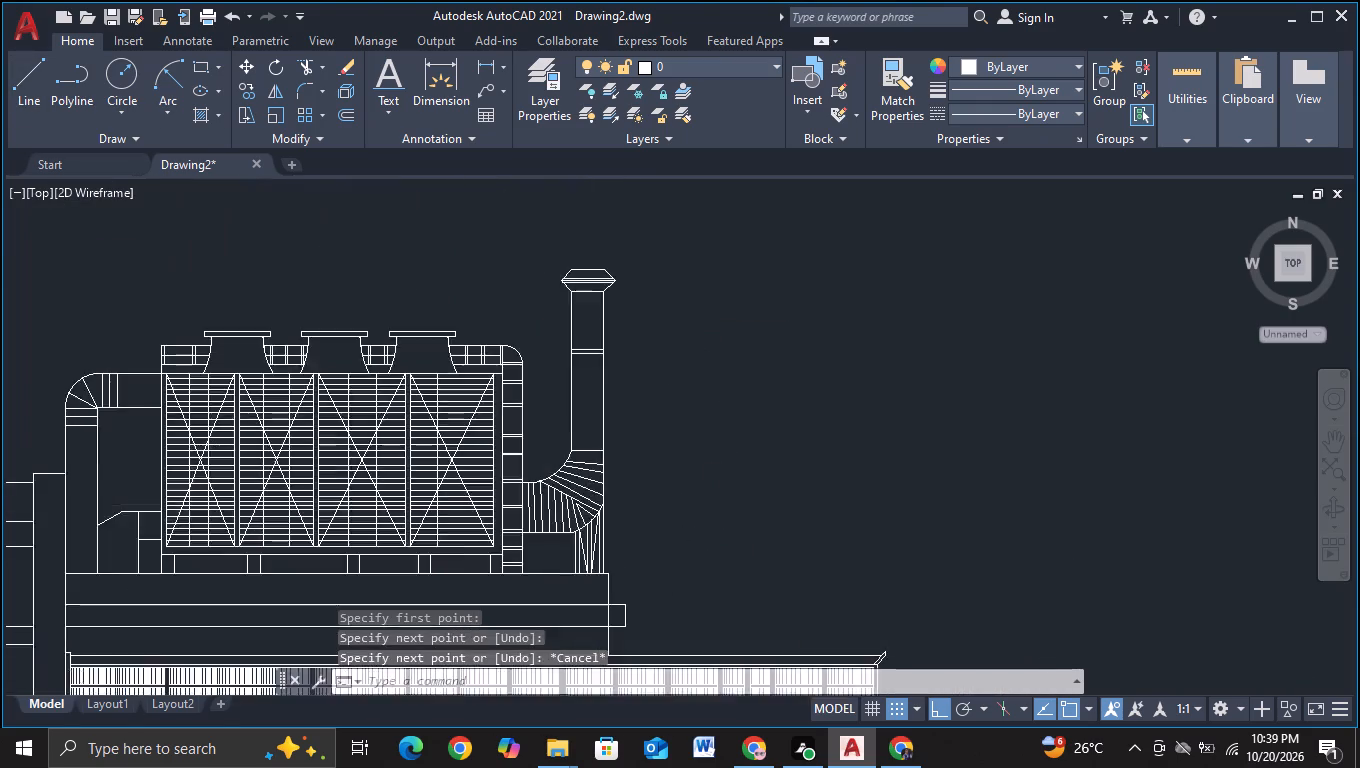
{"action": "scroll", "coordinate": [670, 555], "scroll_direction": "up", "scroll_amount": 3}
{"action": "middle_click_drag", "start_coordinate": [656, 562], "coordinate": [633, 410]}
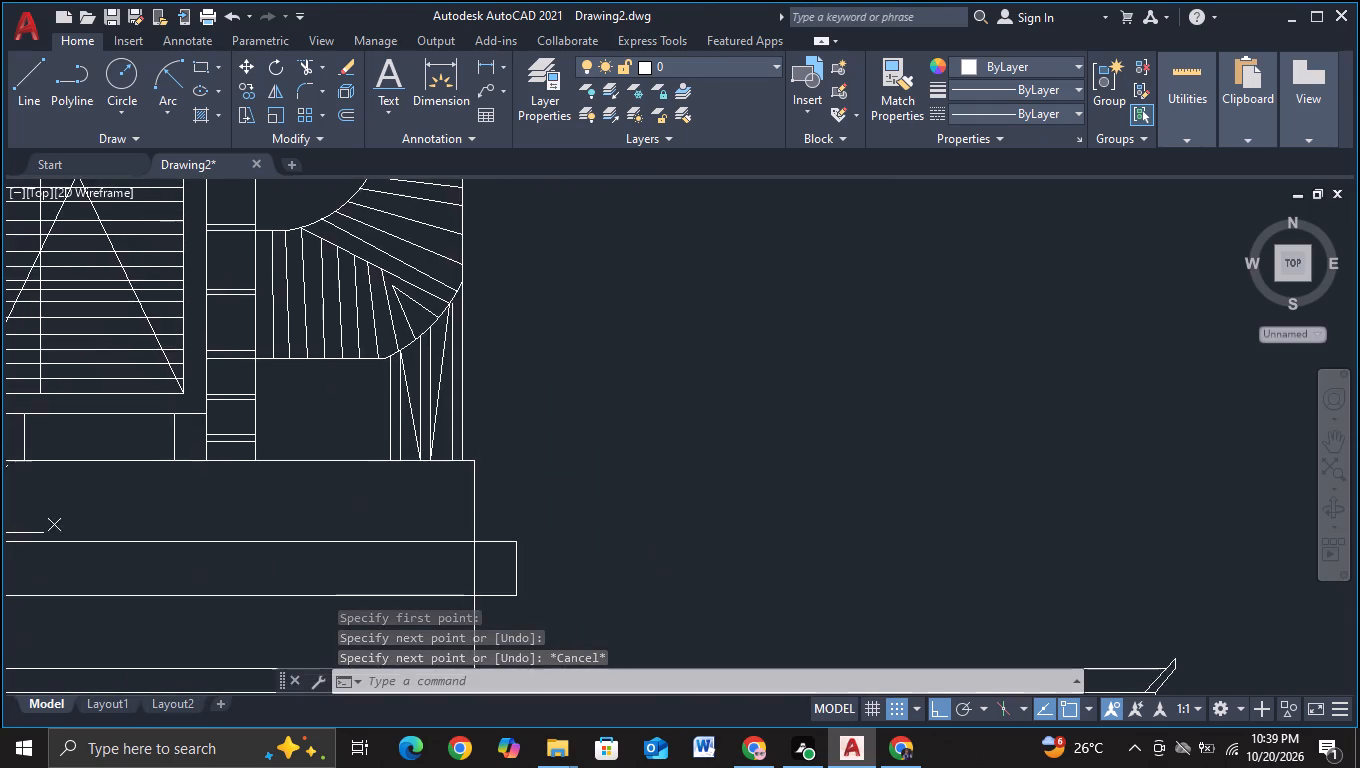
{"action": "scroll", "coordinate": [594, 423], "scroll_direction": "up", "scroll_amount": 1}
{"action": "left_click", "coordinate": [340, 387]}
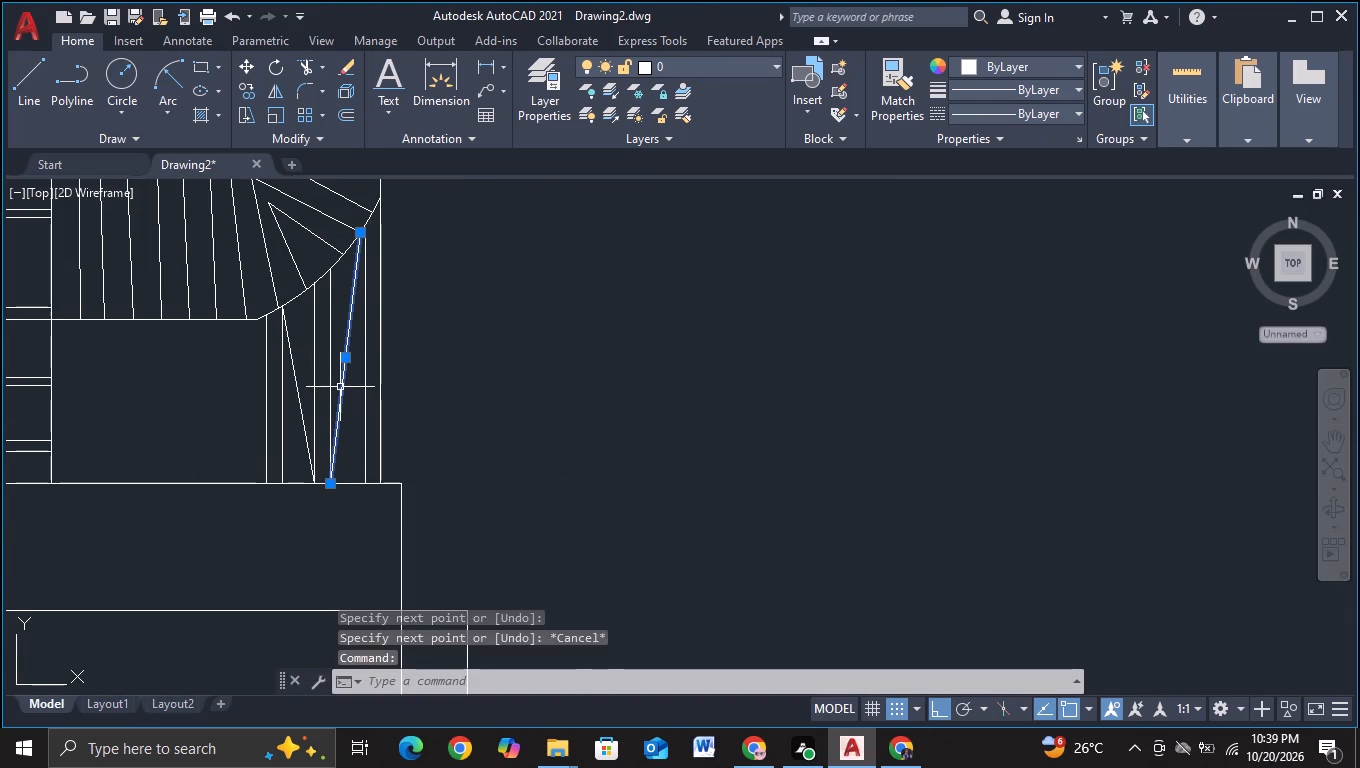
{"action": "key", "text": "Delete"}
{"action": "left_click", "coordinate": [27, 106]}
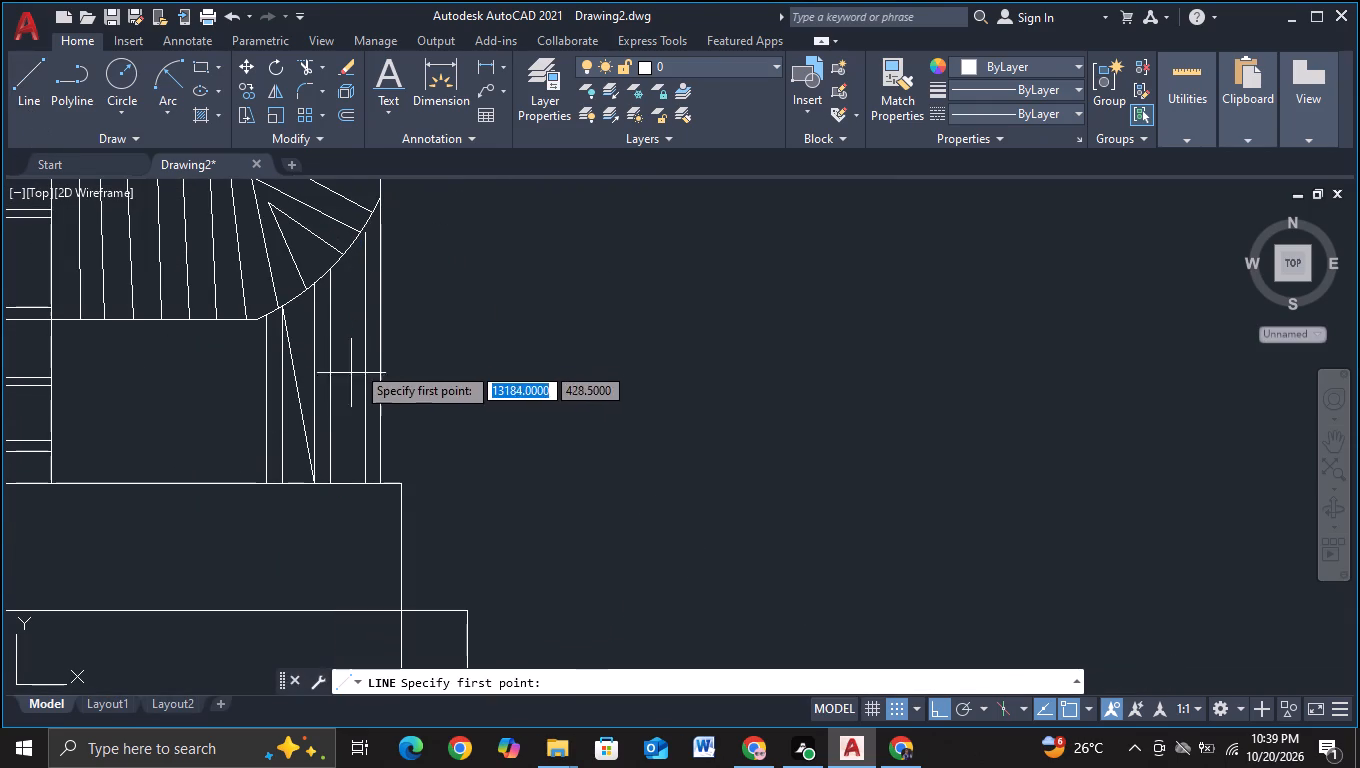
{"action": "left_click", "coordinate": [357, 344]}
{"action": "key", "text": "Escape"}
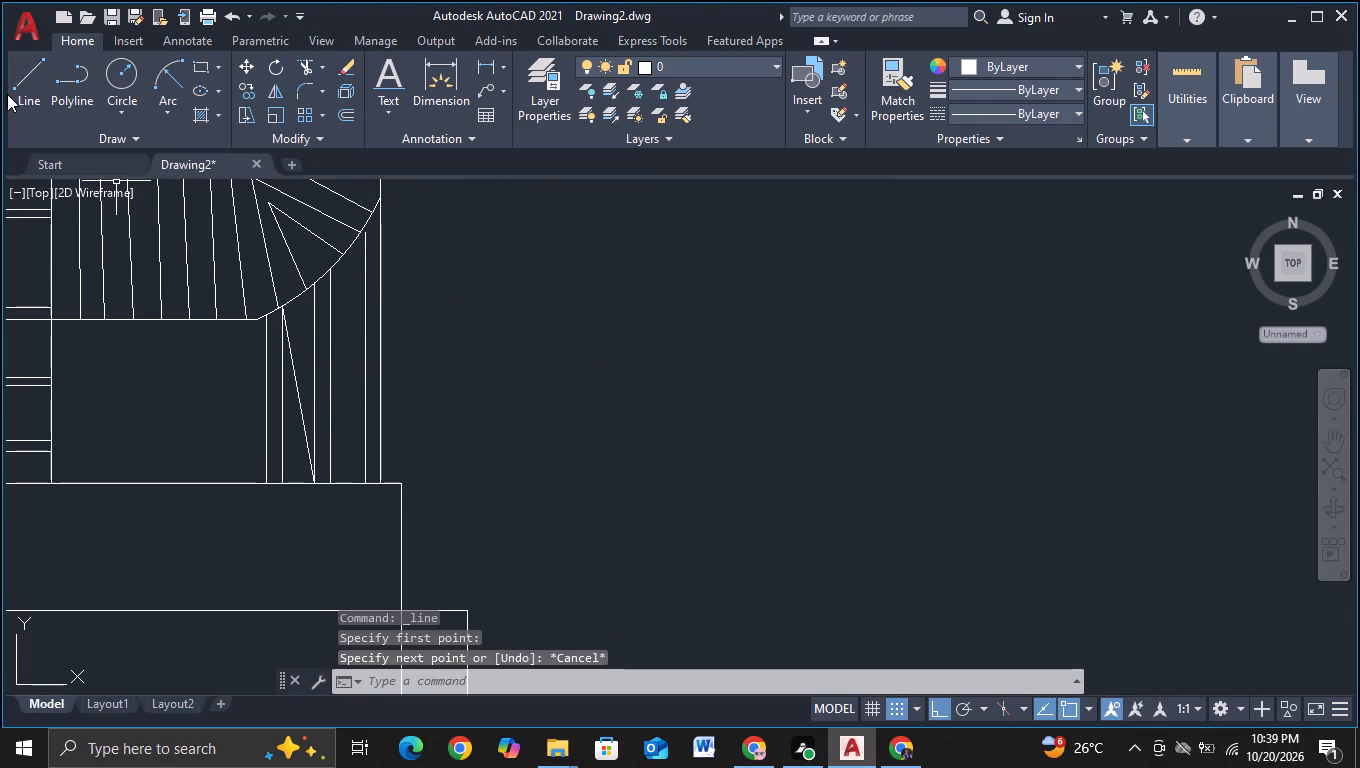
Draw a short horizontal line across the outer post at about mid-height, with object snap off.
{"action": "left_click", "coordinate": [7, 94]}
{"action": "left_click", "coordinate": [36, 100]}
{"action": "key", "text": "F3"}
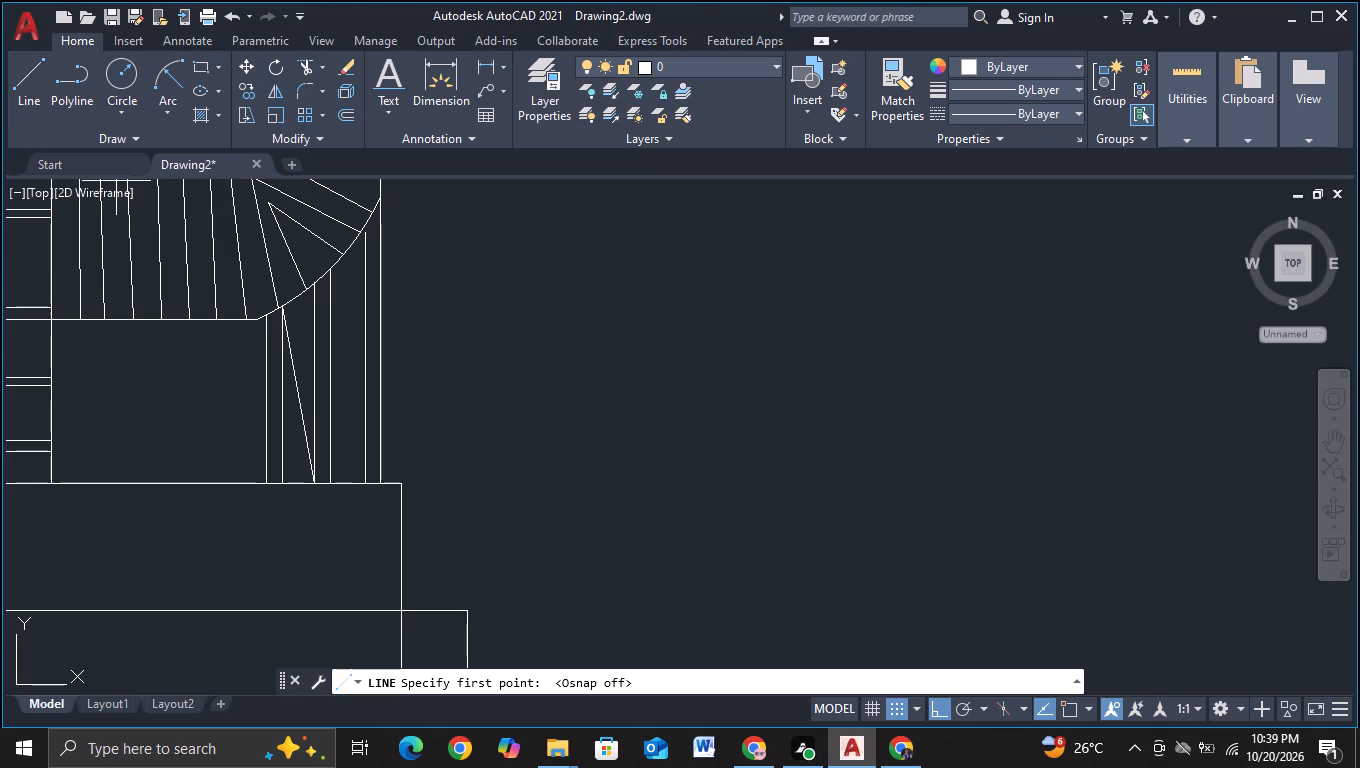
{"action": "left_click", "coordinate": [425, 349]}
{"action": "left_click", "coordinate": [342, 350]}
{"action": "key", "text": "Escape"}
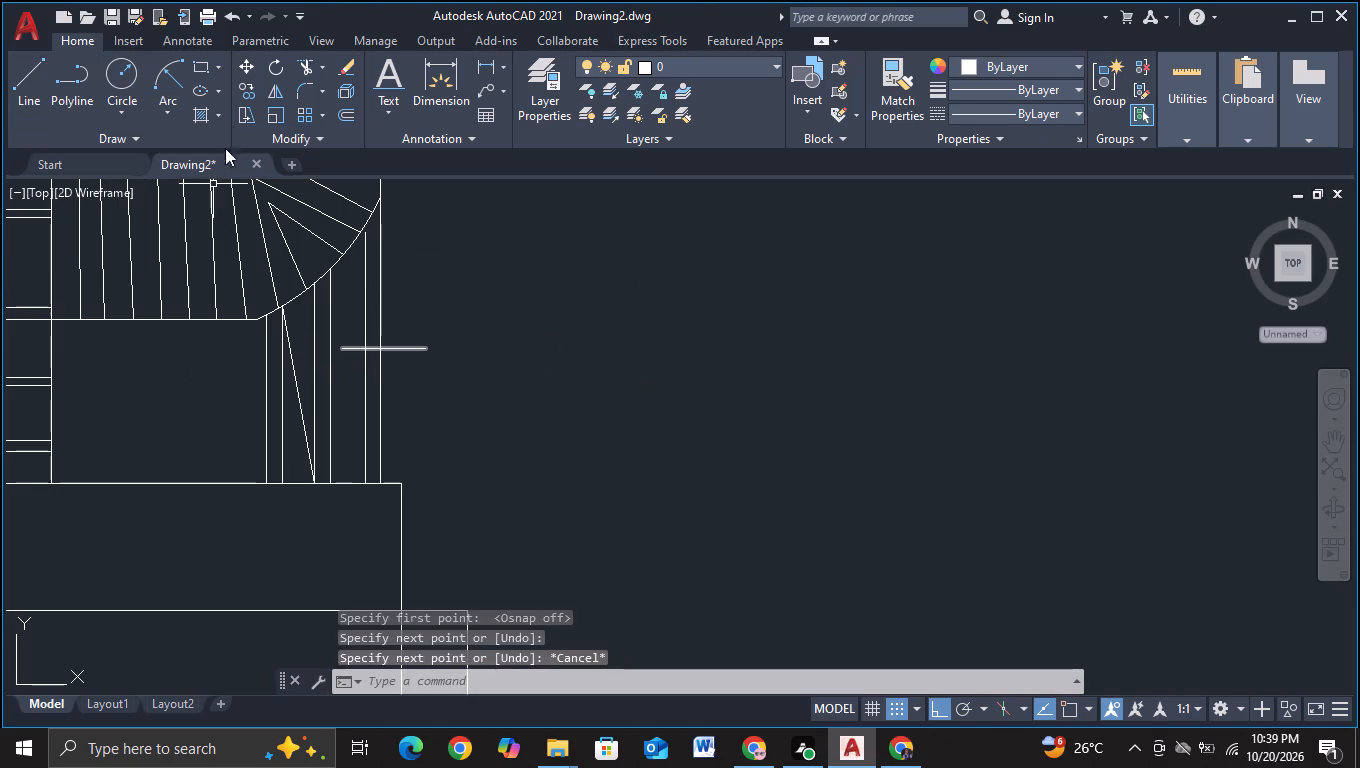
Trim the short horizontal line's overhangs on both sides back to the outer post's edges.
{"action": "left_click", "coordinate": [304, 59]}
{"action": "left_click_drag", "start_coordinate": [401, 369], "coordinate": [390, 291]}
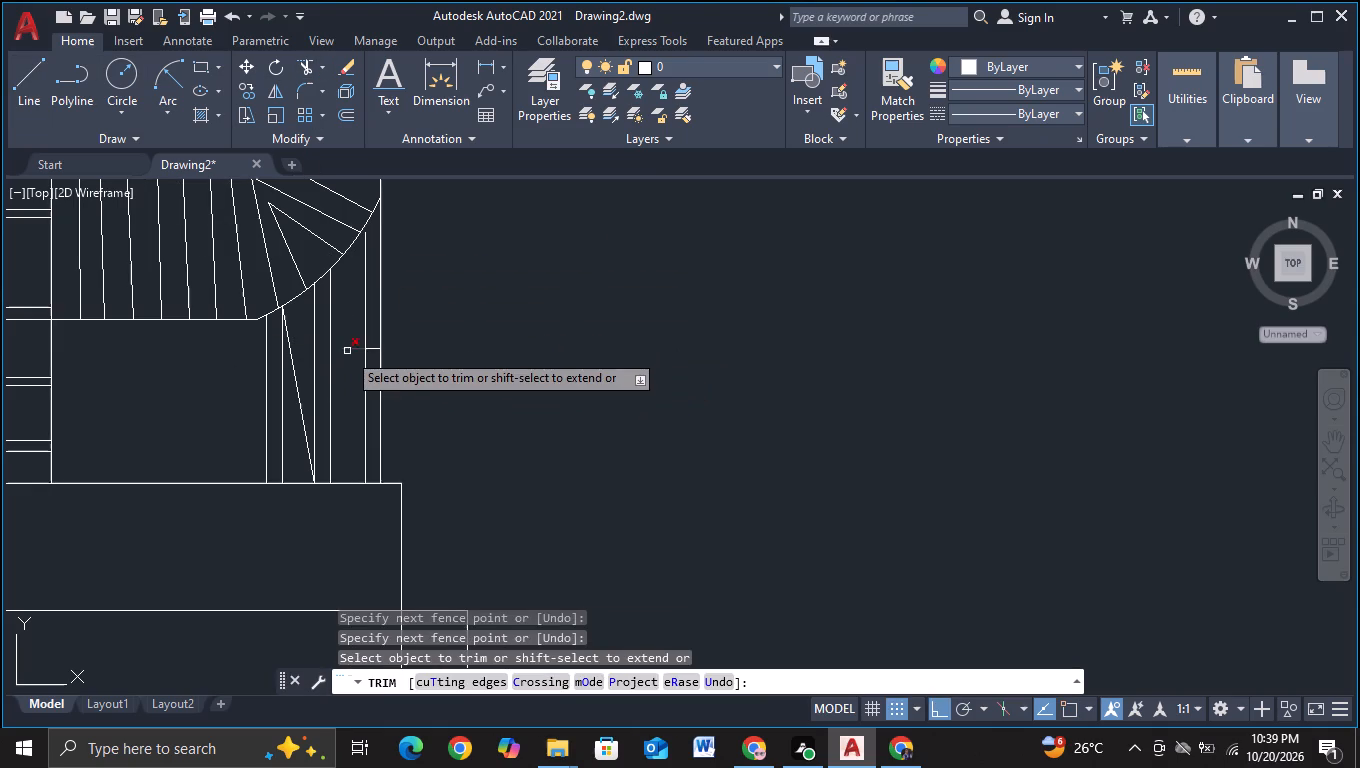
{"action": "left_click_drag", "start_coordinate": [347, 352], "coordinate": [353, 313]}
{"action": "key", "text": "Escape"}
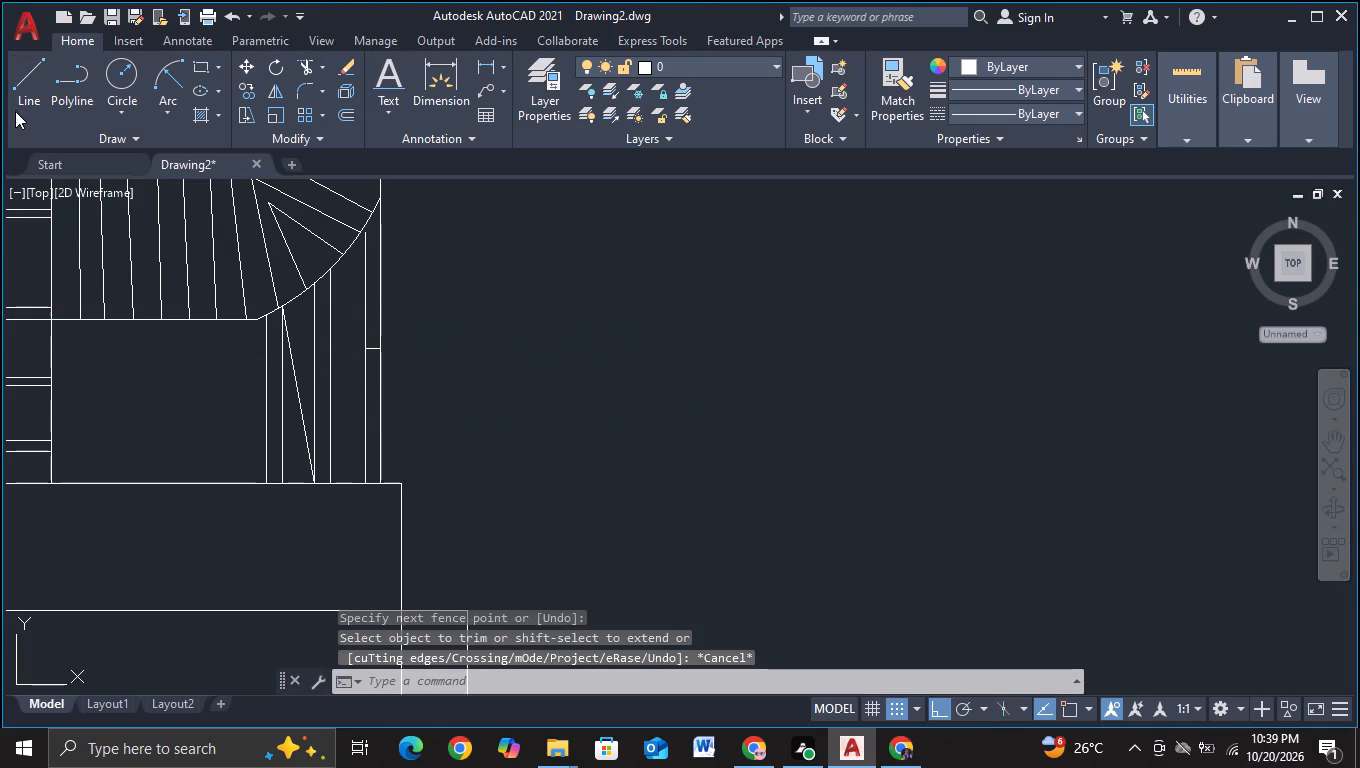
With object snap on, draw two braces from the middle post's foot to the outer post's mid-height mark and back to the middle post's top.
{"action": "left_click", "coordinate": [18, 104]}
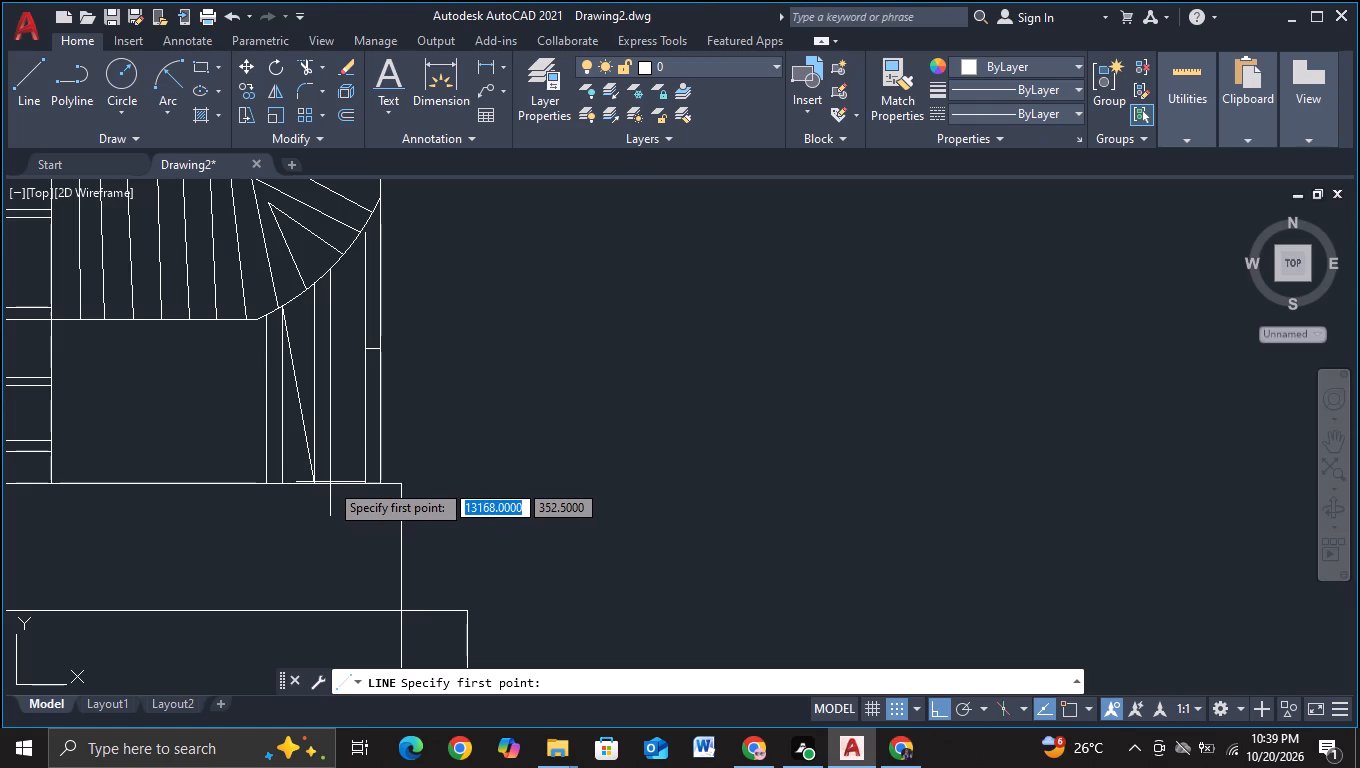
{"action": "key", "text": "F3"}
{"action": "left_click", "coordinate": [329, 482]}
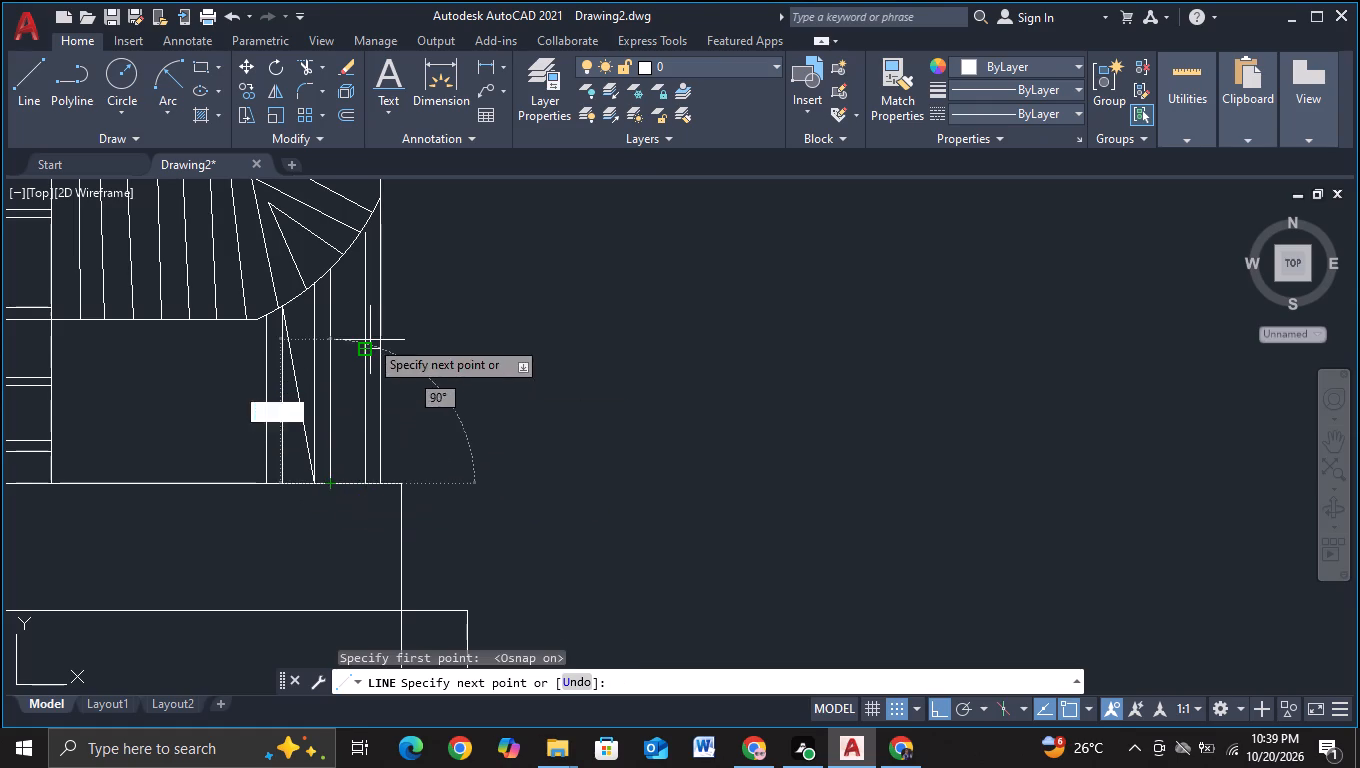
{"action": "left_click", "coordinate": [369, 339]}
{"action": "left_click", "coordinate": [325, 273]}
{"action": "key", "text": "Escape"}
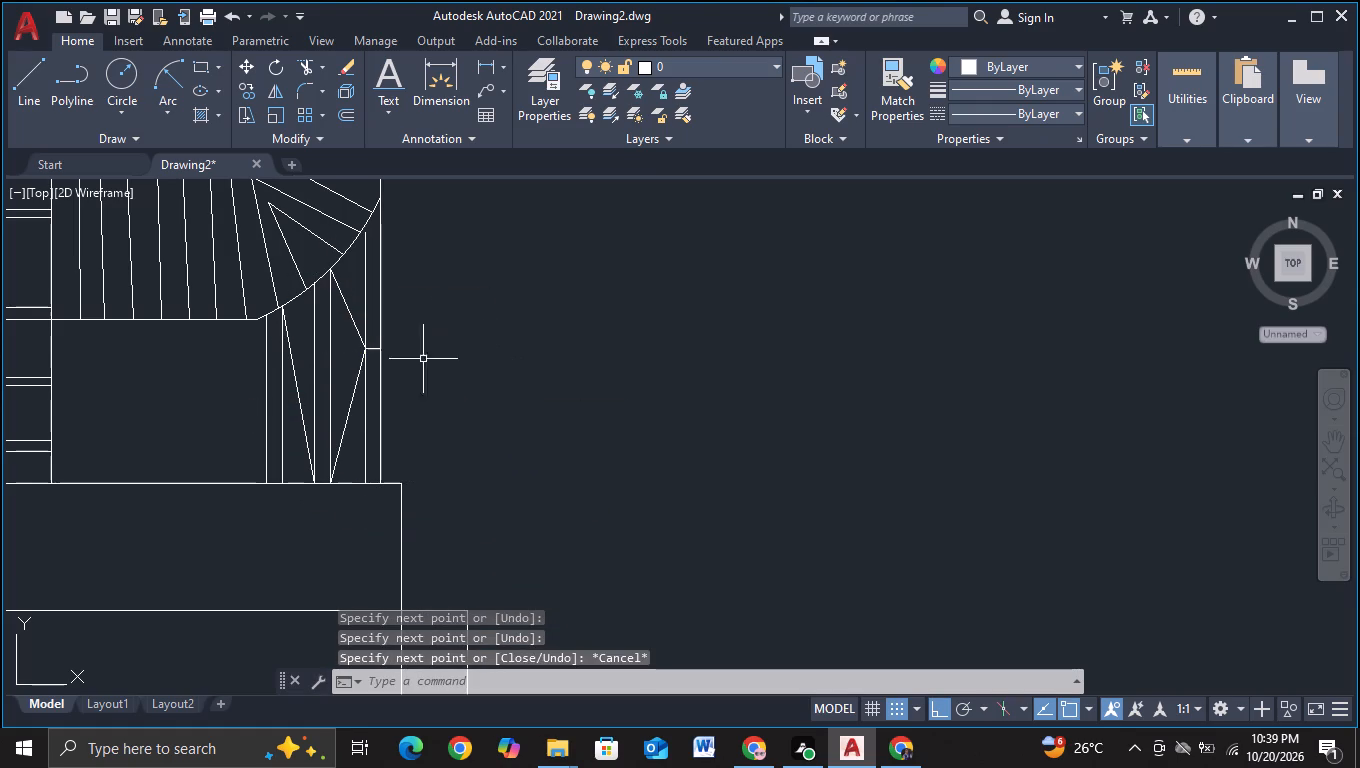
Trim away the short horizontal line inside the outer post.
{"action": "left_click", "coordinate": [299, 69]}
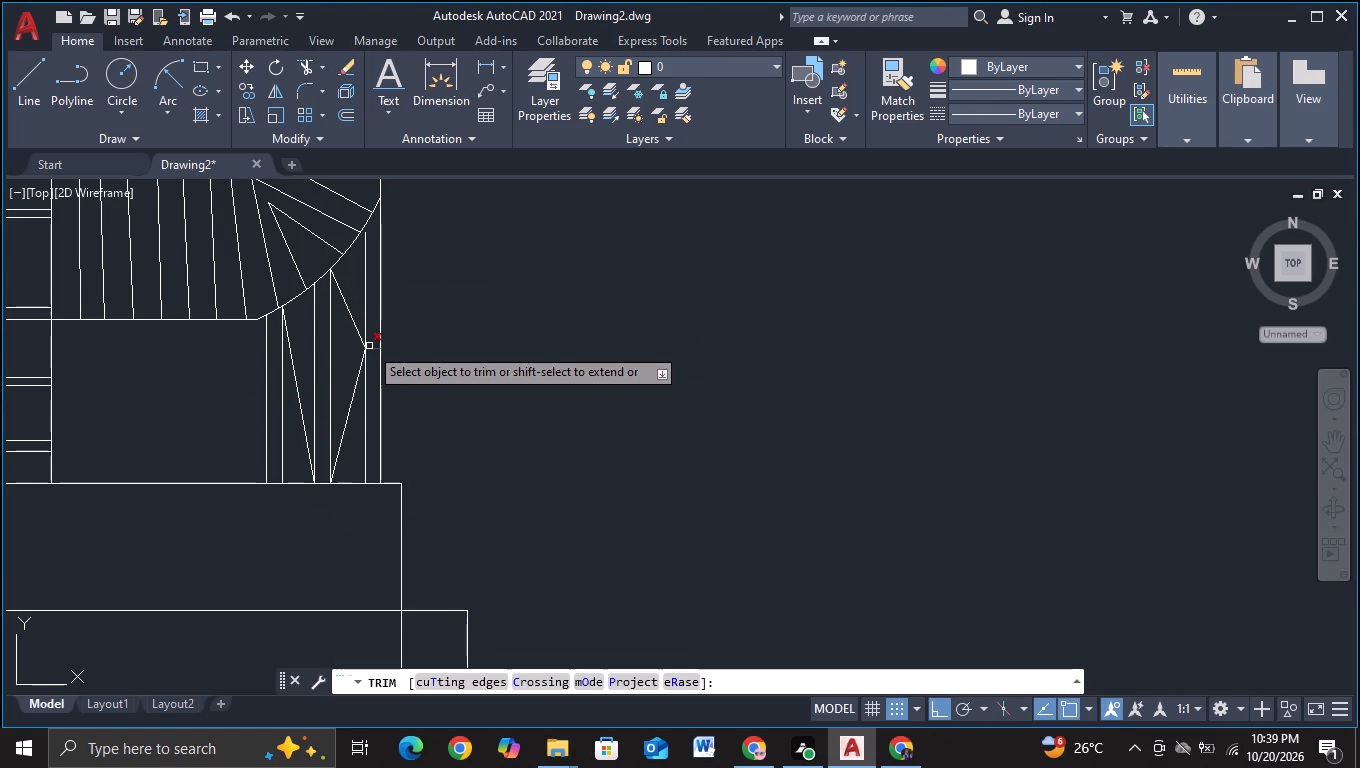
{"action": "left_click", "coordinate": [369, 347]}
{"action": "scroll", "coordinate": [491, 334], "scroll_direction": "down", "scroll_amount": 2}
{"action": "key", "text": "Escape"}
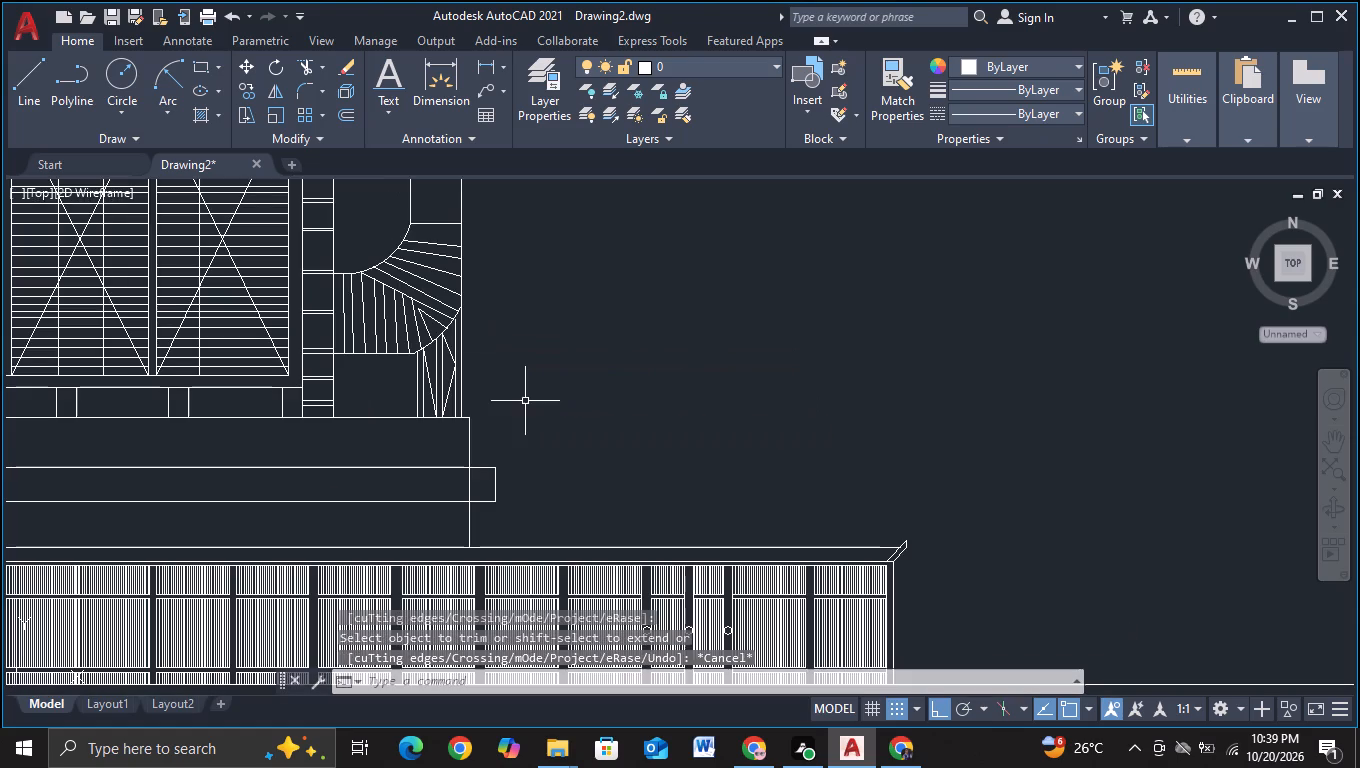
Scale the cap on top of the vertical exhaust stack up to nearly twice its size.
{"action": "scroll", "coordinate": [525, 401], "scroll_direction": "down", "scroll_amount": 1}
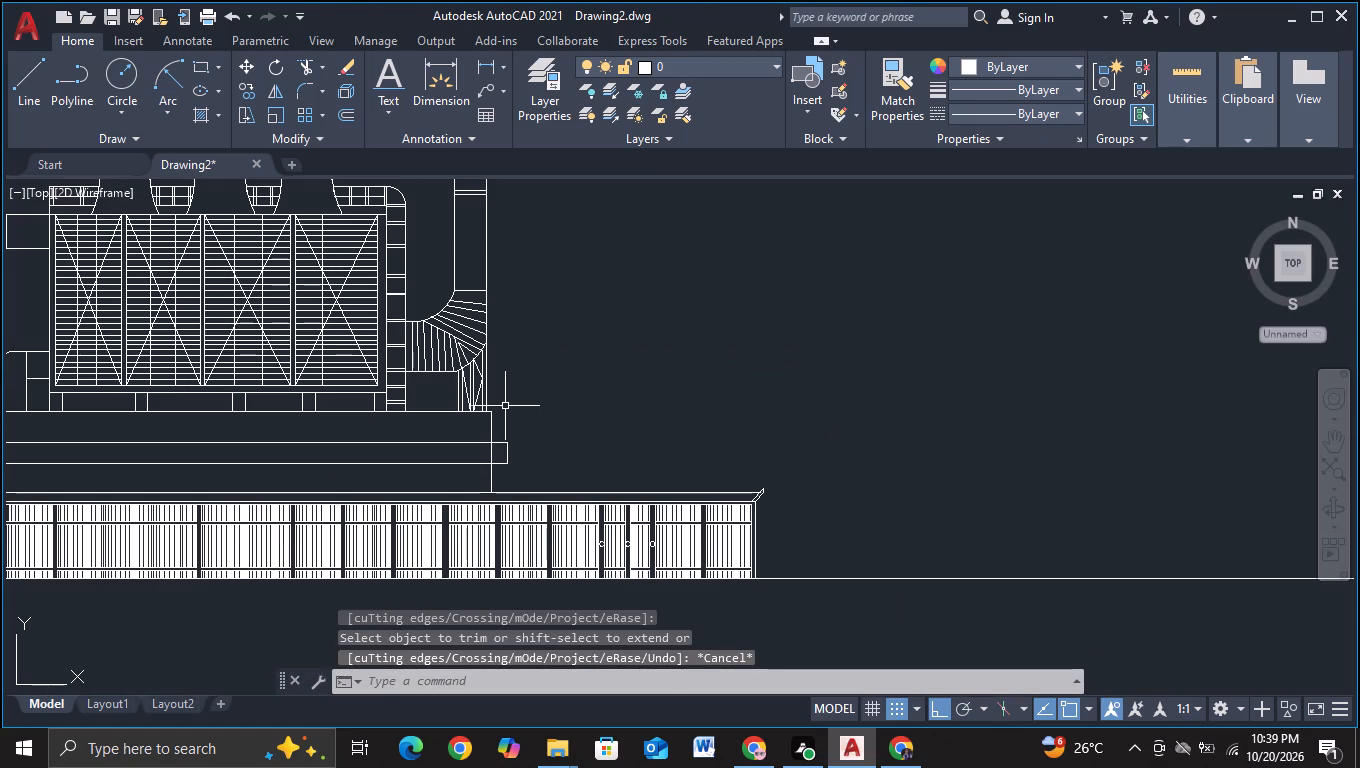
{"action": "scroll", "coordinate": [504, 405], "scroll_direction": "down", "scroll_amount": 1}
{"action": "middle_click_drag", "start_coordinate": [510, 353], "coordinate": [540, 389]}
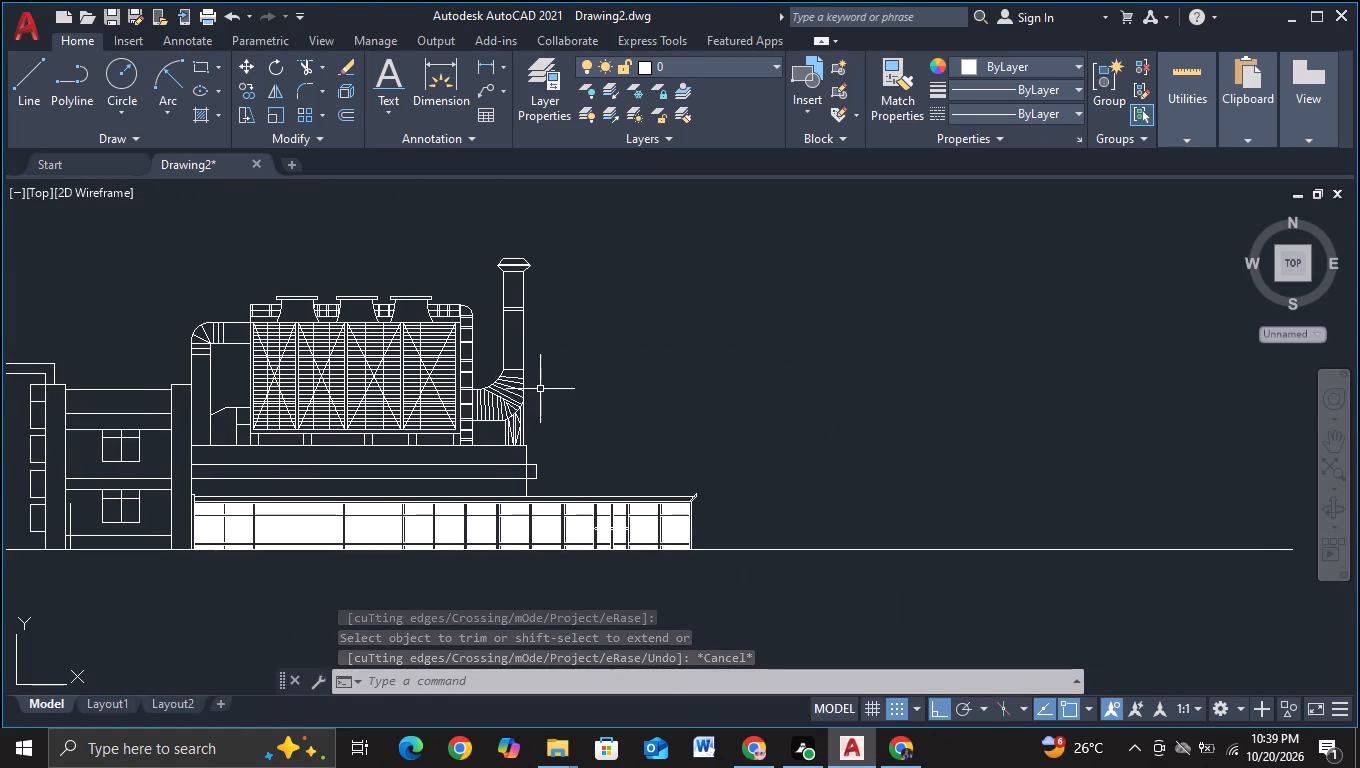
{"action": "scroll", "coordinate": [573, 363], "scroll_direction": "up", "scroll_amount": 1}
{"action": "middle_click_drag", "start_coordinate": [569, 356], "coordinate": [616, 447]}
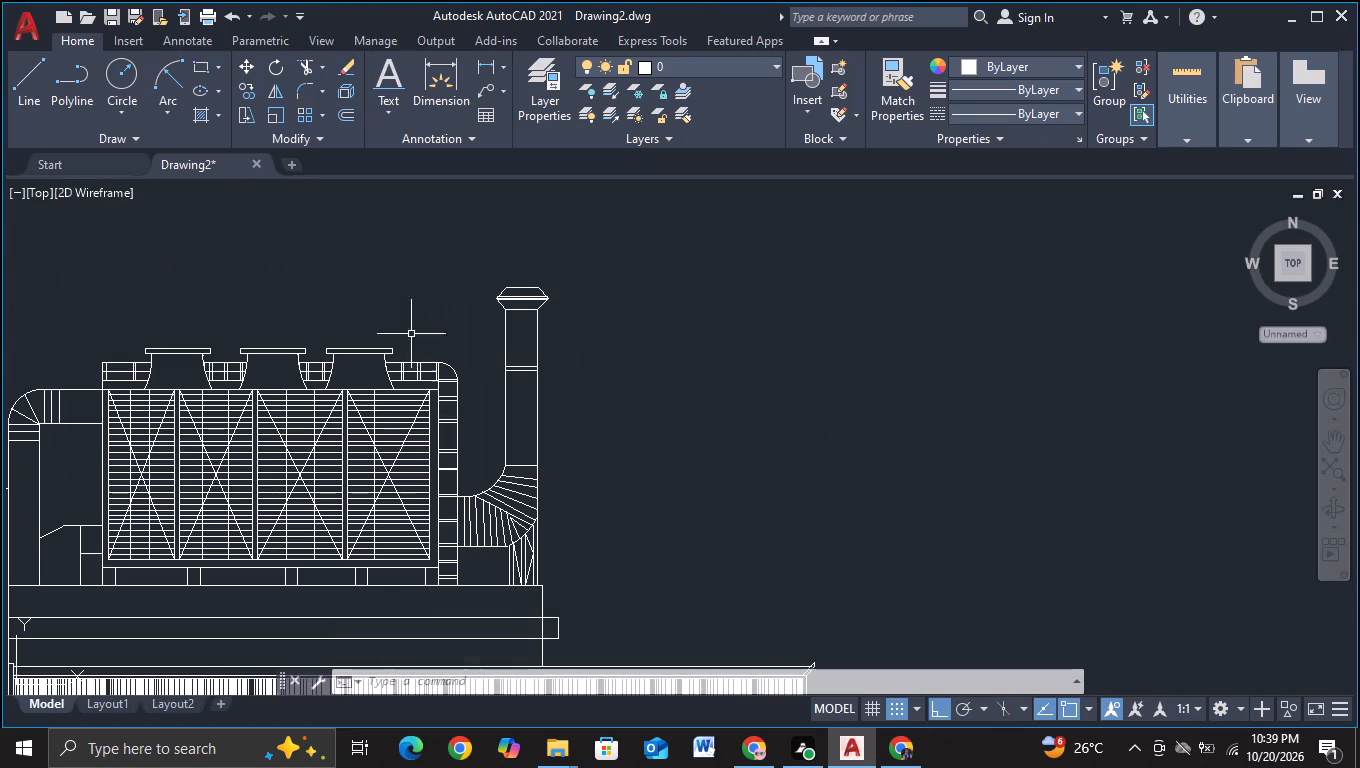
{"action": "left_click", "coordinate": [457, 242]}
{"action": "left_click", "coordinate": [578, 332]}
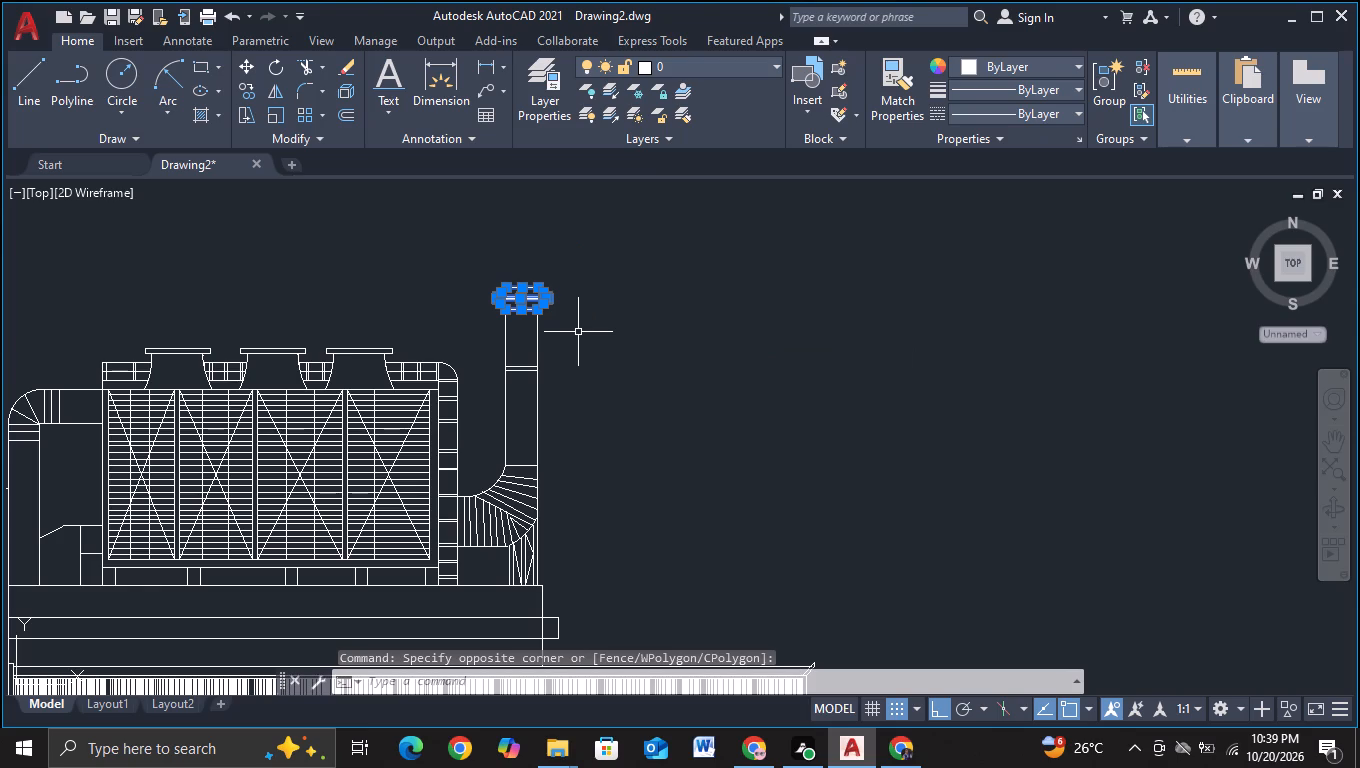
{"action": "key", "text": "s"}
{"action": "left_click", "coordinate": [625, 393]}
{"action": "left_click", "coordinate": [550, 320]}
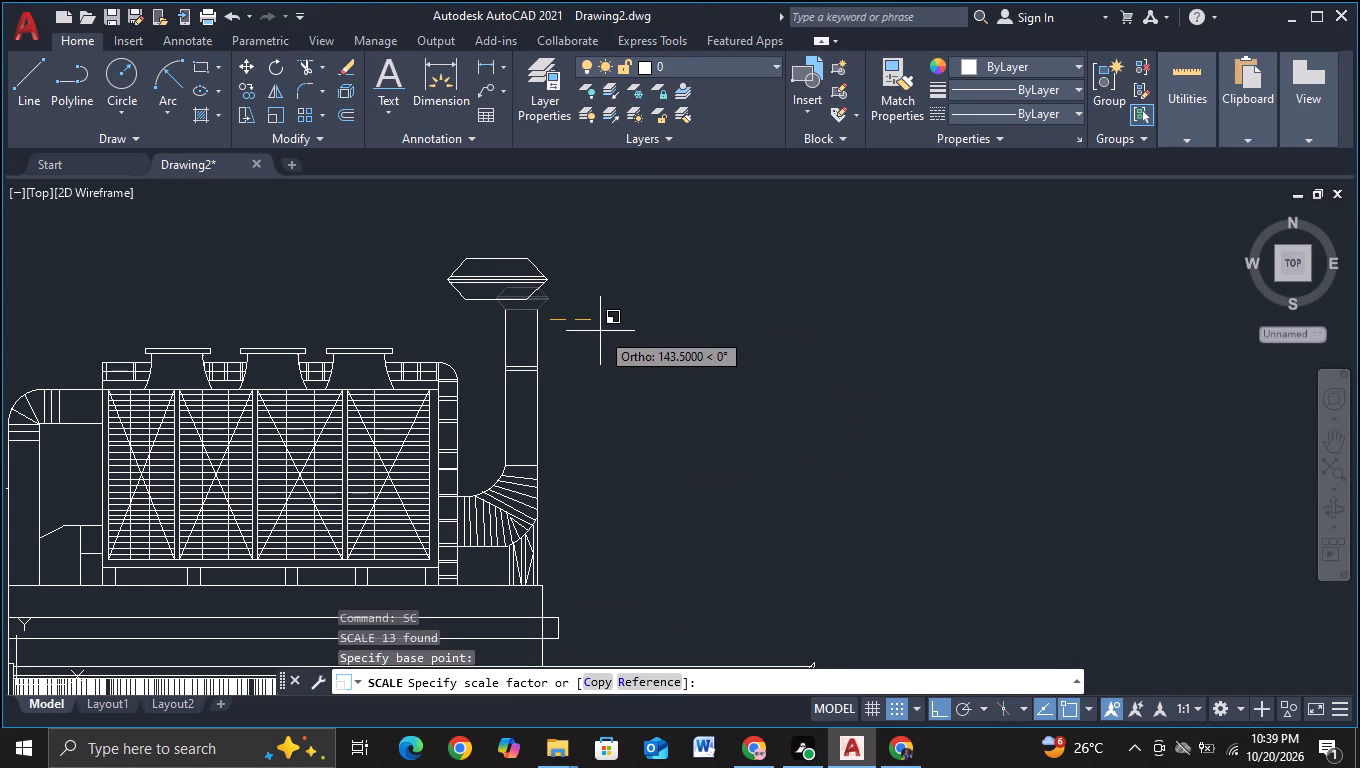
{"action": "left_click", "coordinate": [596, 331]}
Move the enlarged cap, with ortho off, so its base sits centred on the top of the exhaust stack.
{"action": "left_click_drag", "start_coordinate": [418, 245], "coordinate": [418, 257]}
{"action": "left_click", "coordinate": [593, 323]}
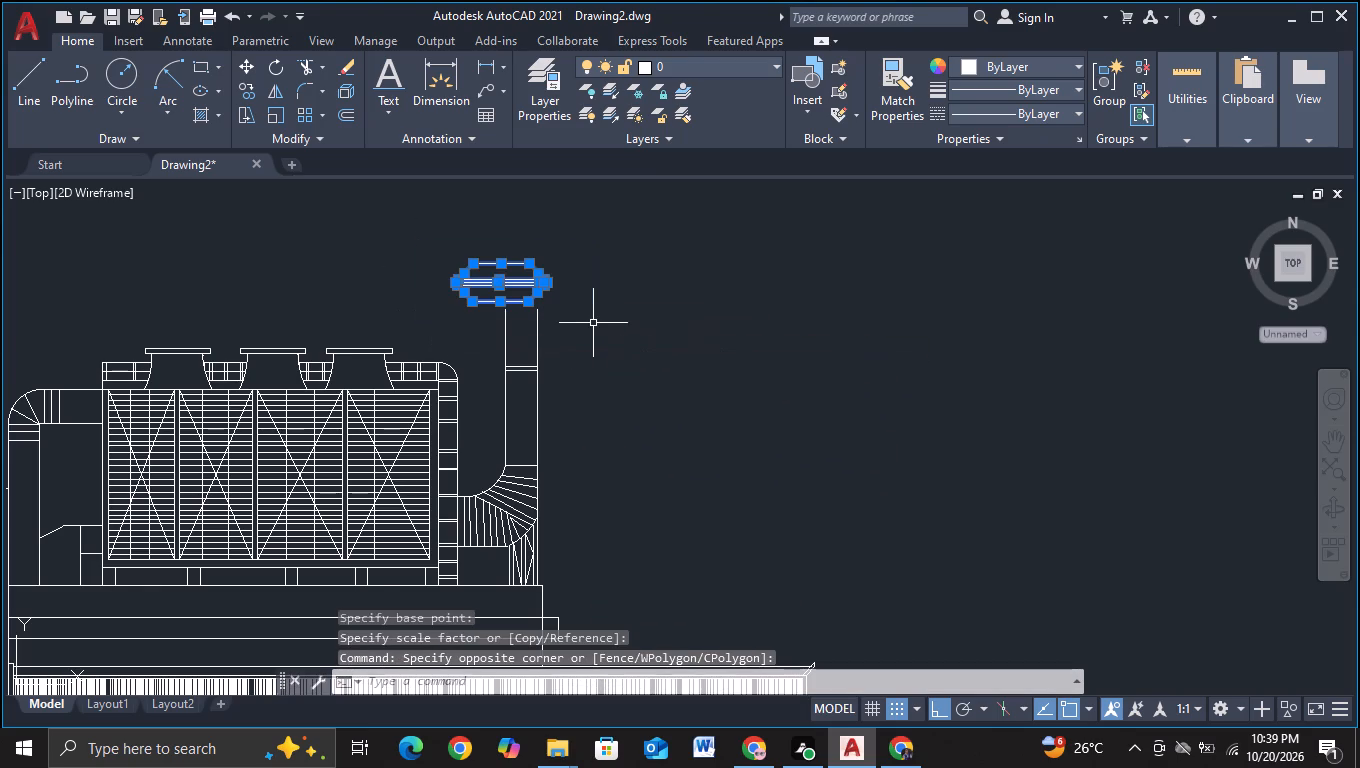
{"action": "key", "text": "m"}
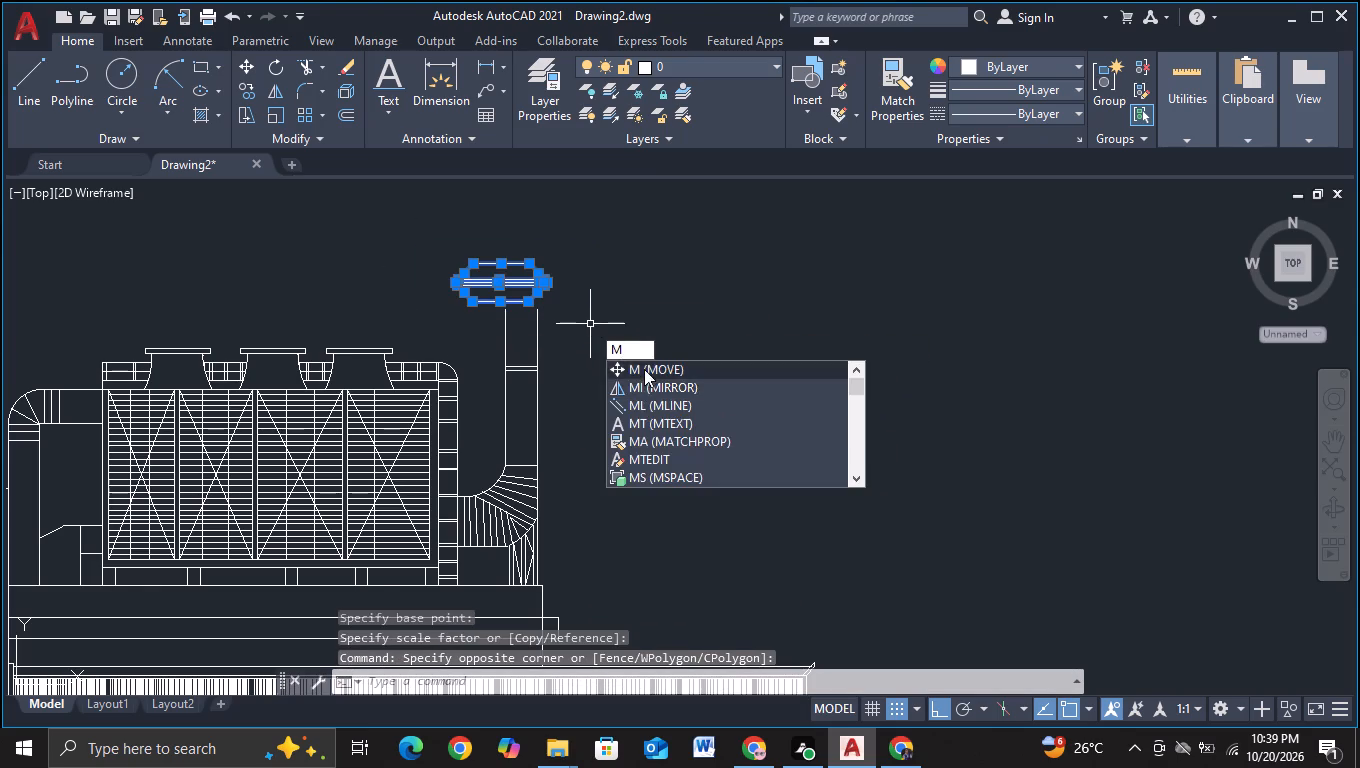
{"action": "left_click", "coordinate": [644, 369]}
{"action": "left_click", "coordinate": [498, 295]}
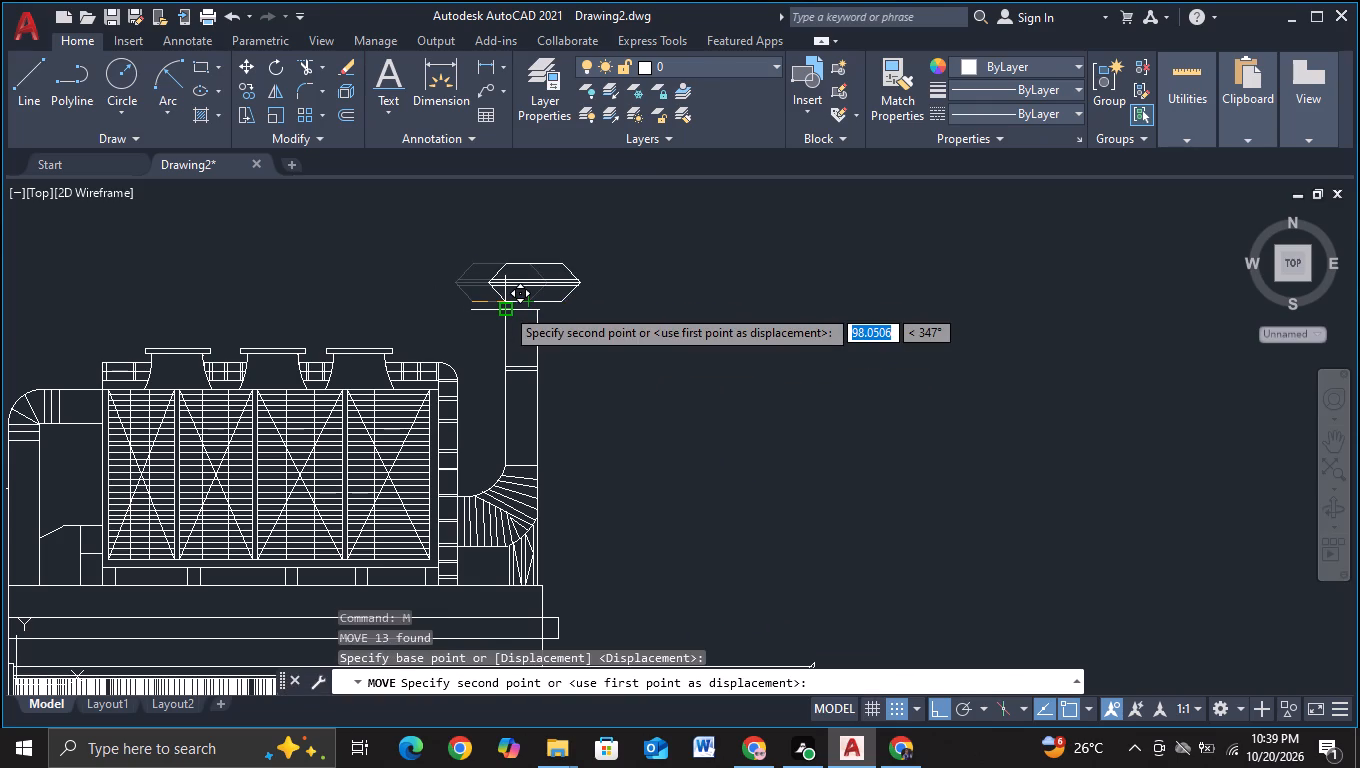
{"action": "key", "text": "F8"}
{"action": "scroll", "coordinate": [490, 303], "scroll_direction": "up", "scroll_amount": 1}
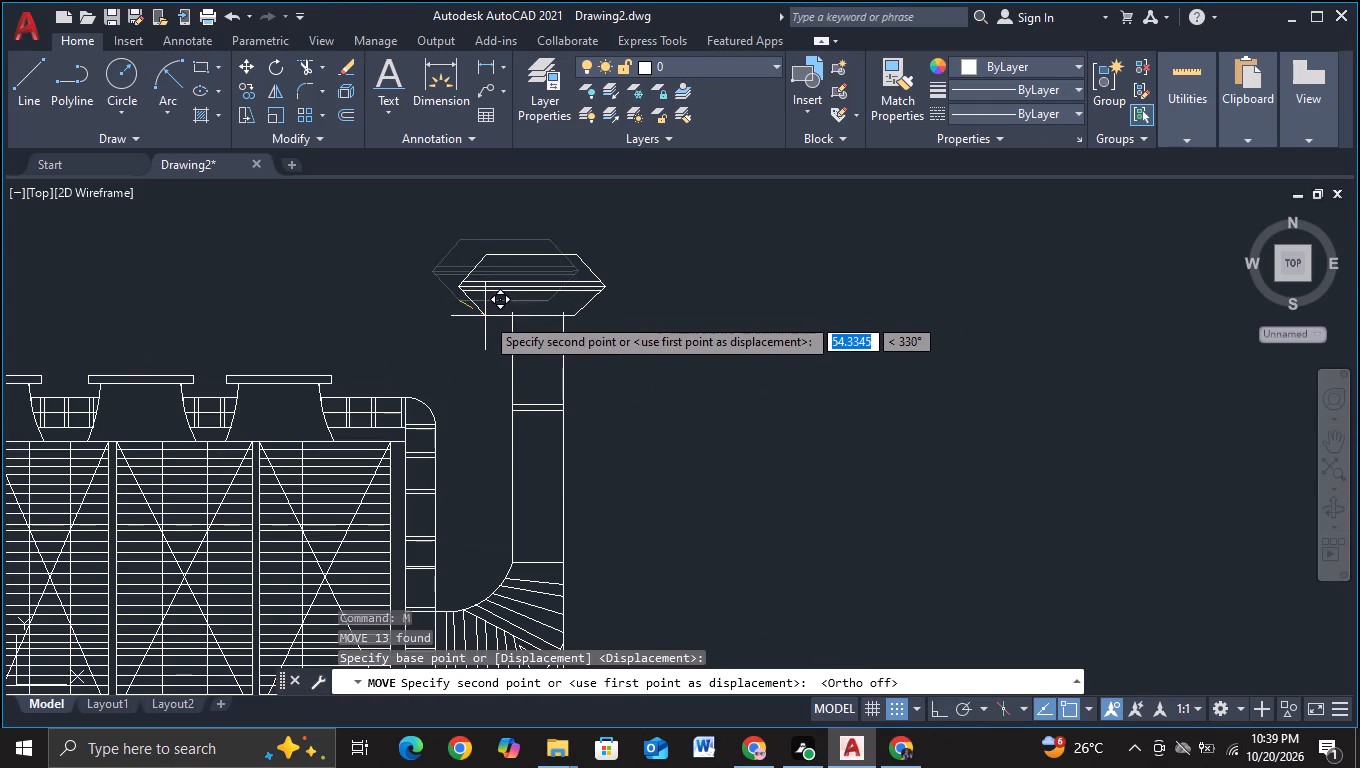
{"action": "left_click", "coordinate": [492, 313]}
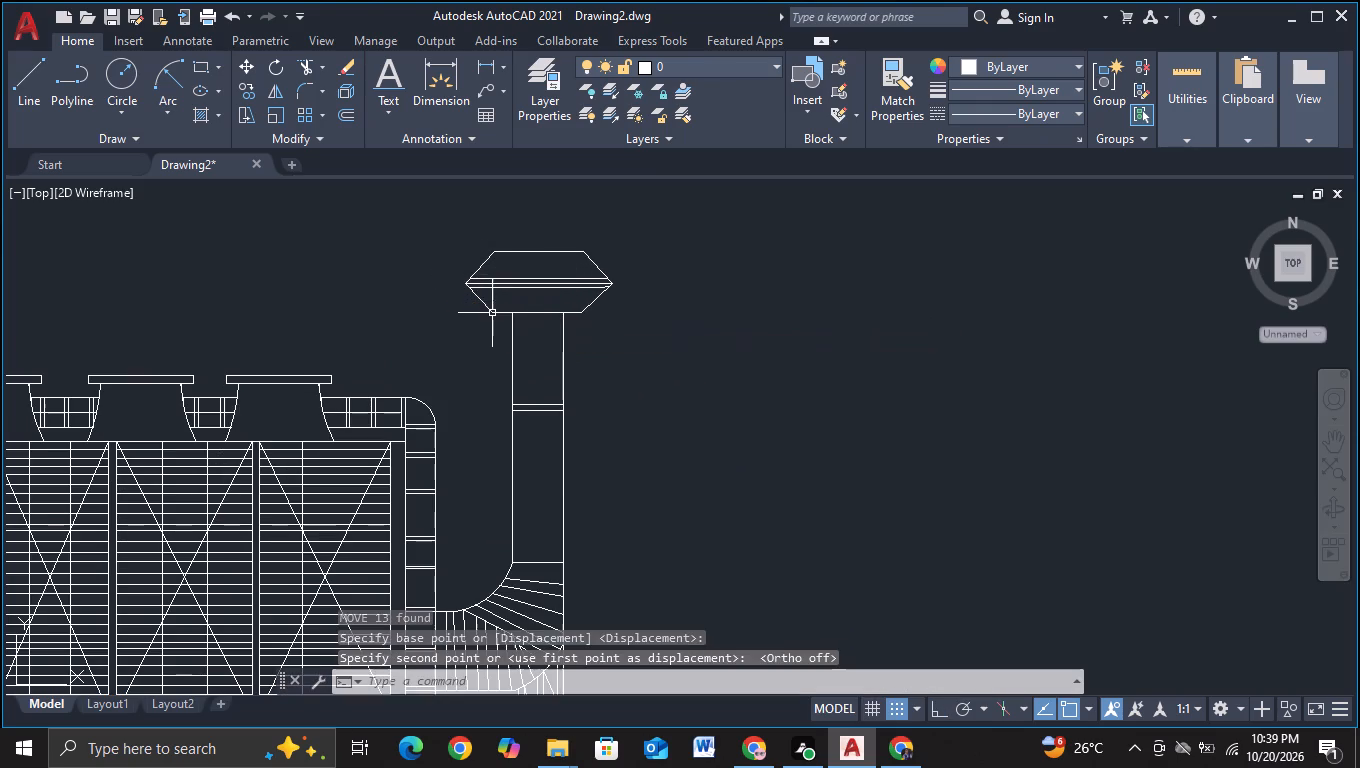
Review the full building elevation from the rooftop unit and stack to the far stepped end.
{"action": "scroll", "coordinate": [741, 376], "scroll_direction": "down", "scroll_amount": 2}
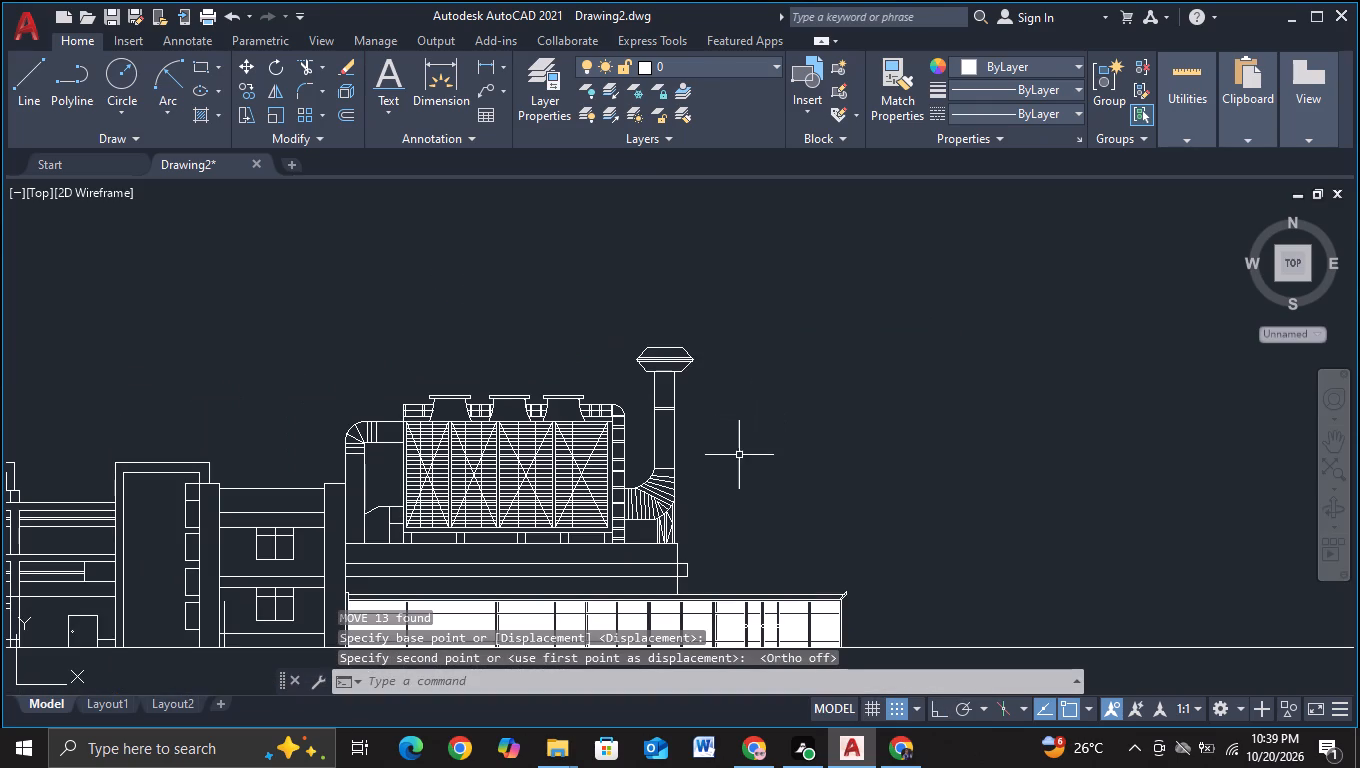
{"action": "scroll", "coordinate": [727, 458], "scroll_direction": "down", "scroll_amount": 1}
{"action": "middle_click_drag", "start_coordinate": [771, 489], "coordinate": [767, 422]}
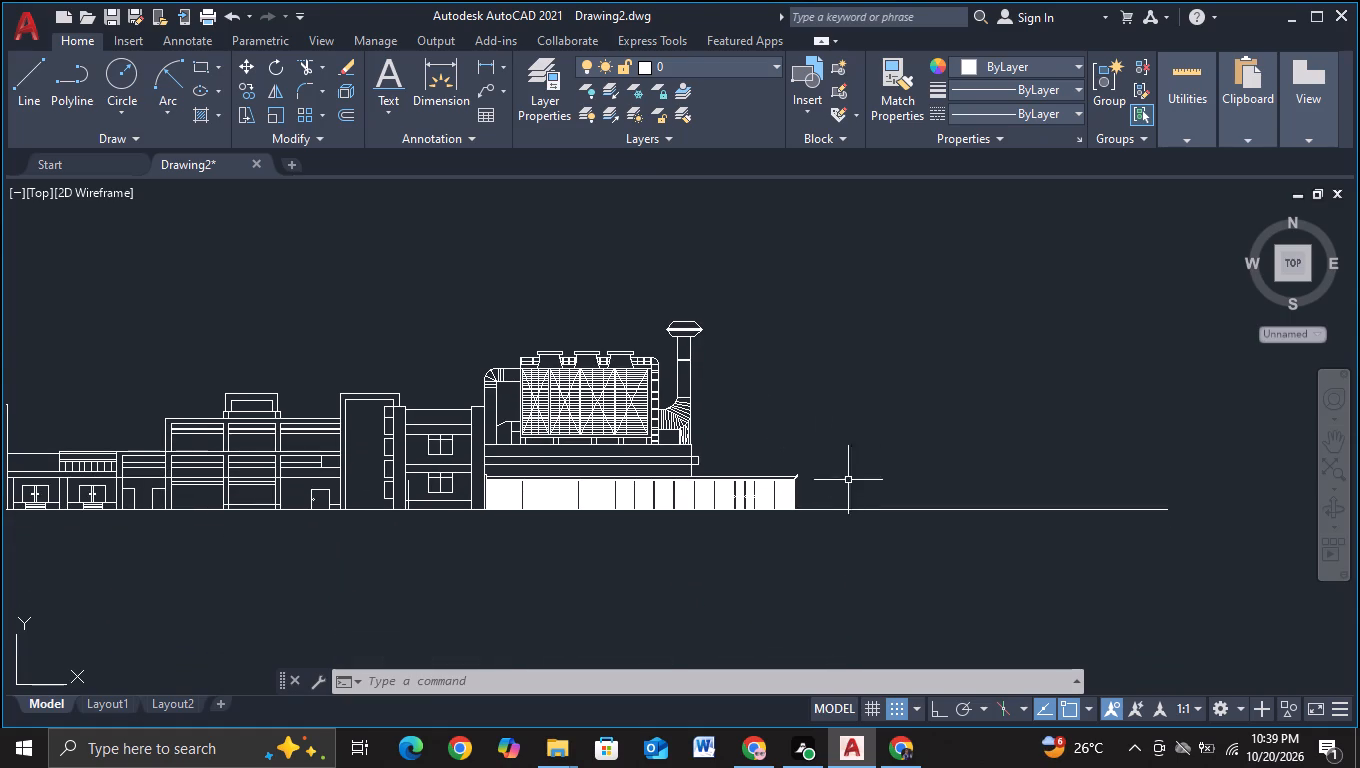
{"action": "middle_click_drag", "start_coordinate": [263, 305], "coordinate": [673, 296]}
{"action": "middle_click_drag", "start_coordinate": [312, 289], "coordinate": [460, 279]}
{"action": "scroll", "coordinate": [442, 289], "scroll_direction": "down", "scroll_amount": 1}
{"action": "middle_click_drag", "start_coordinate": [400, 303], "coordinate": [480, 281]}
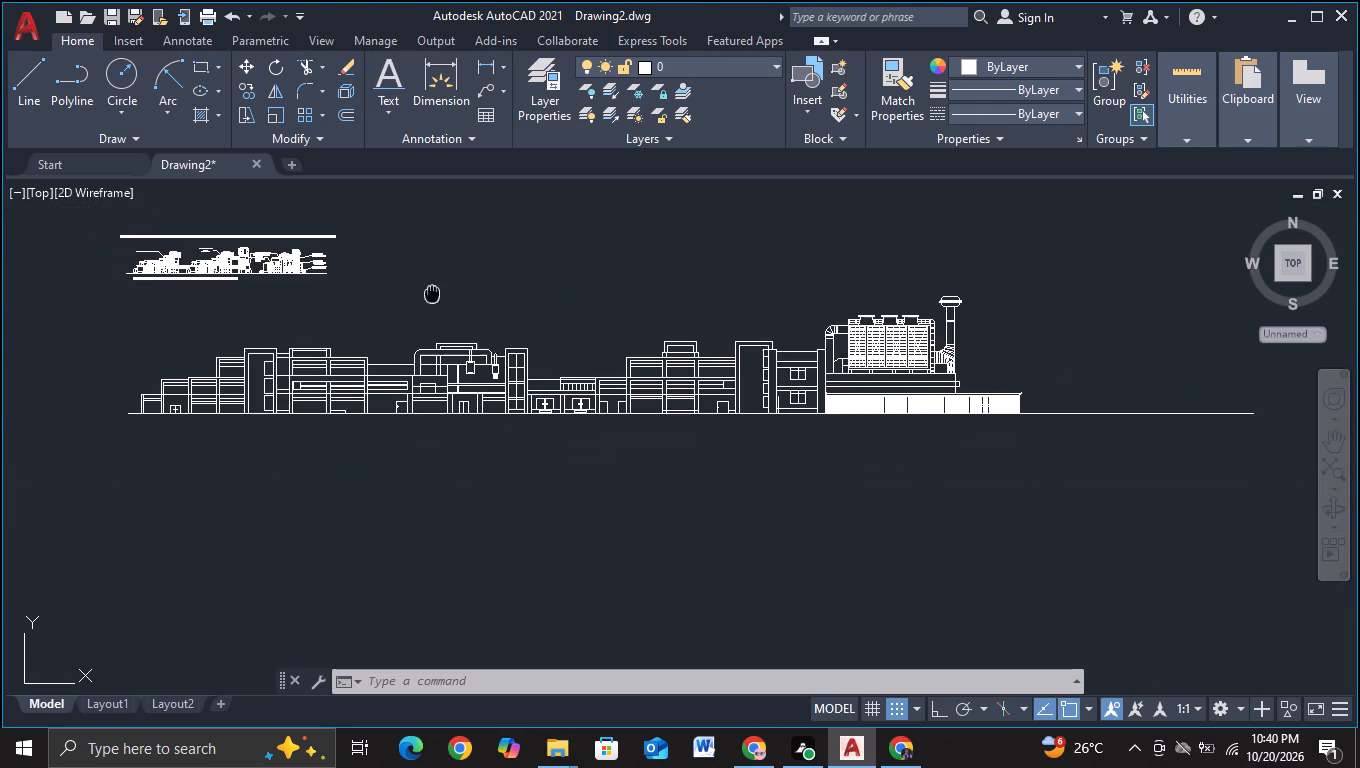
{"action": "middle_click_drag", "start_coordinate": [480, 281], "coordinate": [498, 277]}
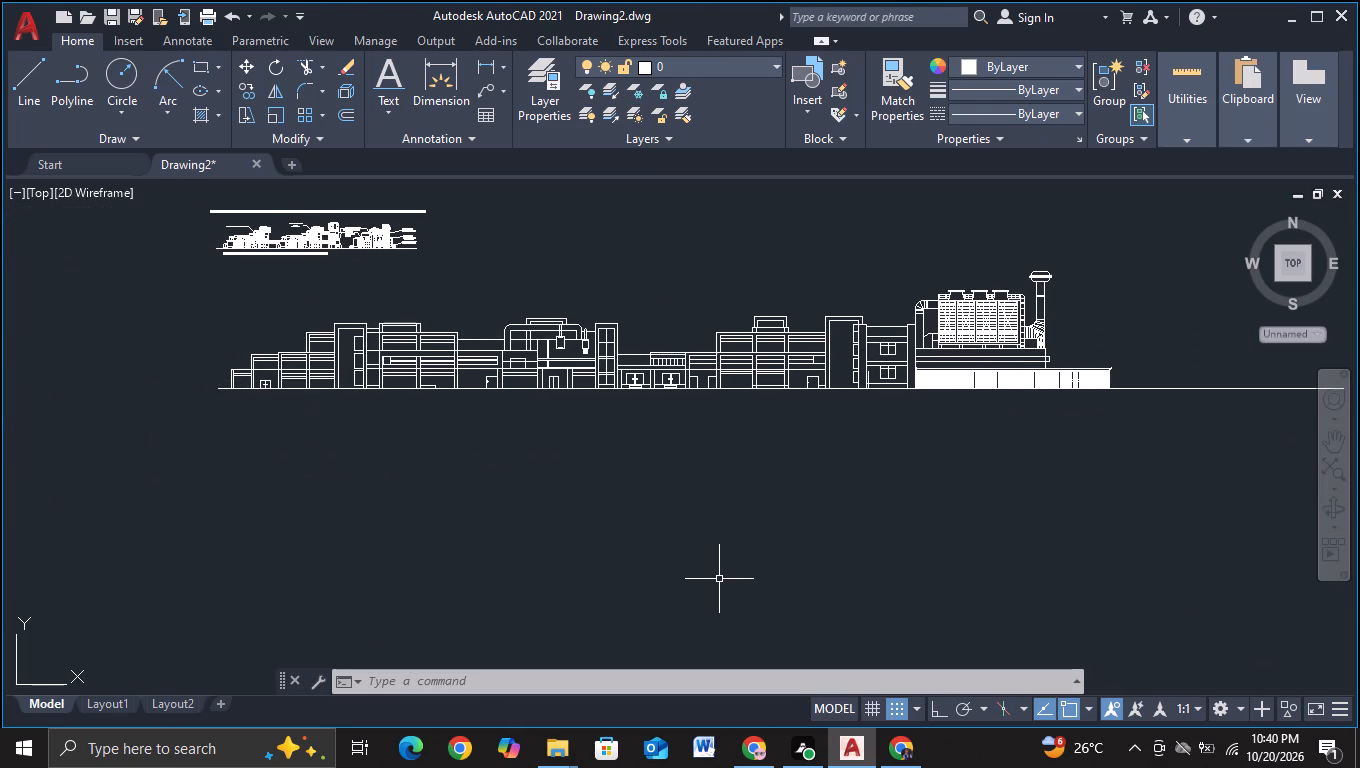
{"action": "middle_click_drag", "start_coordinate": [402, 513], "coordinate": [762, 485]}
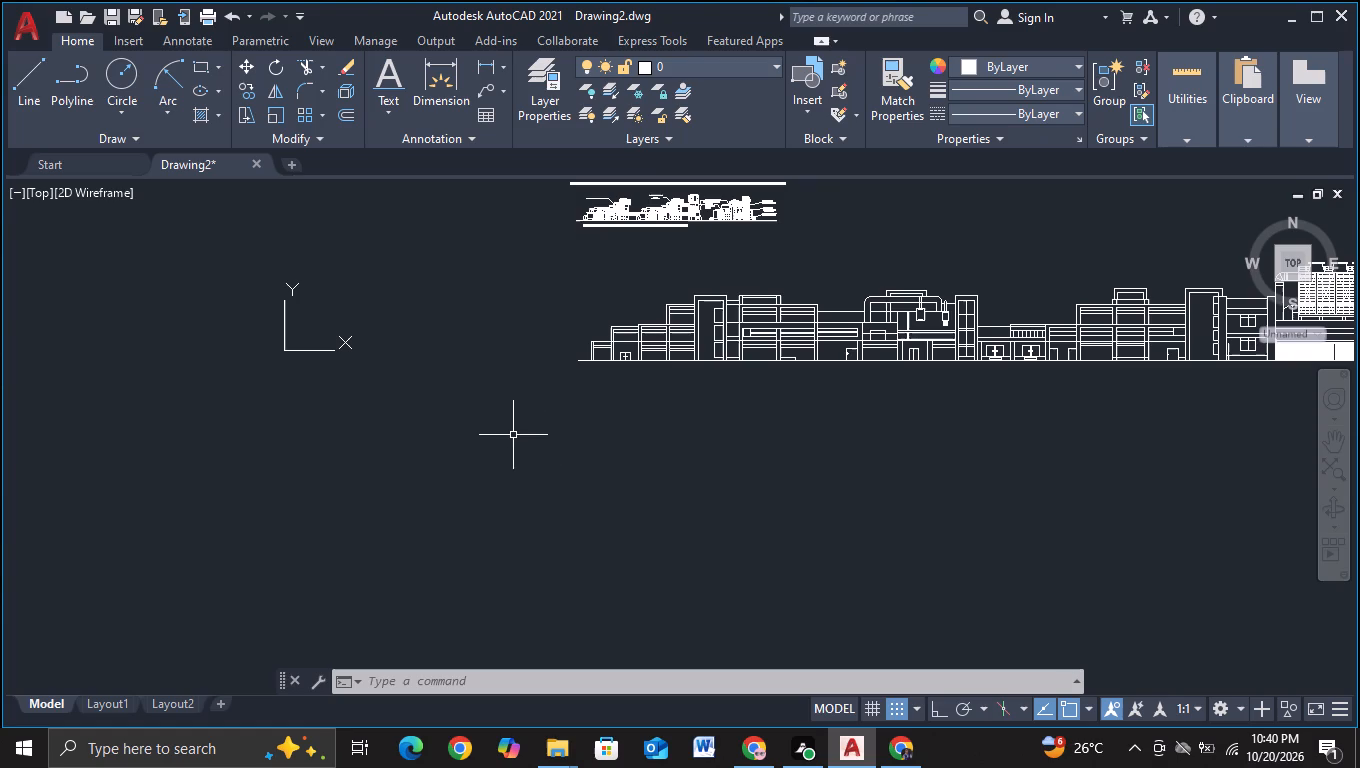
Copy the outermost roof-edge shrub from the reference front elevation to just above the lowest stepped block of the new elevation.
{"action": "middle_click_drag", "start_coordinate": [571, 386], "coordinate": [582, 482]}
{"action": "scroll", "coordinate": [565, 323], "scroll_direction": "up", "scroll_amount": 4}
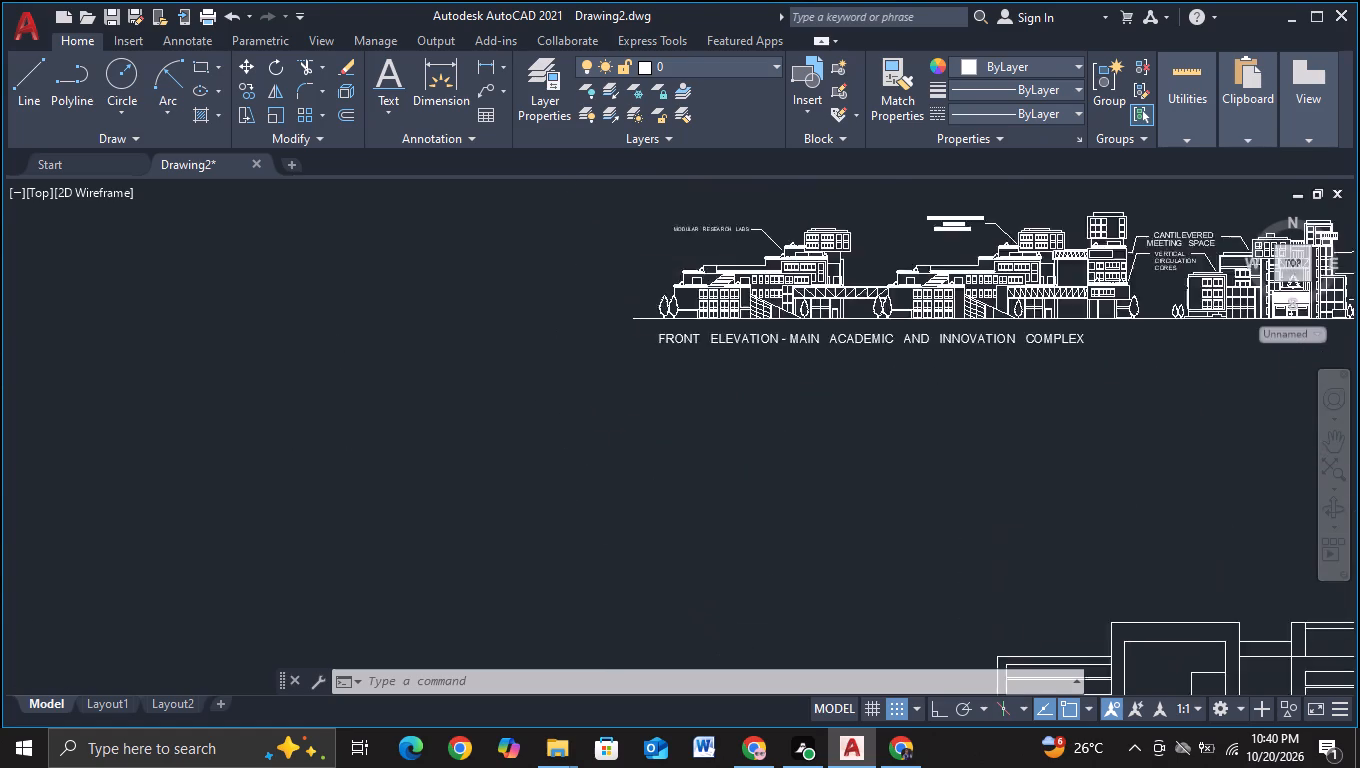
{"action": "scroll", "coordinate": [574, 320], "scroll_direction": "up", "scroll_amount": 2}
{"action": "middle_click_drag", "start_coordinate": [572, 331], "coordinate": [5, 465]}
{"action": "scroll", "coordinate": [213, 365], "scroll_direction": "up", "scroll_amount": 2}
{"action": "scroll", "coordinate": [293, 356], "scroll_direction": "up", "scroll_amount": 1}
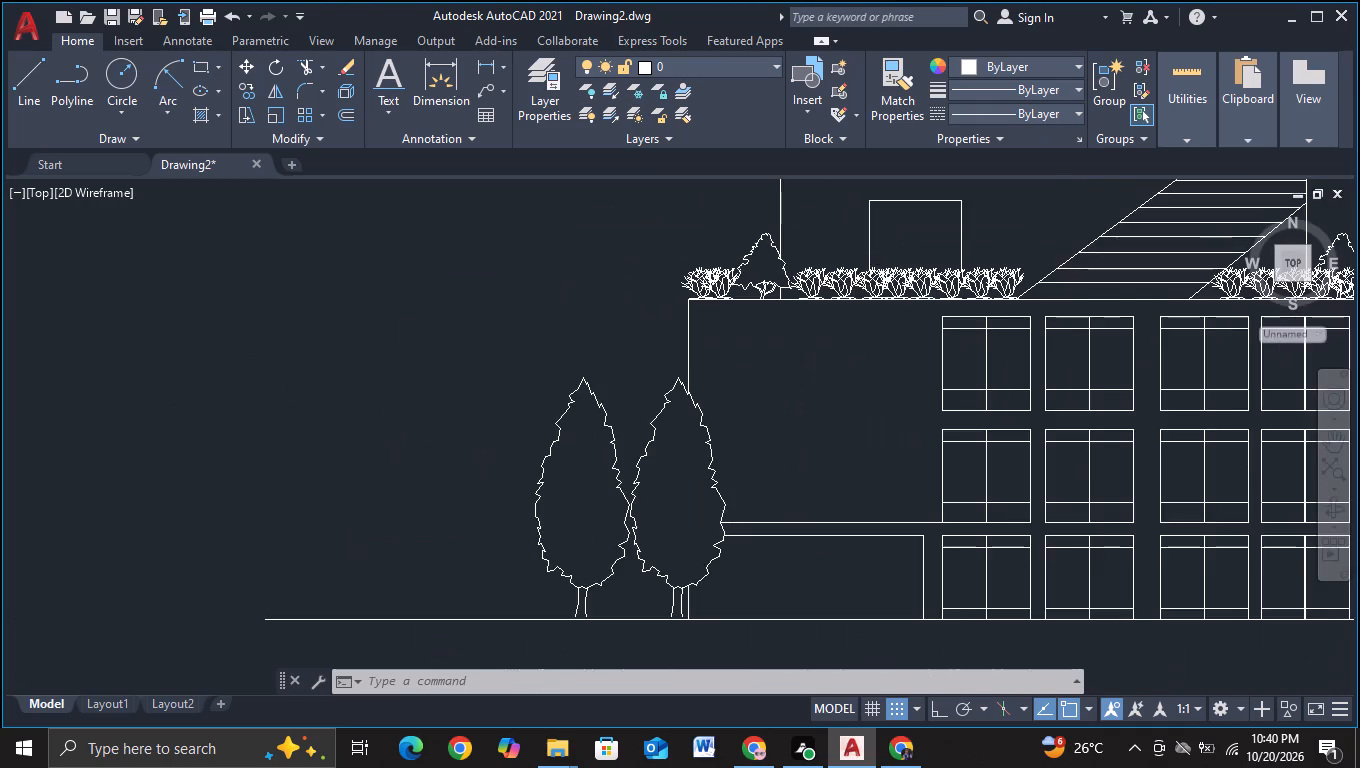
{"action": "middle_click_drag", "start_coordinate": [333, 368], "coordinate": [0, 536]}
{"action": "scroll", "coordinate": [272, 438], "scroll_direction": "up", "scroll_amount": 1}
{"action": "left_click", "coordinate": [907, 307]}
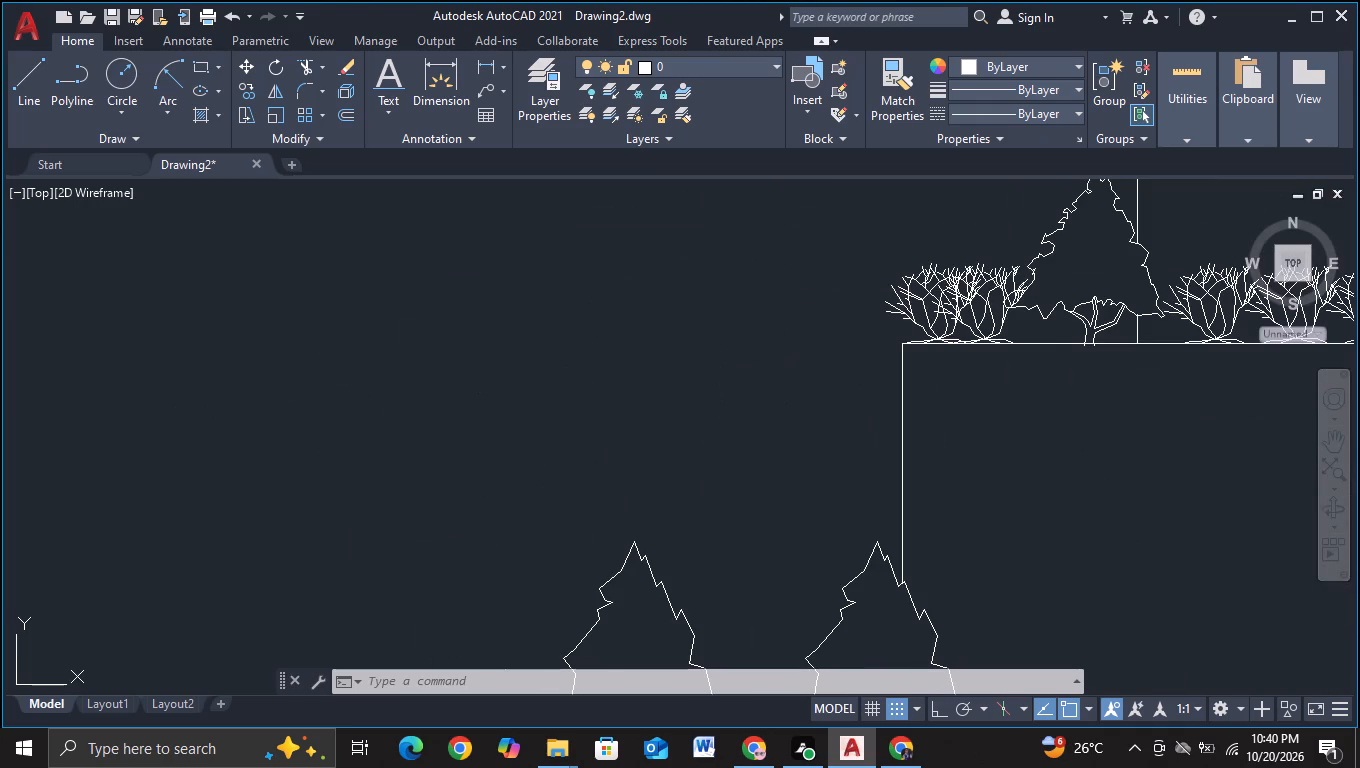
{"action": "key", "text": "c"}
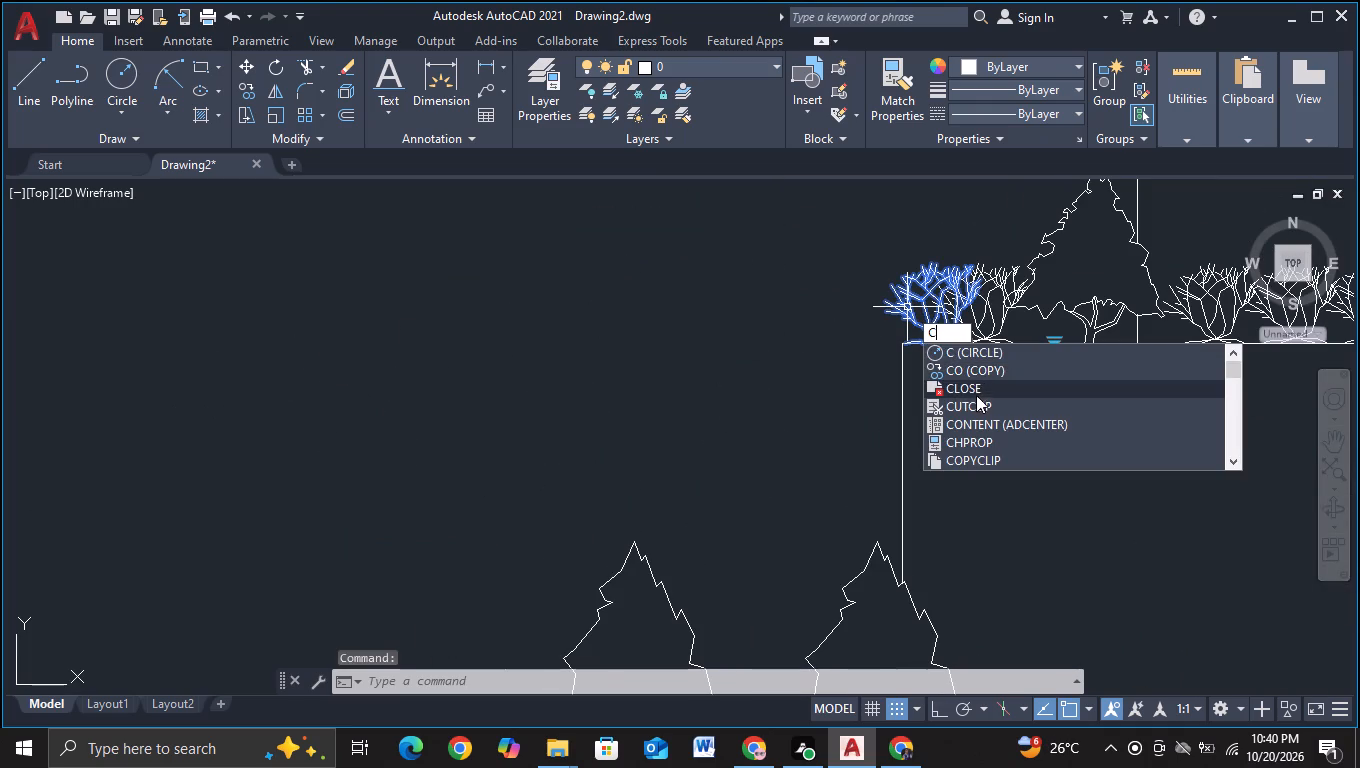
{"action": "left_click", "coordinate": [977, 369]}
{"action": "left_click", "coordinate": [939, 319]}
{"action": "scroll", "coordinate": [719, 473], "scroll_direction": "down", "scroll_amount": 3}
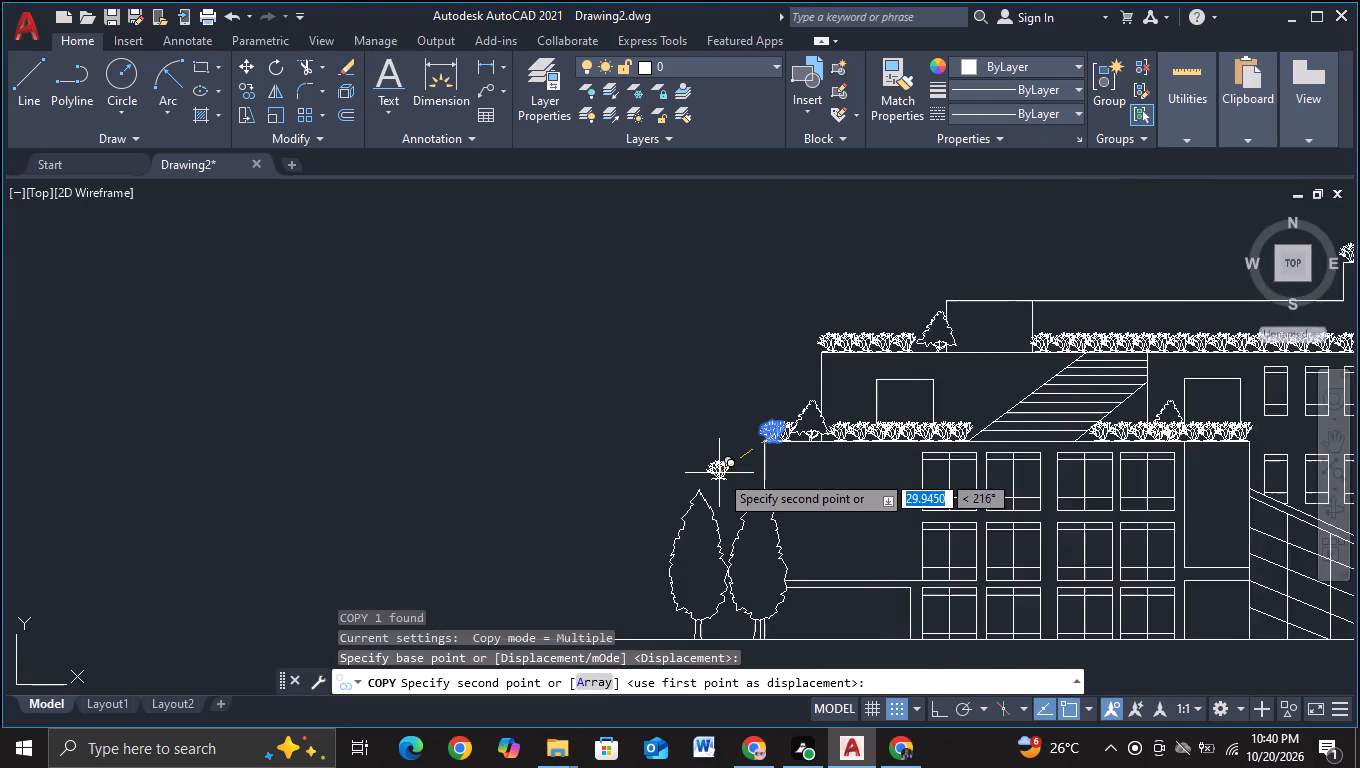
{"action": "scroll", "coordinate": [719, 473], "scroll_direction": "down", "scroll_amount": 2}
{"action": "middle_click_drag", "start_coordinate": [632, 615], "coordinate": [352, 224]}
{"action": "scroll", "coordinate": [486, 319], "scroll_direction": "down", "scroll_amount": 2}
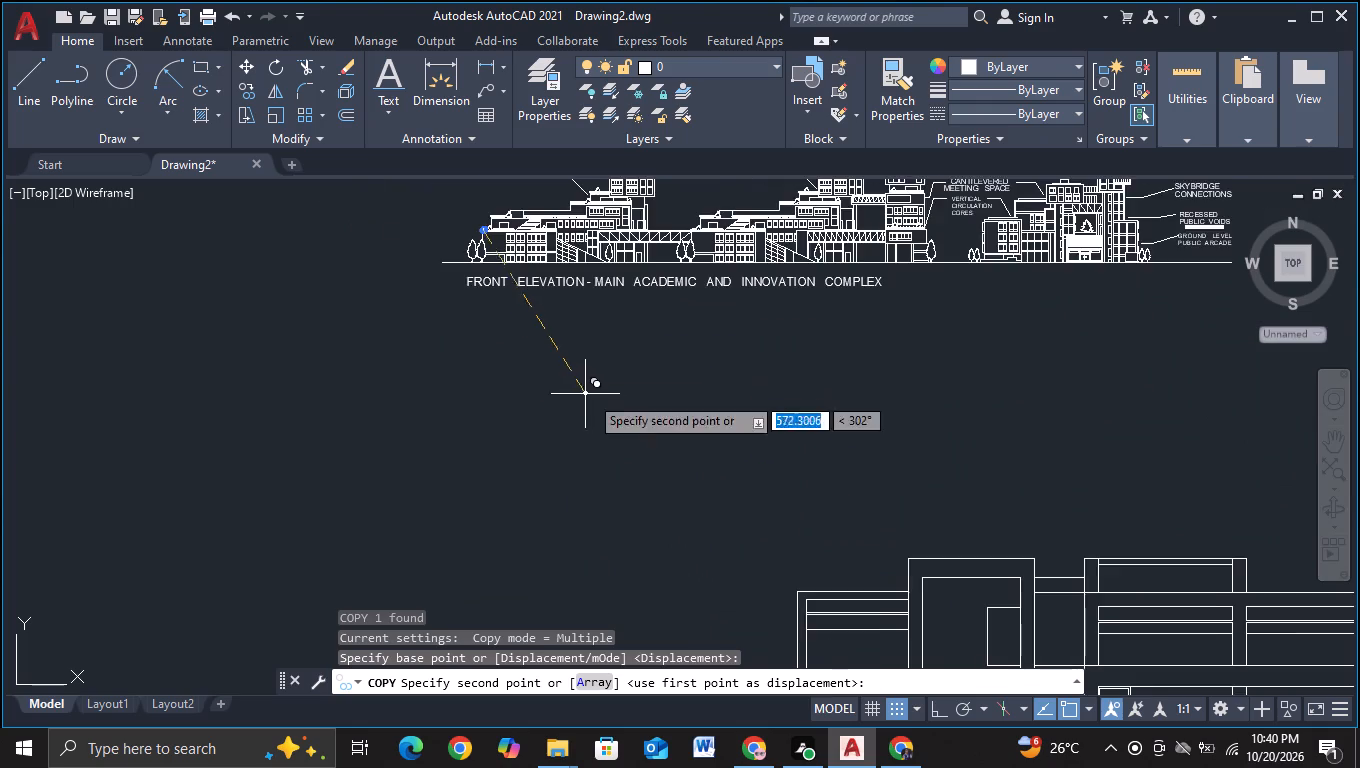
{"action": "scroll", "coordinate": [619, 444], "scroll_direction": "down", "scroll_amount": 1}
{"action": "middle_click_drag", "start_coordinate": [711, 500], "coordinate": [419, 466]}
{"action": "middle_click_drag", "start_coordinate": [347, 496], "coordinate": [523, 338]}
{"action": "scroll", "coordinate": [418, 377], "scroll_direction": "up", "scroll_amount": 2}
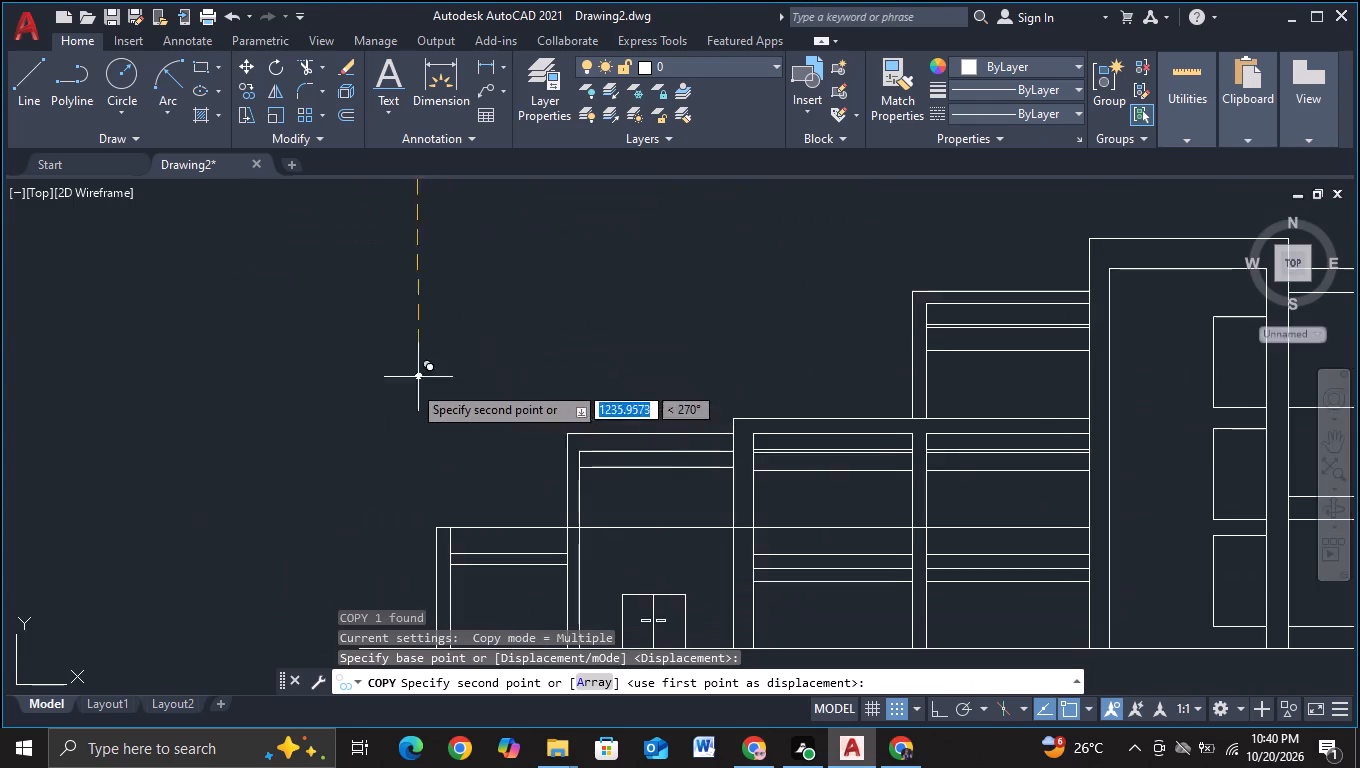
{"action": "middle_click_drag", "start_coordinate": [386, 444], "coordinate": [310, 362]}
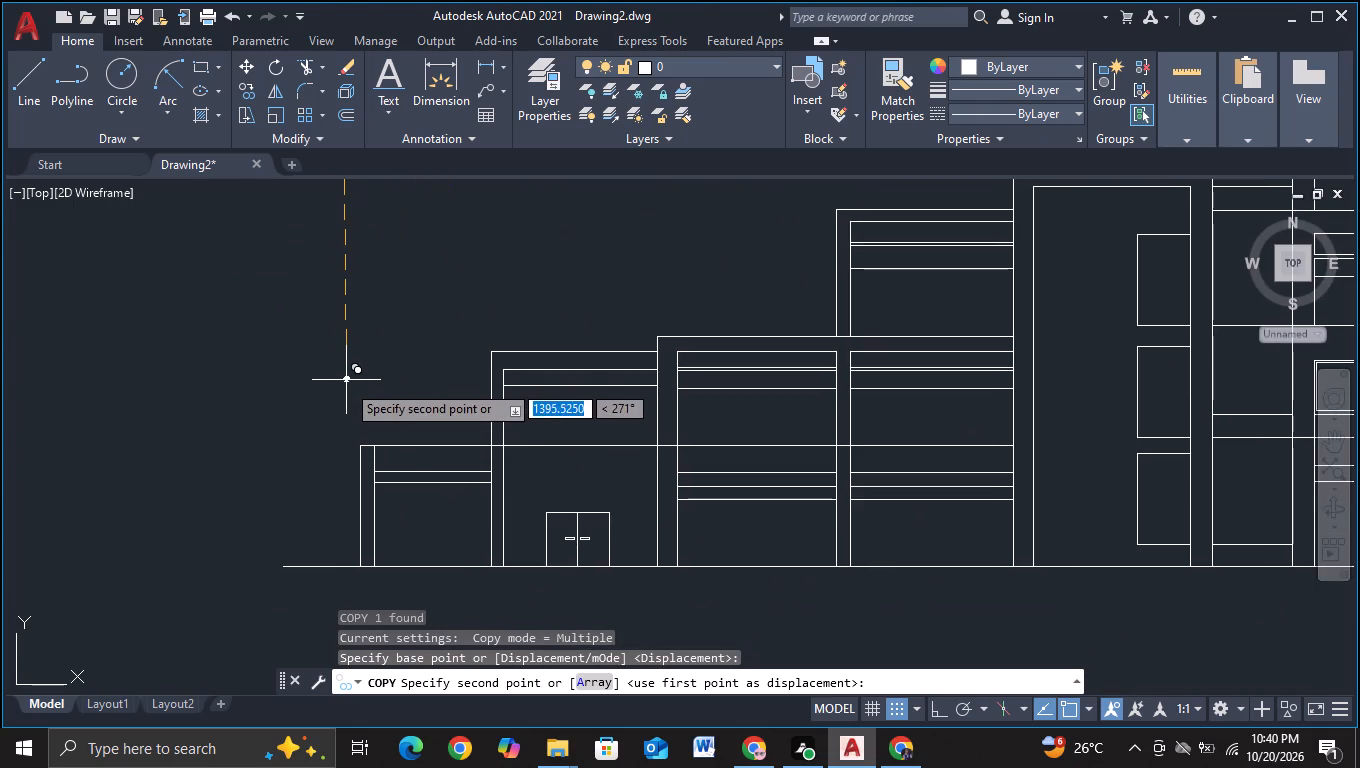
{"action": "left_click", "coordinate": [353, 397]}
{"action": "key", "text": "grave"}
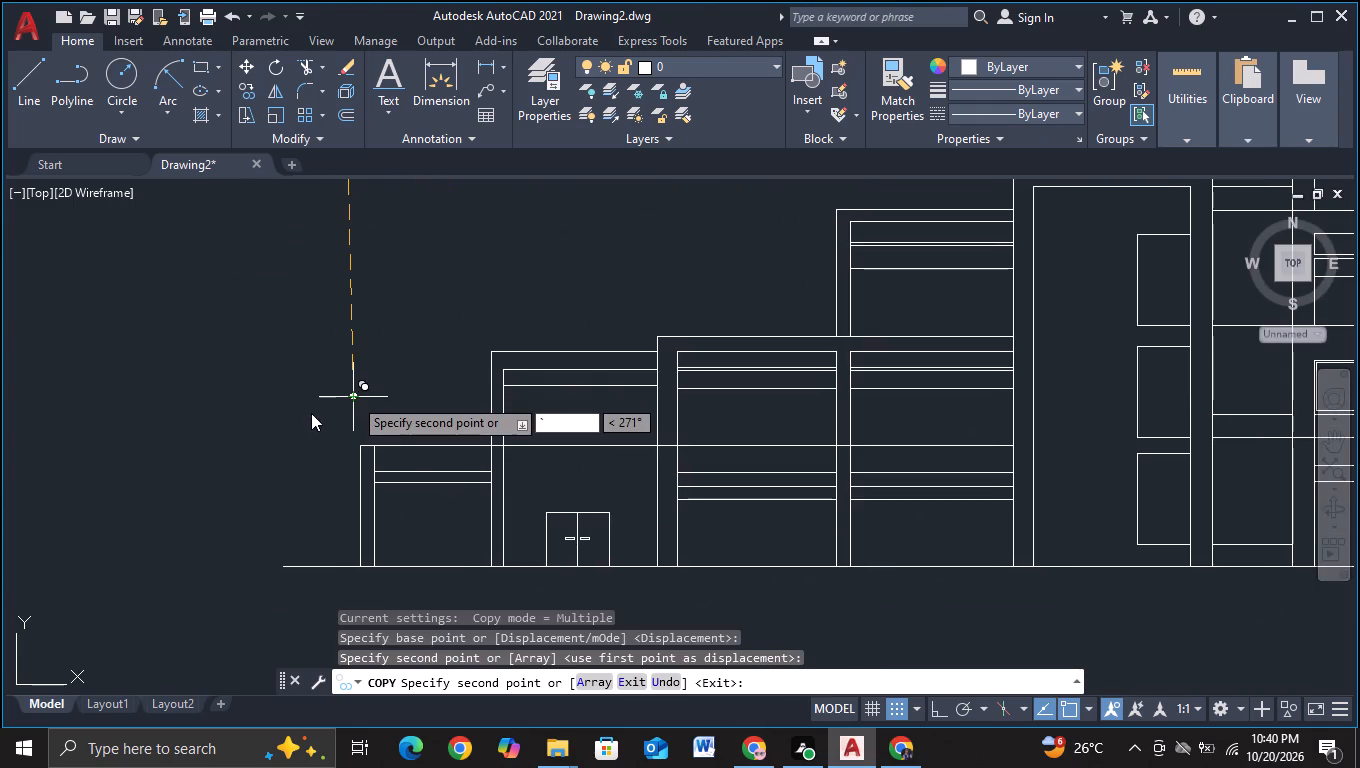
{"action": "key", "text": "Escape"}
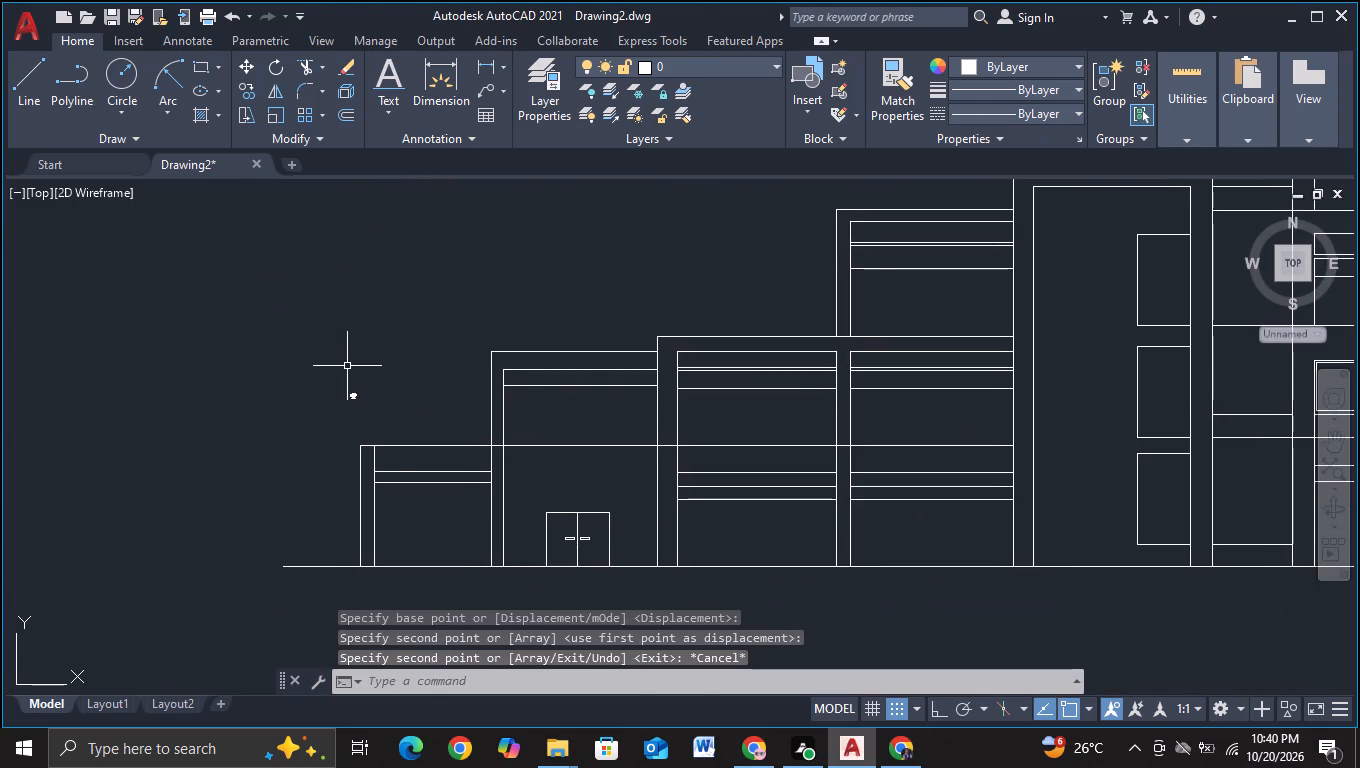
Scale the copied shrub up to about seven times its size, with object snap off.
{"action": "left_click", "coordinate": [347, 366]}
{"action": "left_click", "coordinate": [364, 419]}
{"action": "key", "text": "s"}
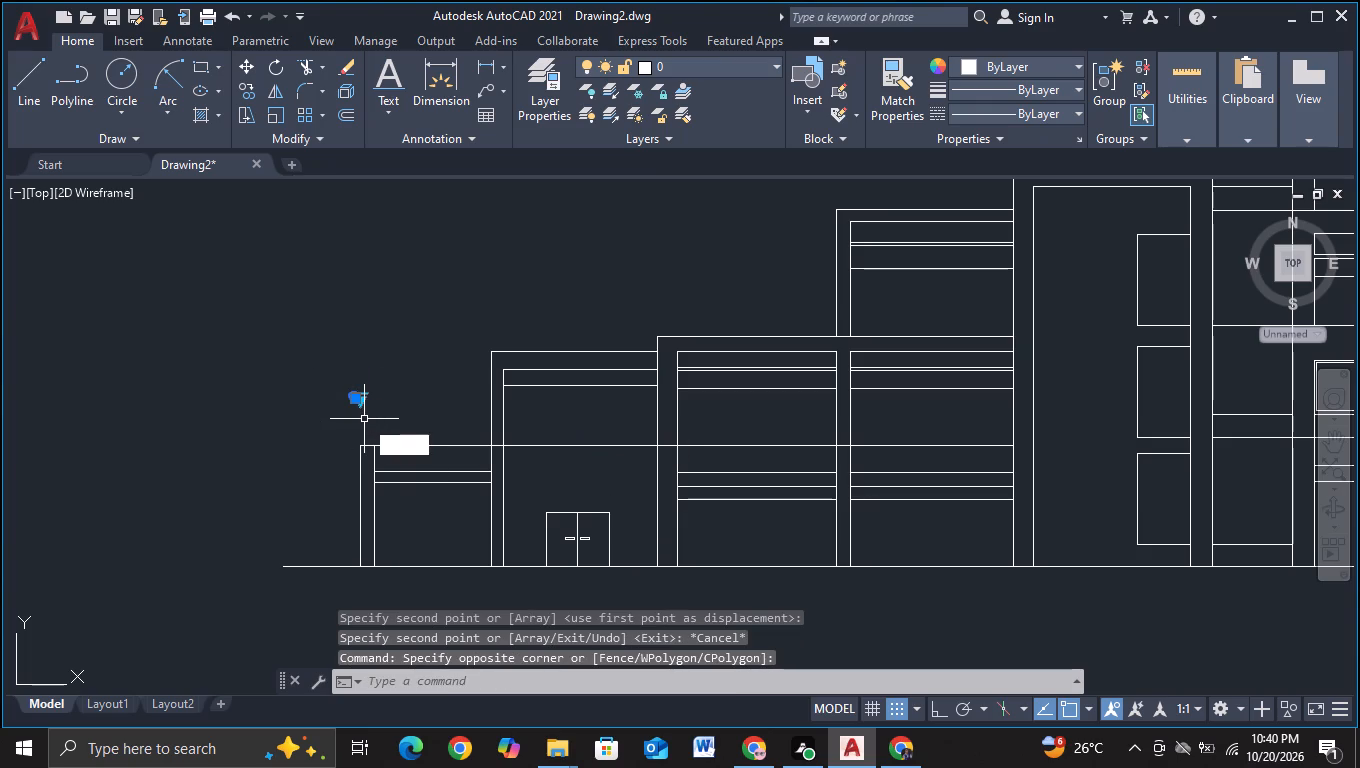
{"action": "left_click", "coordinate": [428, 478]}
{"action": "left_click", "coordinate": [364, 408]}
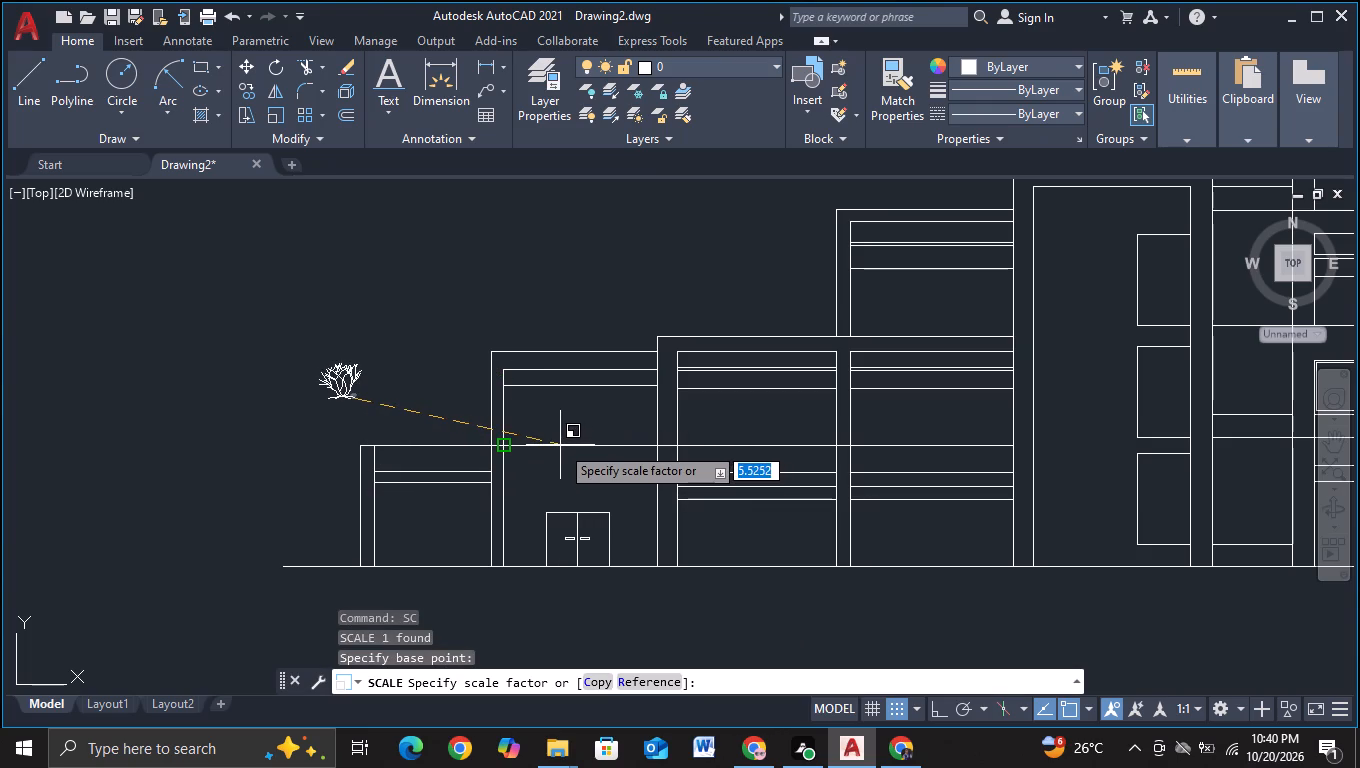
{"action": "key", "text": "F3"}
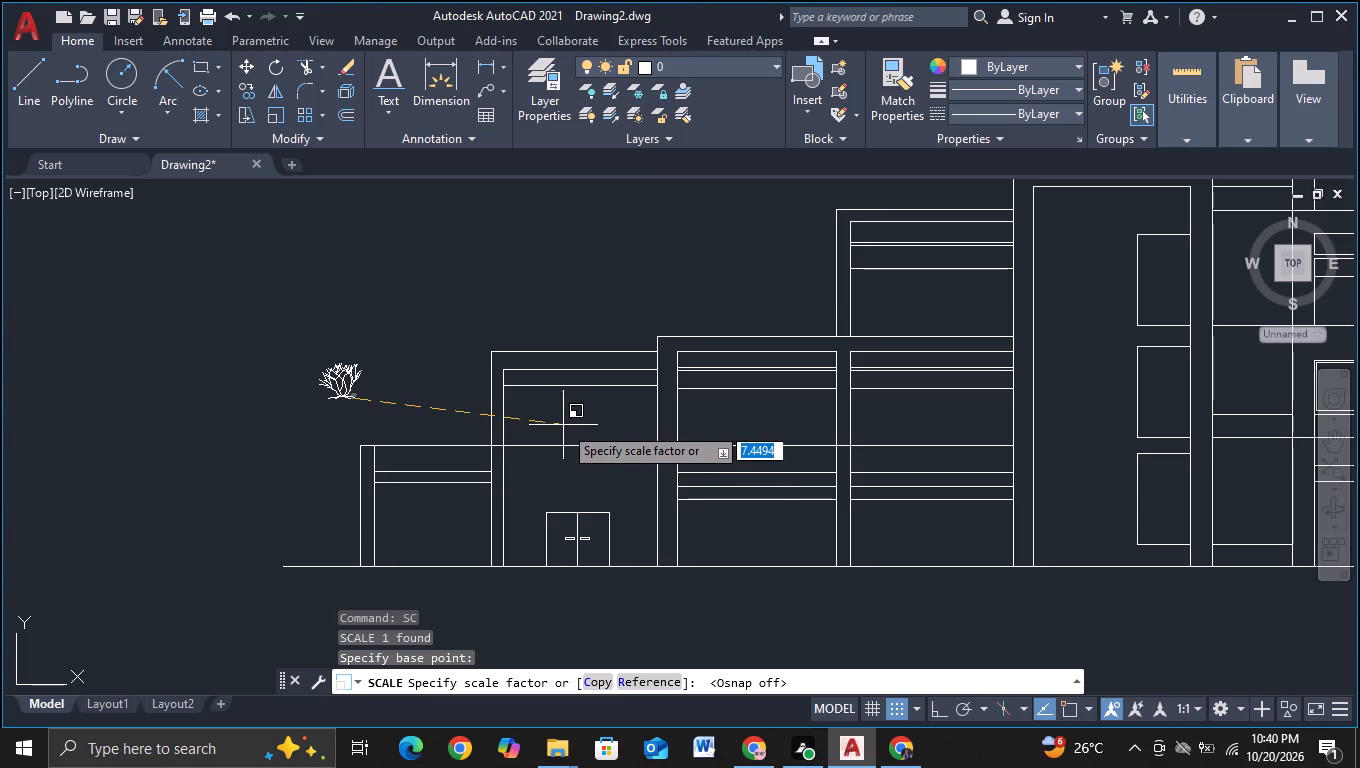
{"action": "left_click", "coordinate": [555, 424]}
{"action": "key", "text": "Escape"}
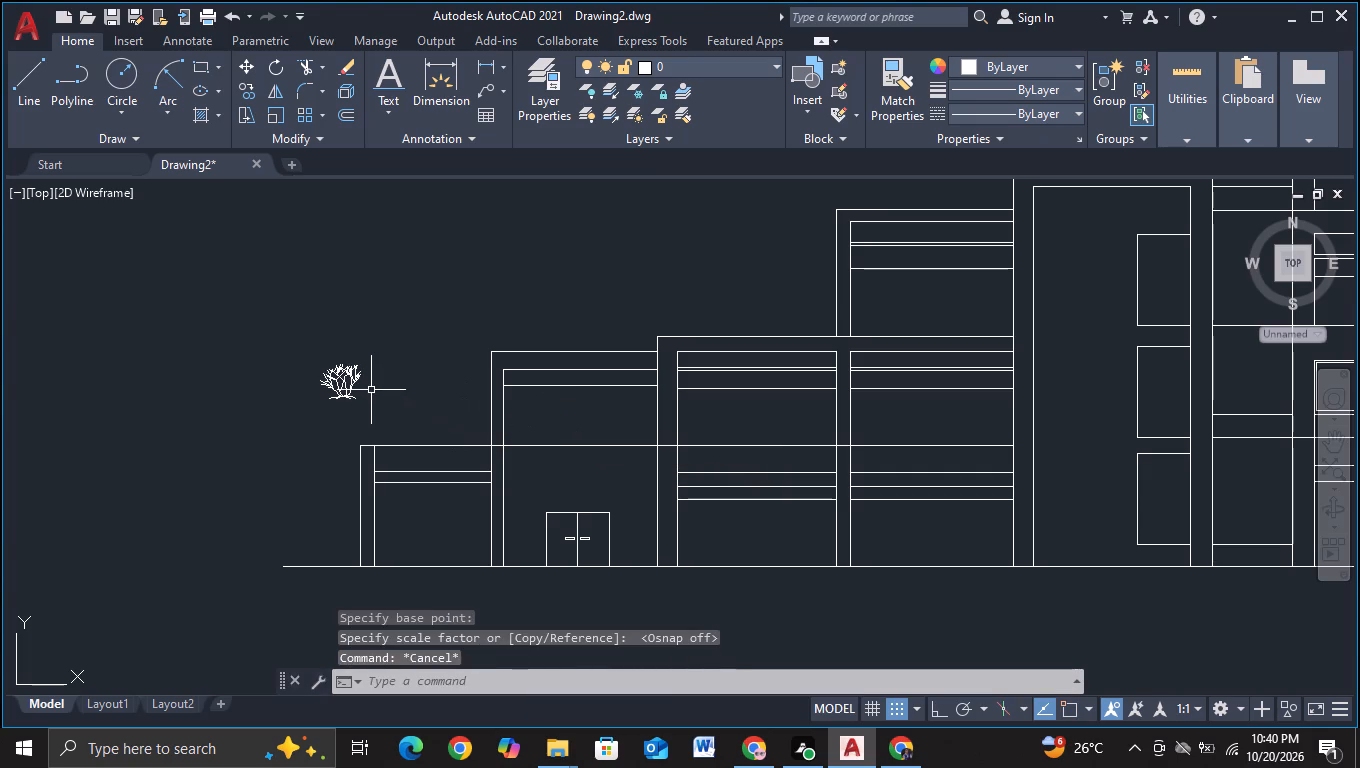
Move the enlarged shrub so its base sits on the outer roof corner of the lowest stepped block.
{"action": "left_click", "coordinate": [341, 373]}
{"action": "key", "text": "m"}
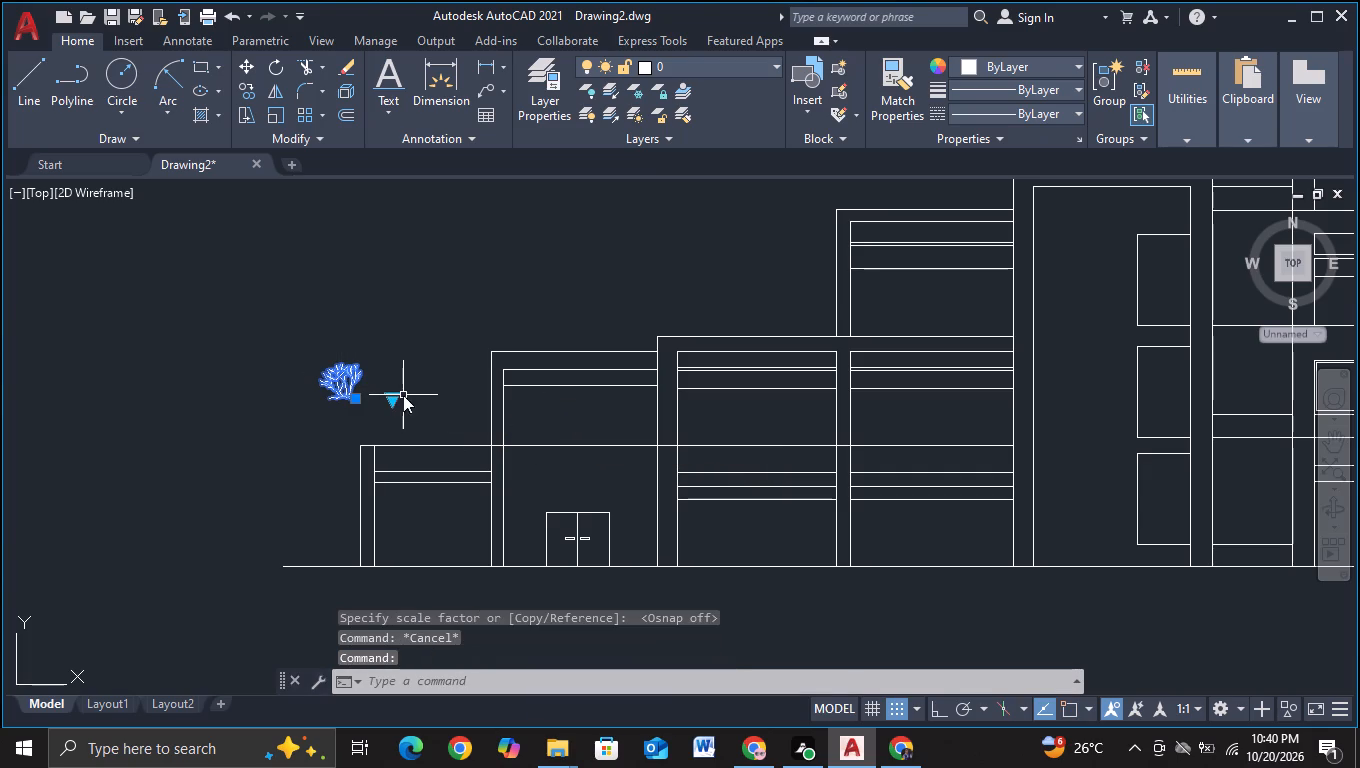
{"action": "left_click", "coordinate": [480, 446]}
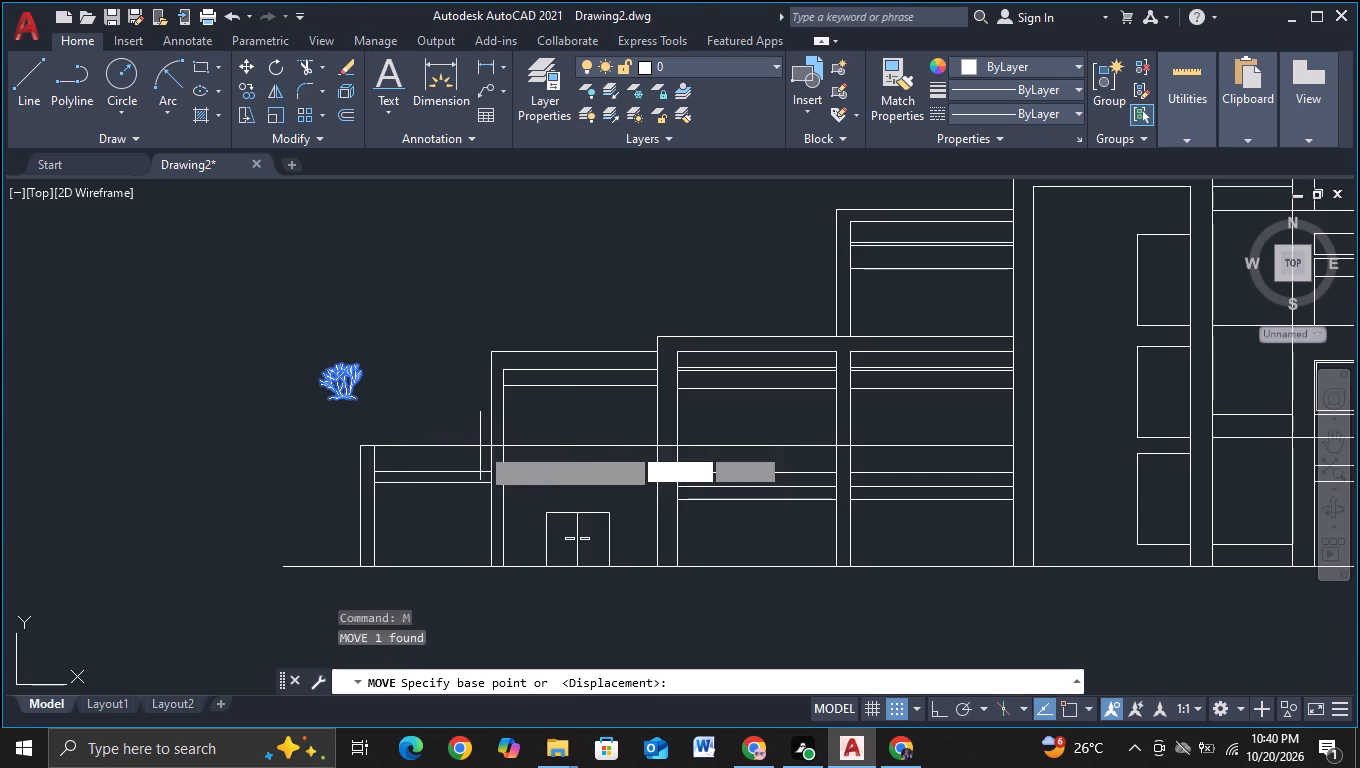
{"action": "left_click", "coordinate": [333, 380]}
{"action": "scroll", "coordinate": [402, 446], "scroll_direction": "up", "scroll_amount": 2}
{"action": "scroll", "coordinate": [298, 406], "scroll_direction": "up", "scroll_amount": 1}
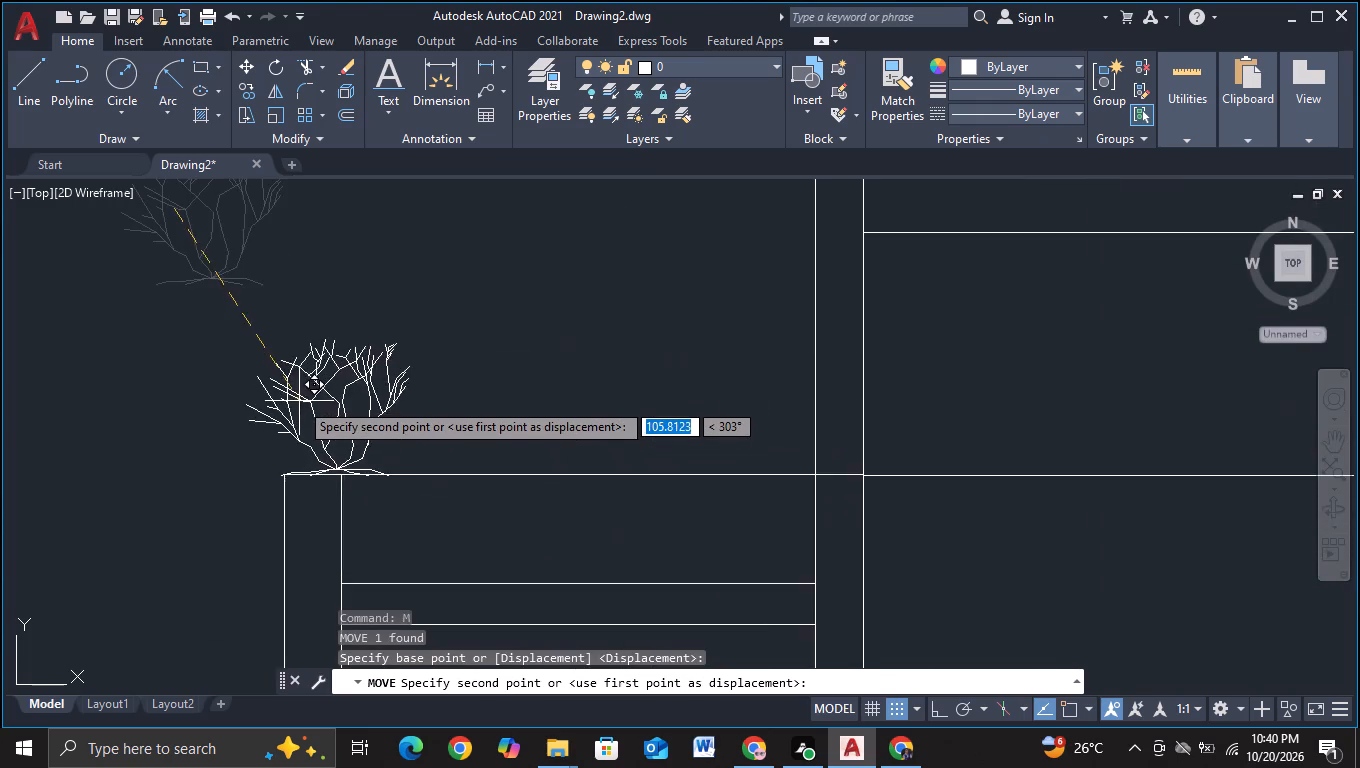
{"action": "scroll", "coordinate": [299, 401], "scroll_direction": "up", "scroll_amount": 1}
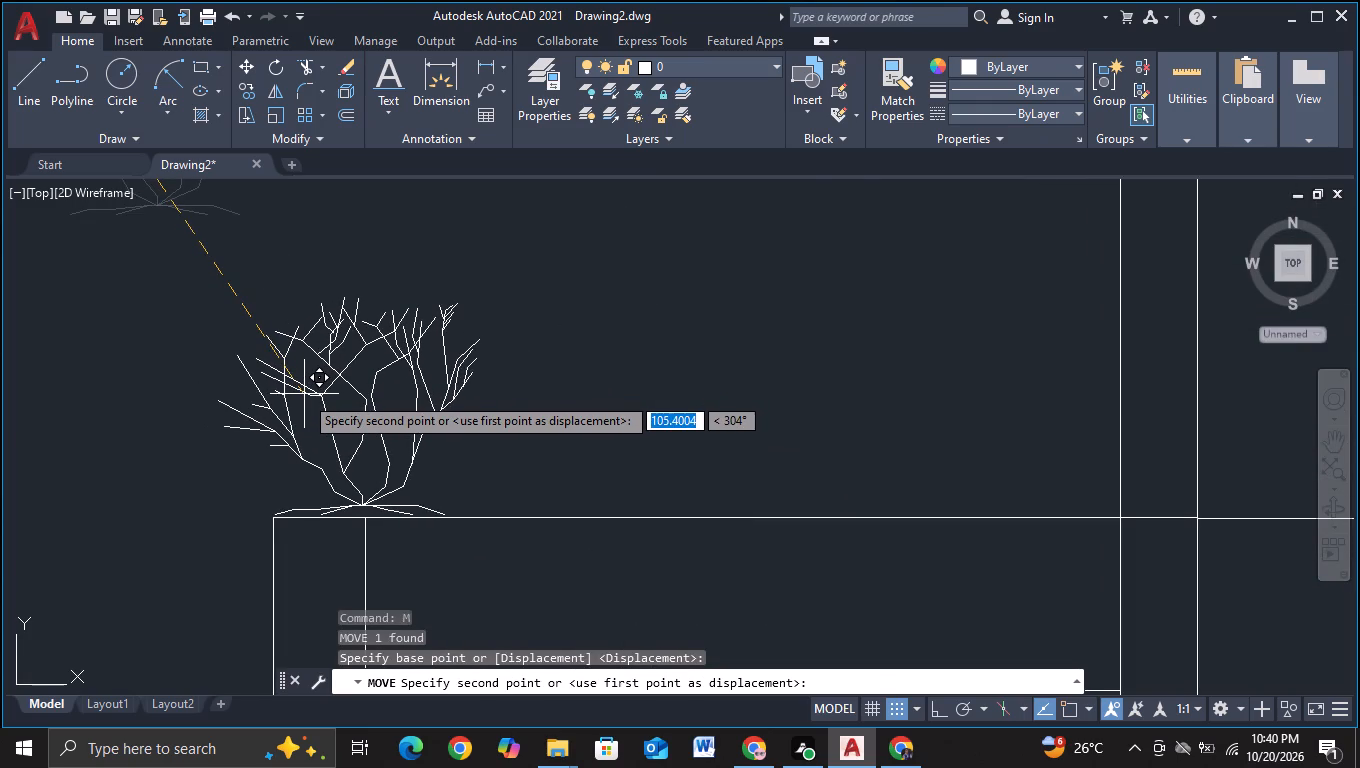
{"action": "left_click", "coordinate": [303, 396]}
{"action": "key", "text": "Escape"}
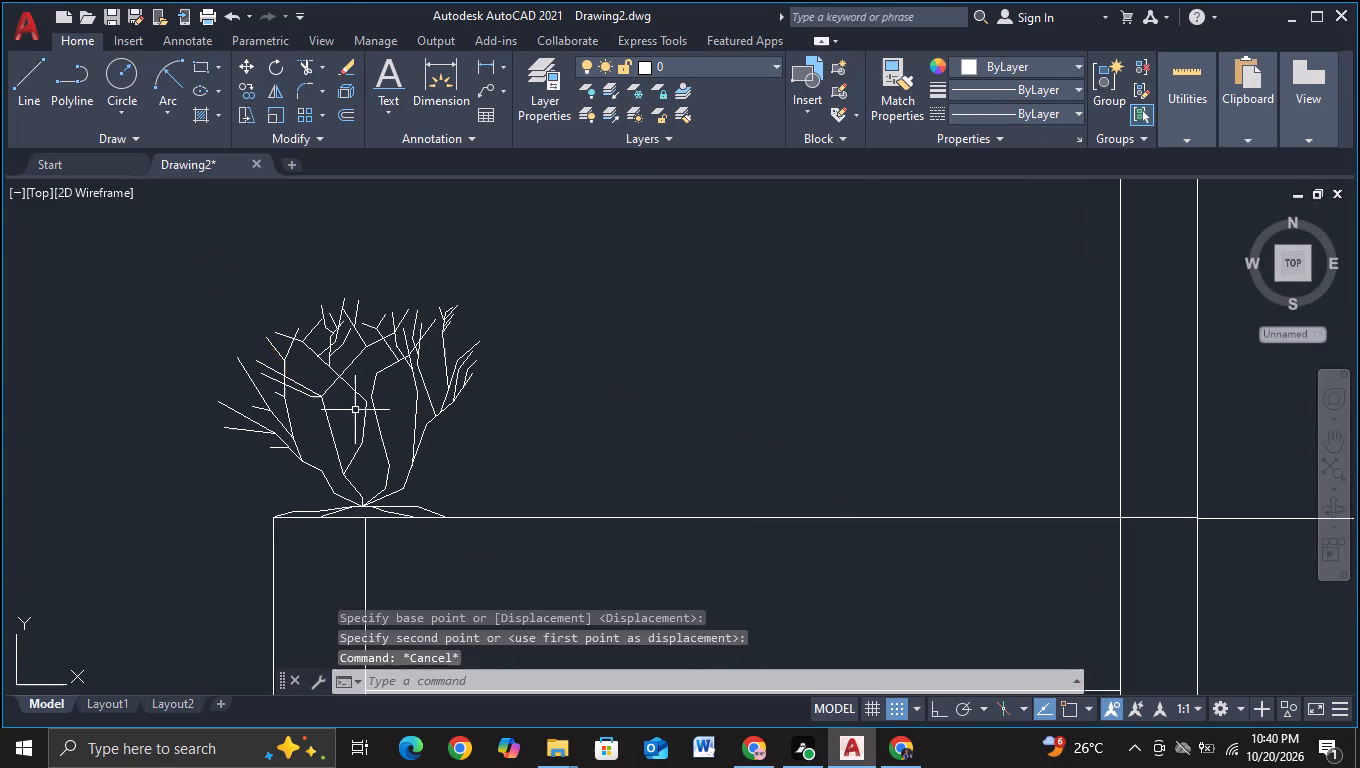
Copy the shrub four times side by side along the lowest block's roof, with ortho on, up to the adjoining wall.
{"action": "left_click", "coordinate": [366, 405]}
{"action": "key", "text": "c"}
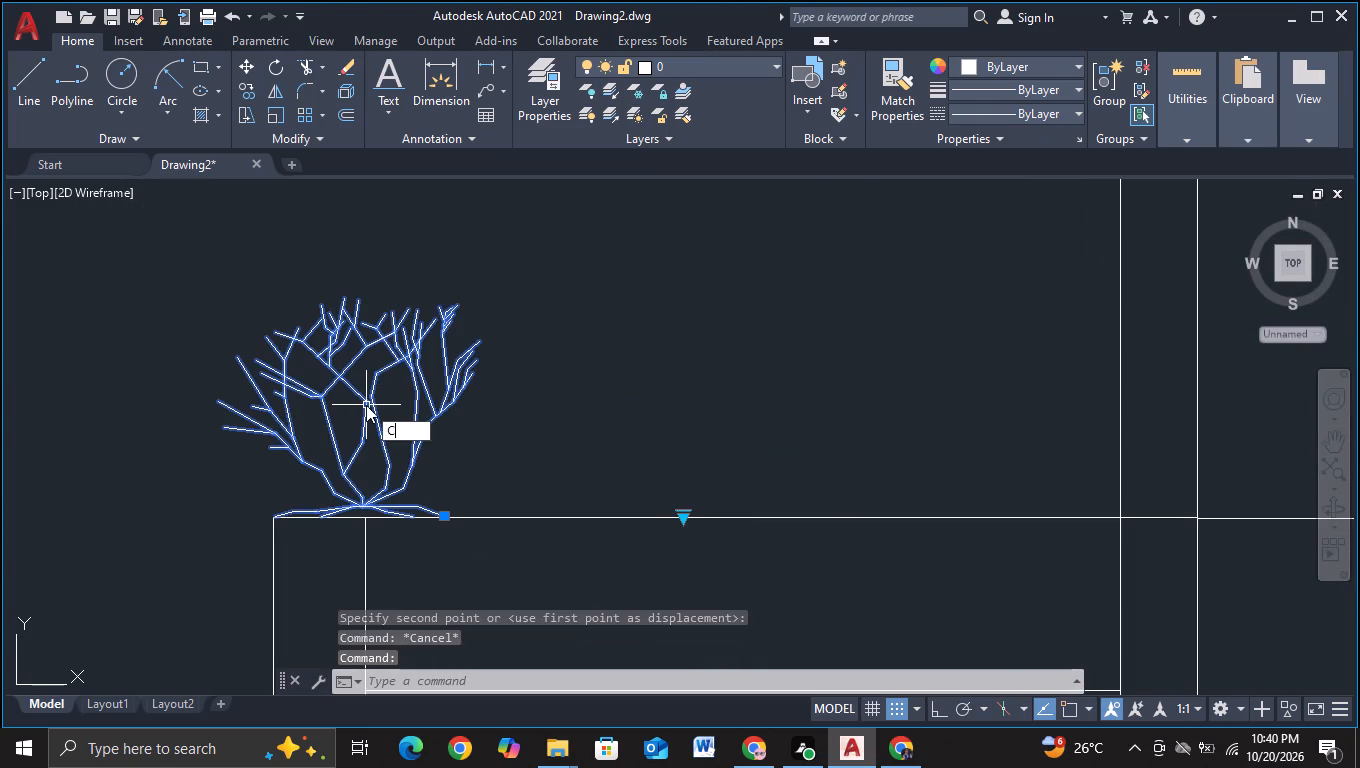
{"action": "left_click", "coordinate": [409, 461]}
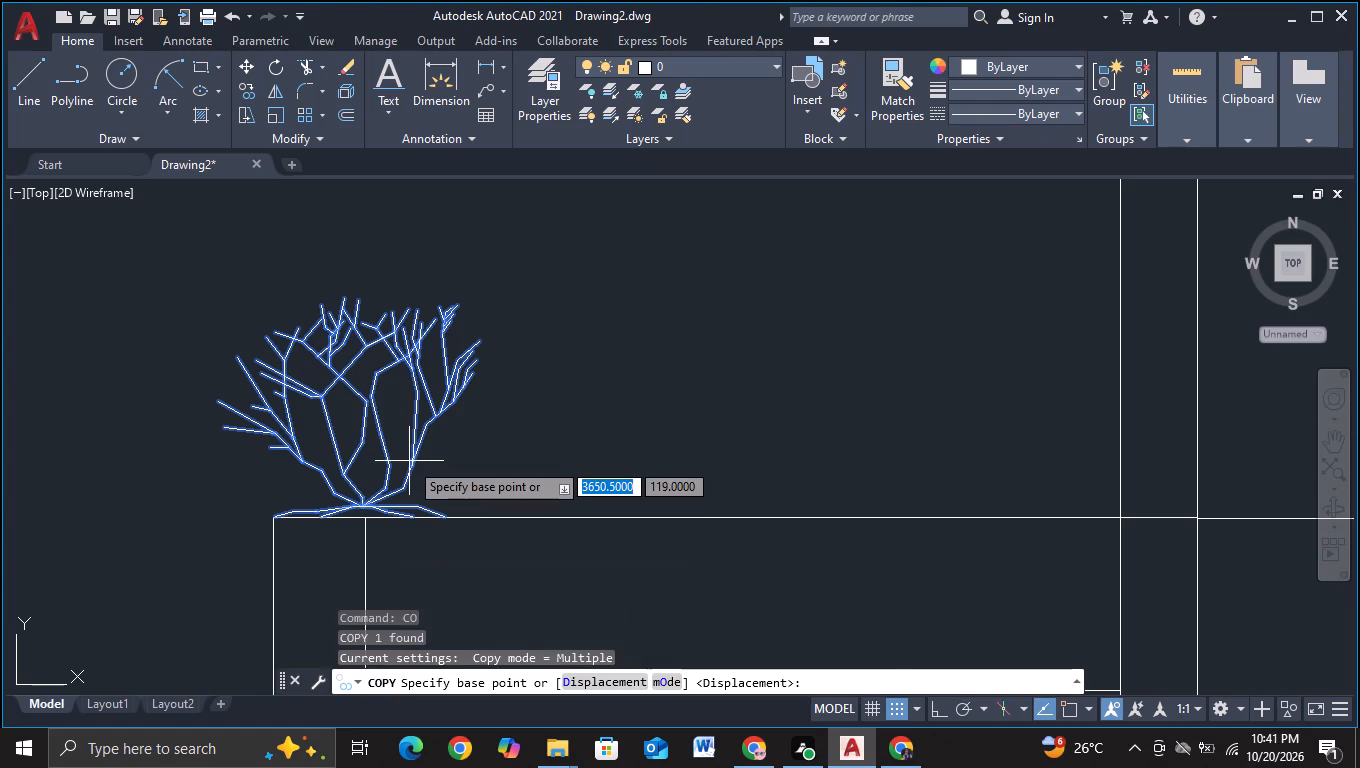
{"action": "key", "text": "F8"}
{"action": "left_click", "coordinate": [409, 461]}
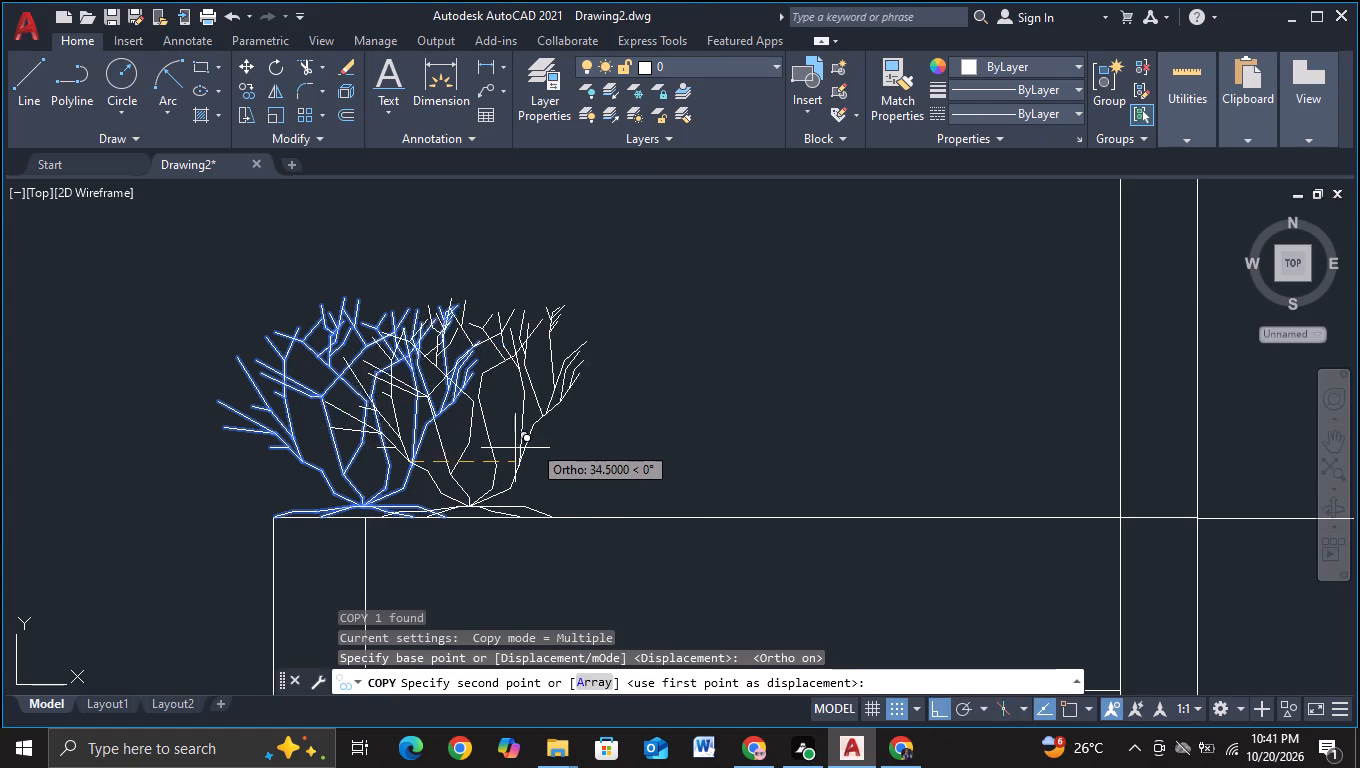
{"action": "left_click", "coordinate": [575, 435]}
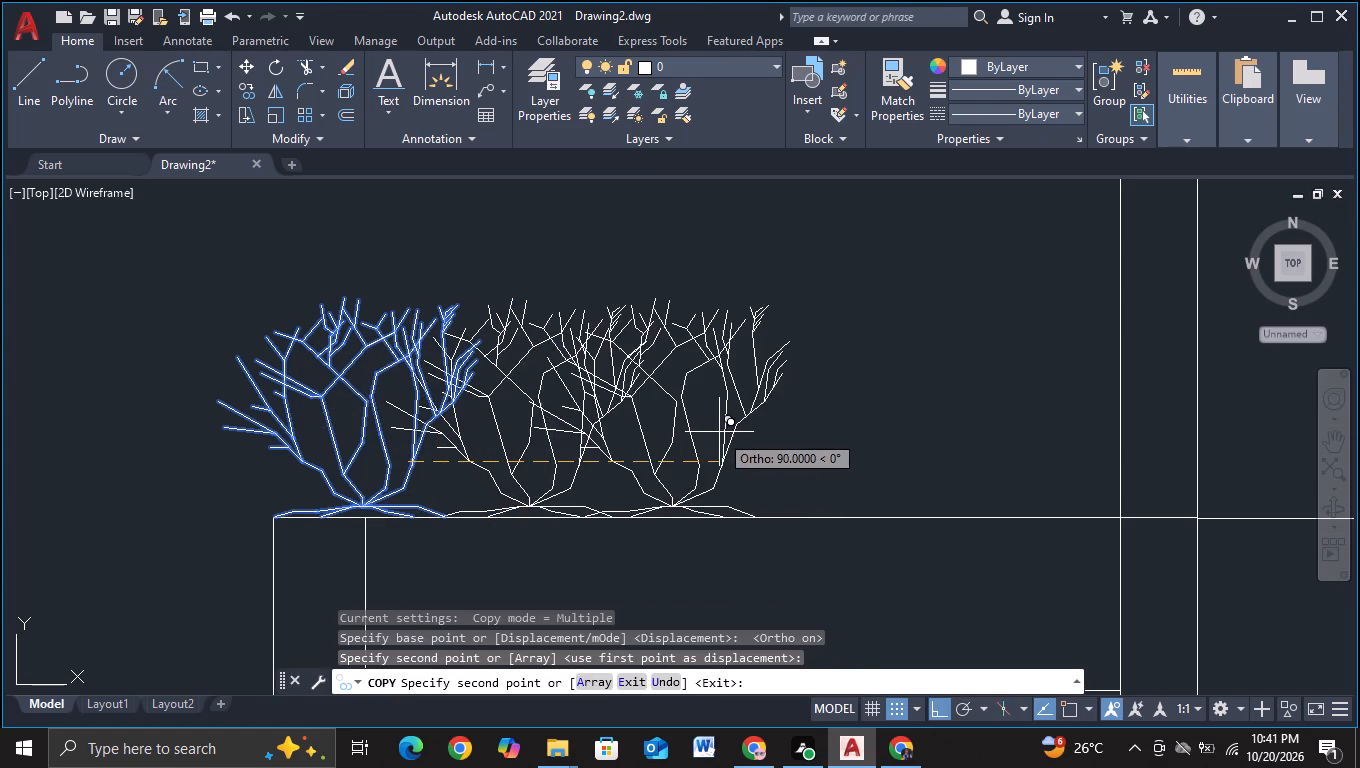
{"action": "left_click", "coordinate": [747, 428]}
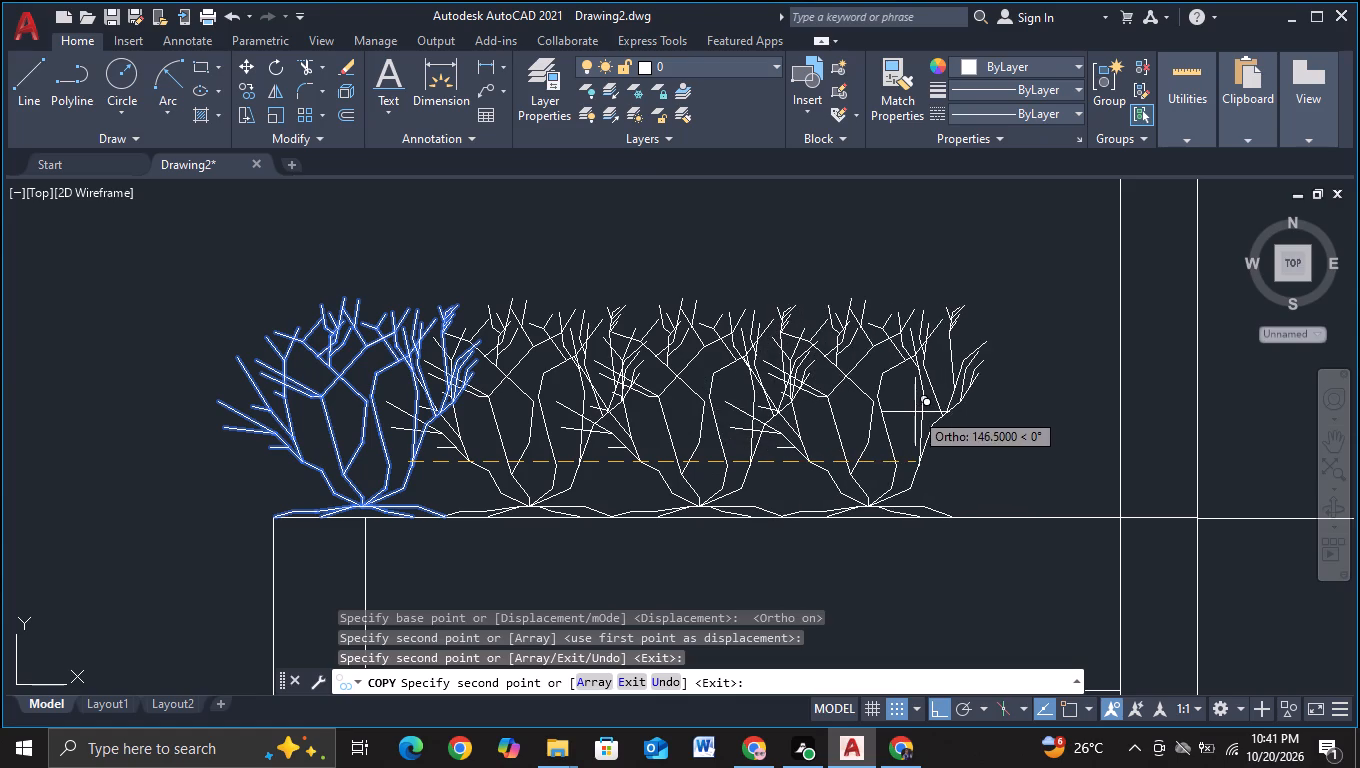
{"action": "left_click", "coordinate": [916, 411]}
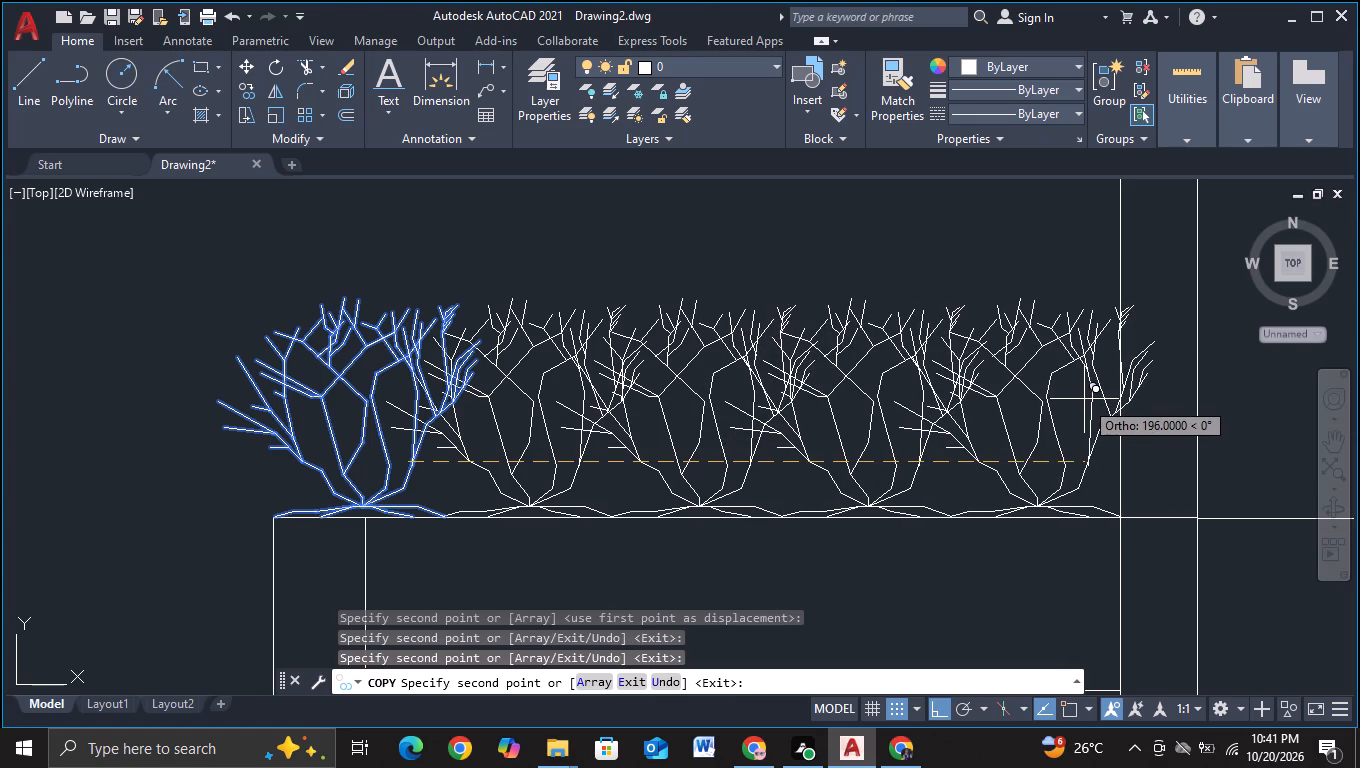
{"action": "left_click", "coordinate": [1084, 400]}
{"action": "key", "text": "Escape"}
Trim the adjoining block's outer wall line where it passes through the branches of the last shrub.
{"action": "middle_click_drag", "start_coordinate": [1114, 414], "coordinate": [600, 457]}
{"action": "scroll", "coordinate": [633, 462], "scroll_direction": "up", "scroll_amount": 1}
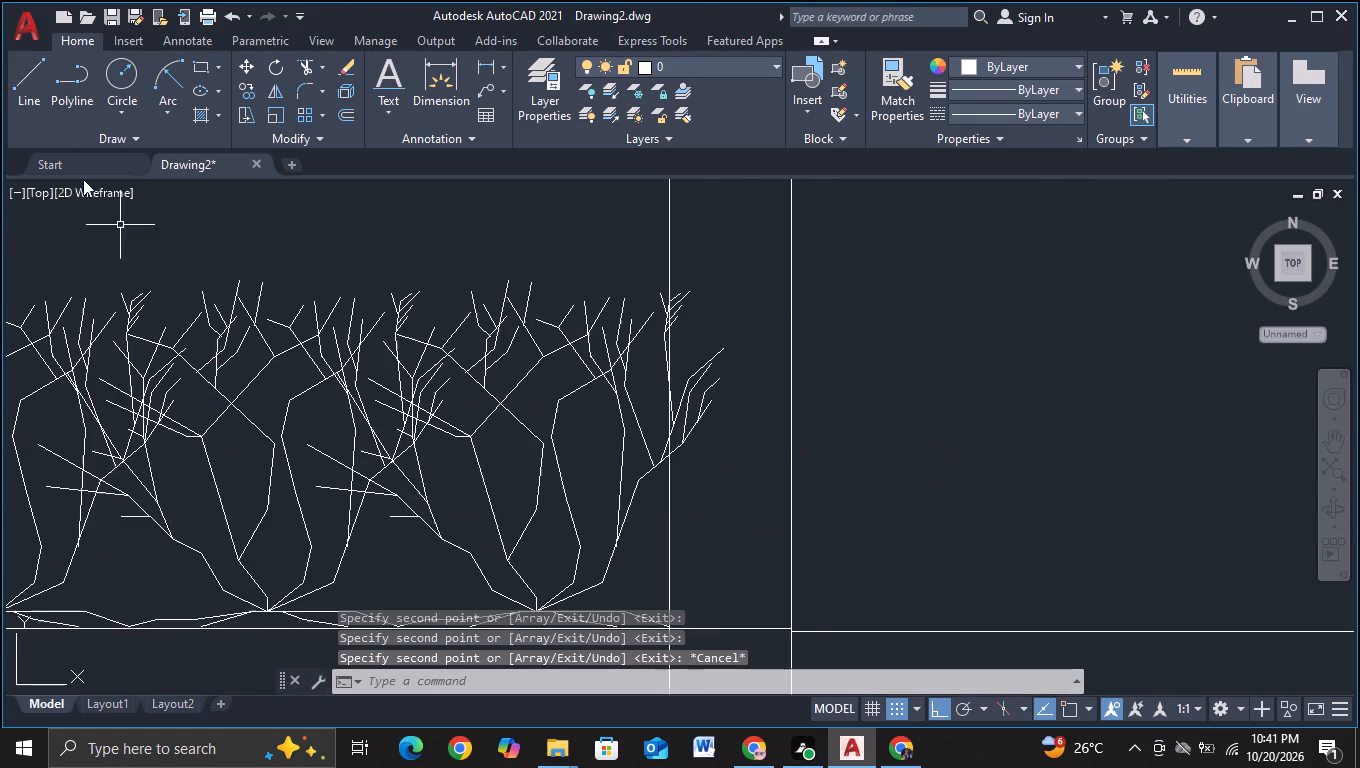
{"action": "left_click", "coordinate": [308, 63]}
{"action": "left_click_drag", "start_coordinate": [650, 357], "coordinate": [697, 345]}
{"action": "left_click_drag", "start_coordinate": [685, 366], "coordinate": [646, 435]}
{"action": "scroll", "coordinate": [660, 418], "scroll_direction": "up", "scroll_amount": 1}
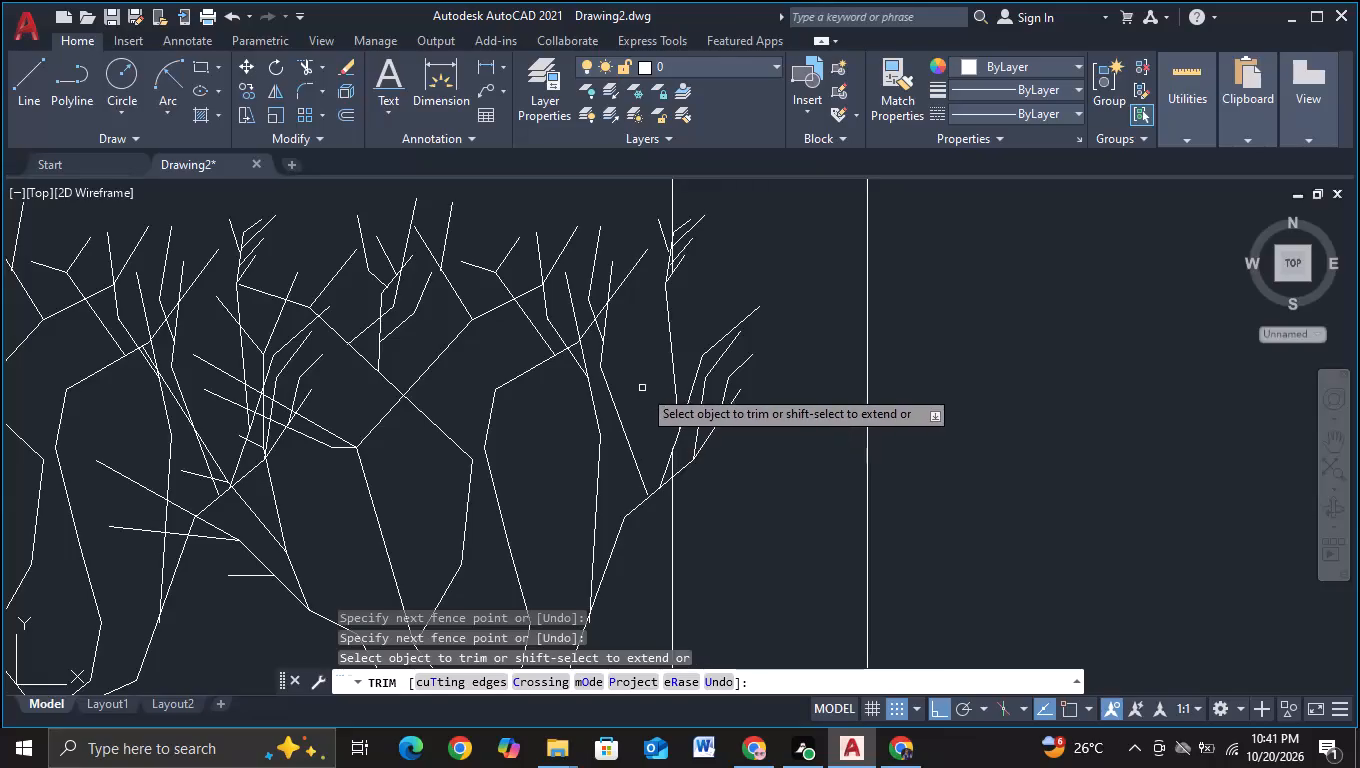
{"action": "left_click", "coordinate": [669, 463]}
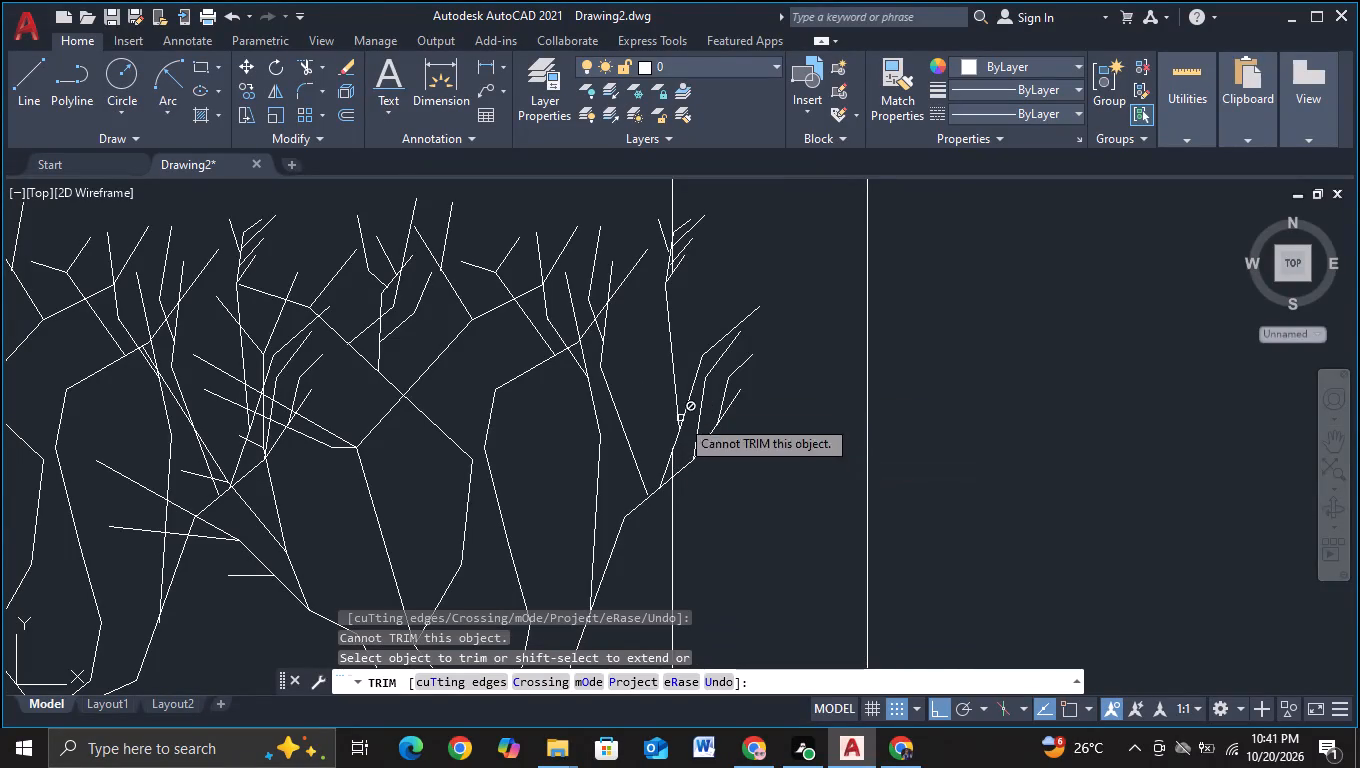
{"action": "left_click", "coordinate": [674, 464]}
{"action": "key", "text": "Escape"}
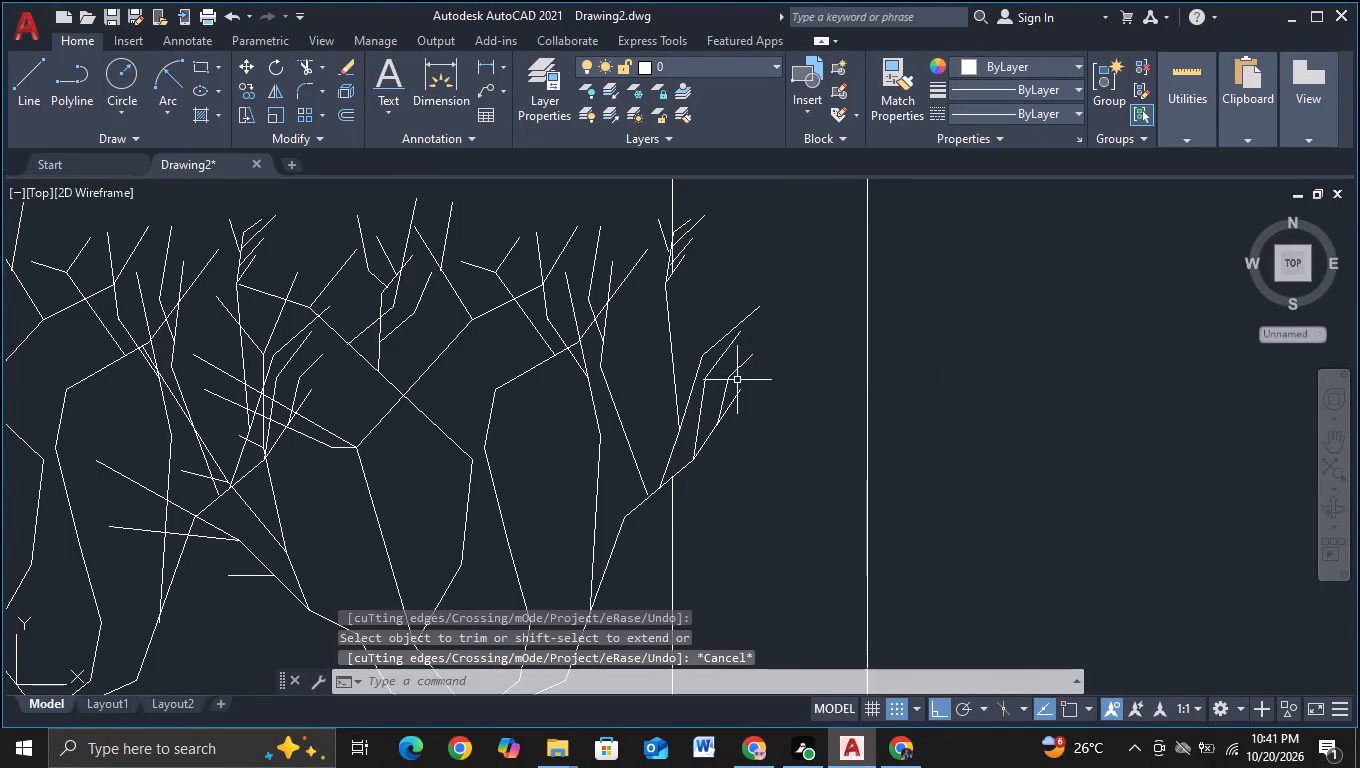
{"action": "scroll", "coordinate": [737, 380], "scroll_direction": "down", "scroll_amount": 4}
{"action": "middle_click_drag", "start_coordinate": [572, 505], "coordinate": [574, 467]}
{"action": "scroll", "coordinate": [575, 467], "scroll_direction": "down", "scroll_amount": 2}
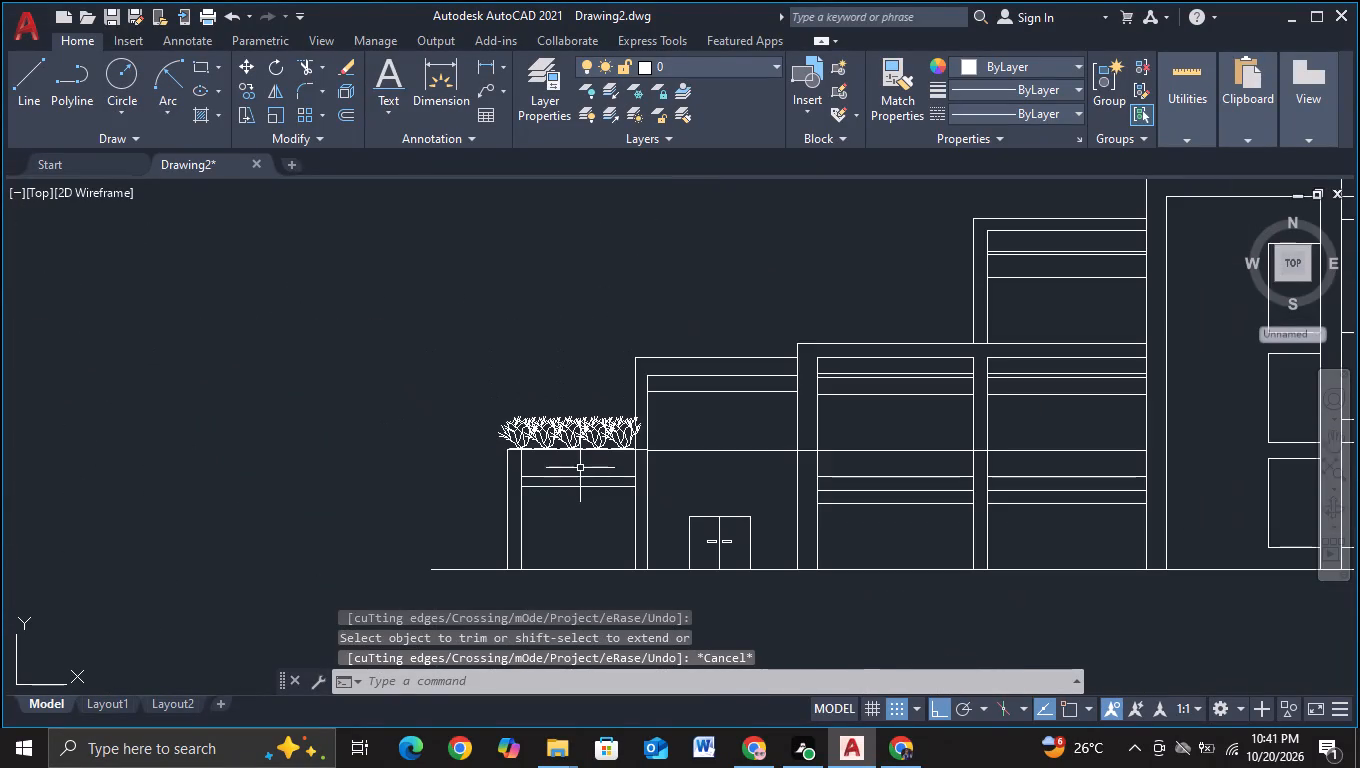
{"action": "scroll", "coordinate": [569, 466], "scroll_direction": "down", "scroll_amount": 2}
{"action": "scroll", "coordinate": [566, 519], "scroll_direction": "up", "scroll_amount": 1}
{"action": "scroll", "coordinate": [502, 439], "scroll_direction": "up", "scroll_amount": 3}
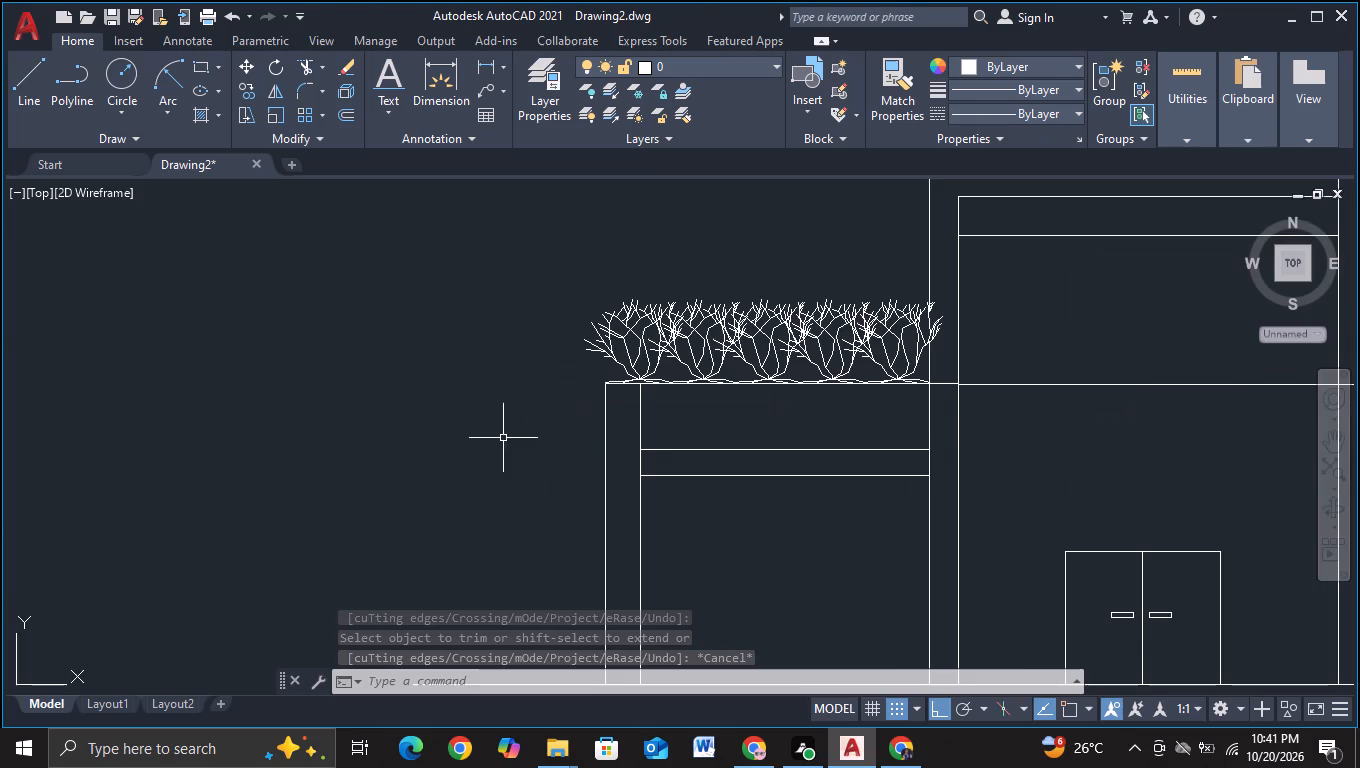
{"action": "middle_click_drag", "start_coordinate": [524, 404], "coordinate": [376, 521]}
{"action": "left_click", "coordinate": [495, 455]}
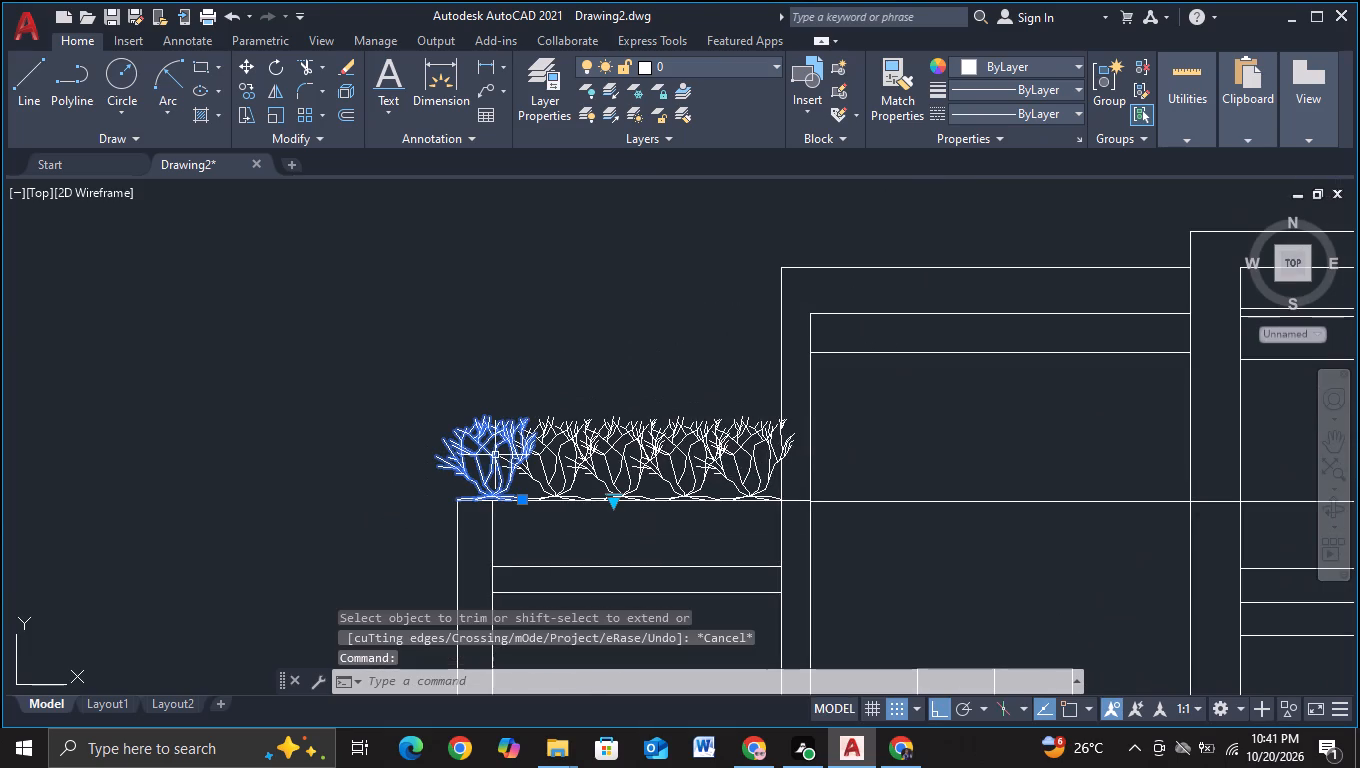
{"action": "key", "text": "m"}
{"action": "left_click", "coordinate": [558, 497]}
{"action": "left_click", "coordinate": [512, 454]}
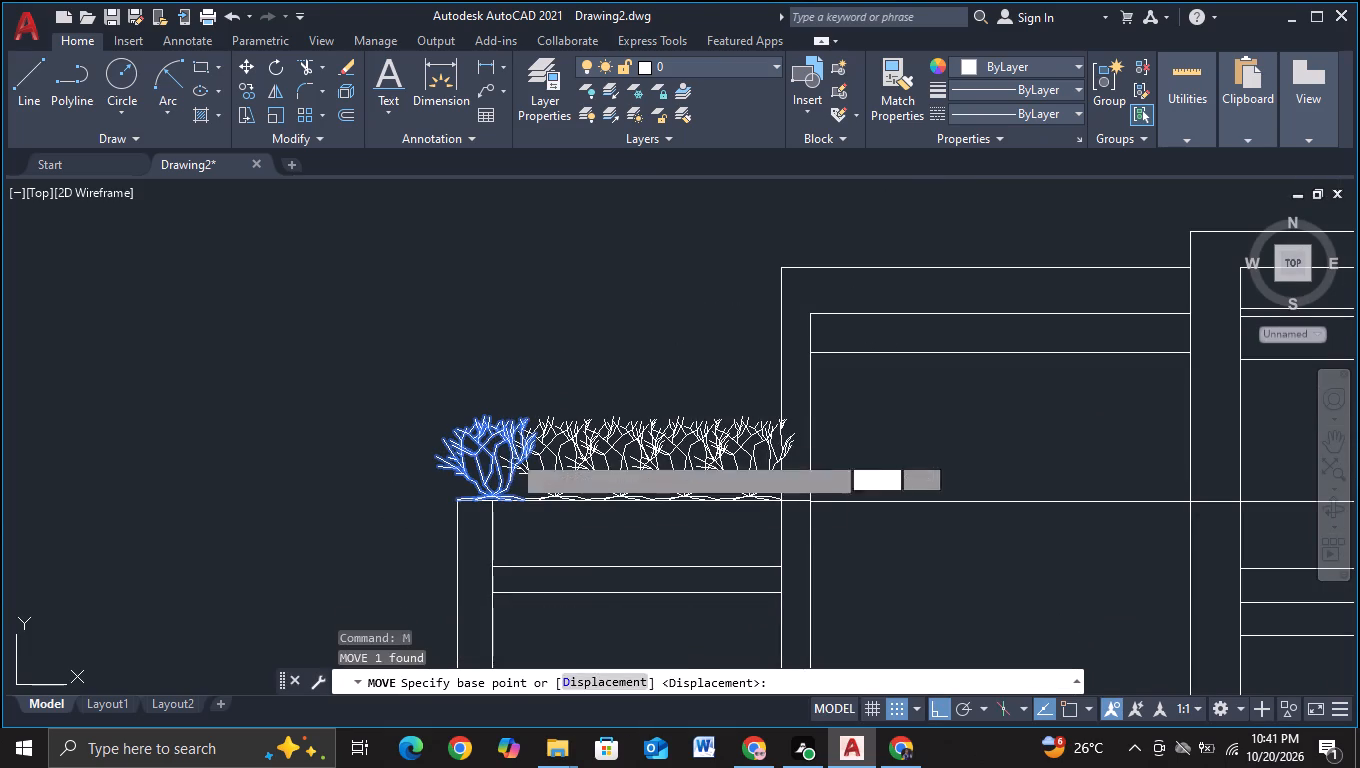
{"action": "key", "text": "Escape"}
Copy the first shrub of the lowest roof row onto the outer roof corner of the second stepped block, with ortho off.
{"action": "left_click", "coordinate": [479, 452]}
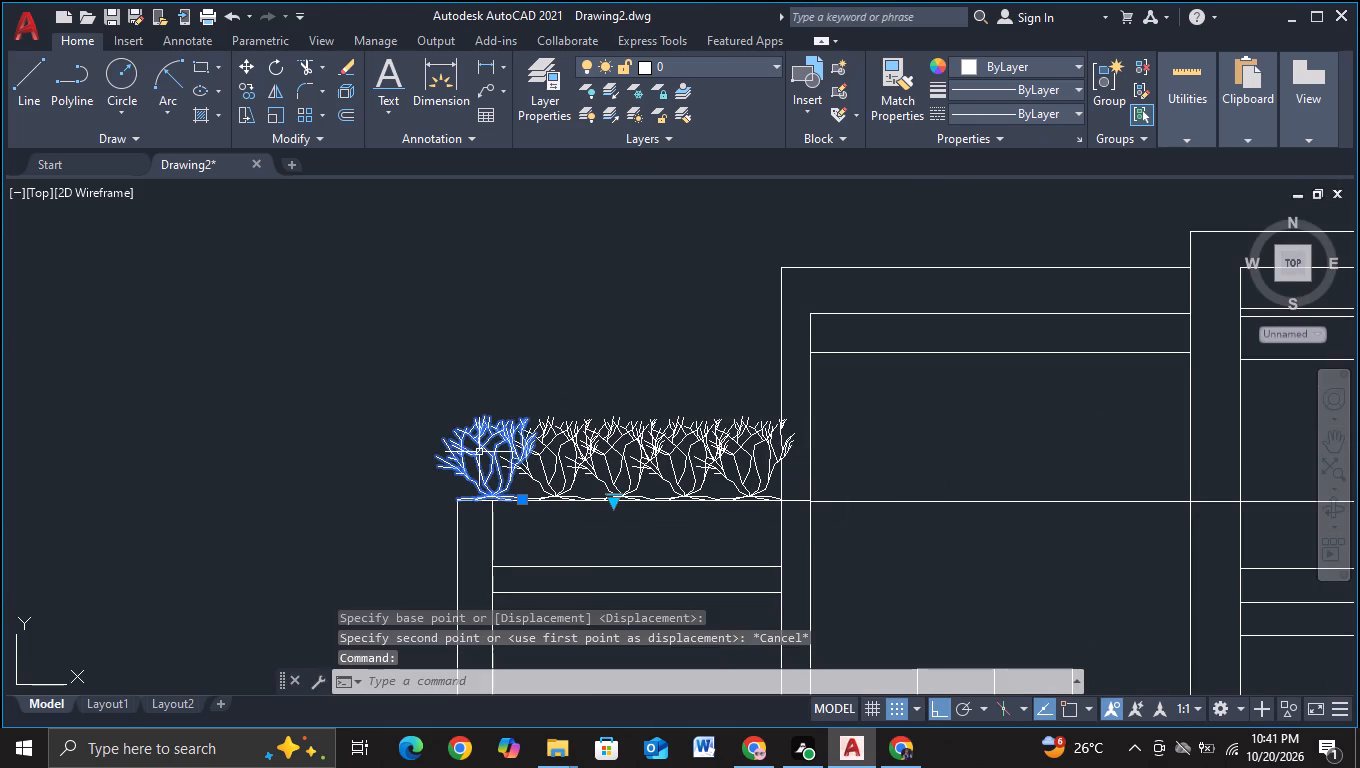
{"action": "key", "text": "c"}
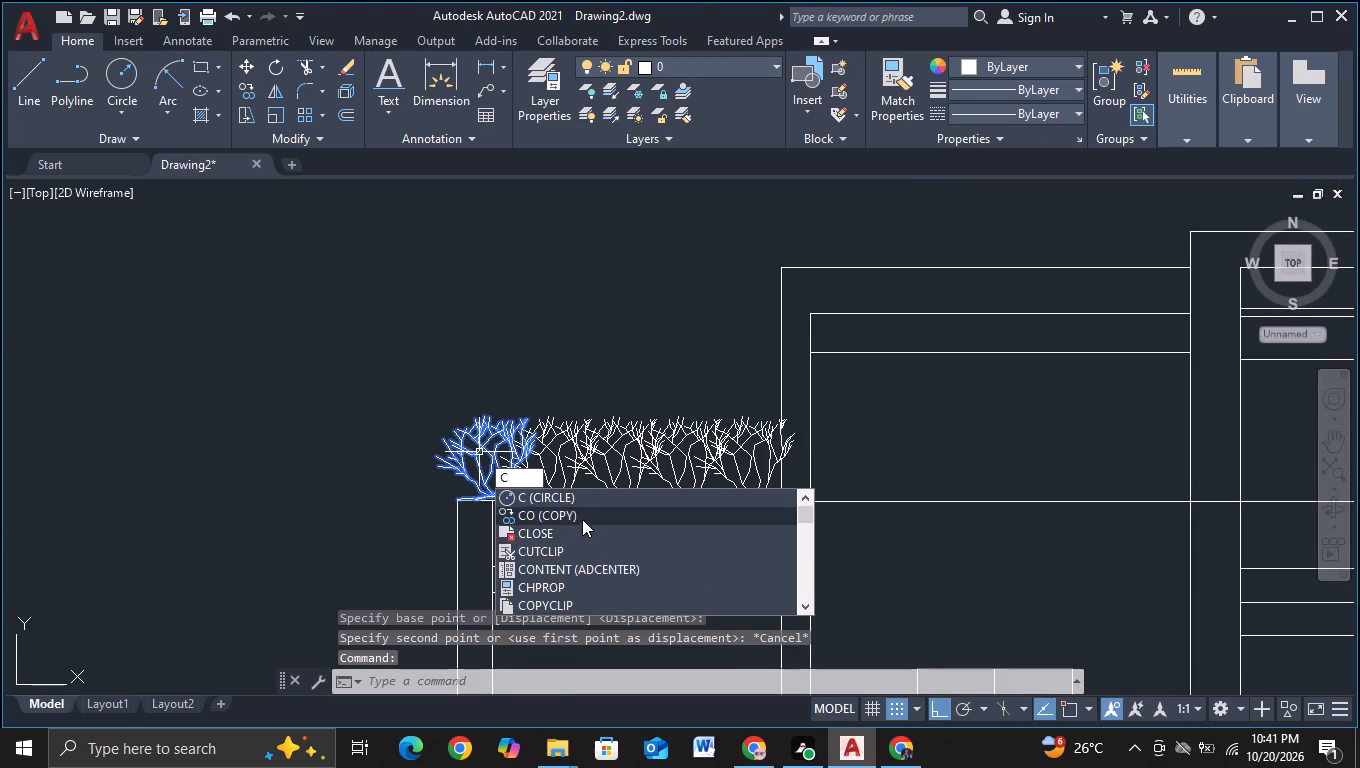
{"action": "left_click", "coordinate": [582, 519]}
{"action": "left_click", "coordinate": [462, 449]}
{"action": "middle_click_drag", "start_coordinate": [602, 354], "coordinate": [490, 464]}
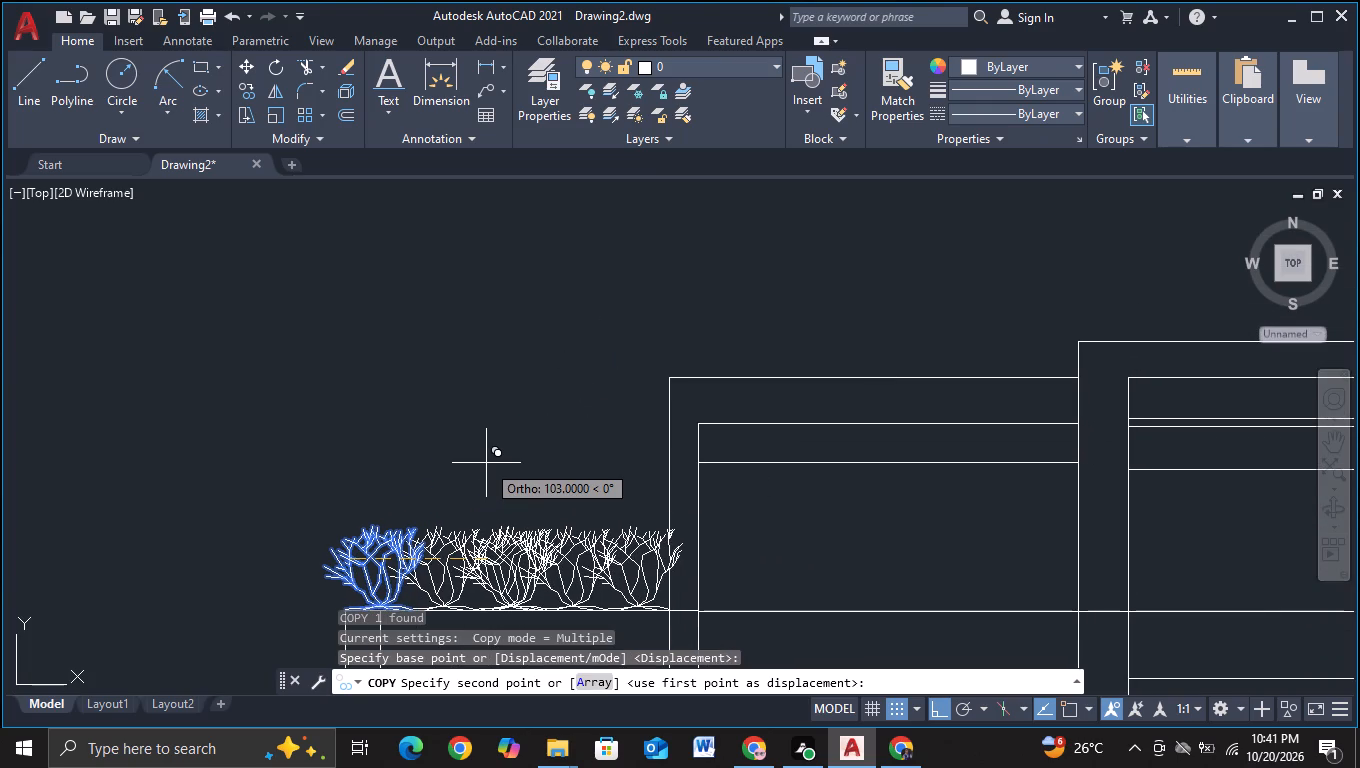
{"action": "key", "text": "F8"}
{"action": "scroll", "coordinate": [618, 356], "scroll_direction": "up", "scroll_amount": 2}
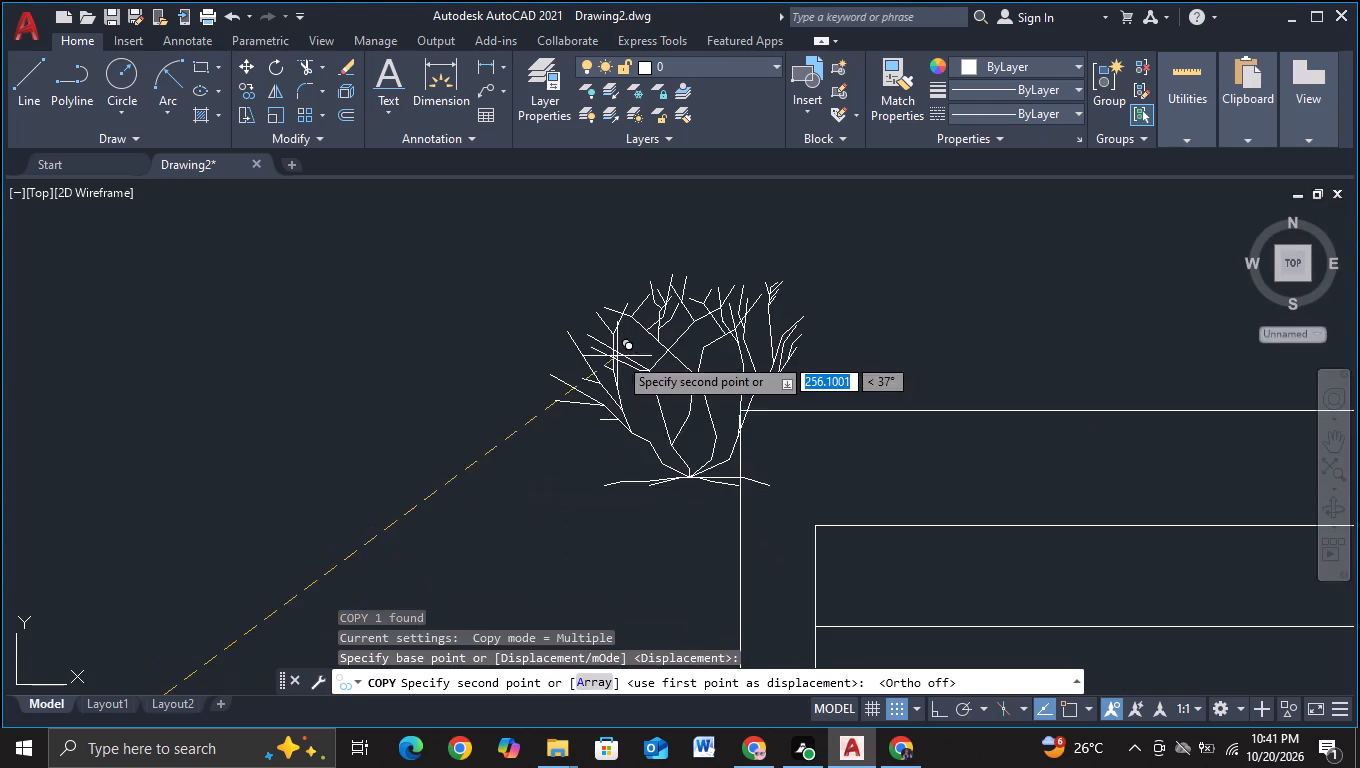
{"action": "middle_click_drag", "start_coordinate": [648, 340], "coordinate": [260, 465]}
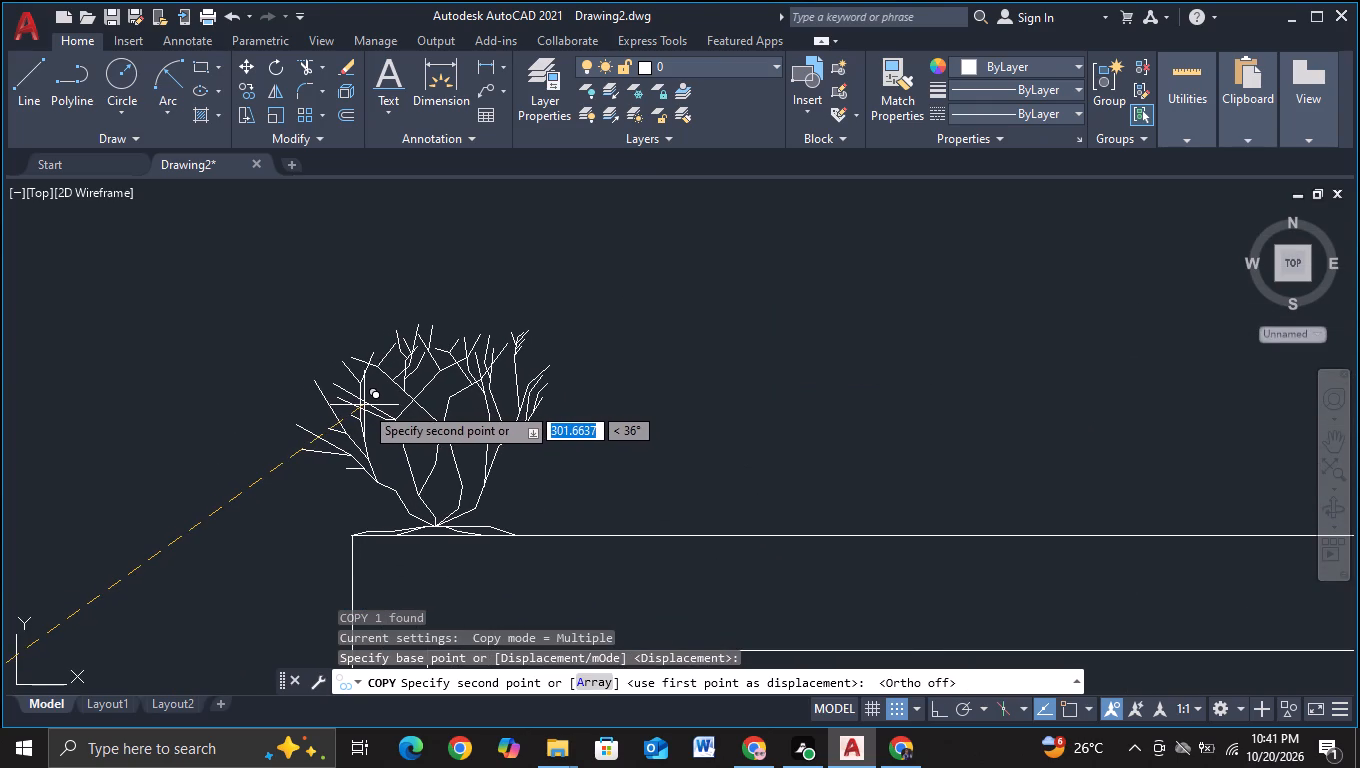
{"action": "left_click", "coordinate": [364, 405]}
Place another copy of the shrub on the outer roof corner of the third stepped block.
{"action": "scroll", "coordinate": [648, 387], "scroll_direction": "down", "scroll_amount": 2}
{"action": "middle_click_drag", "start_coordinate": [648, 387], "coordinate": [82, 459]}
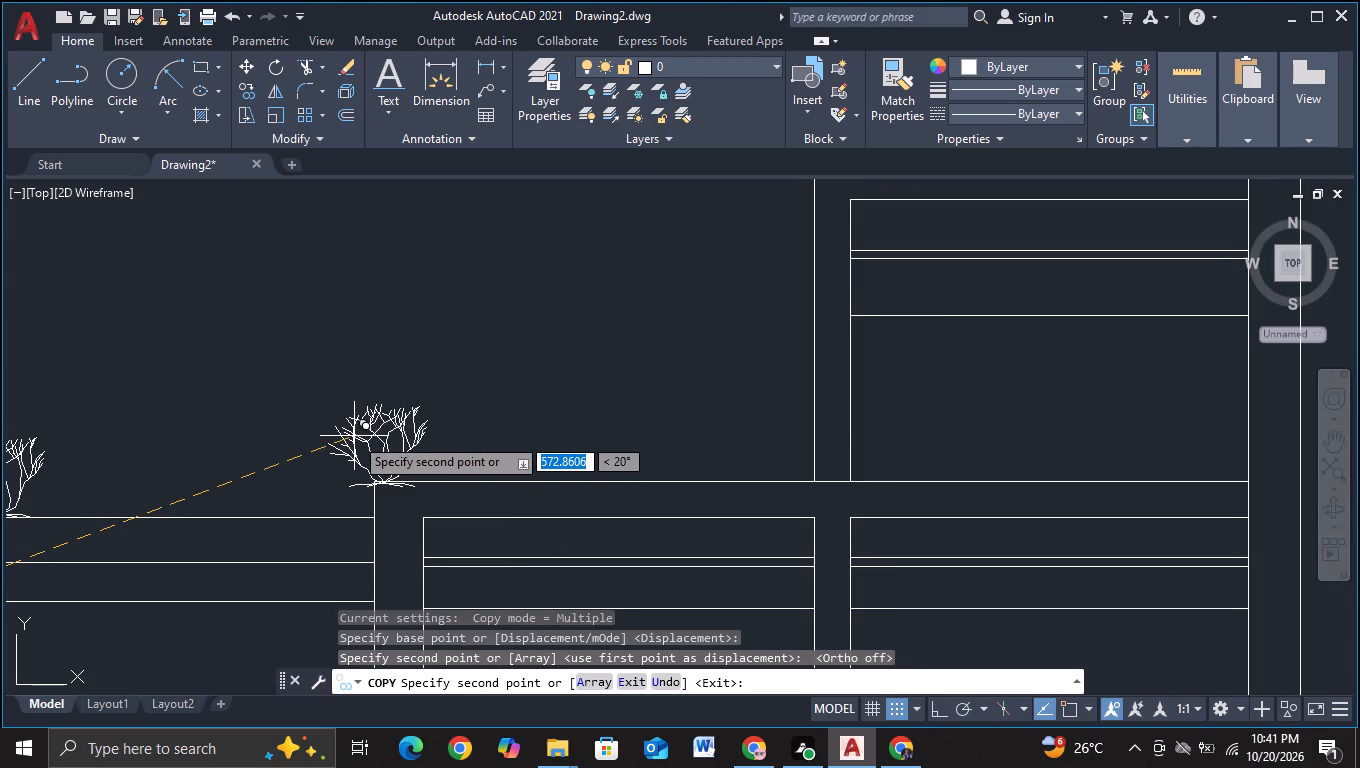
{"action": "scroll", "coordinate": [382, 414], "scroll_direction": "up", "scroll_amount": 2}
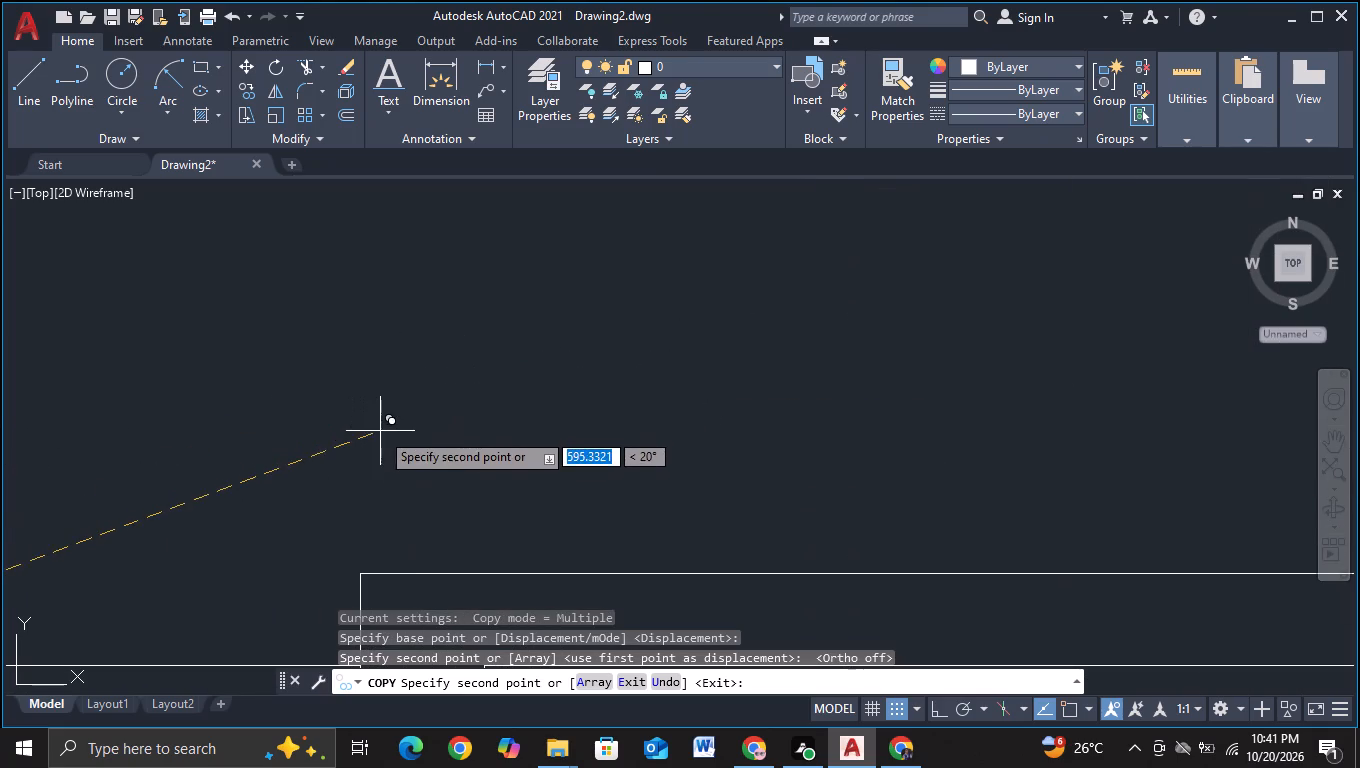
{"action": "middle_click_drag", "start_coordinate": [377, 440], "coordinate": [376, 410]}
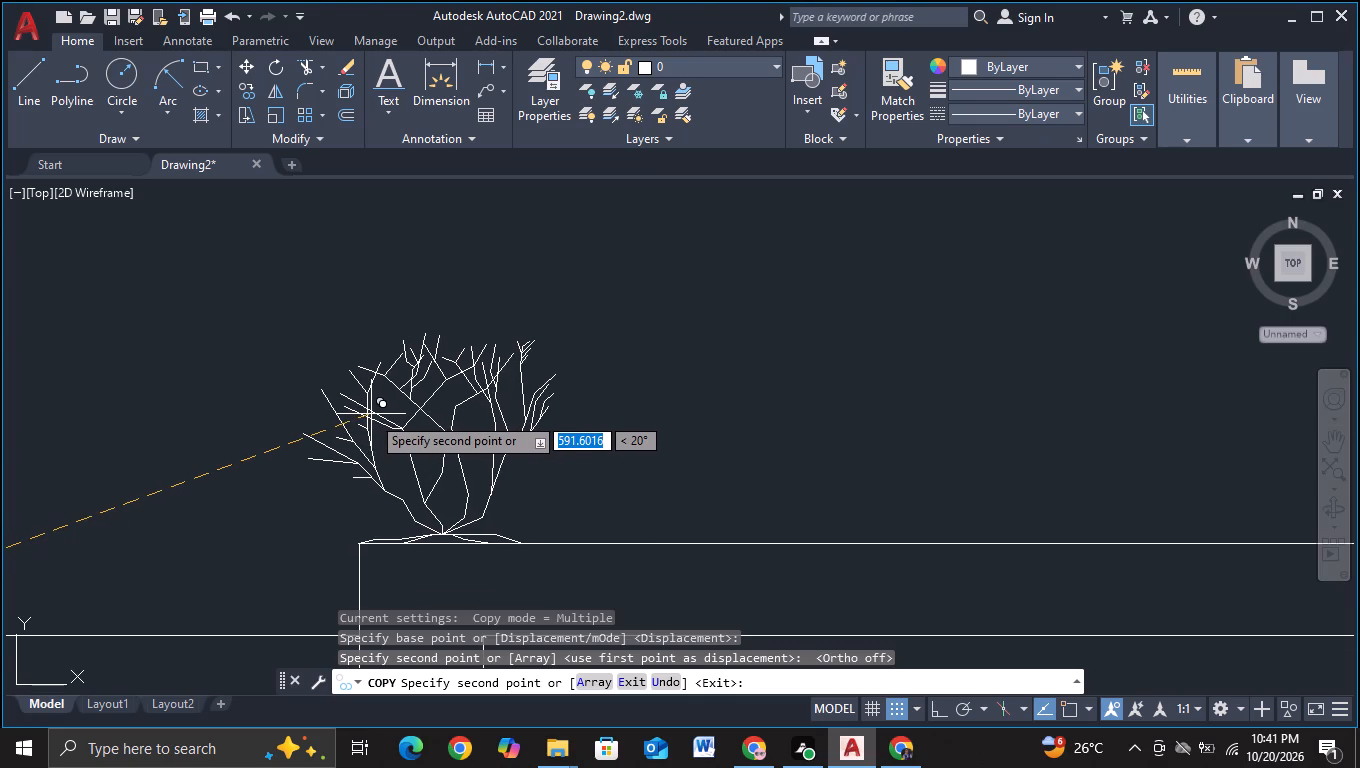
{"action": "left_click", "coordinate": [372, 414]}
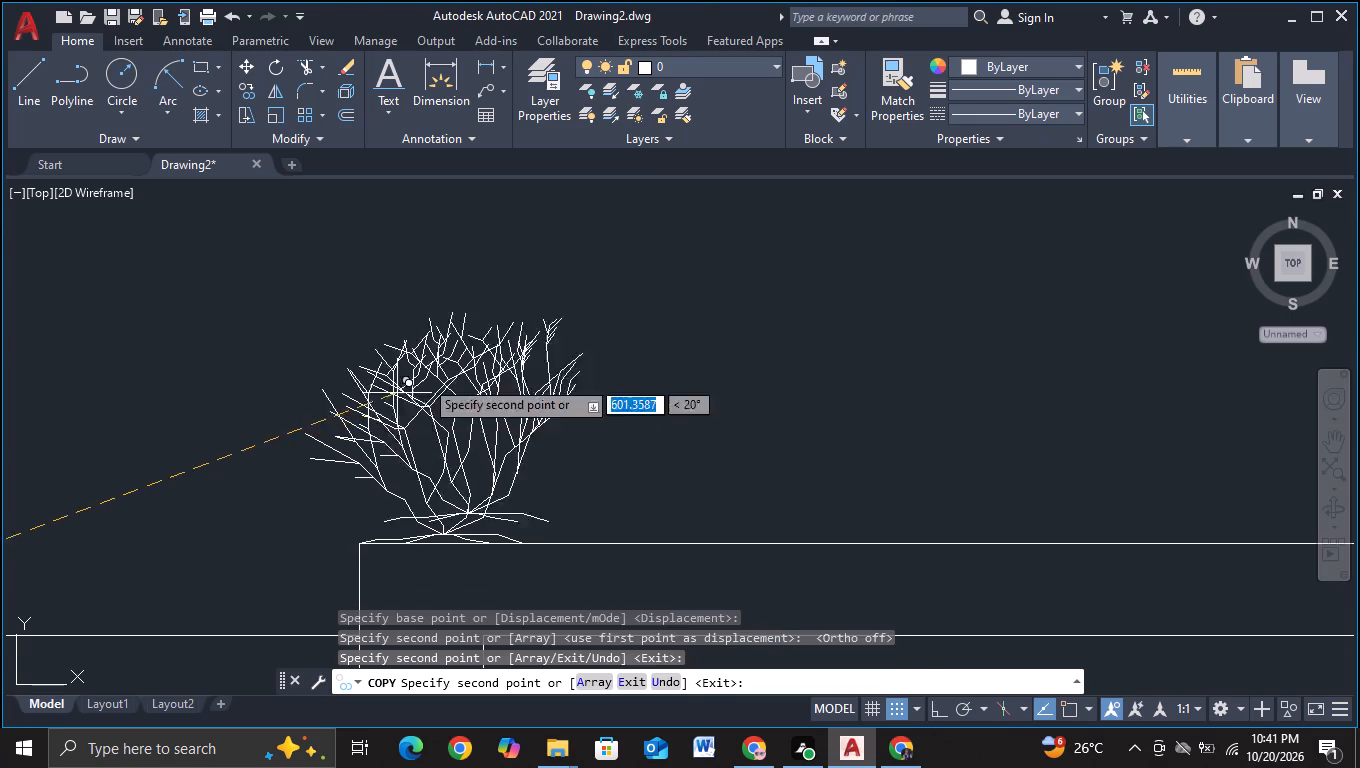
Place a shrub copy on the outer roof corner of the highest stepped block, before the tall framed volume.
{"action": "scroll", "coordinate": [514, 350], "scroll_direction": "down", "scroll_amount": 2}
{"action": "middle_click_drag", "start_coordinate": [546, 364], "coordinate": [200, 549]}
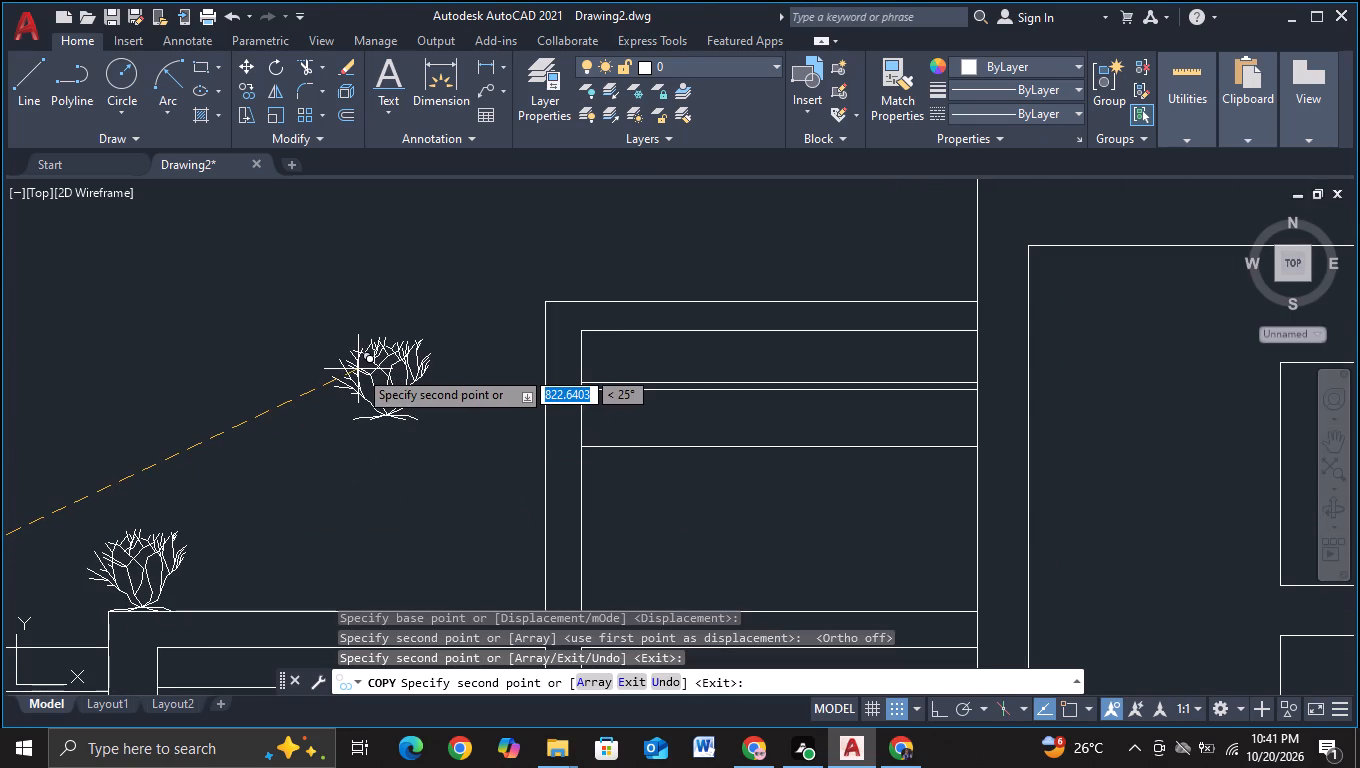
{"action": "middle_click_drag", "start_coordinate": [358, 369], "coordinate": [171, 438]}
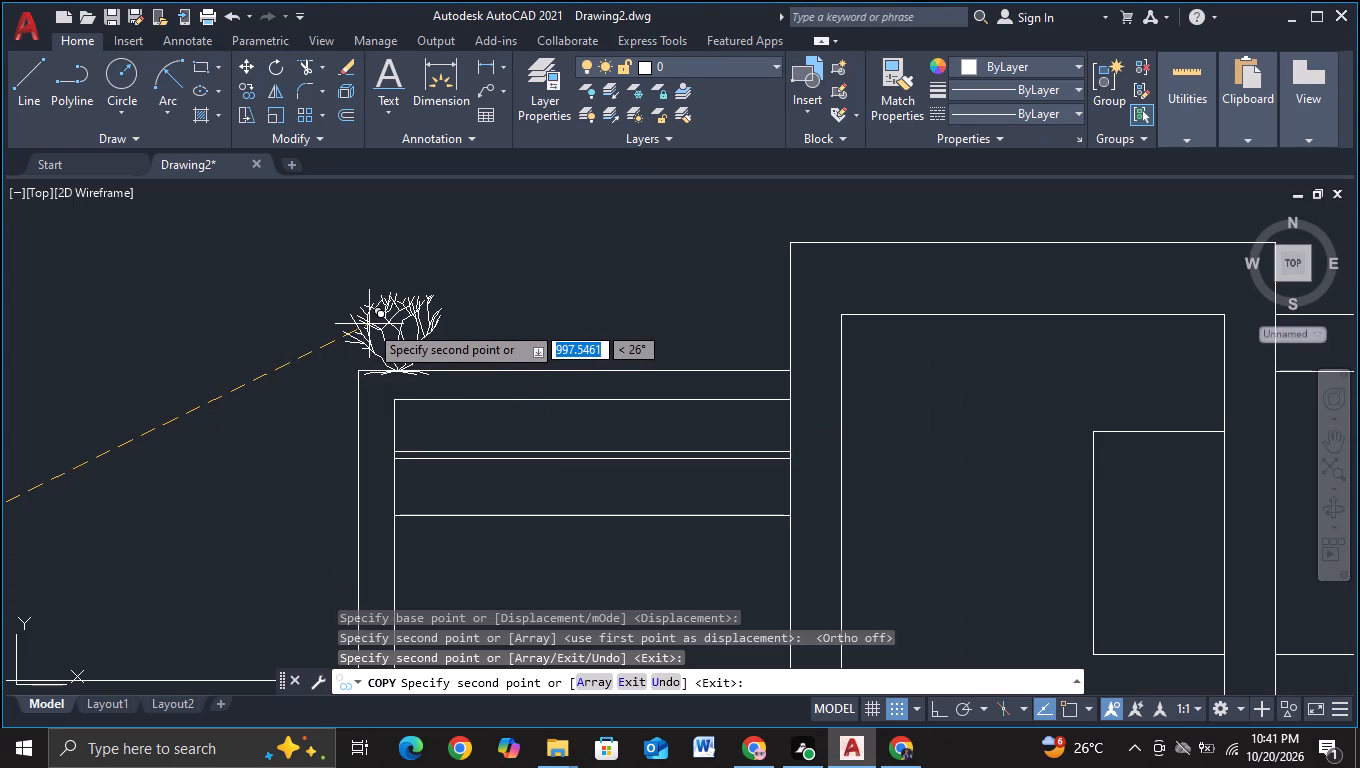
{"action": "scroll", "coordinate": [366, 320], "scroll_direction": "up", "scroll_amount": 1}
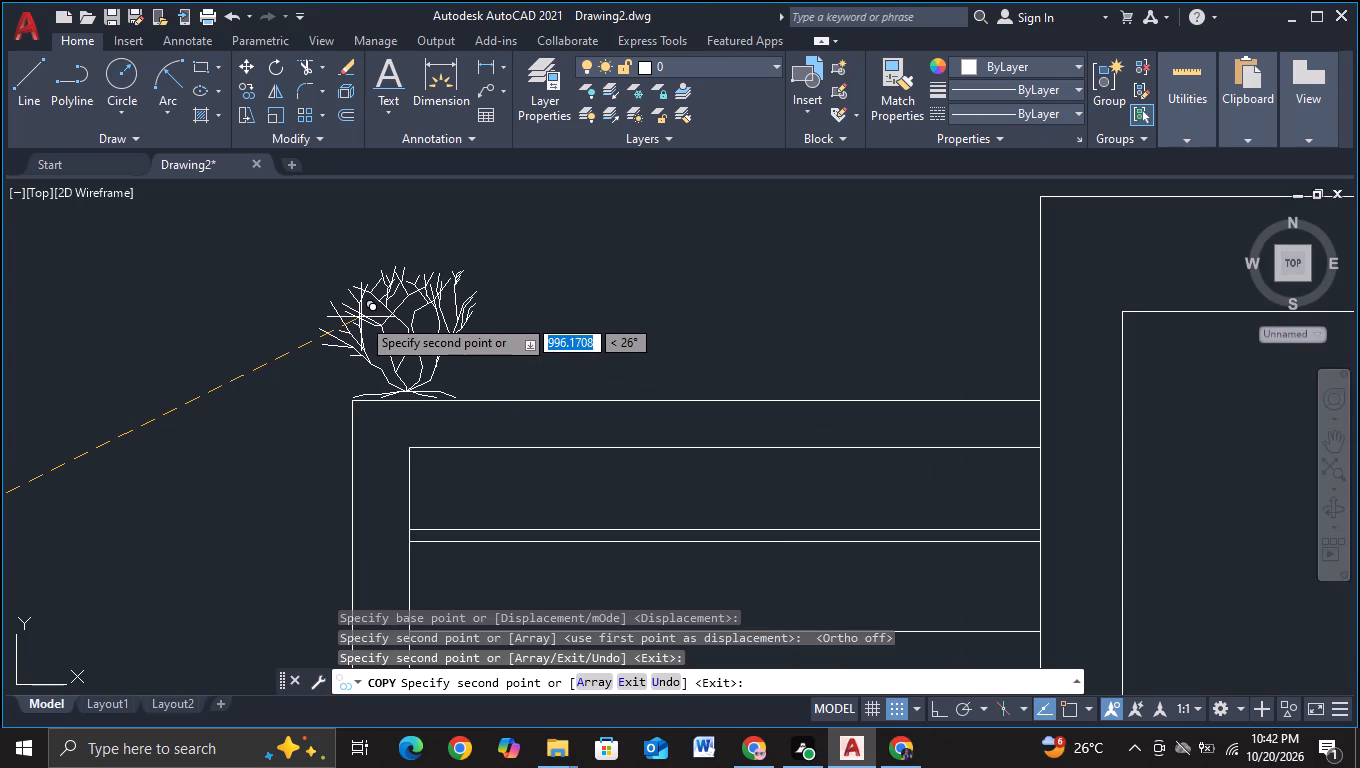
{"action": "left_click", "coordinate": [361, 320]}
Place a shrub copy at the far end corner of the upper roof beyond the tall framed volume.
{"action": "scroll", "coordinate": [536, 315], "scroll_direction": "down", "scroll_amount": 2}
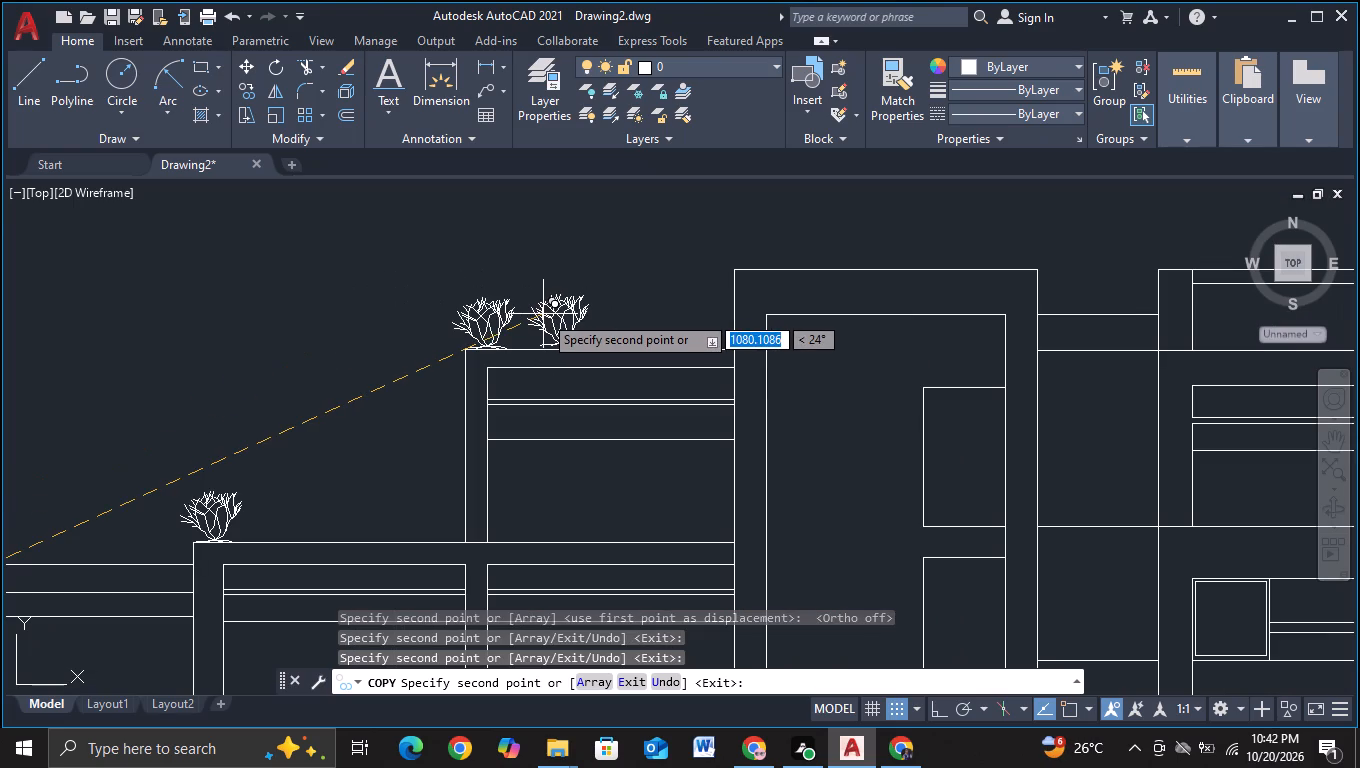
{"action": "middle_click_drag", "start_coordinate": [541, 315], "coordinate": [233, 358]}
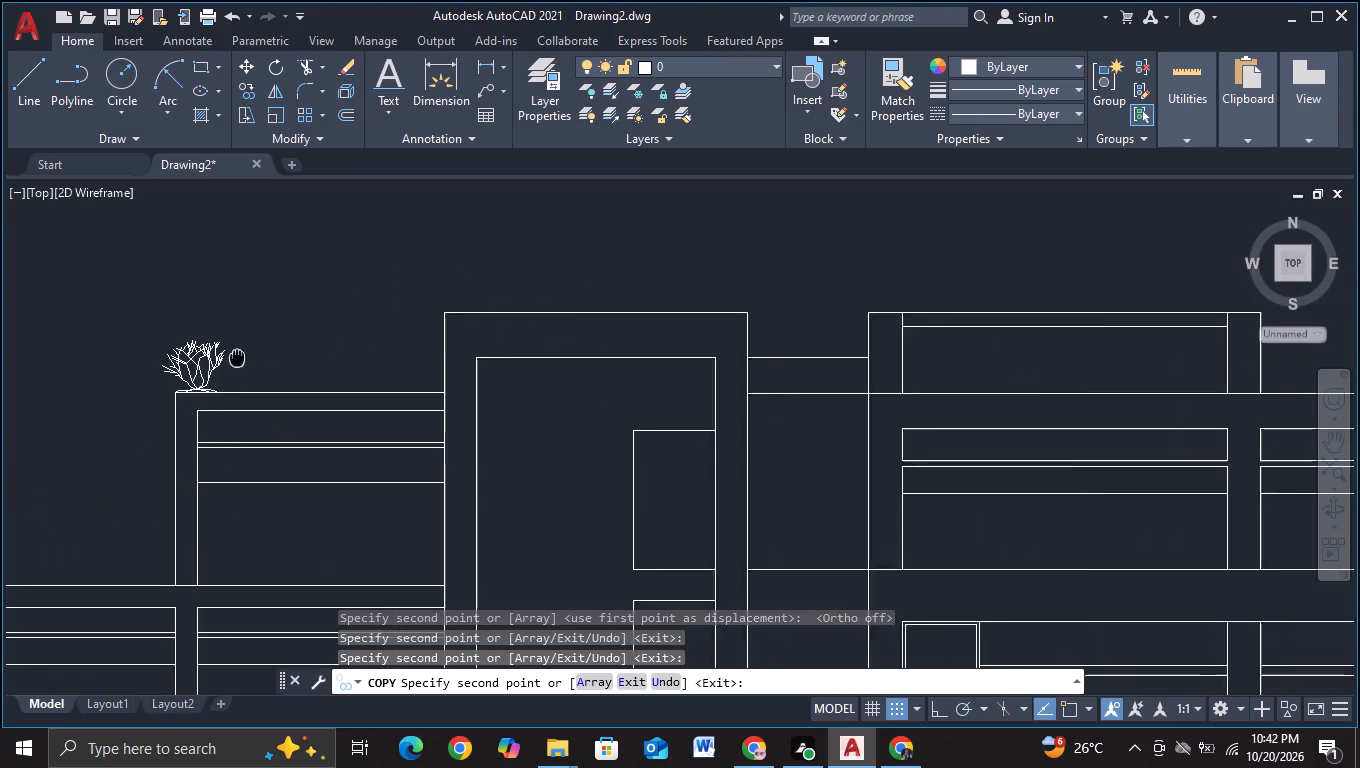
{"action": "scroll", "coordinate": [224, 358], "scroll_direction": "down", "scroll_amount": 1}
{"action": "scroll", "coordinate": [750, 309], "scroll_direction": "down", "scroll_amount": 1}
{"action": "middle_click_drag", "start_coordinate": [901, 311], "coordinate": [726, 352]}
{"action": "scroll", "coordinate": [720, 352], "scroll_direction": "up", "scroll_amount": 2}
{"action": "scroll", "coordinate": [582, 400], "scroll_direction": "up", "scroll_amount": 1}
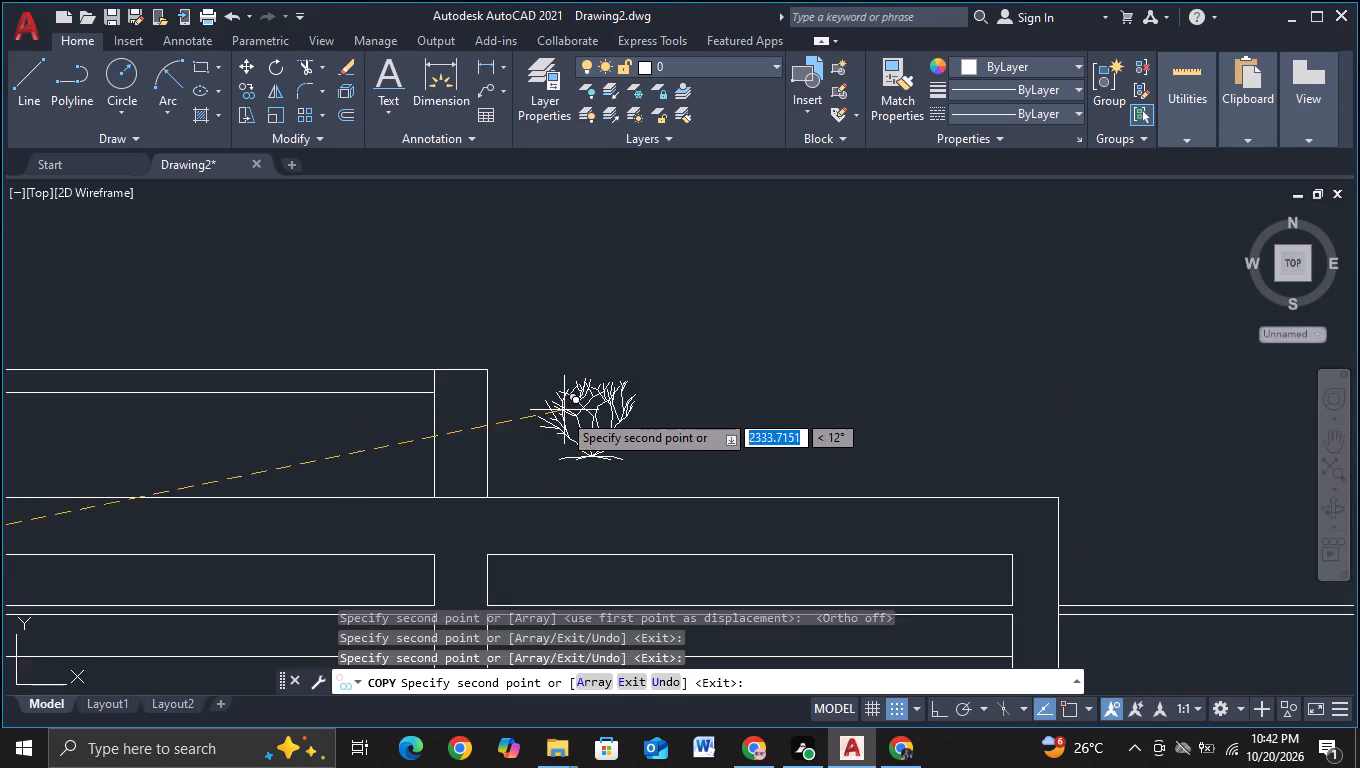
{"action": "scroll", "coordinate": [561, 412], "scroll_direction": "up", "scroll_amount": 1}
{"action": "middle_click_drag", "start_coordinate": [724, 417], "coordinate": [0, 346]}
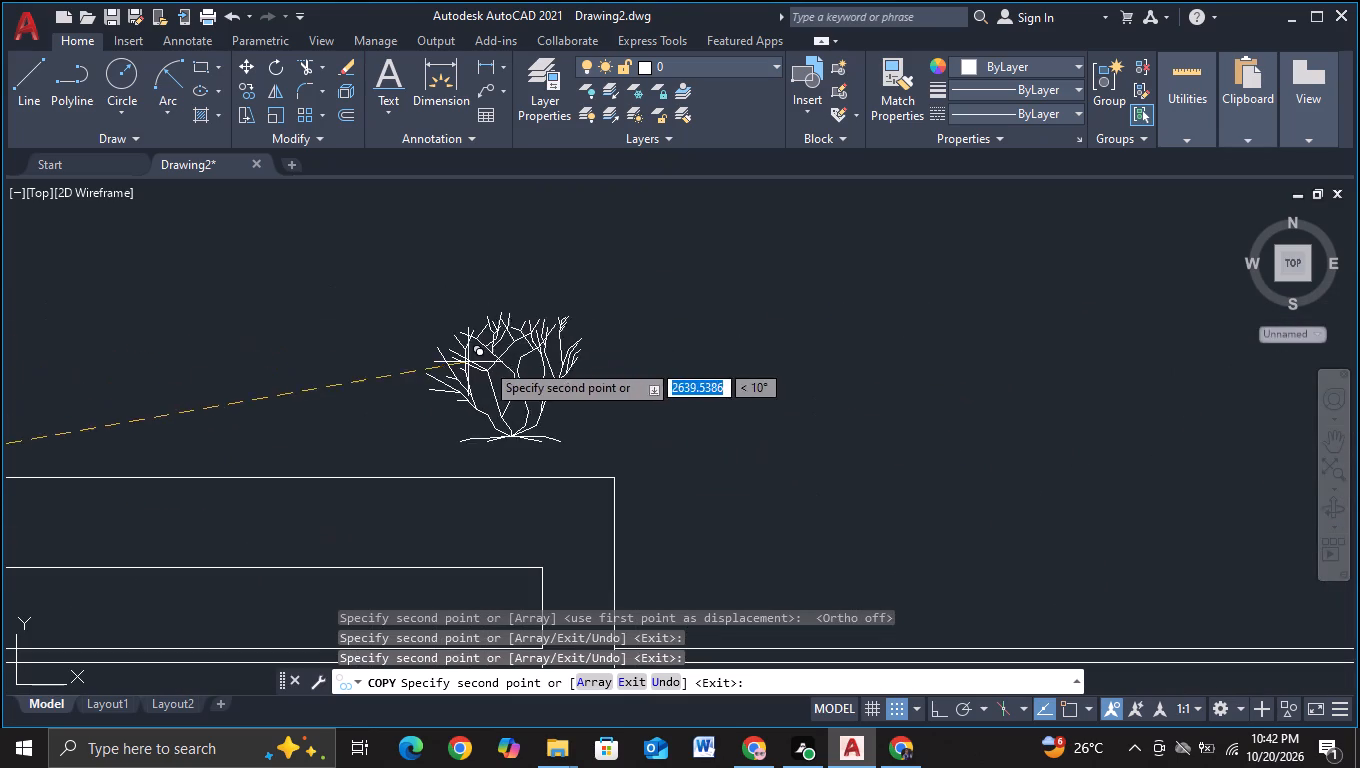
{"action": "left_click", "coordinate": [522, 397]}
Place a shrub copy on the next lower roof, against the end wall of that upper block.
{"action": "scroll", "coordinate": [676, 351], "scroll_direction": "down", "scroll_amount": 2}
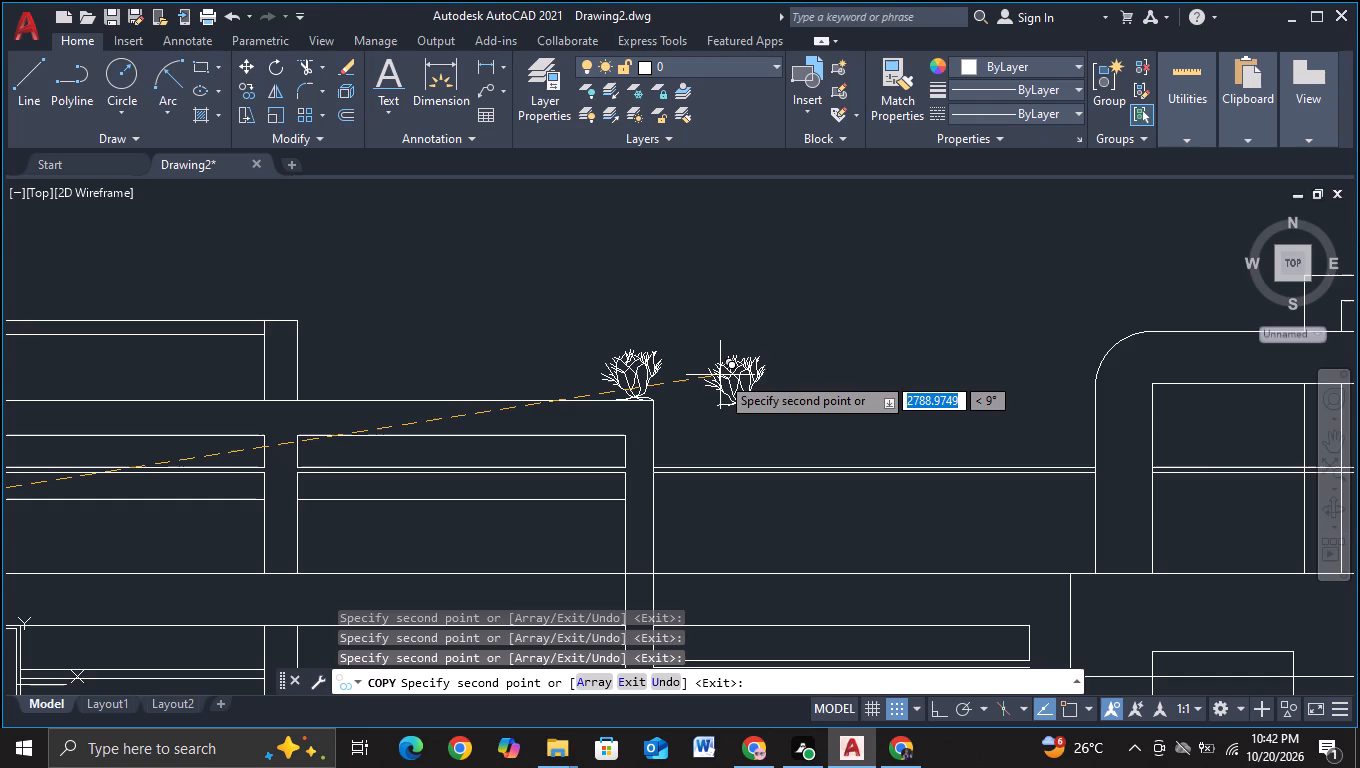
{"action": "middle_click_drag", "start_coordinate": [716, 375], "coordinate": [462, 361]}
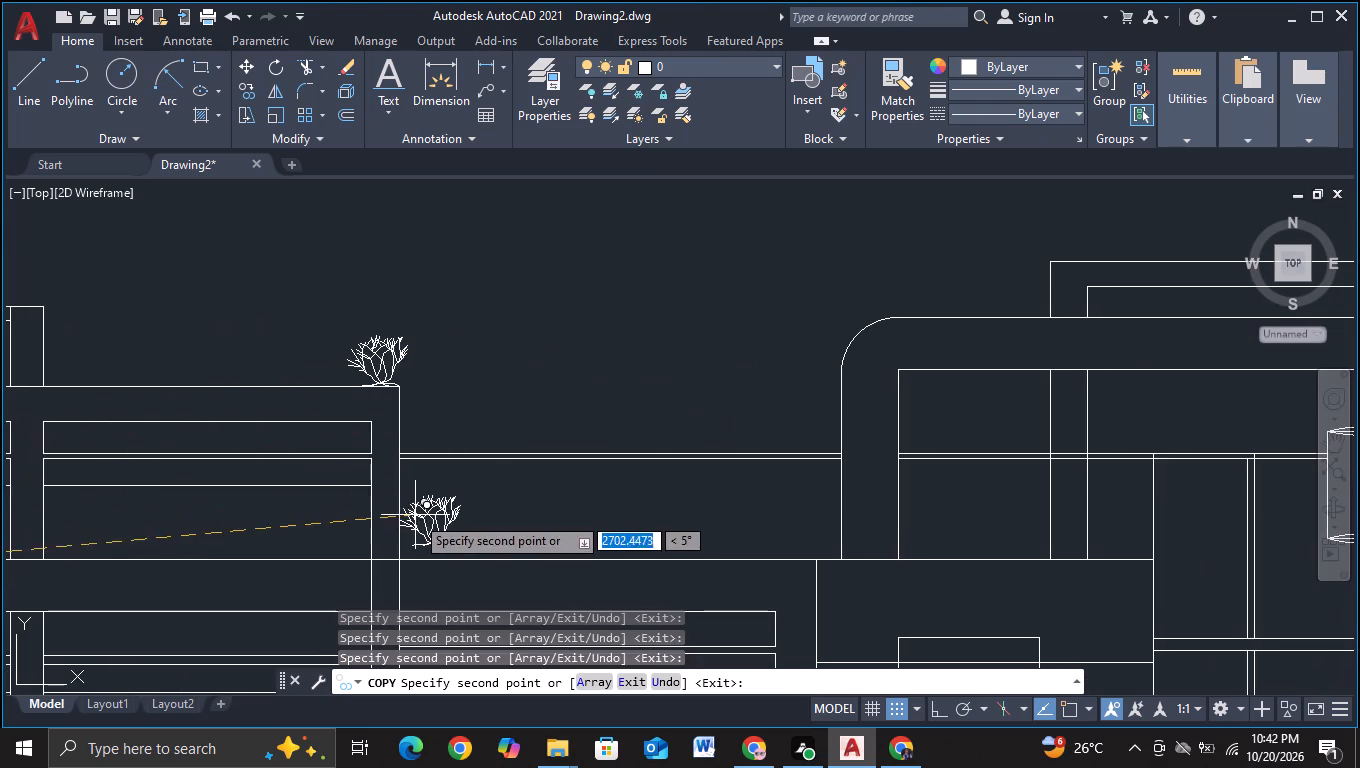
{"action": "middle_click_drag", "start_coordinate": [415, 515], "coordinate": [409, 450]}
{"action": "scroll", "coordinate": [402, 454], "scroll_direction": "up", "scroll_amount": 1}
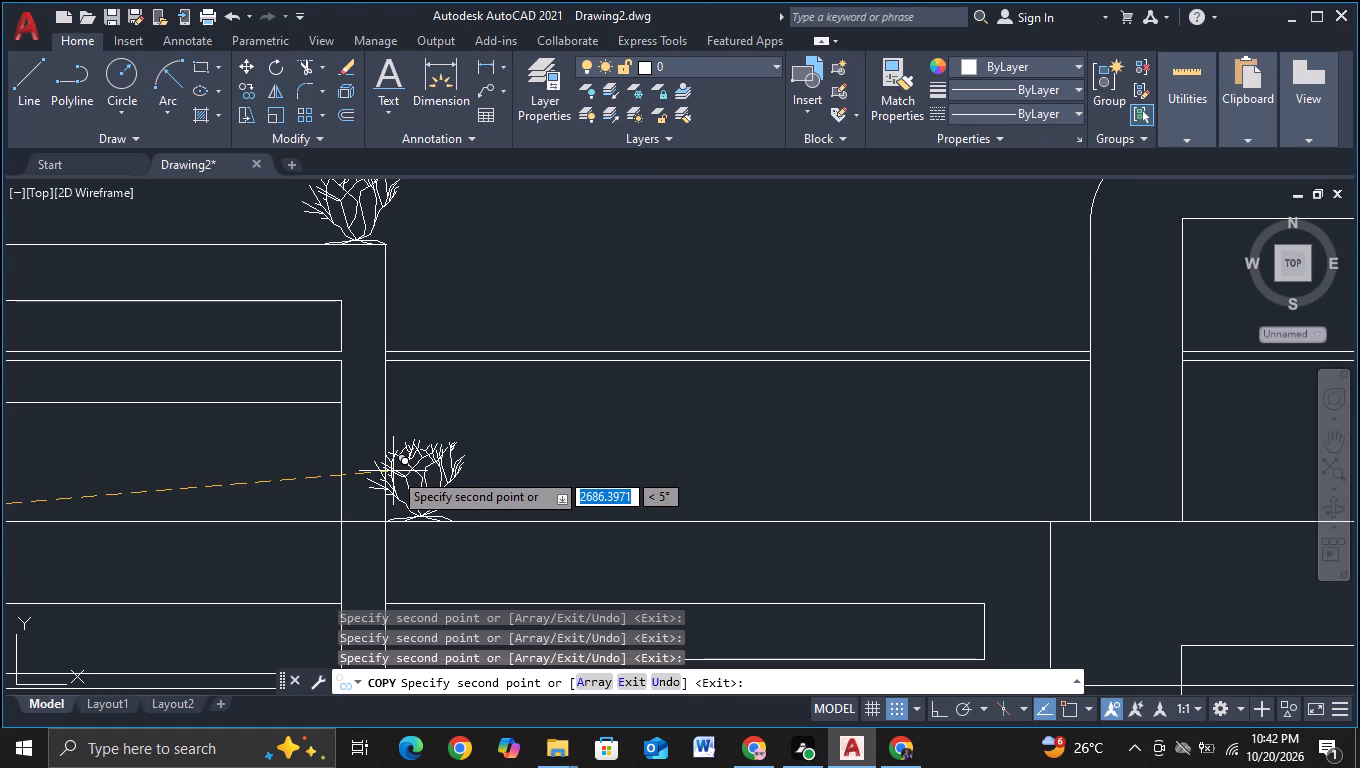
{"action": "left_click", "coordinate": [393, 471]}
Place a shrub copy on the low ledge beneath the hanging cylinder, against the adjoining block's wall.
{"action": "scroll", "coordinate": [543, 420], "scroll_direction": "down", "scroll_amount": 1}
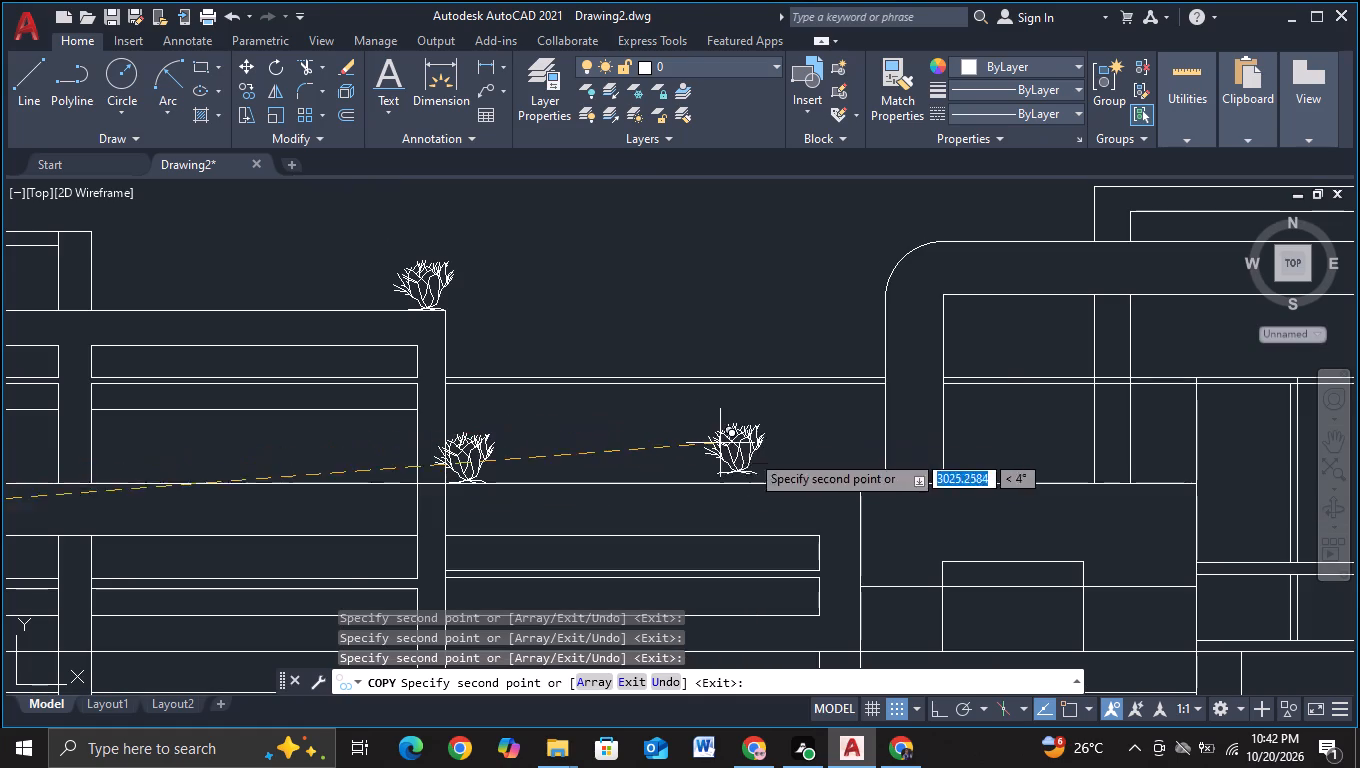
{"action": "scroll", "coordinate": [787, 491], "scroll_direction": "down", "scroll_amount": 1}
{"action": "middle_click_drag", "start_coordinate": [948, 515], "coordinate": [553, 500]}
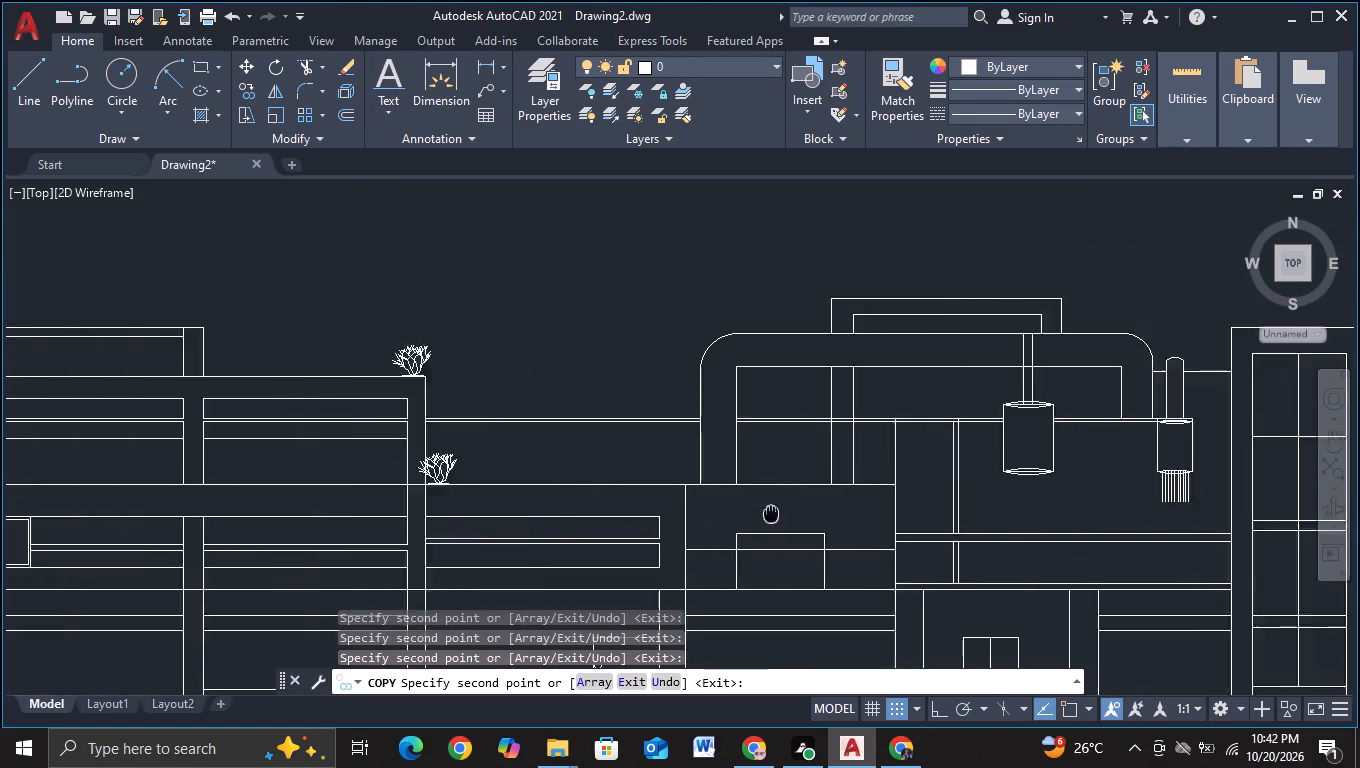
{"action": "middle_click_drag", "start_coordinate": [553, 500], "coordinate": [510, 495]}
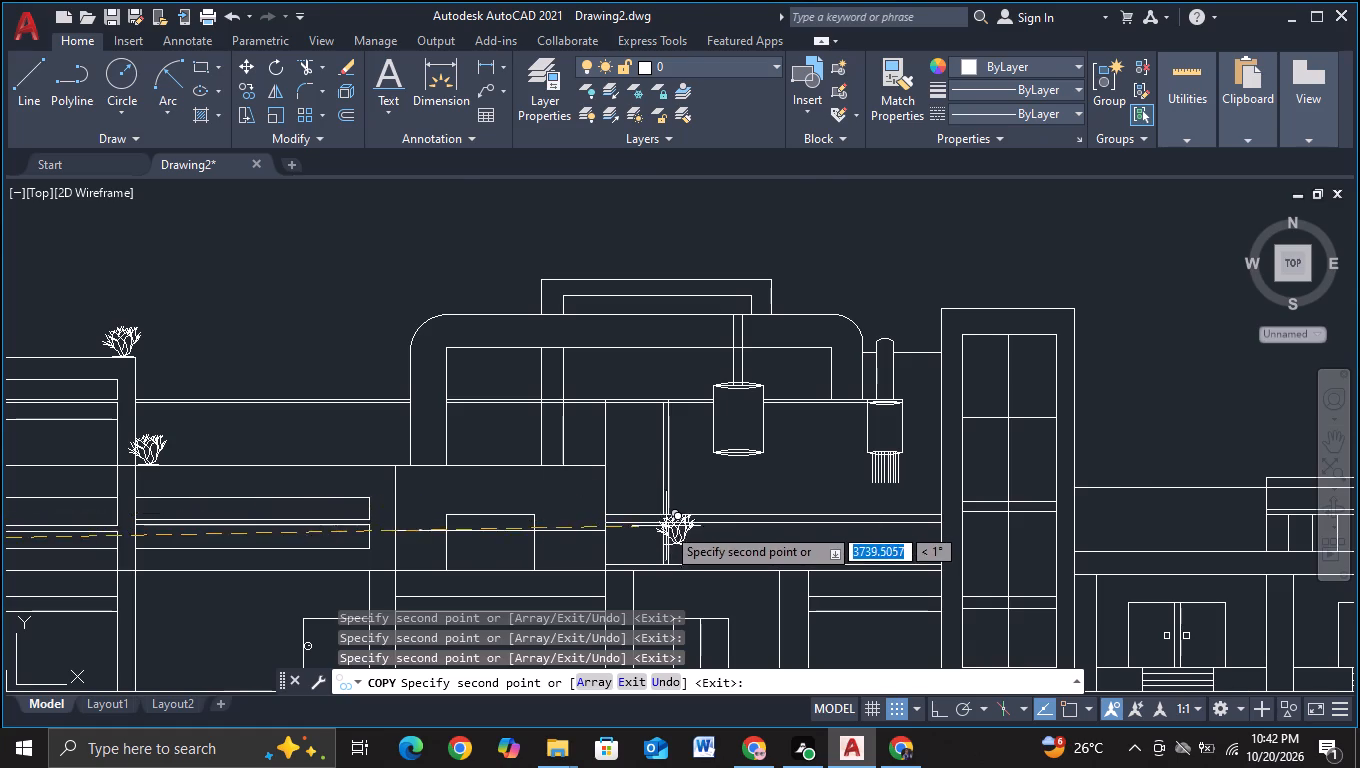
{"action": "scroll", "coordinate": [666, 522], "scroll_direction": "up", "scroll_amount": 1}
{"action": "middle_click_drag", "start_coordinate": [592, 555], "coordinate": [586, 477]}
{"action": "scroll", "coordinate": [584, 476], "scroll_direction": "up", "scroll_amount": 2}
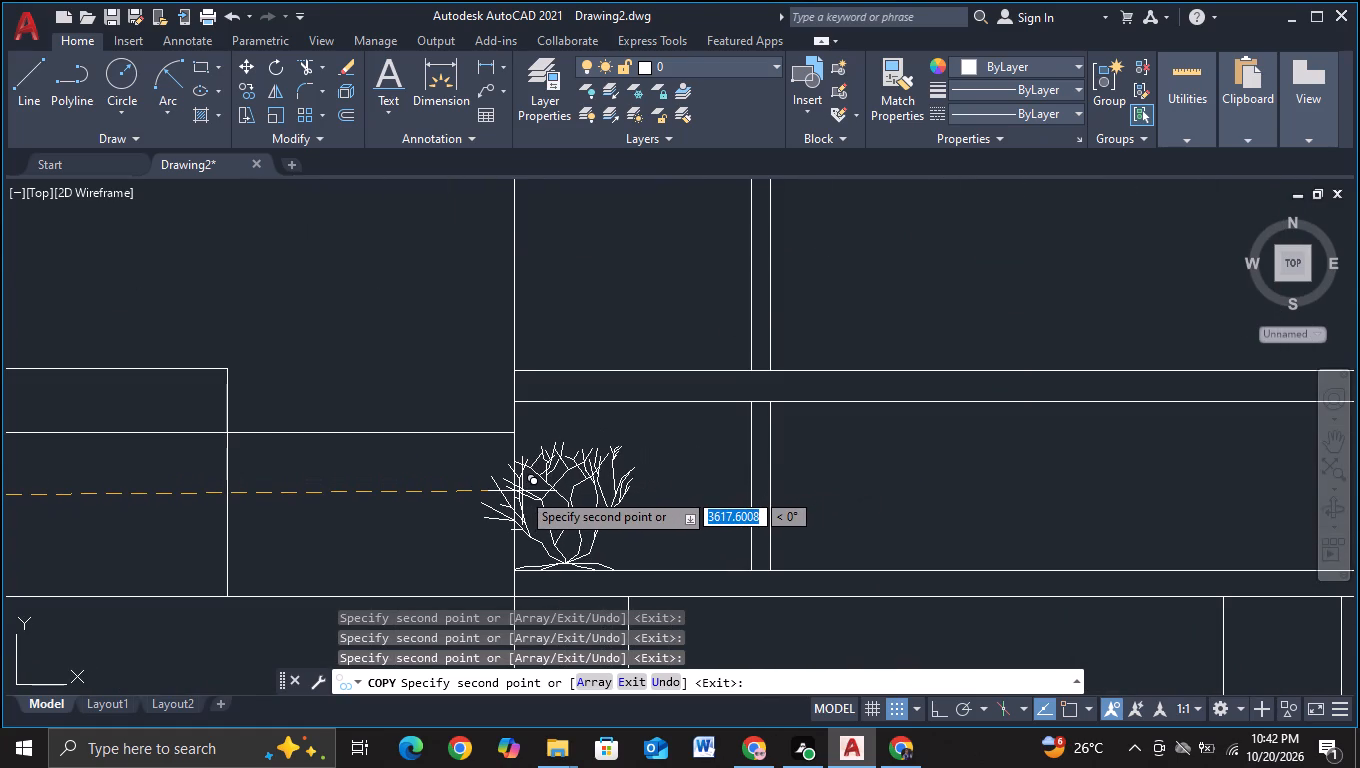
{"action": "left_click", "coordinate": [521, 491]}
Place a shrub copy on the low roof above the double-door entrances, against the tall glazed tower.
{"action": "scroll", "coordinate": [585, 475], "scroll_direction": "down", "scroll_amount": 2}
{"action": "scroll", "coordinate": [711, 458], "scroll_direction": "down", "scroll_amount": 2}
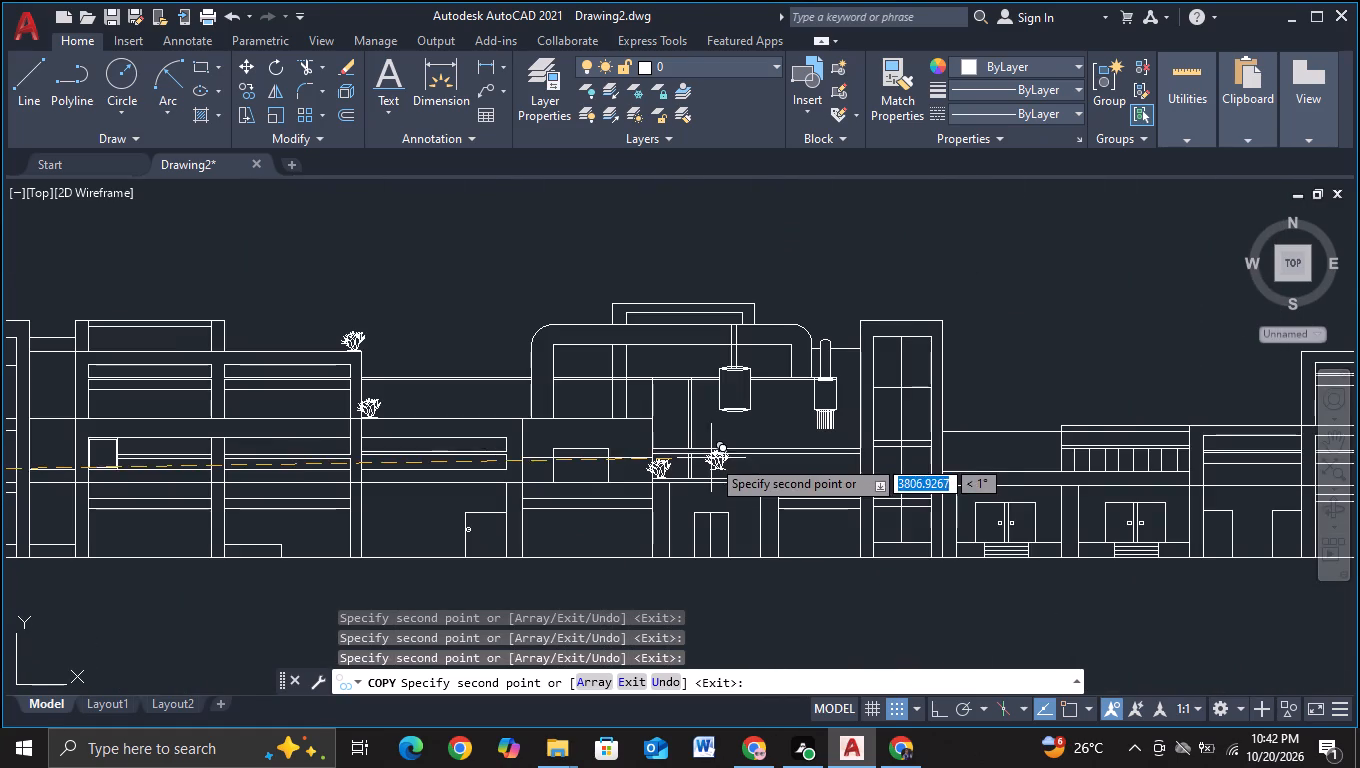
{"action": "middle_click_drag", "start_coordinate": [1022, 333], "coordinate": [931, 357]}
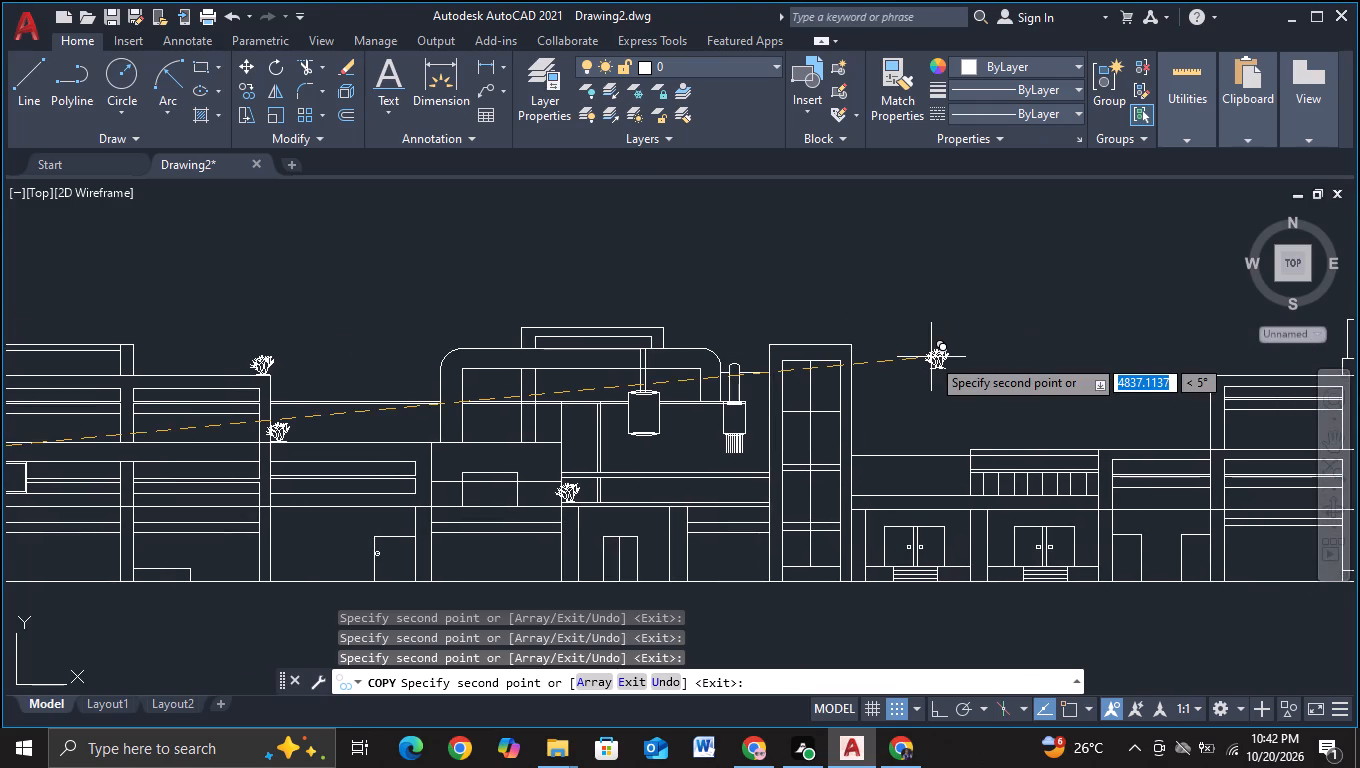
{"action": "scroll", "coordinate": [929, 386], "scroll_direction": "up", "scroll_amount": 2}
{"action": "middle_click_drag", "start_coordinate": [902, 435], "coordinate": [726, 356]}
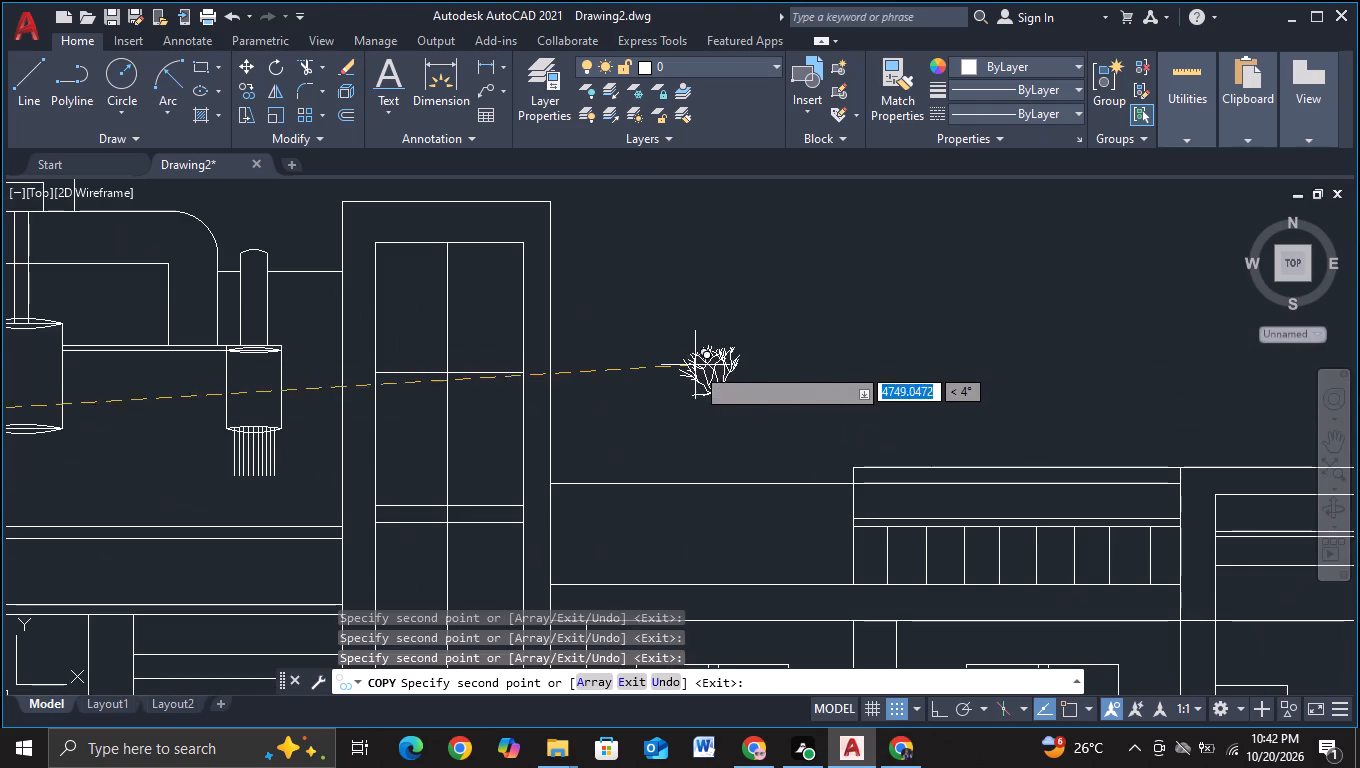
{"action": "scroll", "coordinate": [668, 404], "scroll_direction": "up", "scroll_amount": 1}
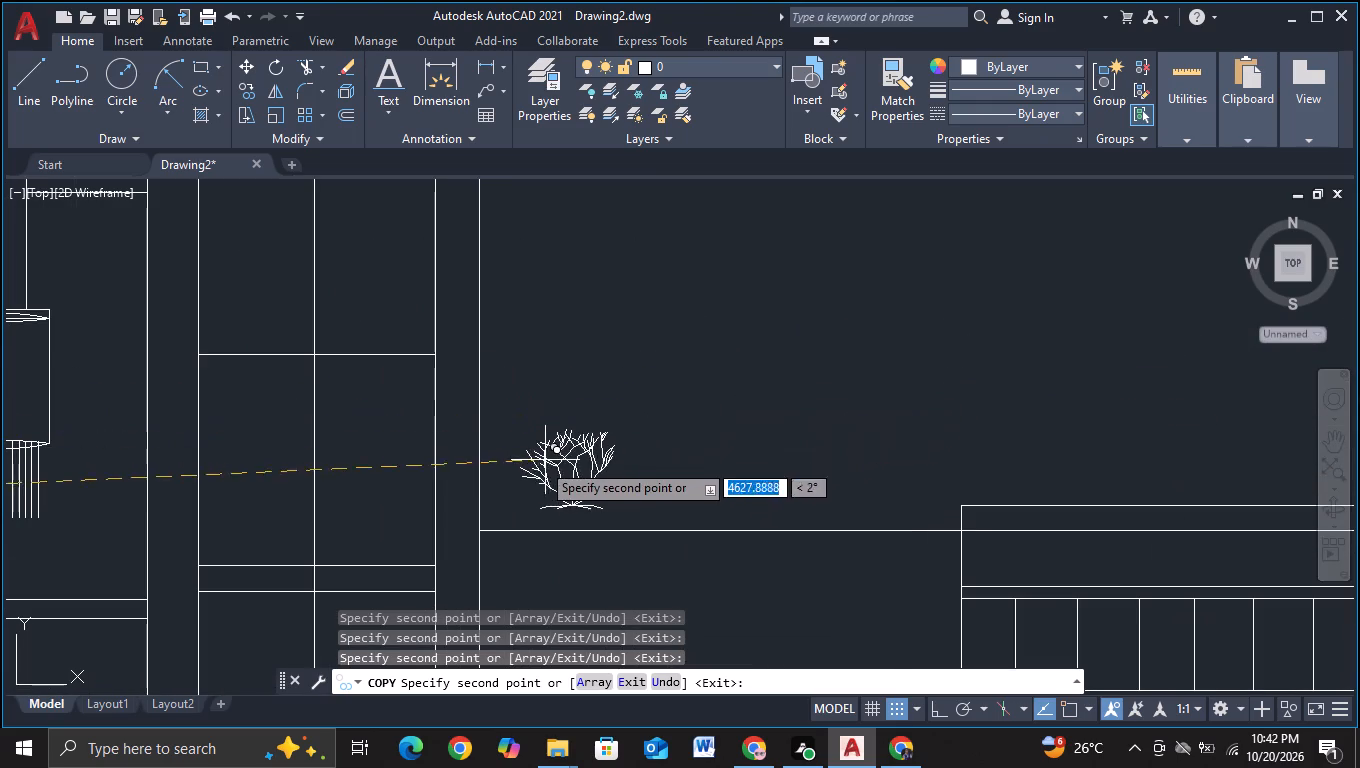
{"action": "left_click", "coordinate": [483, 482]}
Place a shrub copy on the outer roof corner of the block next to the railed balcony.
{"action": "scroll", "coordinate": [669, 399], "scroll_direction": "down", "scroll_amount": 2}
{"action": "middle_click_drag", "start_coordinate": [876, 345], "coordinate": [370, 413]}
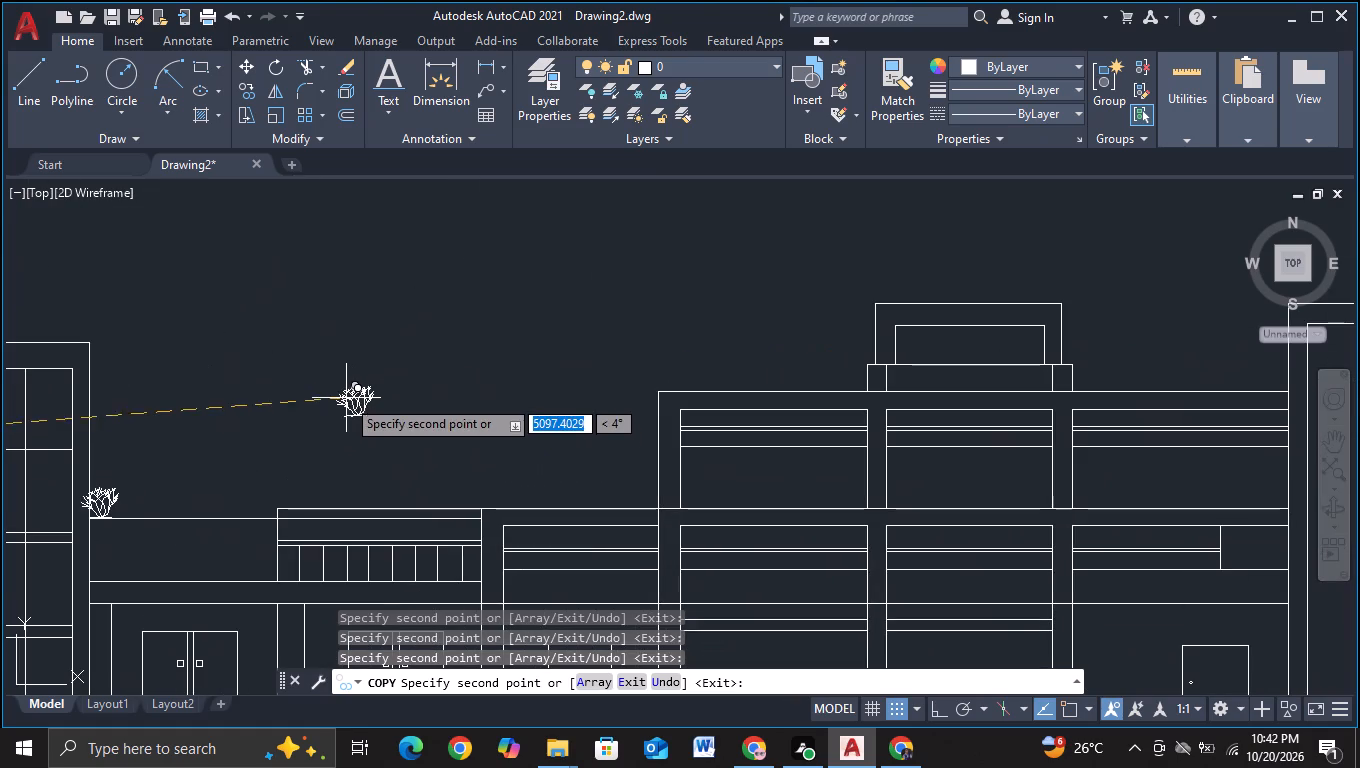
{"action": "scroll", "coordinate": [504, 481], "scroll_direction": "up", "scroll_amount": 1}
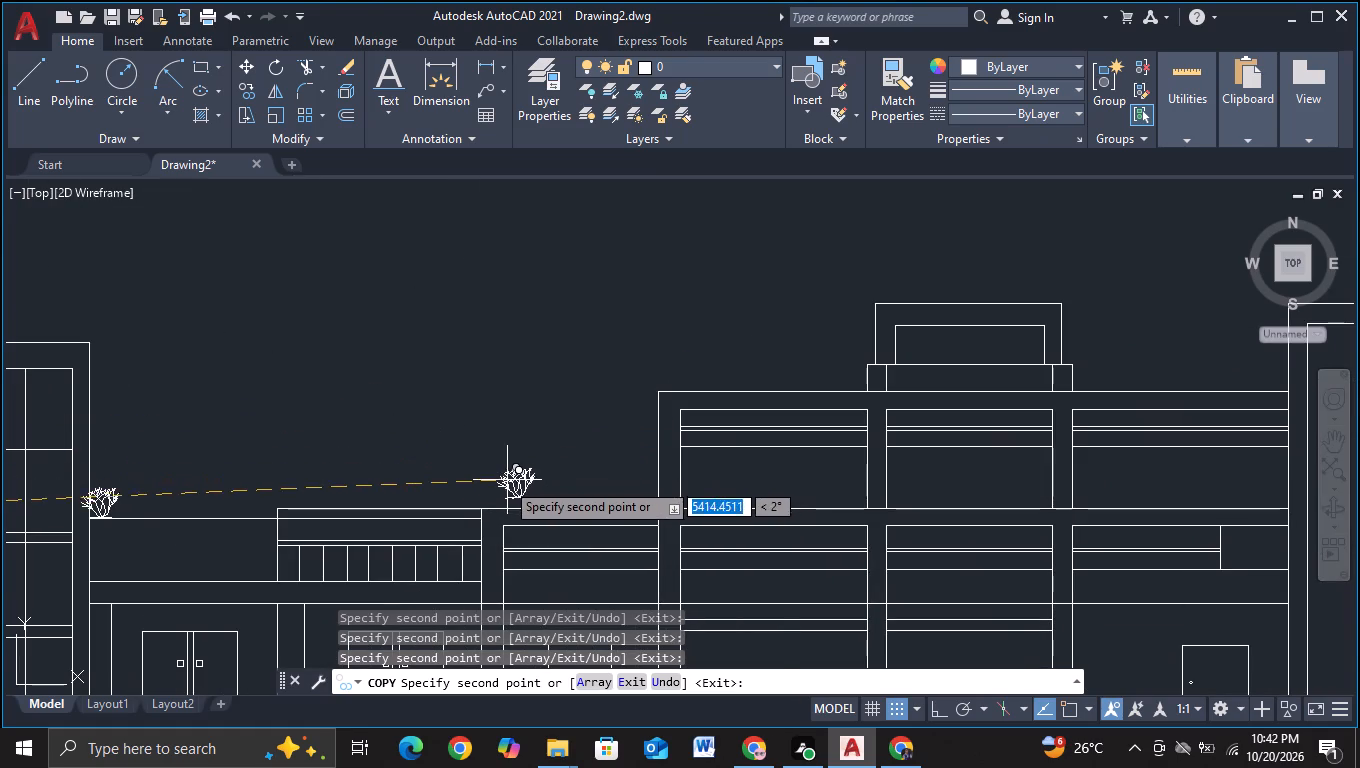
{"action": "scroll", "coordinate": [505, 481], "scroll_direction": "up", "scroll_amount": 1}
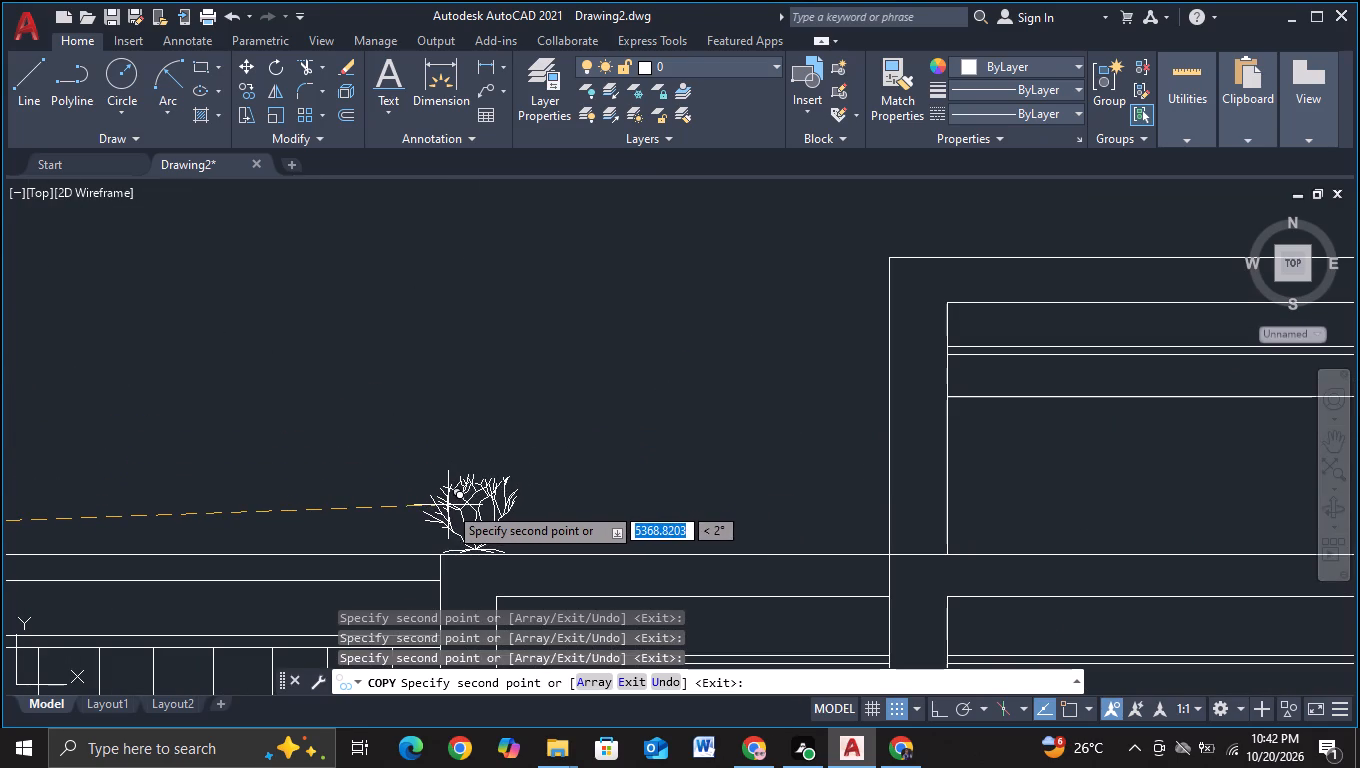
{"action": "left_click", "coordinate": [446, 506]}
Place a shrub copy on the outer corner of the next higher roof, before the rooftop frame.
{"action": "scroll", "coordinate": [556, 406], "scroll_direction": "down", "scroll_amount": 2}
{"action": "middle_click_drag", "start_coordinate": [576, 401], "coordinate": [487, 456]}
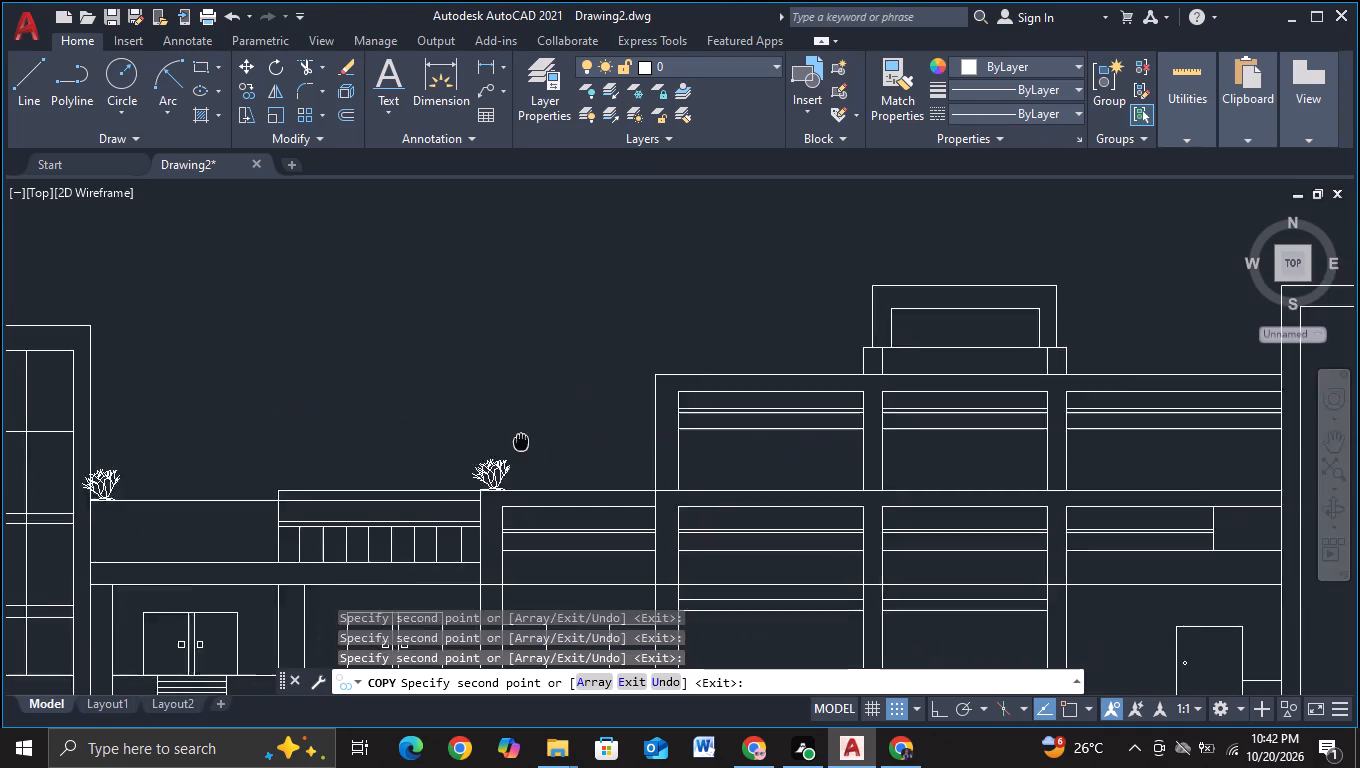
{"action": "middle_click_drag", "start_coordinate": [487, 456], "coordinate": [303, 510]}
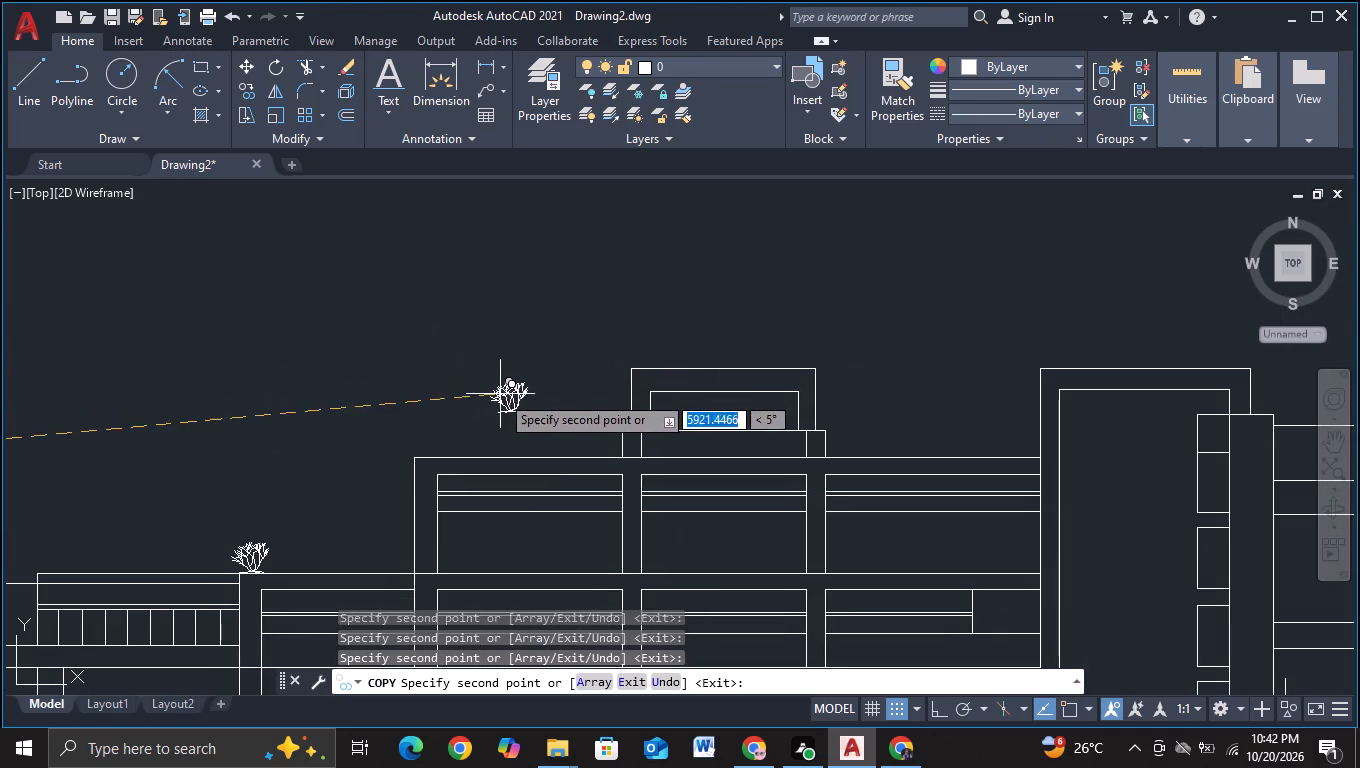
{"action": "scroll", "coordinate": [434, 423], "scroll_direction": "up", "scroll_amount": 3}
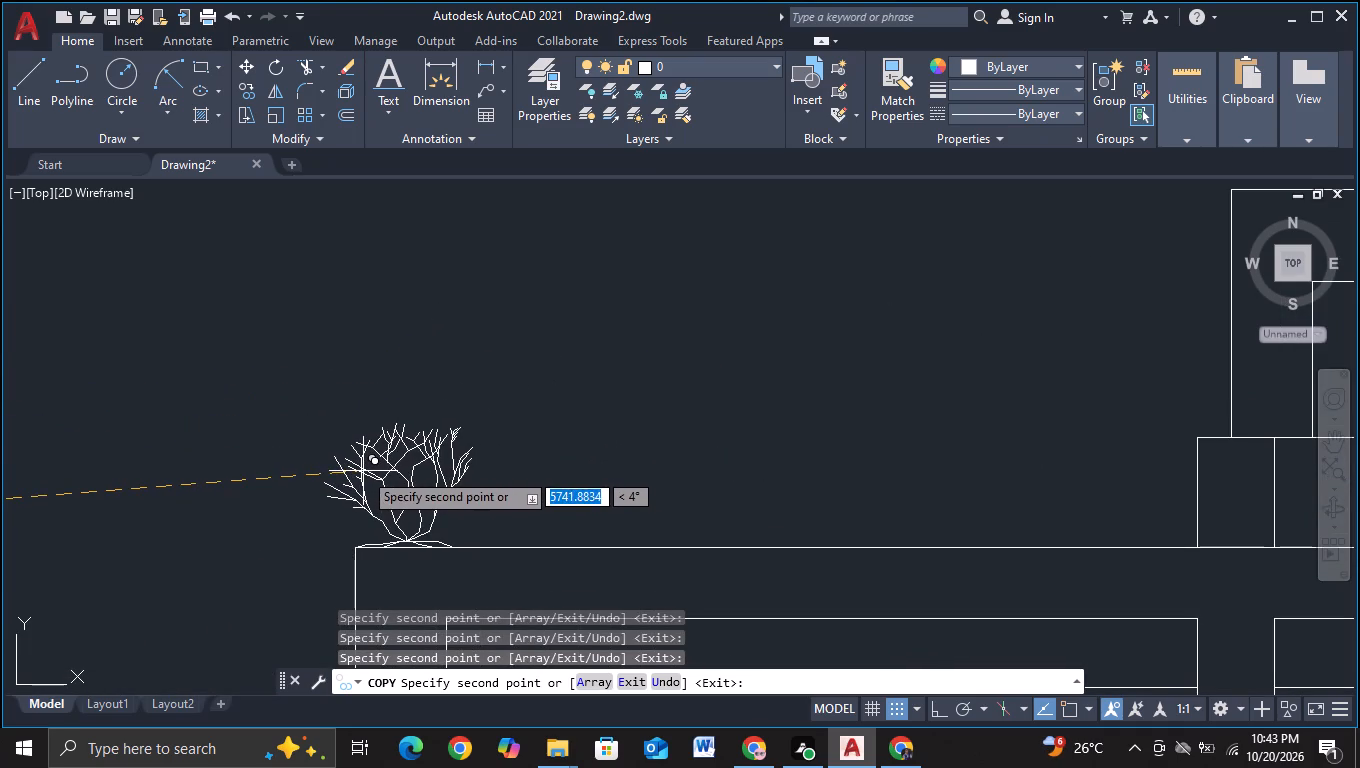
{"action": "left_click", "coordinate": [363, 471]}
Place a shrub copy on the same high roof just past the far end of the rooftop frame's base, and end the copying.
{"action": "scroll", "coordinate": [493, 401], "scroll_direction": "down", "scroll_amount": 2}
{"action": "middle_click_drag", "start_coordinate": [637, 410], "coordinate": [192, 442]}
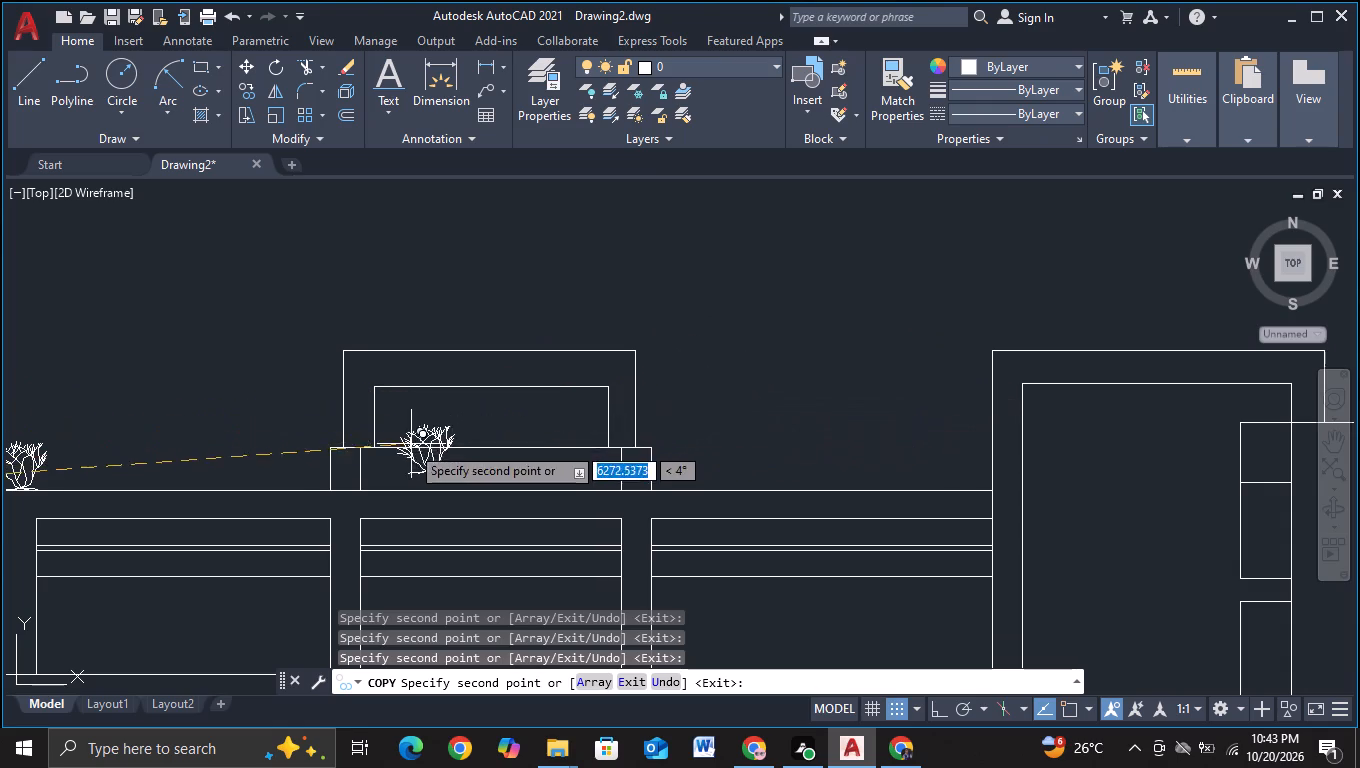
{"action": "scroll", "coordinate": [405, 451], "scroll_direction": "up", "scroll_amount": 2}
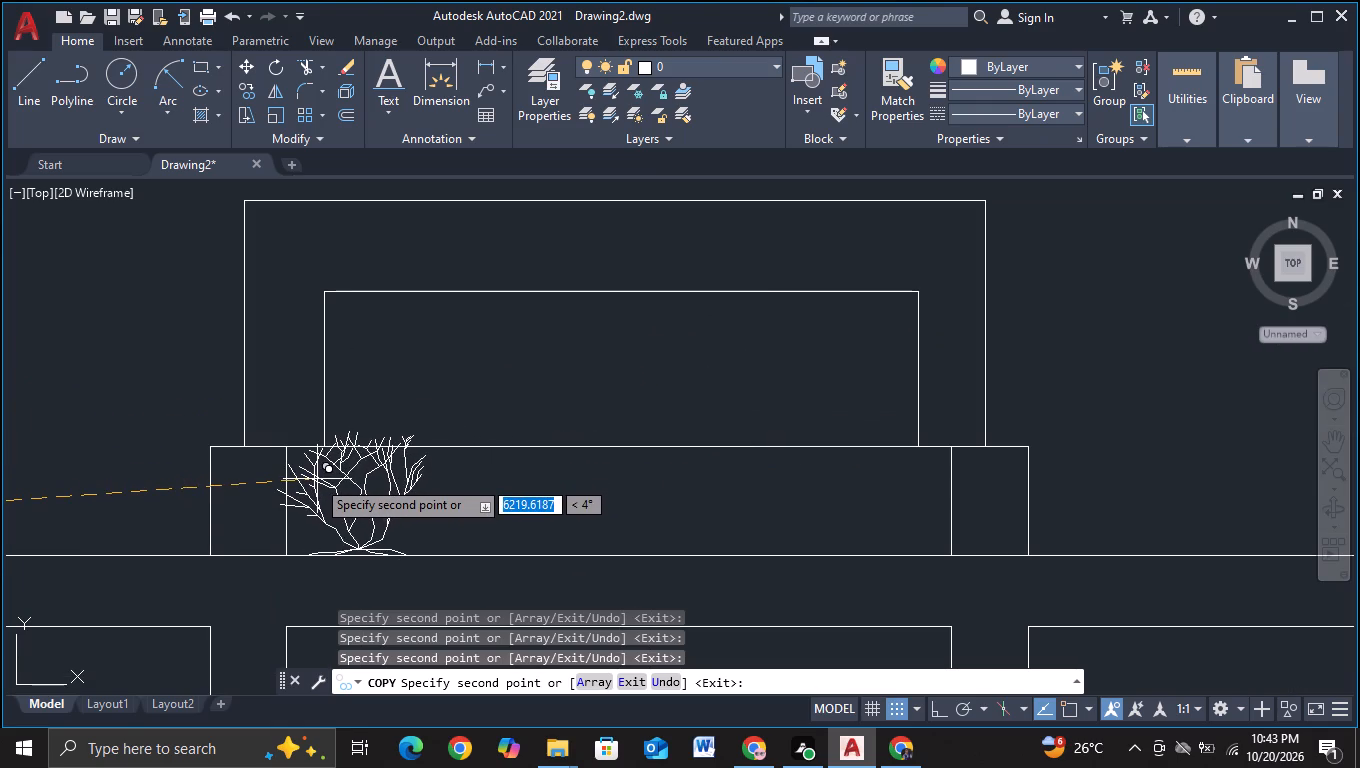
{"action": "middle_click_drag", "start_coordinate": [1014, 424], "coordinate": [546, 430]}
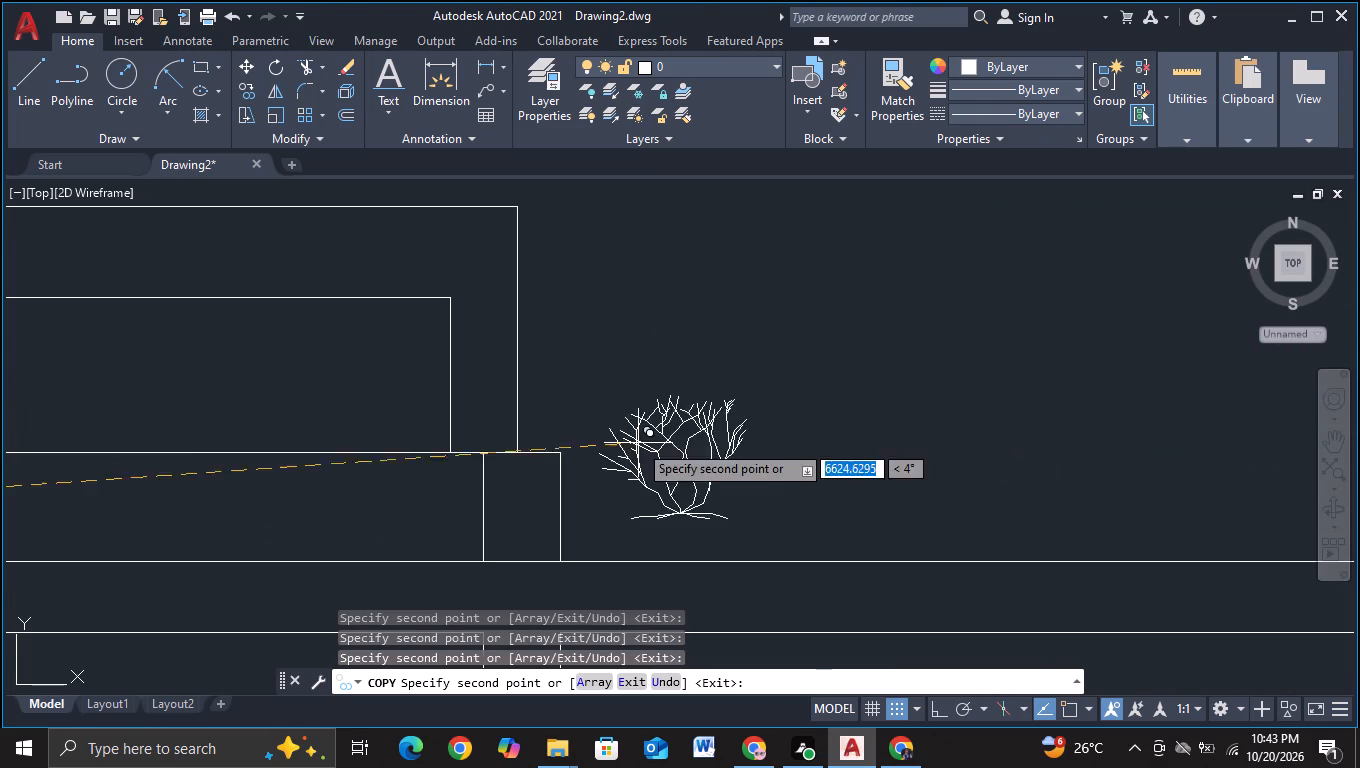
{"action": "left_click", "coordinate": [569, 485]}
{"action": "scroll", "coordinate": [746, 427], "scroll_direction": "down", "scroll_amount": 3}
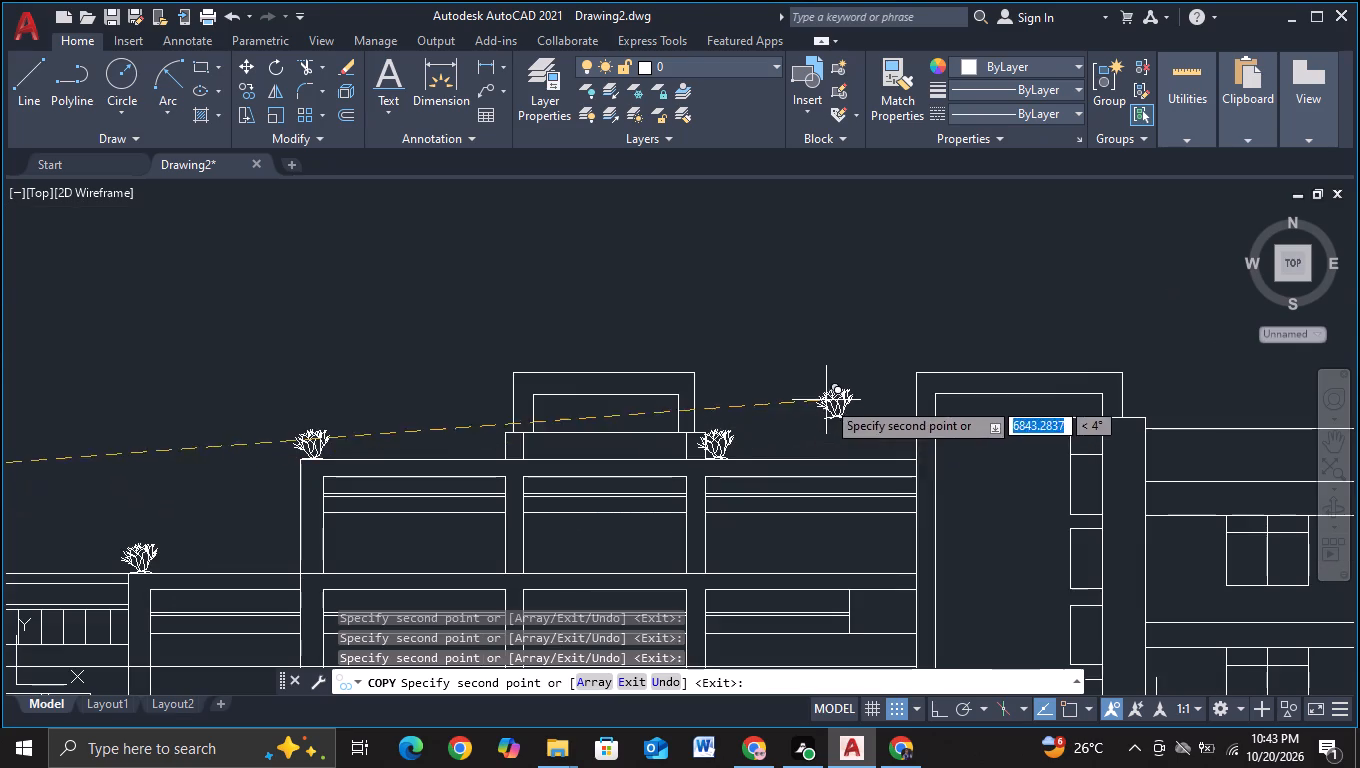
{"action": "middle_click_drag", "start_coordinate": [821, 403], "coordinate": [474, 416]}
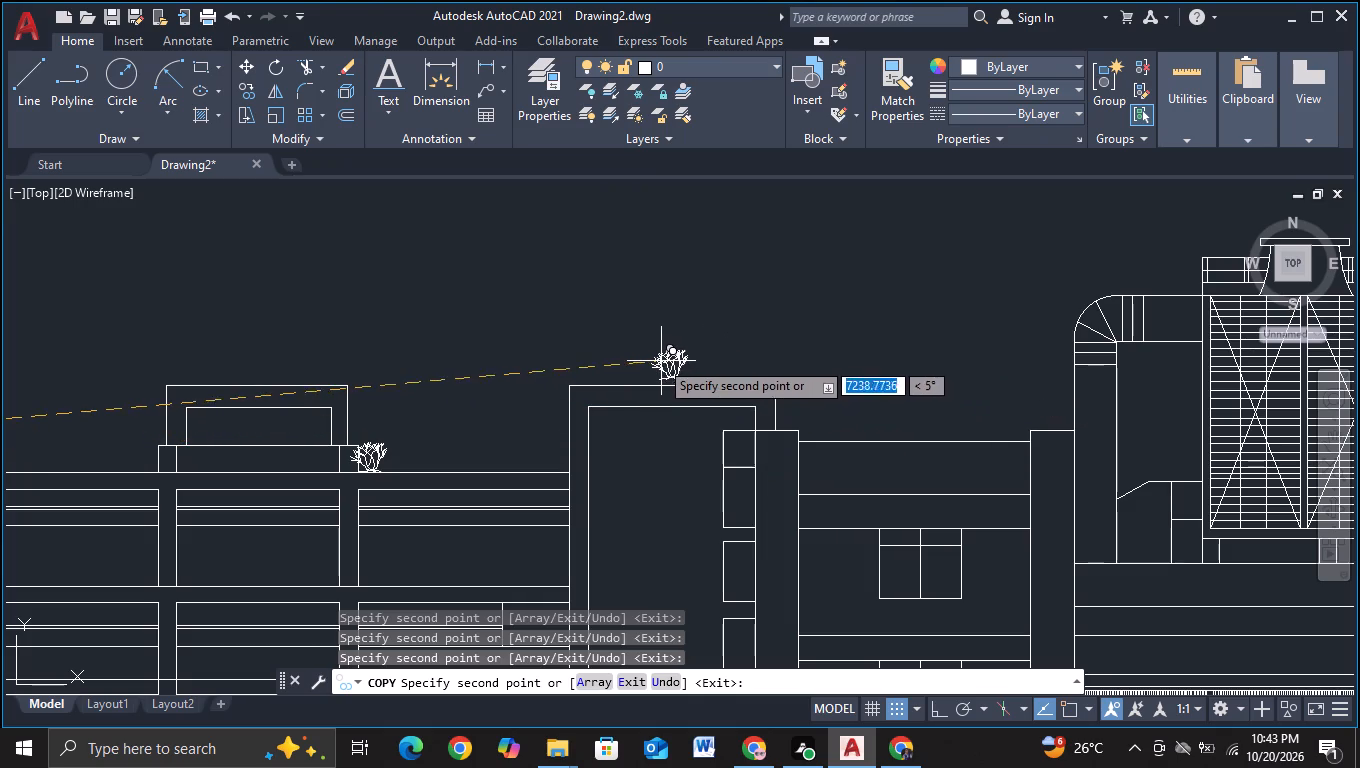
{"action": "key", "text": "Escape"}
With Ortho on, copy the corner shrub five times along the roof above the small double door, spaced about 50 units up to the adjoining wall.
{"action": "scroll", "coordinate": [466, 340], "scroll_direction": "down", "scroll_amount": 2}
{"action": "scroll", "coordinate": [377, 334], "scroll_direction": "down", "scroll_amount": 2}
{"action": "middle_click_drag", "start_coordinate": [254, 326], "coordinate": [520, 284]}
{"action": "scroll", "coordinate": [332, 306], "scroll_direction": "up", "scroll_amount": 1}
{"action": "middle_click_drag", "start_coordinate": [214, 300], "coordinate": [326, 281]}
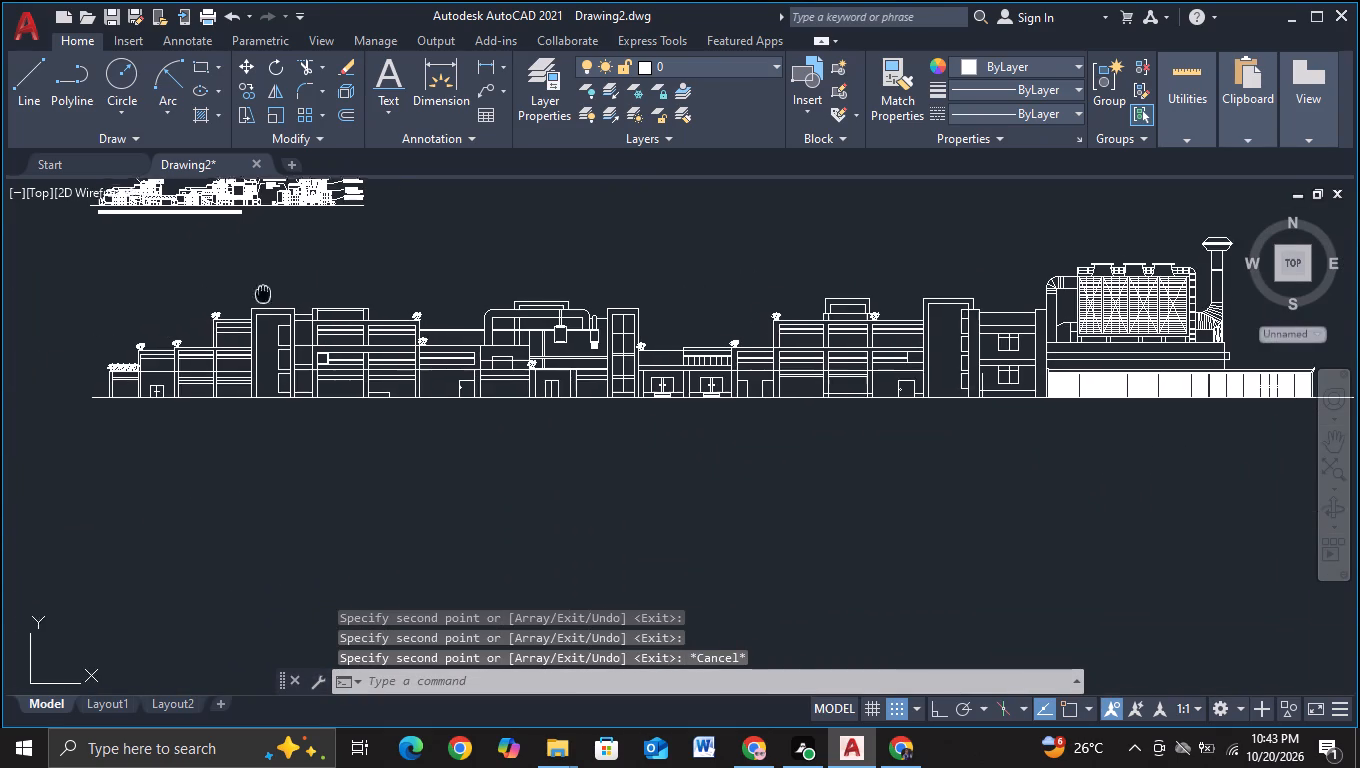
{"action": "middle_click_drag", "start_coordinate": [326, 281], "coordinate": [383, 269]}
{"action": "scroll", "coordinate": [298, 275], "scroll_direction": "up", "scroll_amount": 2}
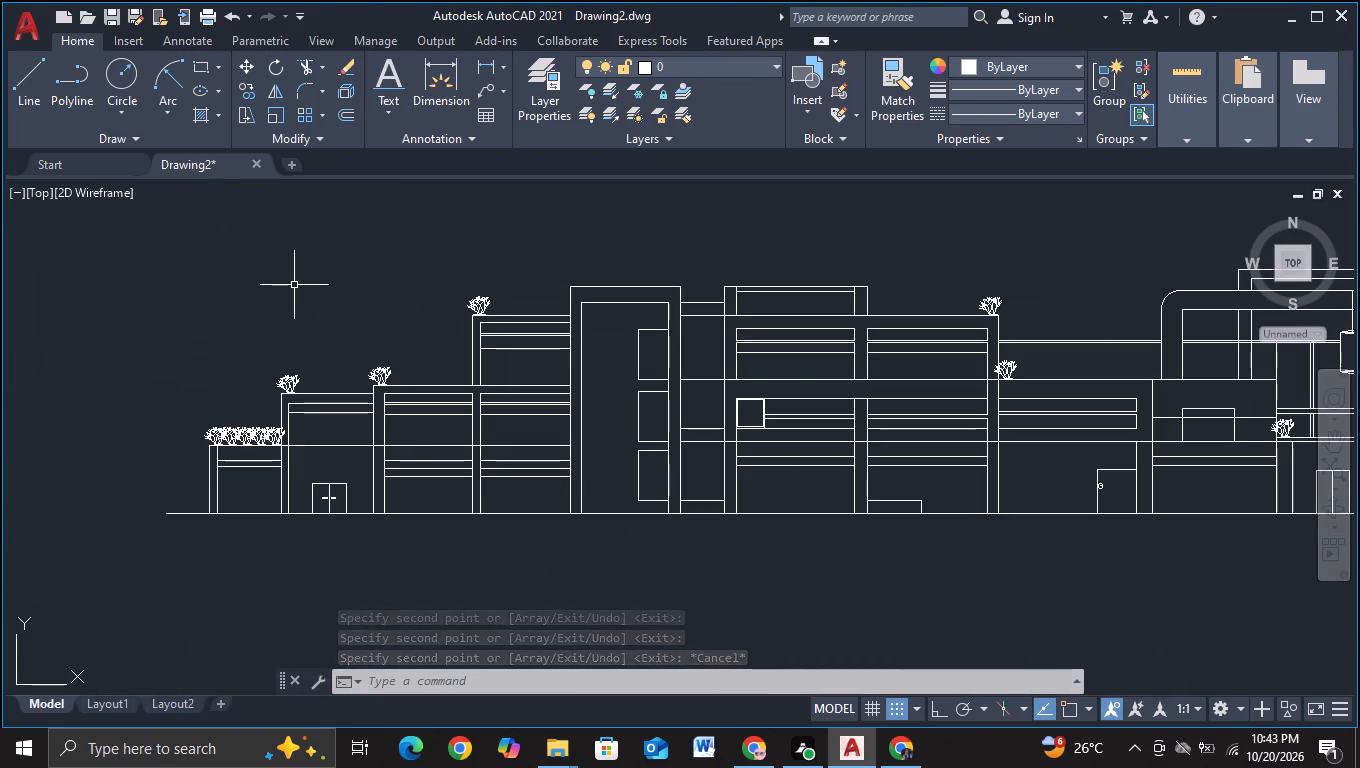
{"action": "key", "text": "F8"}
{"action": "scroll", "coordinate": [280, 309], "scroll_direction": "up", "scroll_amount": 2}
{"action": "middle_click_drag", "start_coordinate": [288, 375], "coordinate": [307, 311]}
{"action": "scroll", "coordinate": [332, 387], "scroll_direction": "up", "scroll_amount": 2}
{"action": "middle_click_drag", "start_coordinate": [326, 441], "coordinate": [328, 321]}
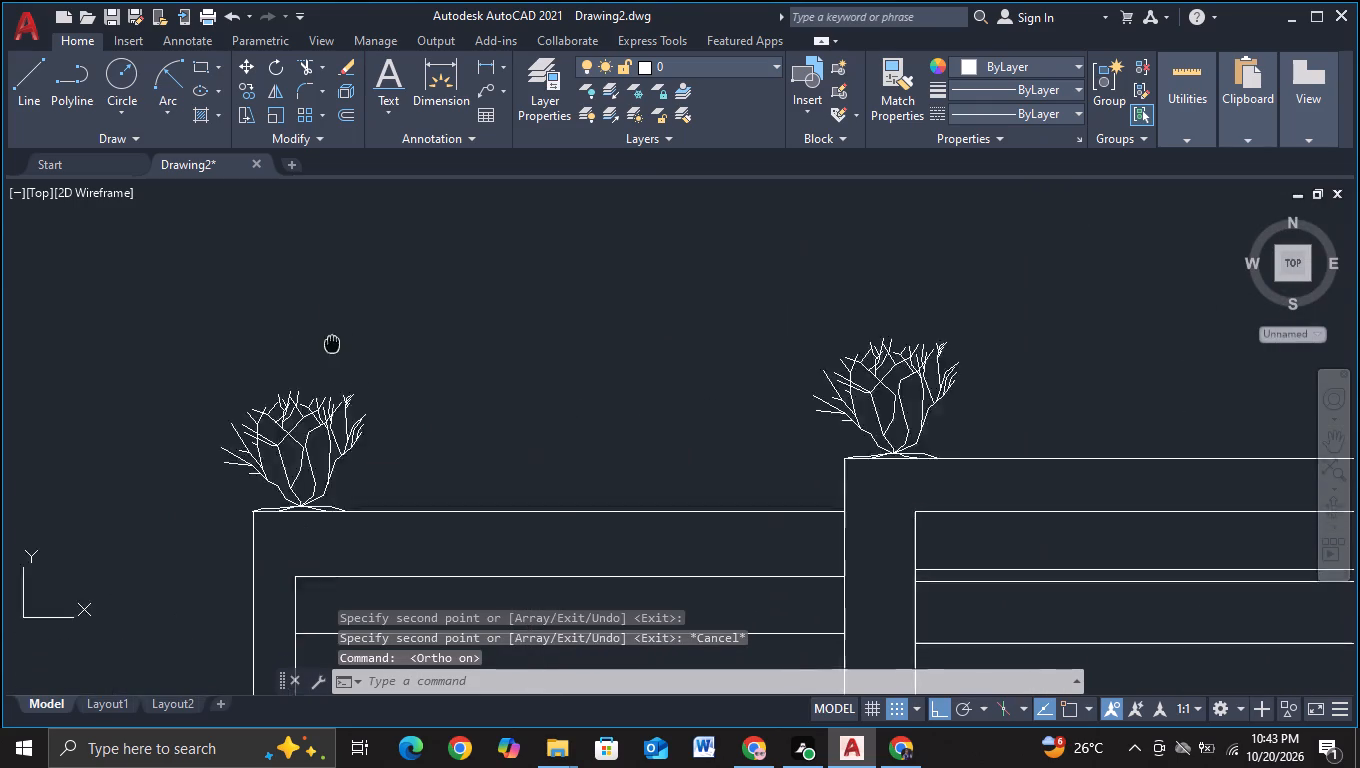
{"action": "middle_click_drag", "start_coordinate": [328, 321], "coordinate": [323, 307]}
{"action": "left_click", "coordinate": [296, 378]}
{"action": "key", "text": "x"}
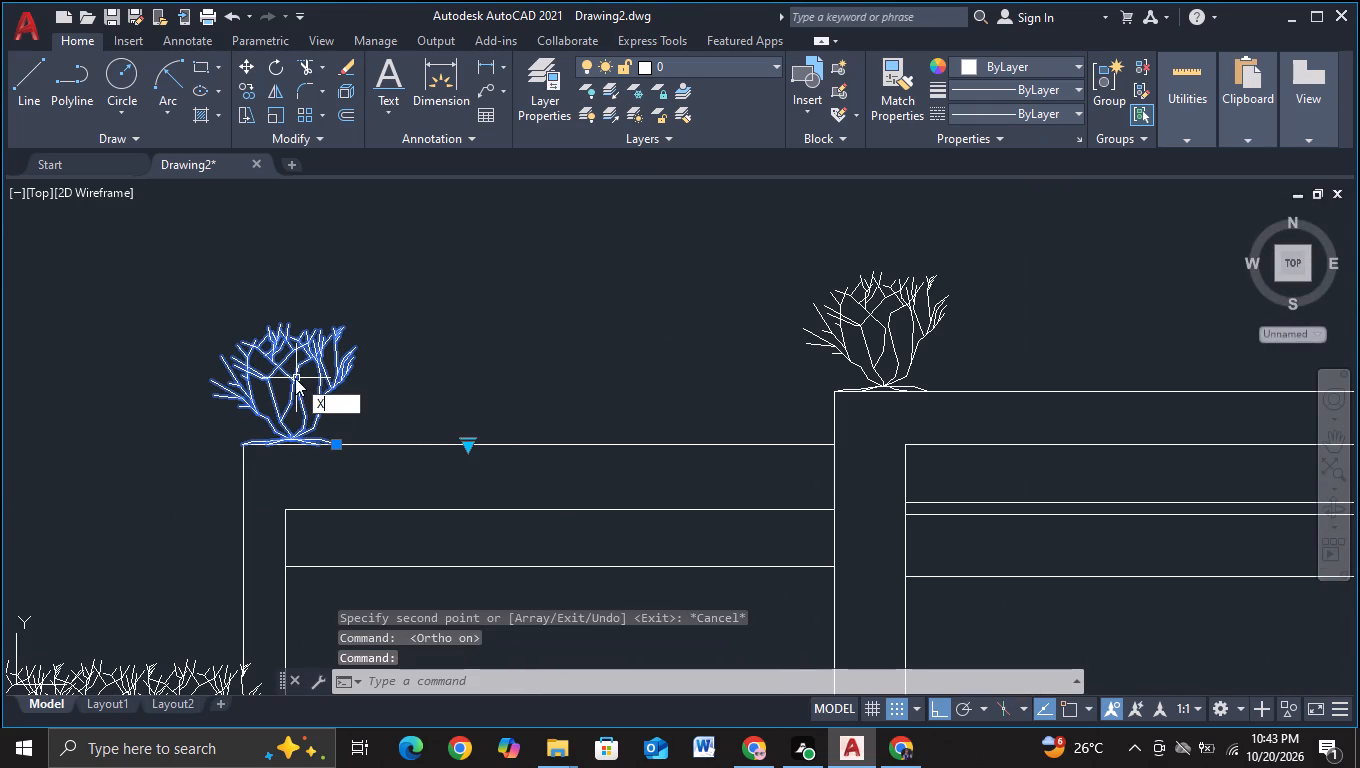
{"action": "key", "text": "BackSpace"}
{"action": "key", "text": "c"}
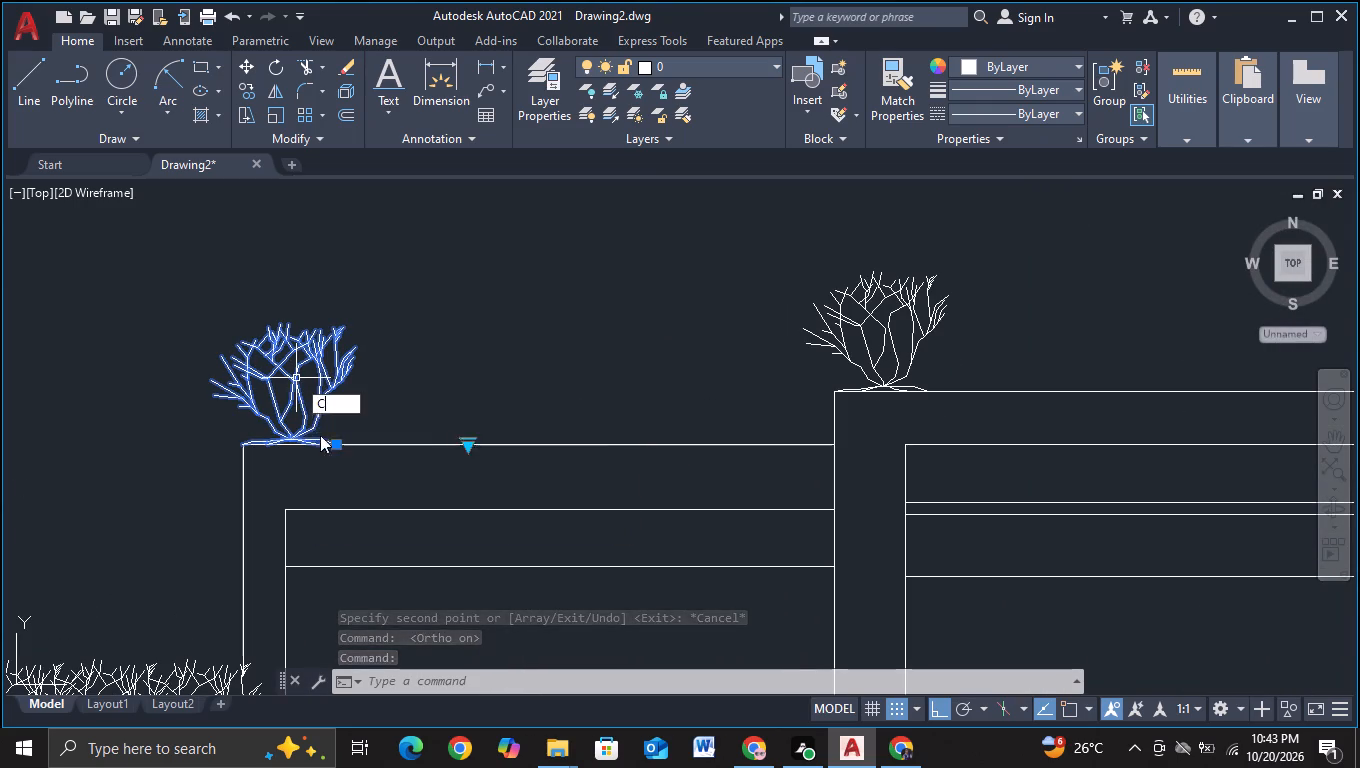
{"action": "left_click", "coordinate": [320, 435]}
{"action": "left_click", "coordinate": [284, 379]}
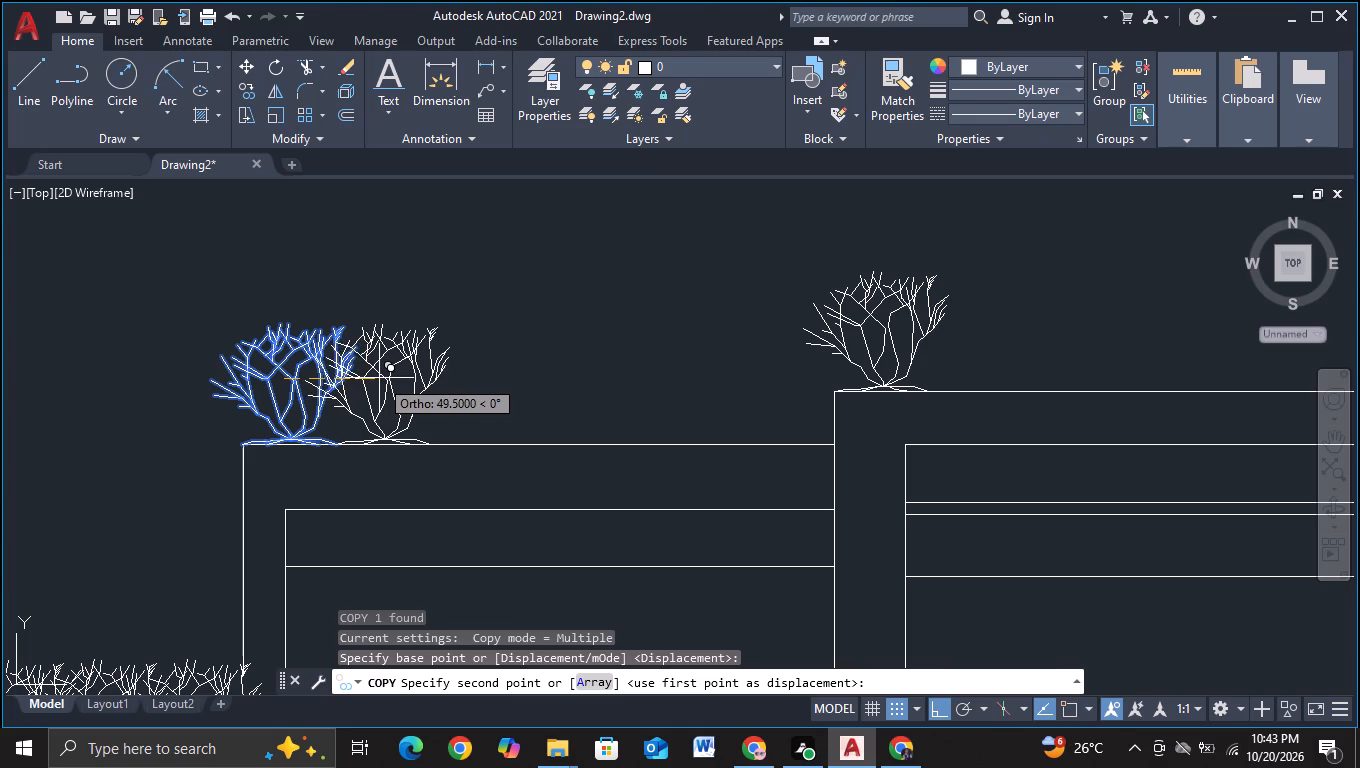
{"action": "left_click", "coordinate": [386, 378]}
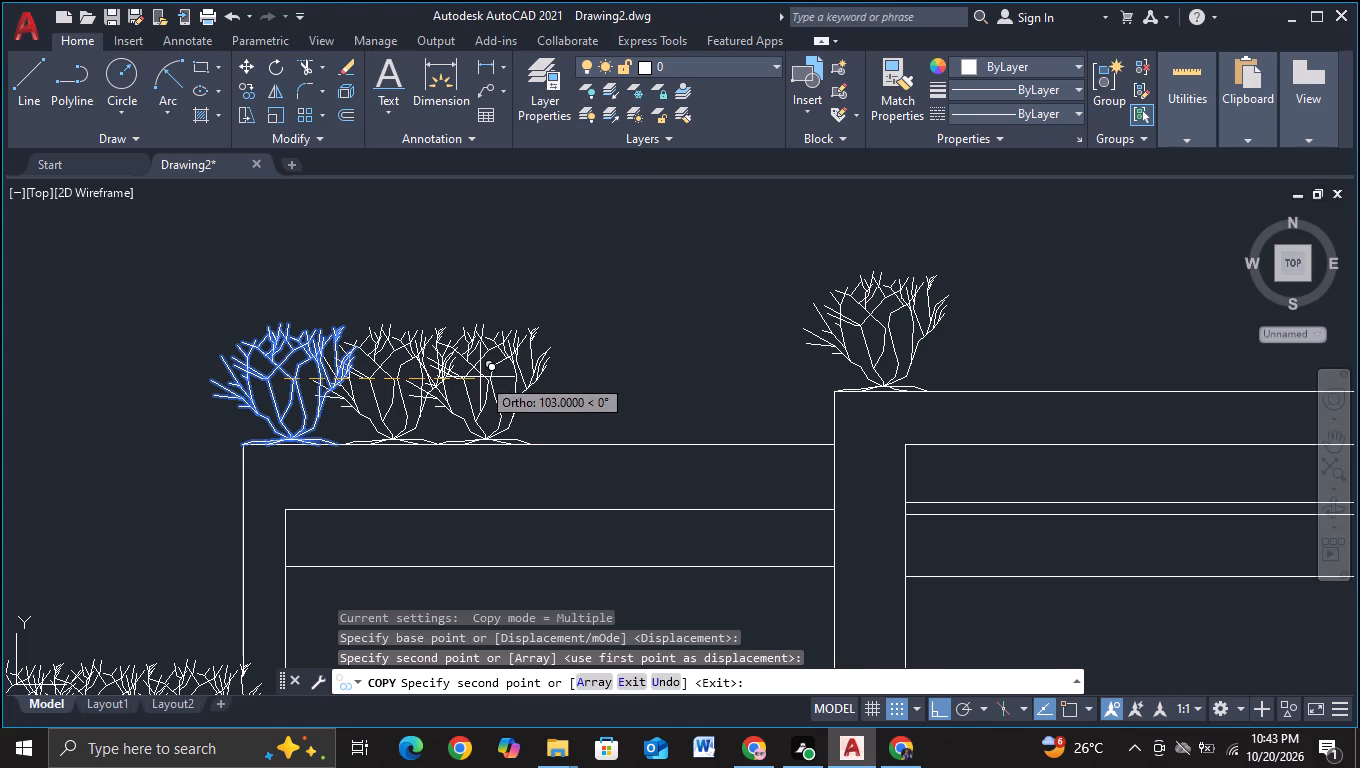
{"action": "left_click", "coordinate": [480, 377]}
{"action": "left_click", "coordinate": [572, 379]}
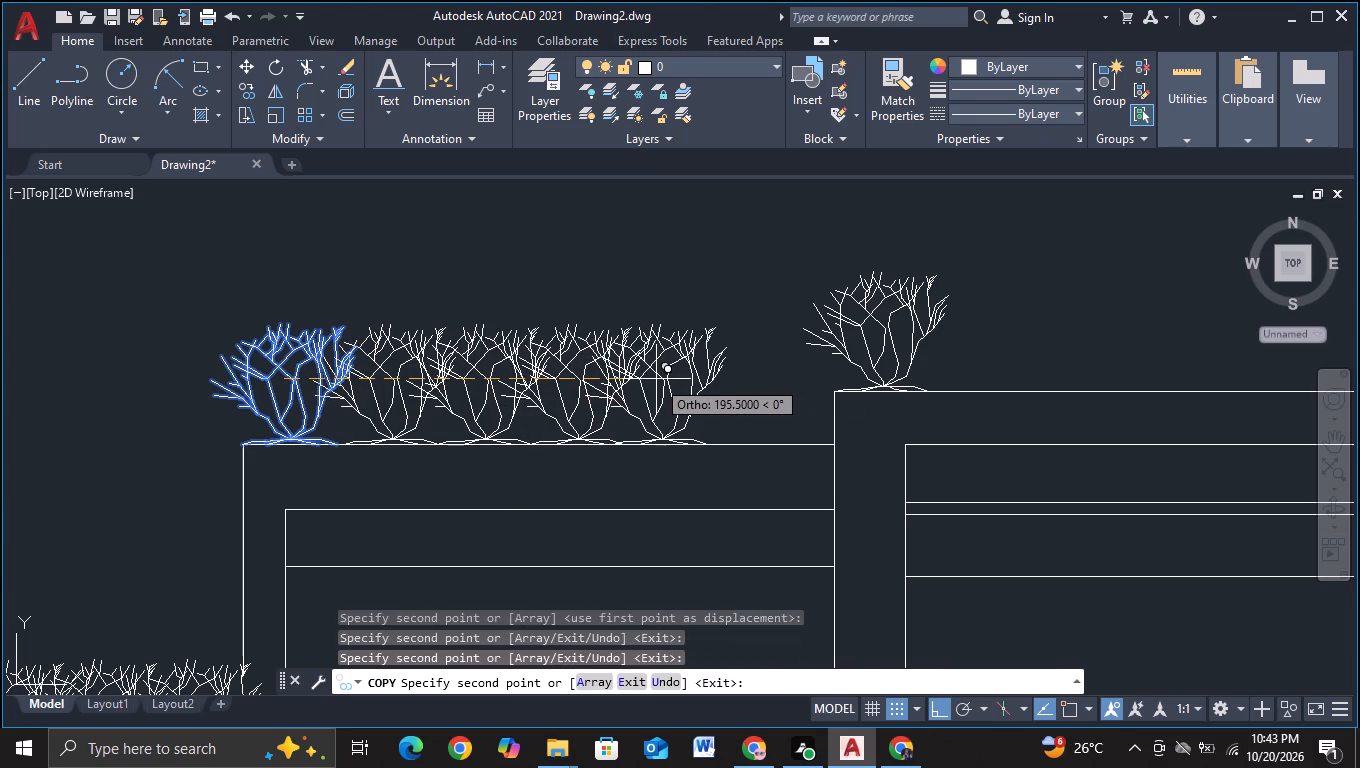
{"action": "left_click", "coordinate": [656, 379]}
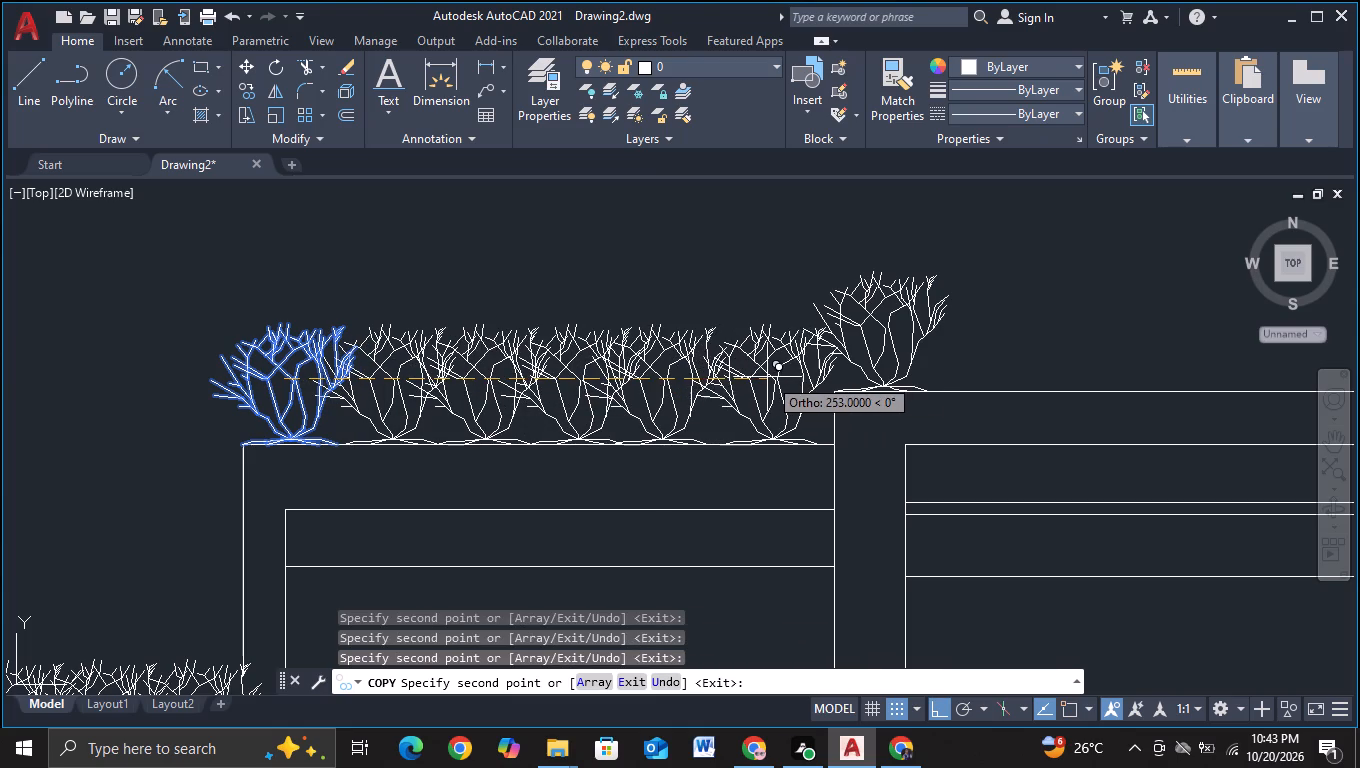
{"action": "left_click", "coordinate": [760, 379]}
{"action": "middle_click_drag", "start_coordinate": [791, 376], "coordinate": [565, 397]}
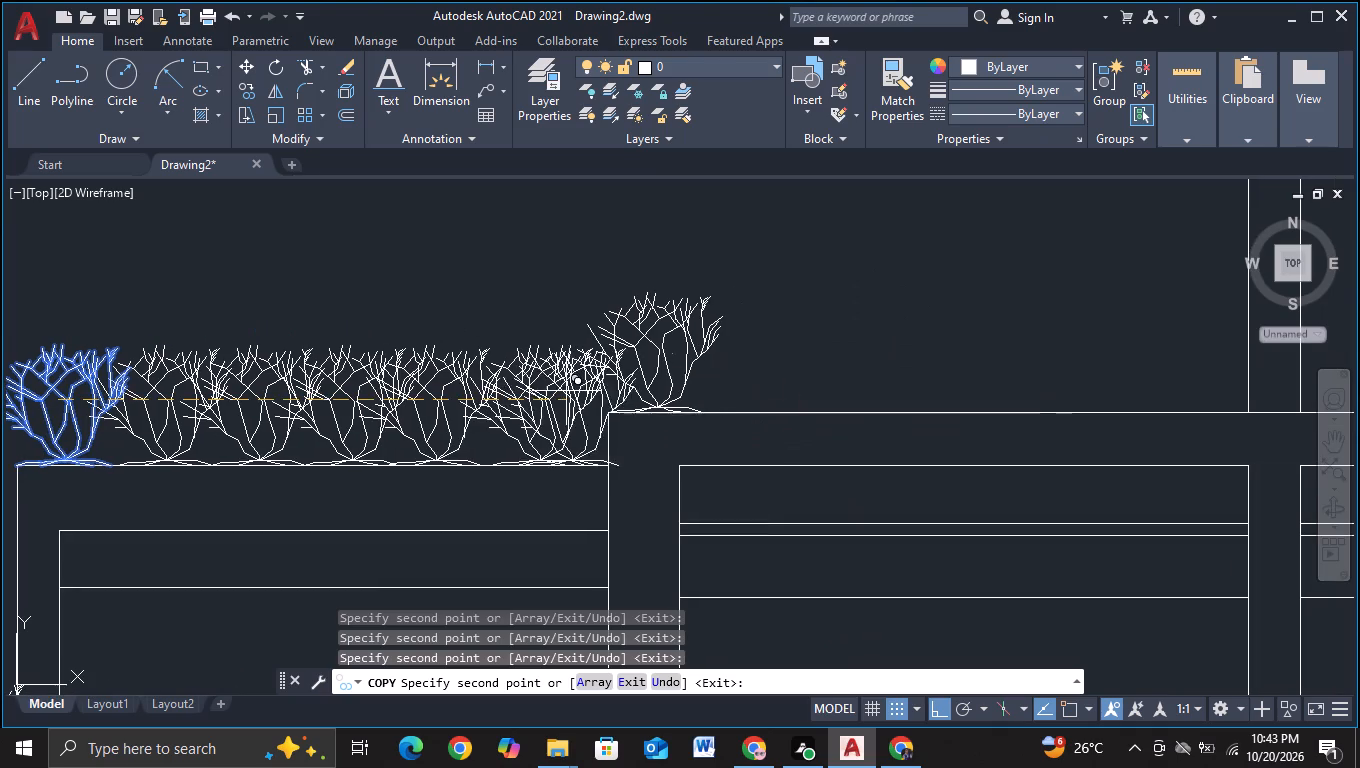
{"action": "key", "text": "Escape"}
Copy the corner shrub of the next higher roof six times in a straight row, spaced about 50 units, up to the taller block's wall.
{"action": "left_click", "coordinate": [667, 351]}
{"action": "key", "text": "Escape"}
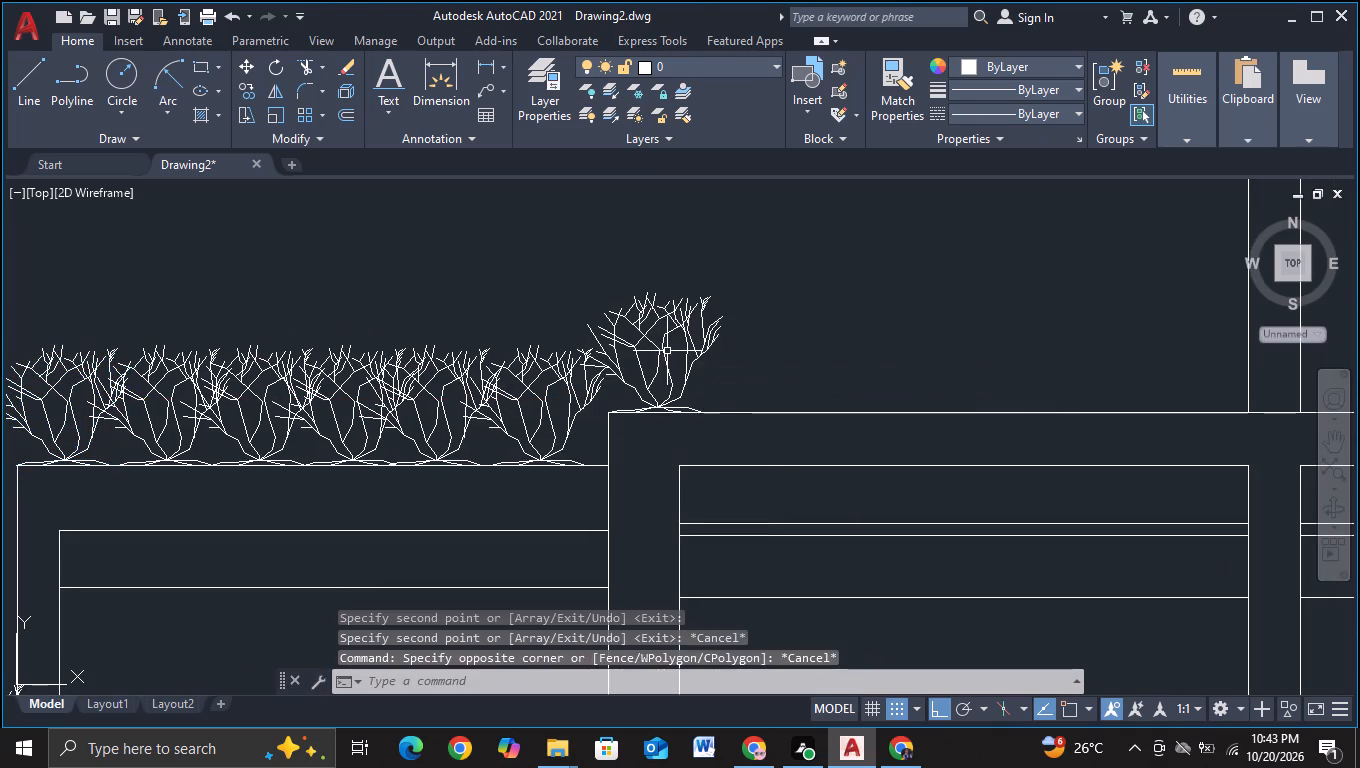
{"action": "left_click", "coordinate": [665, 353]}
{"action": "key", "text": "c"}
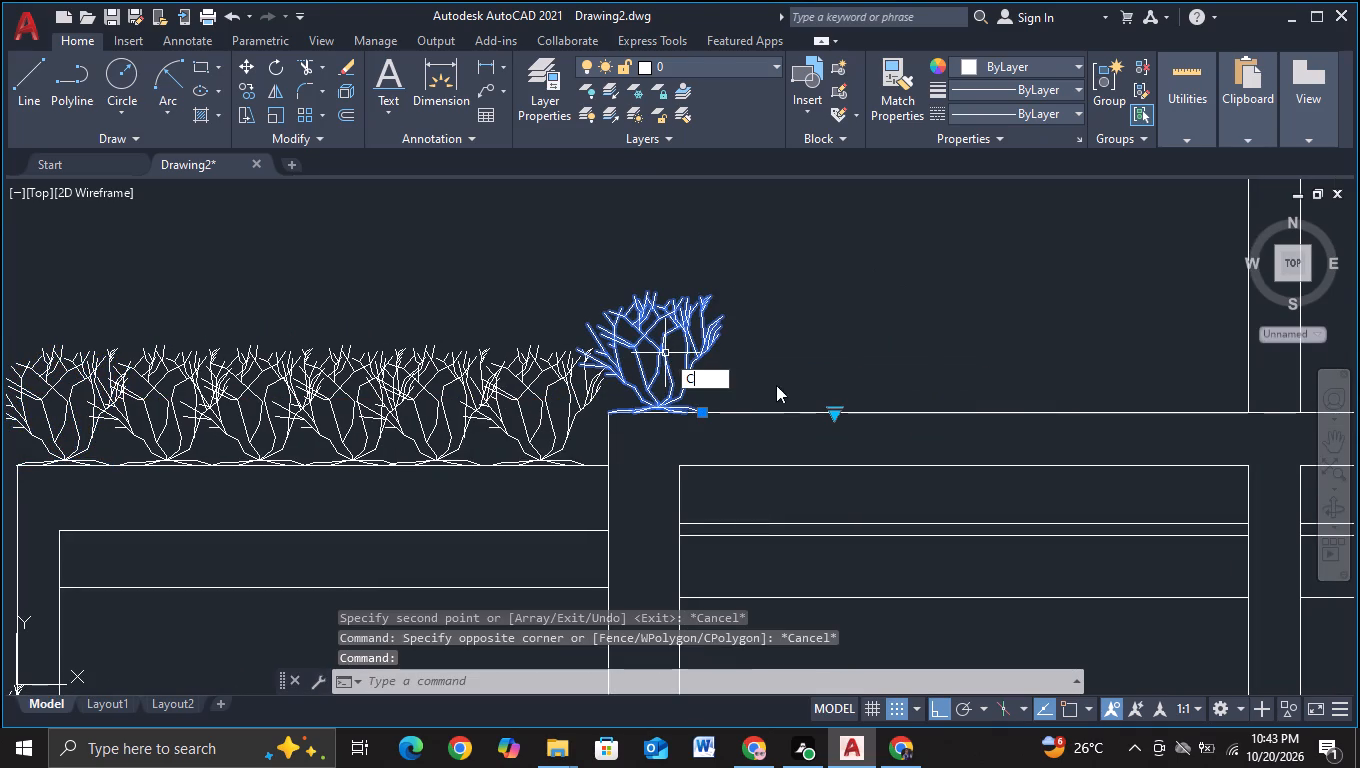
{"action": "left_click", "coordinate": [742, 414]}
{"action": "left_click", "coordinate": [655, 358]}
{"action": "middle_click_drag", "start_coordinate": [782, 349], "coordinate": [435, 363]}
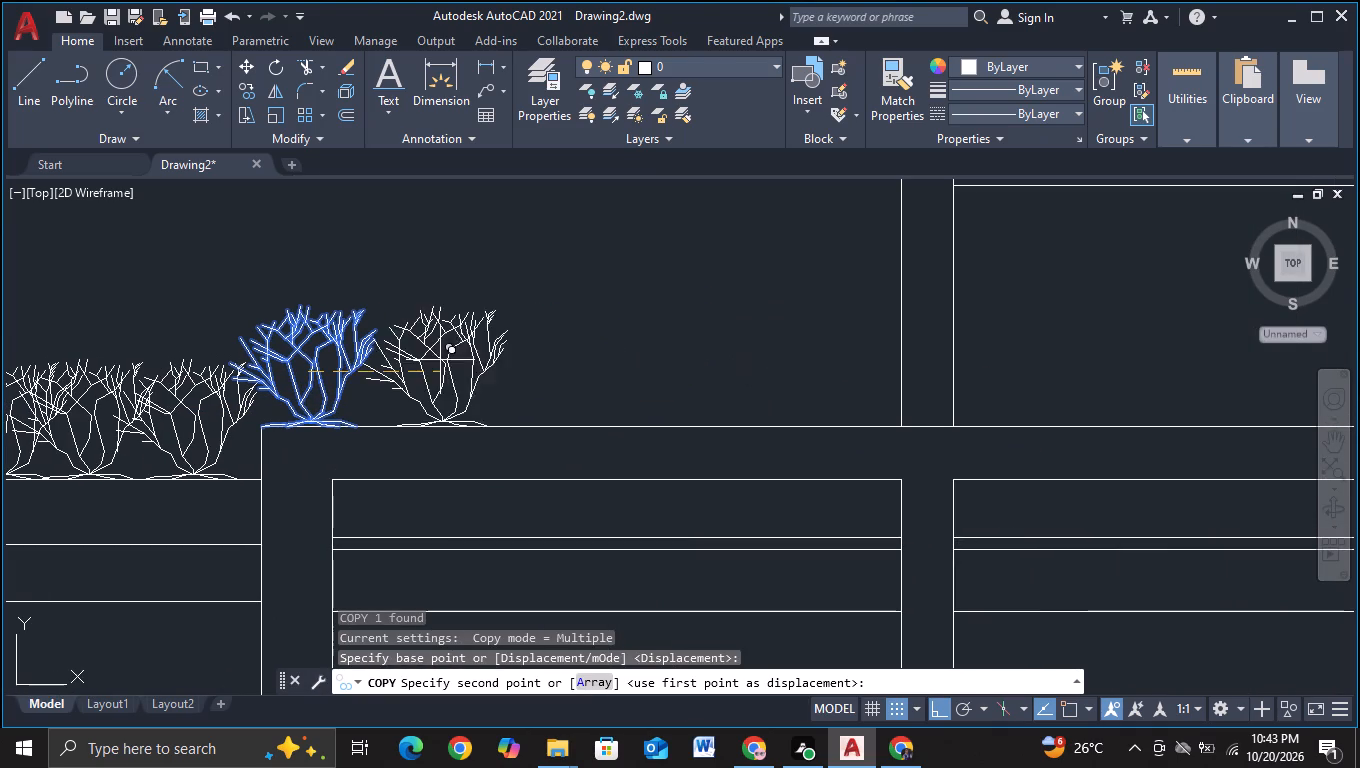
{"action": "left_click", "coordinate": [404, 346]}
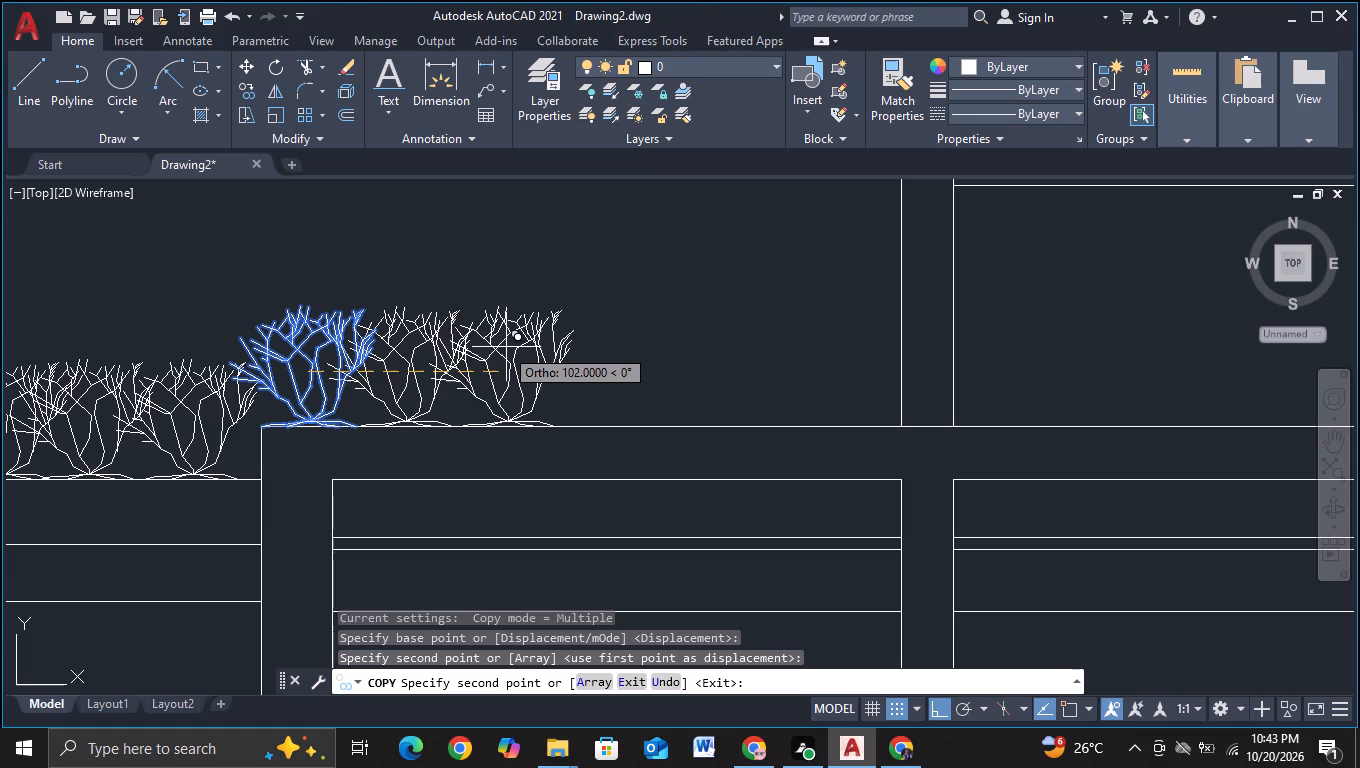
{"action": "left_click", "coordinate": [498, 347]}
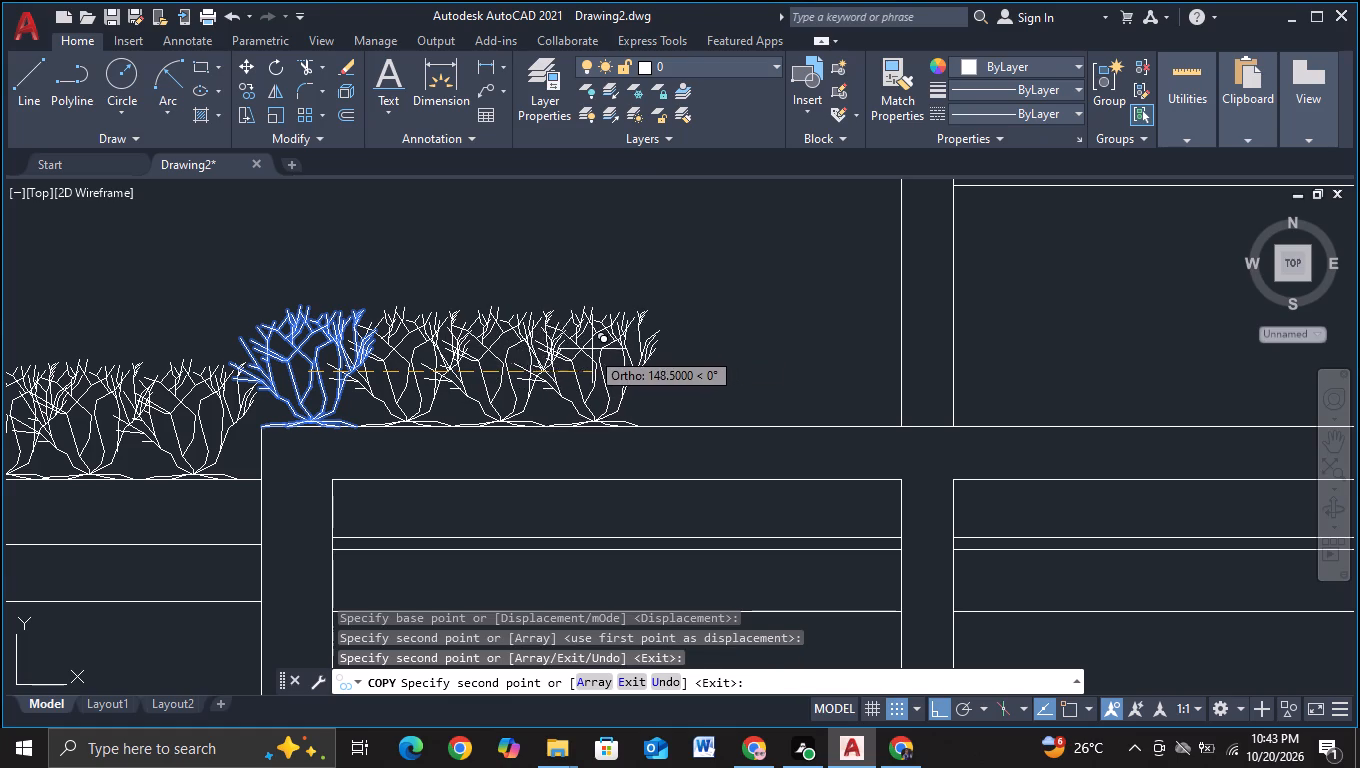
{"action": "left_click", "coordinate": [587, 350]}
{"action": "left_click", "coordinate": [674, 350]}
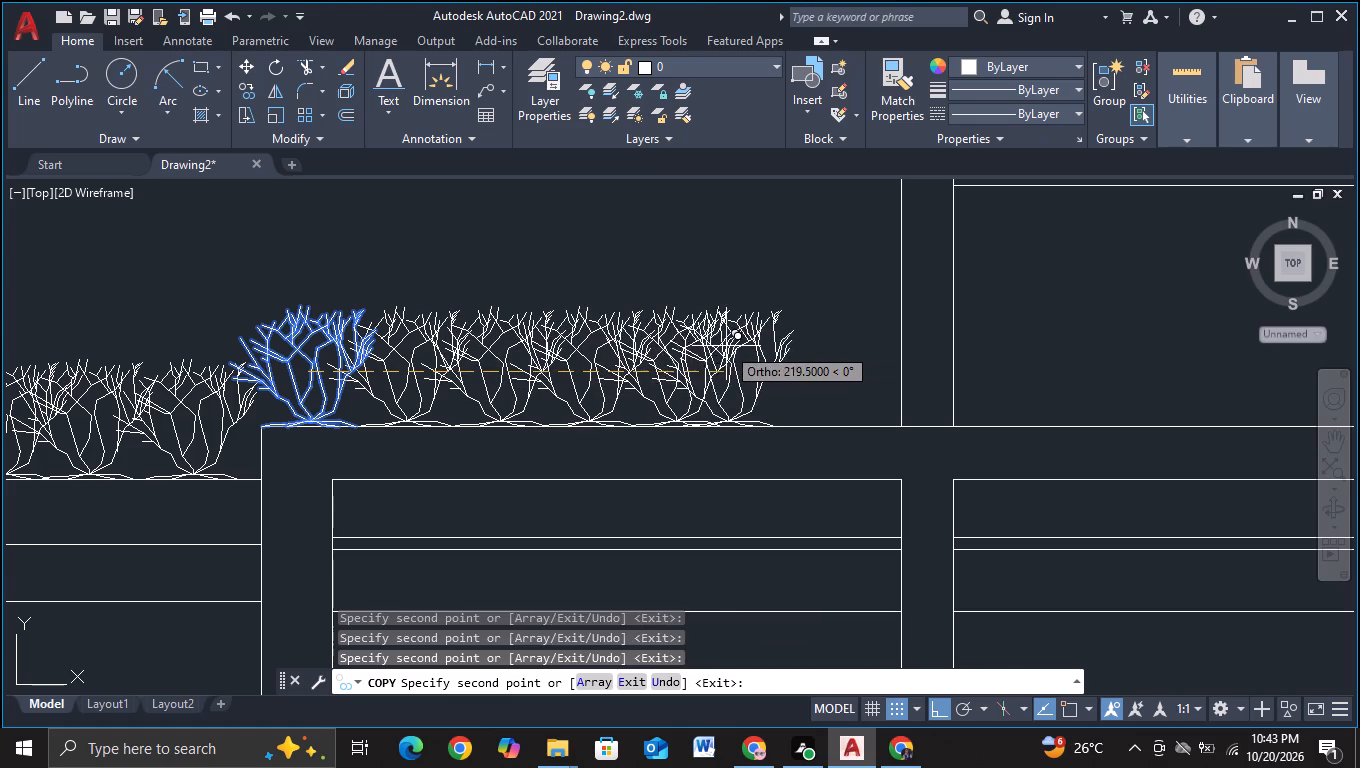
{"action": "left_click", "coordinate": [775, 344]}
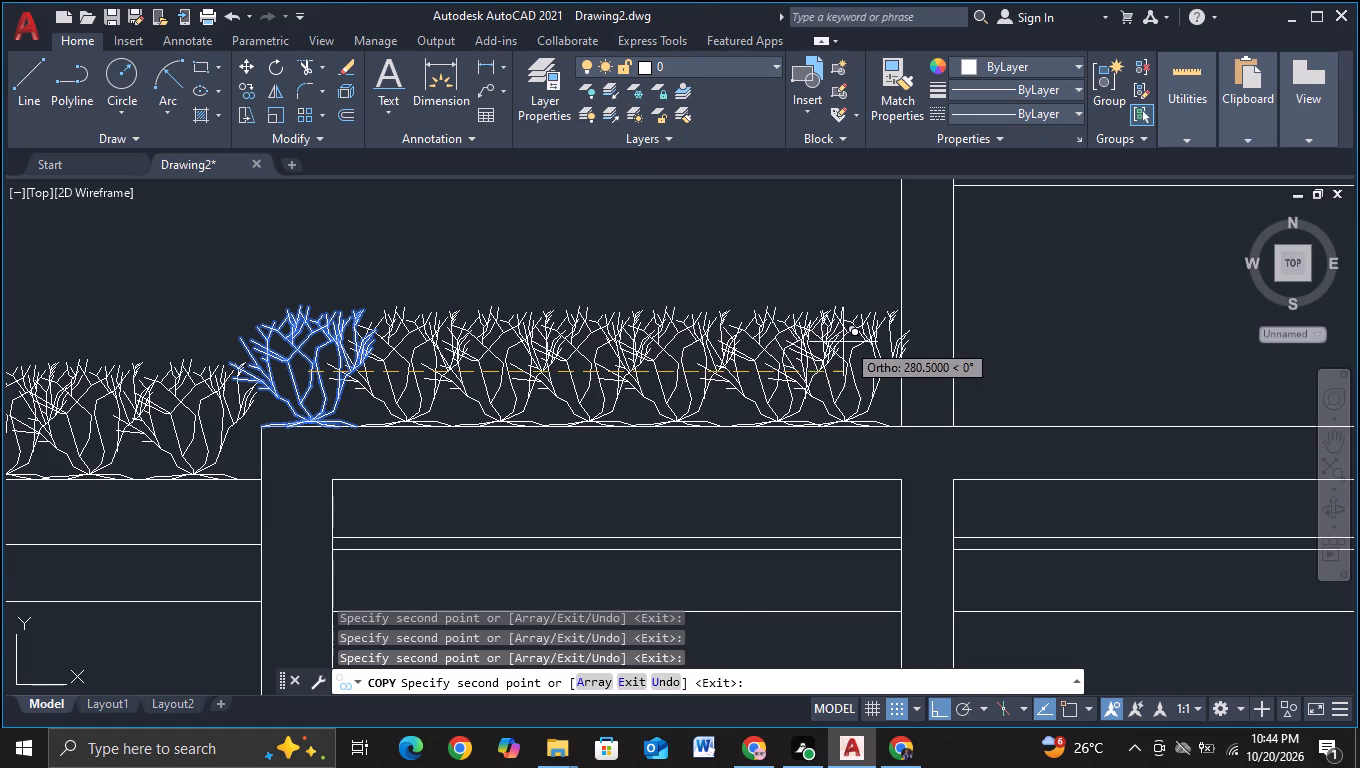
{"action": "left_click", "coordinate": [854, 341]}
{"action": "key", "text": "Escape"}
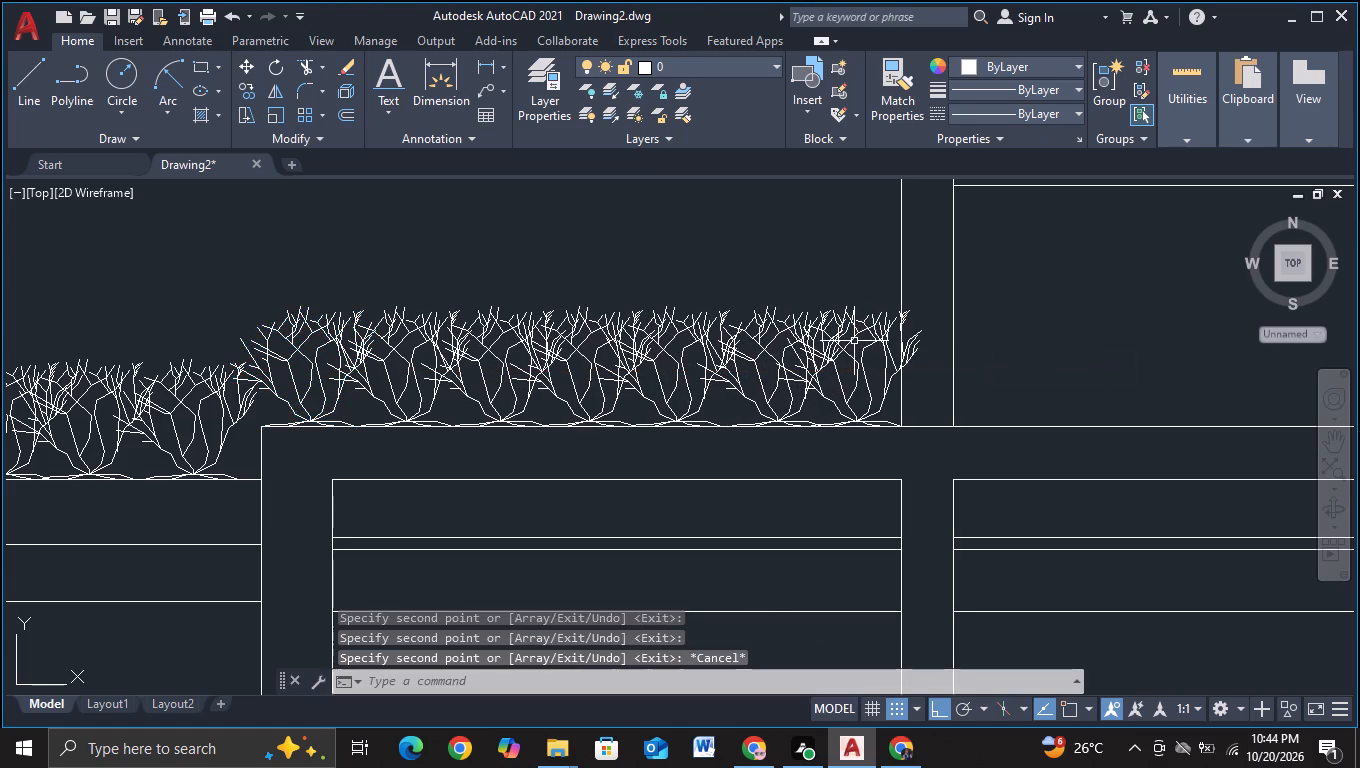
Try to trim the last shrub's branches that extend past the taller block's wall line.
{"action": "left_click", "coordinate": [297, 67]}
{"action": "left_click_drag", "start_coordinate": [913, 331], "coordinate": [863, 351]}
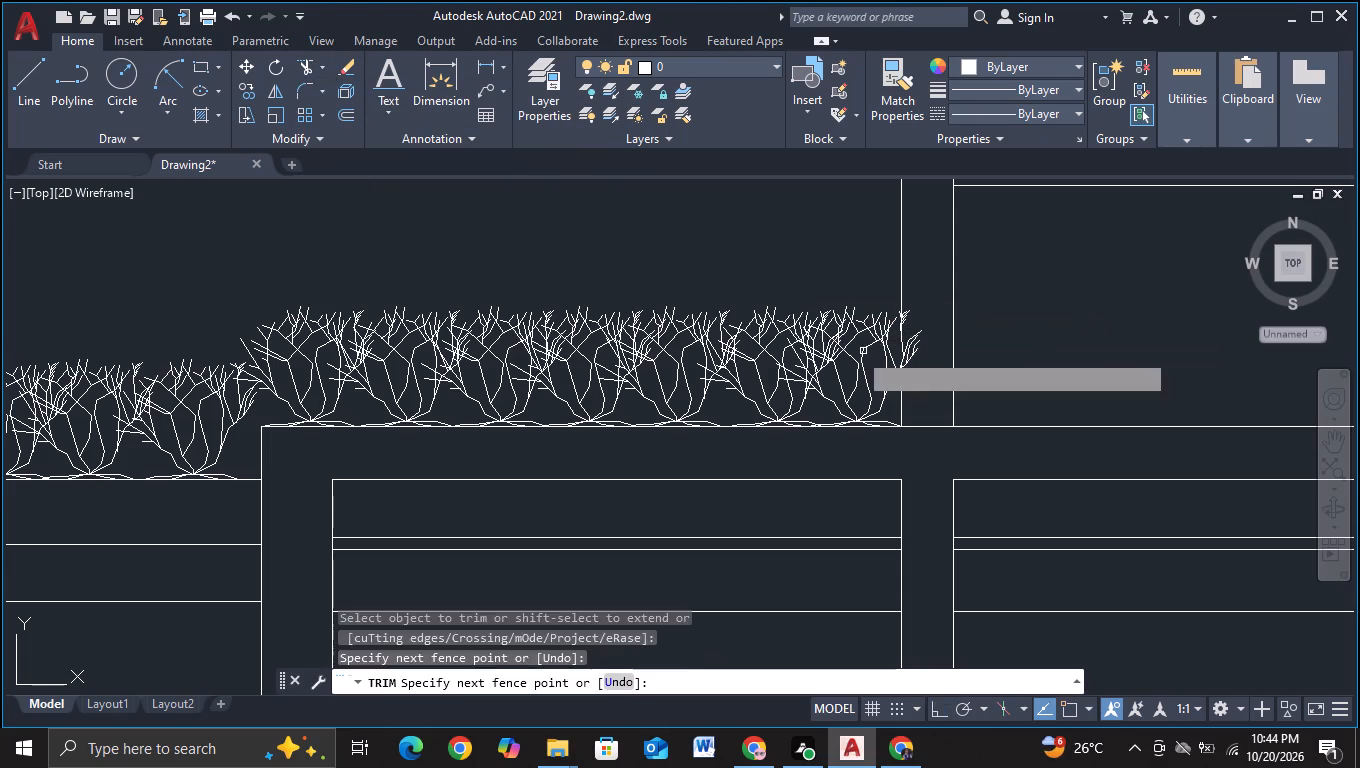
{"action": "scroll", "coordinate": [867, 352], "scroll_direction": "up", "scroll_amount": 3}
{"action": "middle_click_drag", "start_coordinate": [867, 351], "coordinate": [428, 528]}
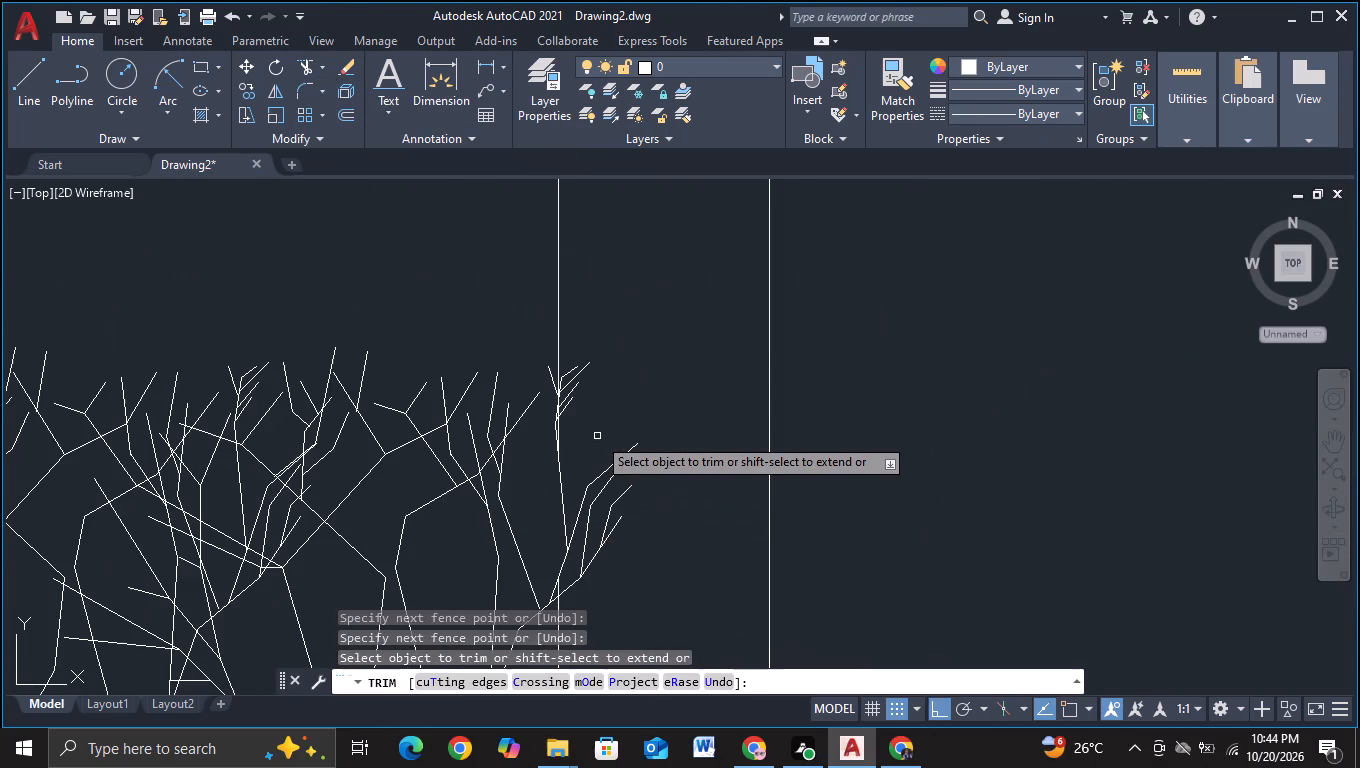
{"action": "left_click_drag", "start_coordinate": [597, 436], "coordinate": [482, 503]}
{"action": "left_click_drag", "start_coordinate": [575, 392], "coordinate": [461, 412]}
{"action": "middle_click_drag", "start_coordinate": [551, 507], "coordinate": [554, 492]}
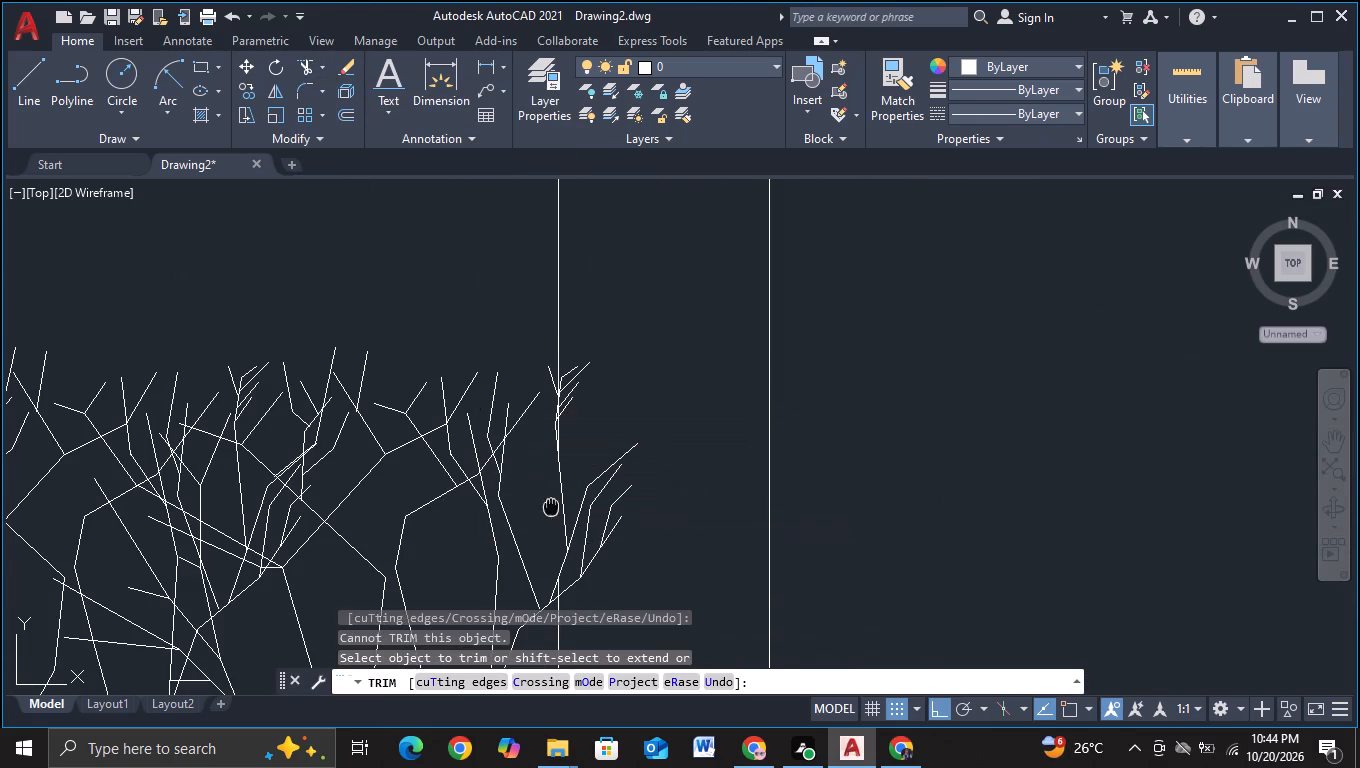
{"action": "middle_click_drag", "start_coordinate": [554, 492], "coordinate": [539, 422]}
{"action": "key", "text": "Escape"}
Copy the corner shrub of the next higher roof six times in a straight row, spaced about 50 units, up to the tall block's wall.
{"action": "scroll", "coordinate": [559, 453], "scroll_direction": "down", "scroll_amount": 3}
{"action": "middle_click_drag", "start_coordinate": [701, 416], "coordinate": [553, 496]}
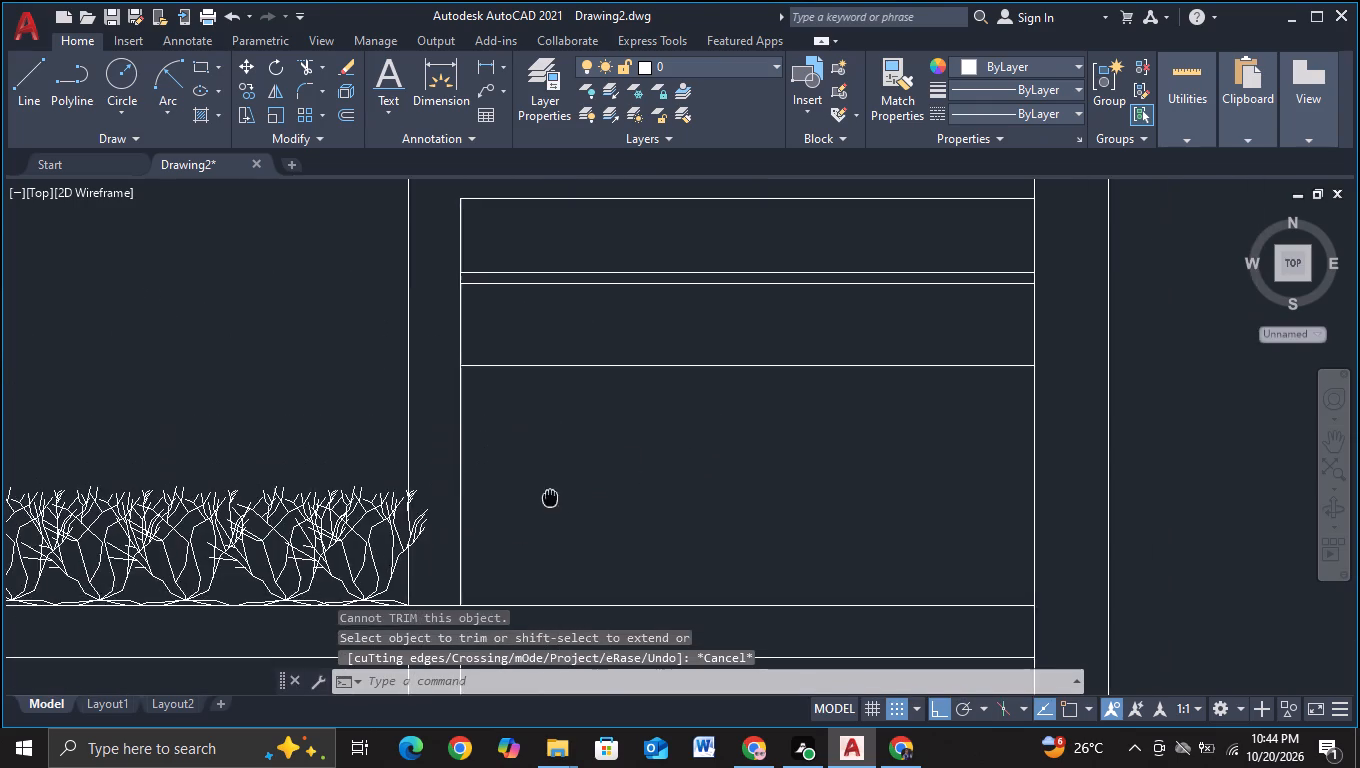
{"action": "scroll", "coordinate": [559, 477], "scroll_direction": "down", "scroll_amount": 2}
{"action": "middle_click_drag", "start_coordinate": [571, 478], "coordinate": [637, 472]}
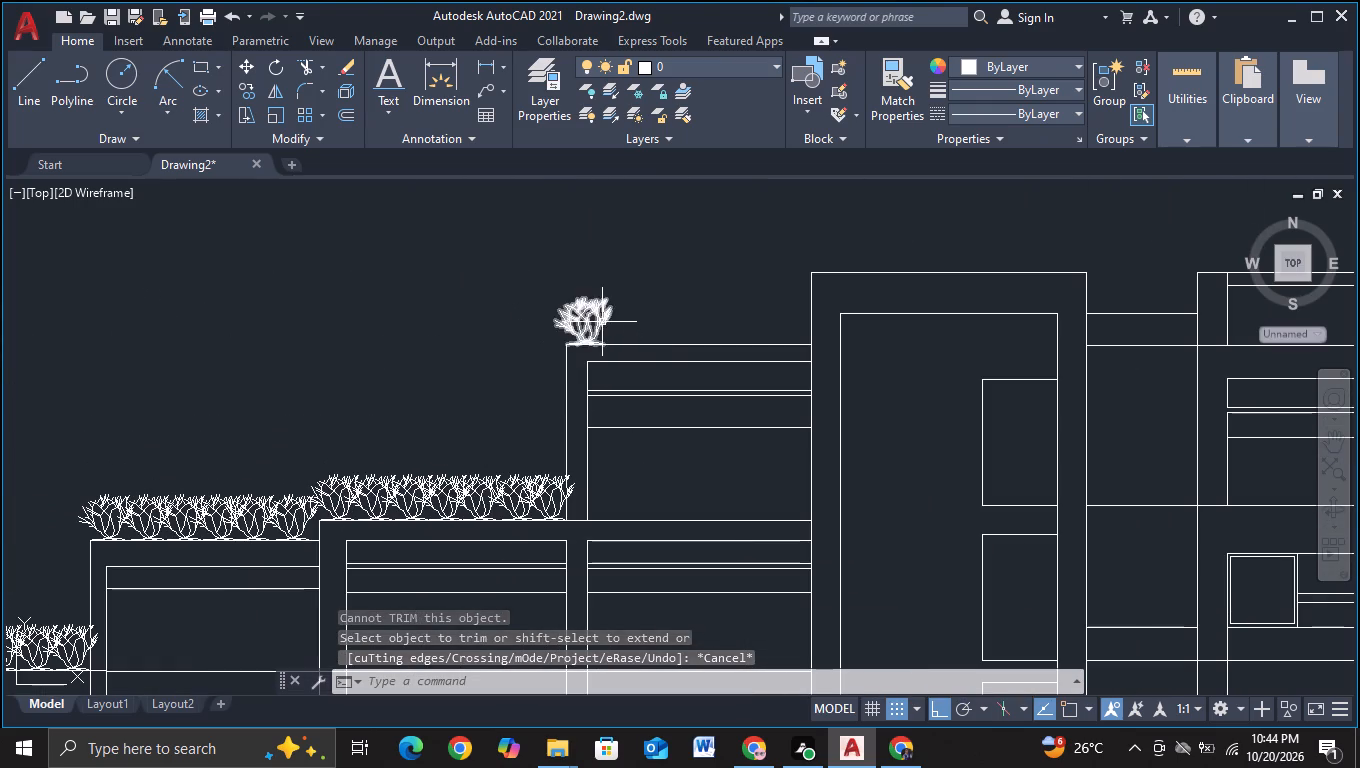
{"action": "left_click", "coordinate": [602, 322]}
{"action": "key", "text": "c"}
{"action": "left_click", "coordinate": [678, 384]}
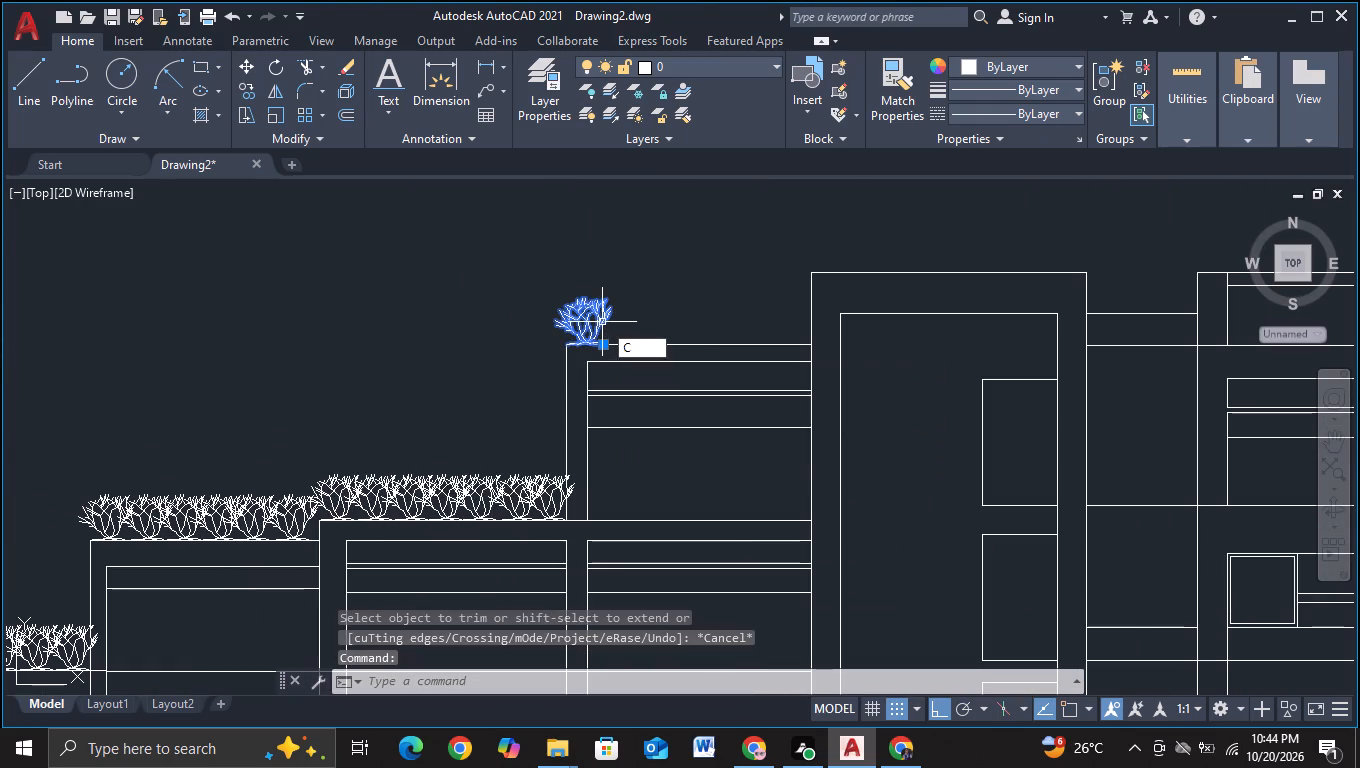
{"action": "left_click", "coordinate": [588, 326]}
{"action": "scroll", "coordinate": [647, 329], "scroll_direction": "up", "scroll_amount": 3}
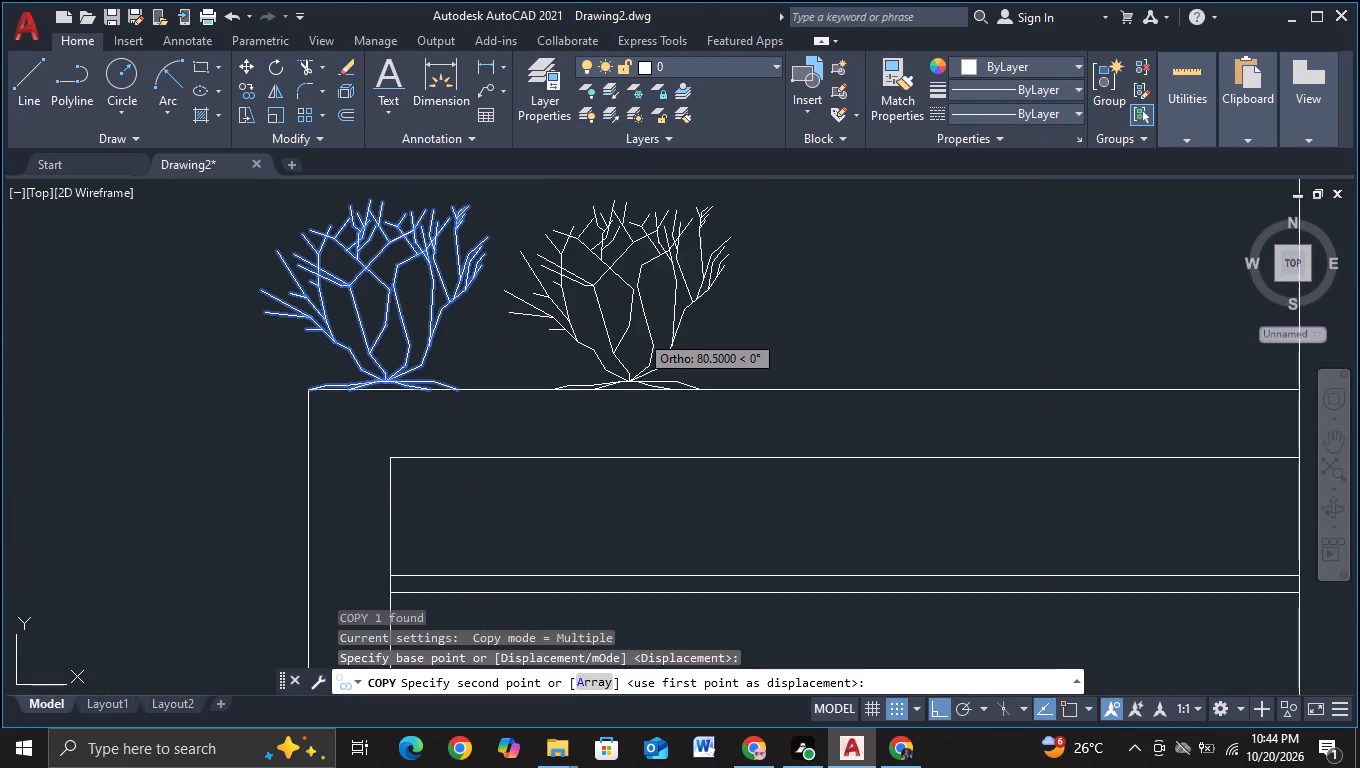
{"action": "middle_click_drag", "start_coordinate": [561, 330], "coordinate": [540, 413]}
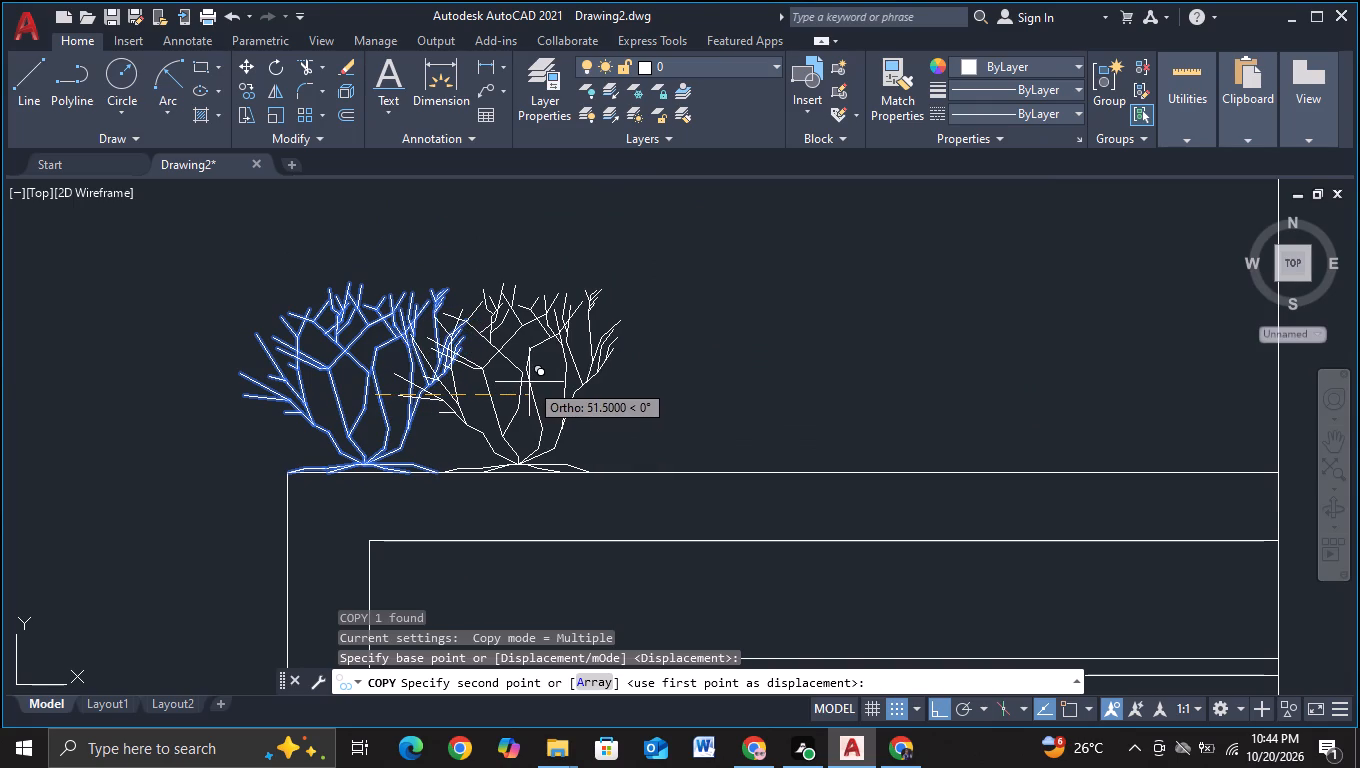
{"action": "left_click", "coordinate": [529, 382]}
{"action": "left_click", "coordinate": [675, 366]}
{"action": "middle_click_drag", "start_coordinate": [759, 366], "coordinate": [666, 366]}
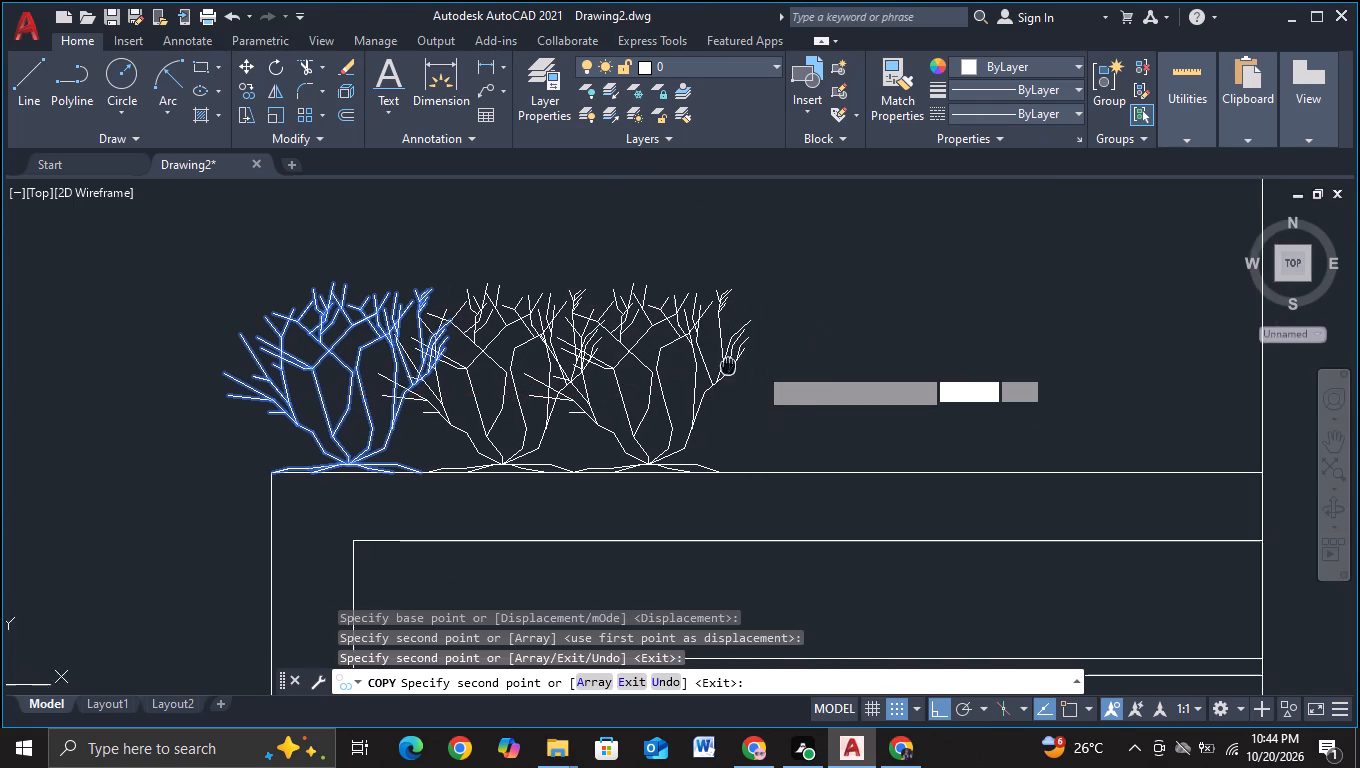
{"action": "middle_click_drag", "start_coordinate": [666, 366], "coordinate": [555, 367]}
{"action": "left_click", "coordinate": [619, 371]}
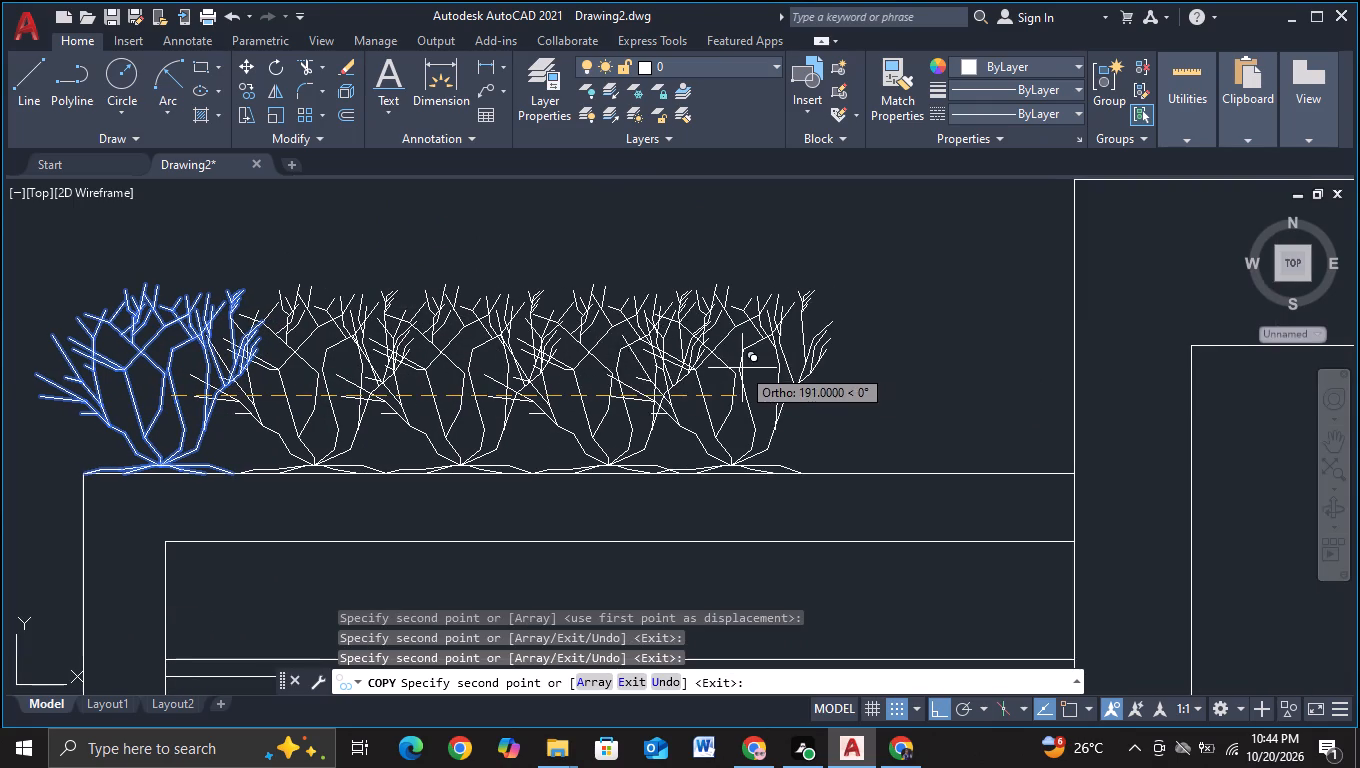
{"action": "left_click", "coordinate": [764, 360]}
{"action": "middle_click_drag", "start_coordinate": [770, 362], "coordinate": [417, 361]}
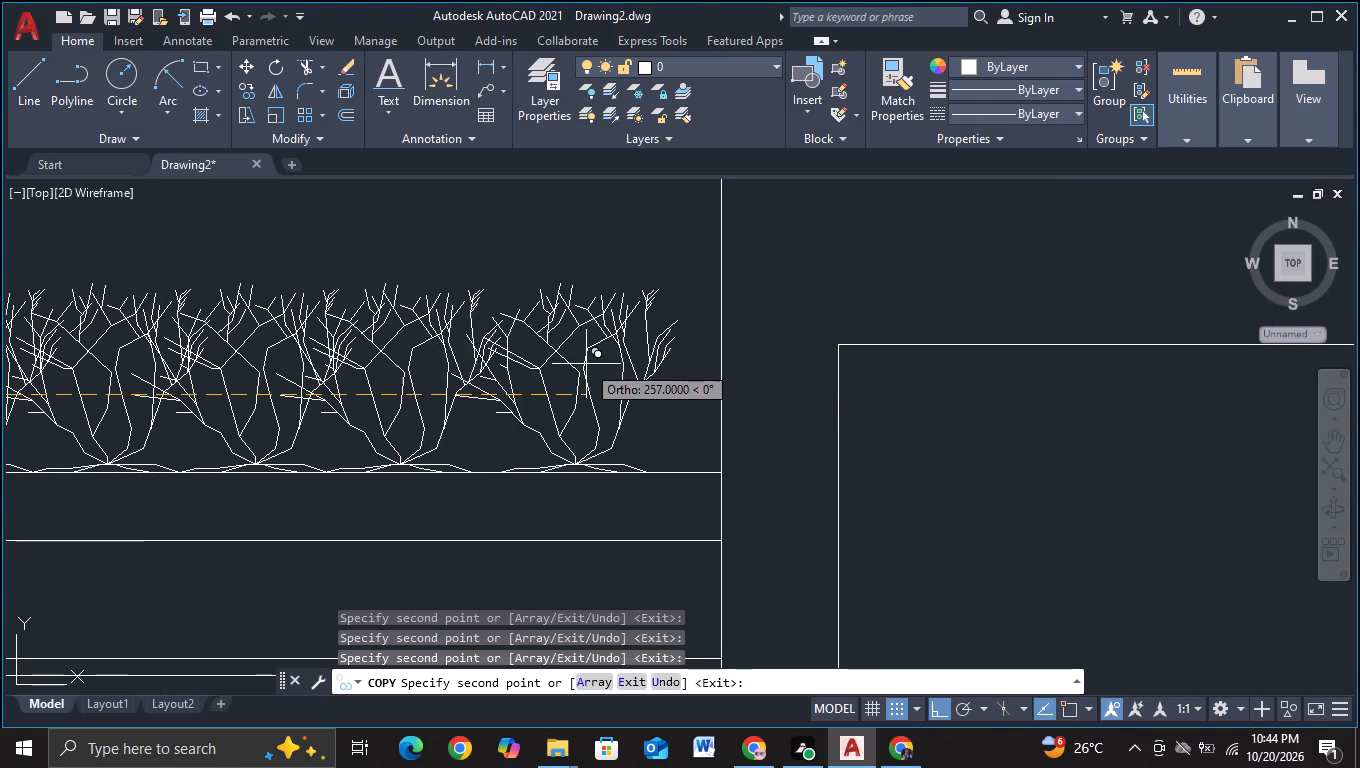
{"action": "left_click", "coordinate": [555, 359]}
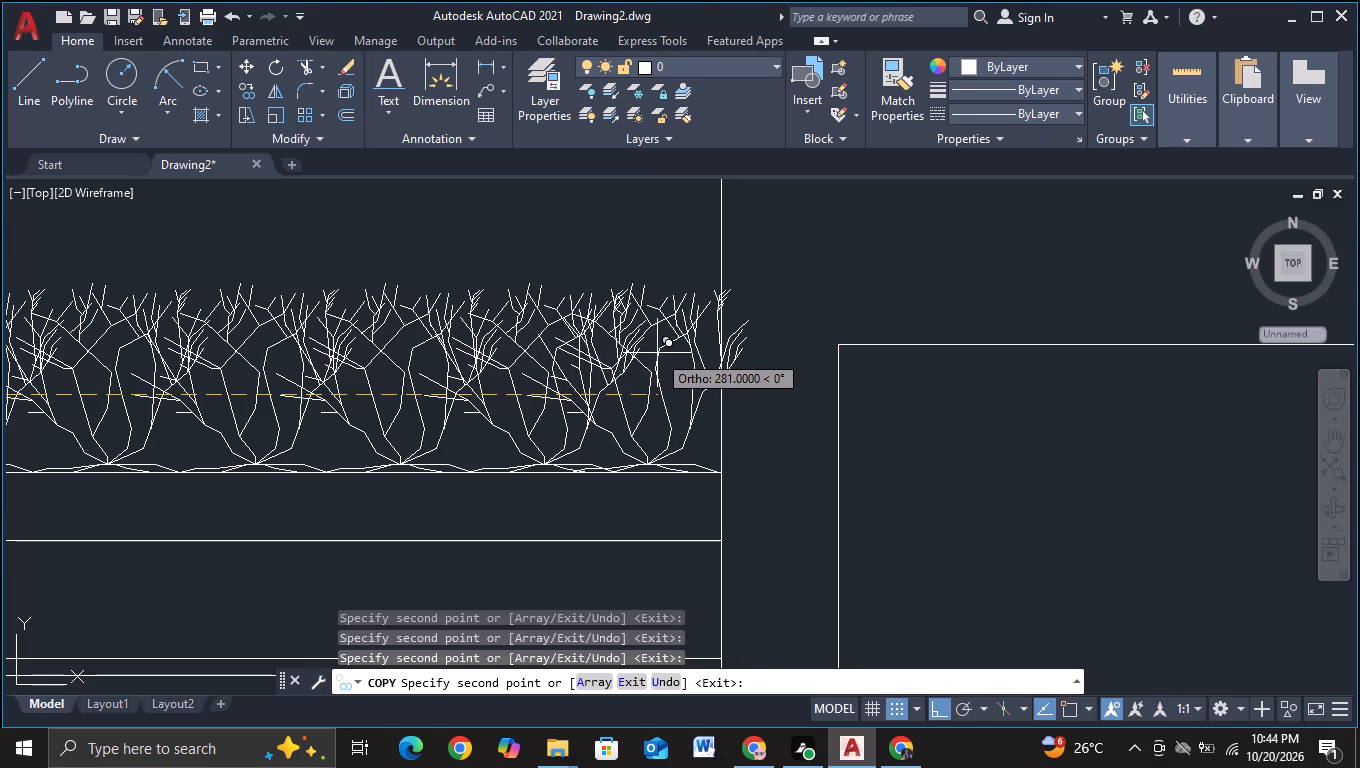
{"action": "left_click", "coordinate": [657, 353]}
{"action": "key", "text": "Escape"}
Trim the overlaps between the last shrub of that row and the tall block's wall line.
{"action": "left_click", "coordinate": [303, 67]}
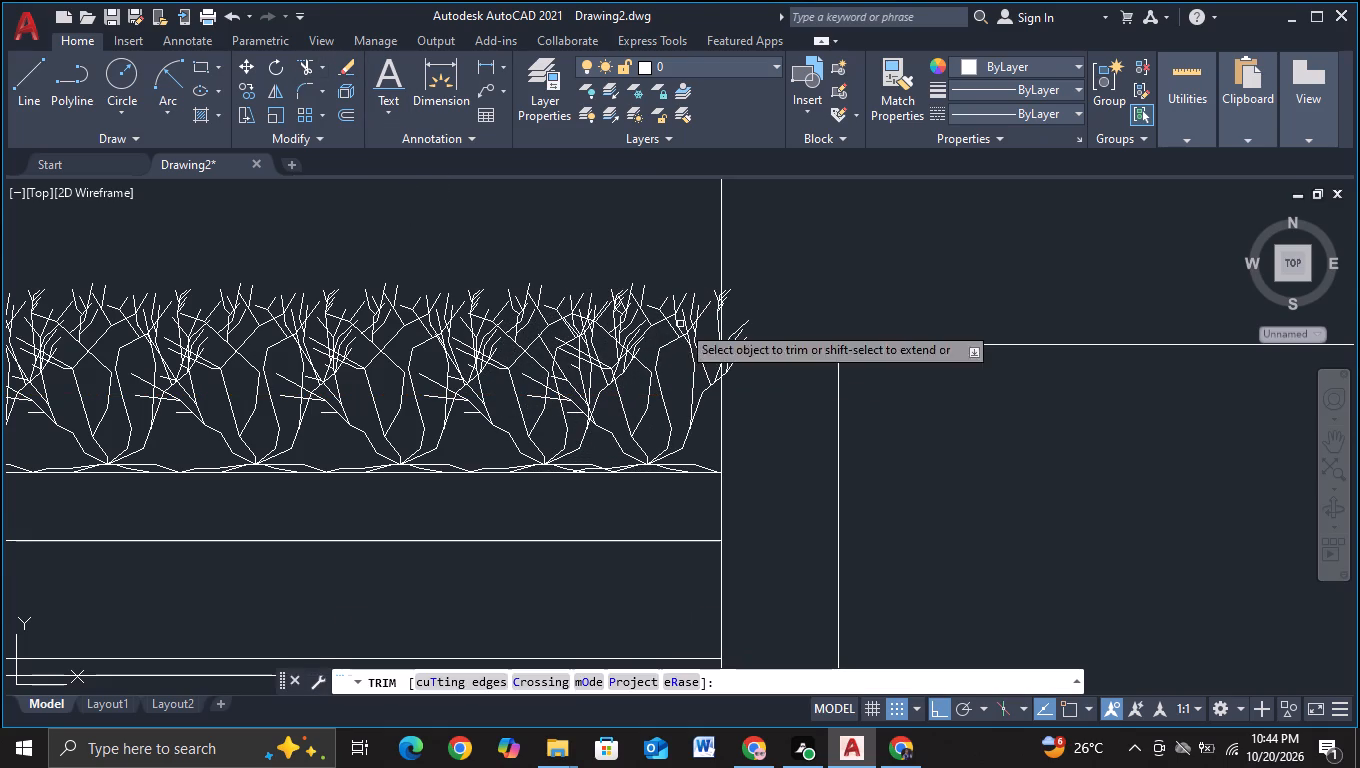
{"action": "left_click_drag", "start_coordinate": [734, 325], "coordinate": [666, 355]}
{"action": "scroll", "coordinate": [711, 395], "scroll_direction": "up", "scroll_amount": 2}
{"action": "left_click_drag", "start_coordinate": [745, 332], "coordinate": [706, 352]}
{"action": "middle_click_drag", "start_coordinate": [700, 344], "coordinate": [593, 574]}
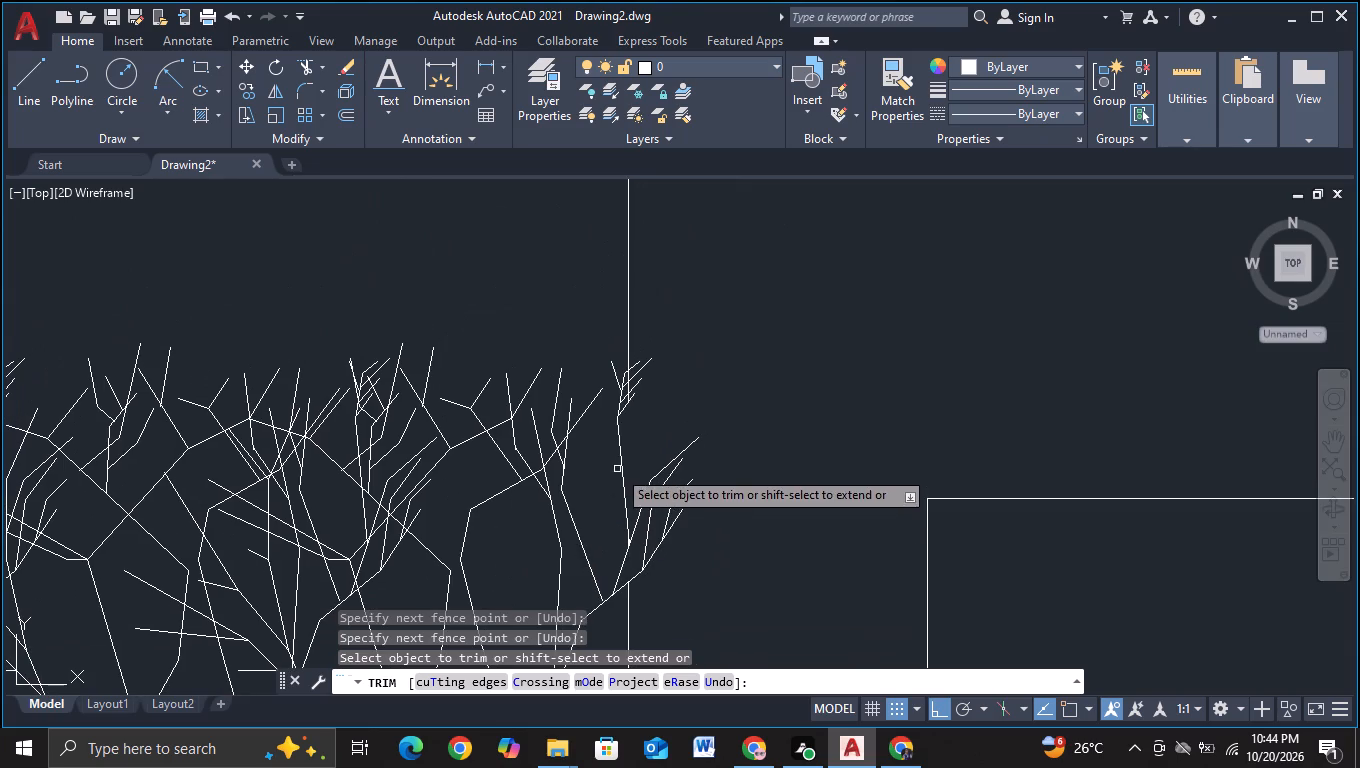
{"action": "left_click_drag", "start_coordinate": [641, 374], "coordinate": [608, 416]}
{"action": "left_click_drag", "start_coordinate": [623, 385], "coordinate": [643, 375]}
{"action": "scroll", "coordinate": [632, 381], "scroll_direction": "up", "scroll_amount": 1}
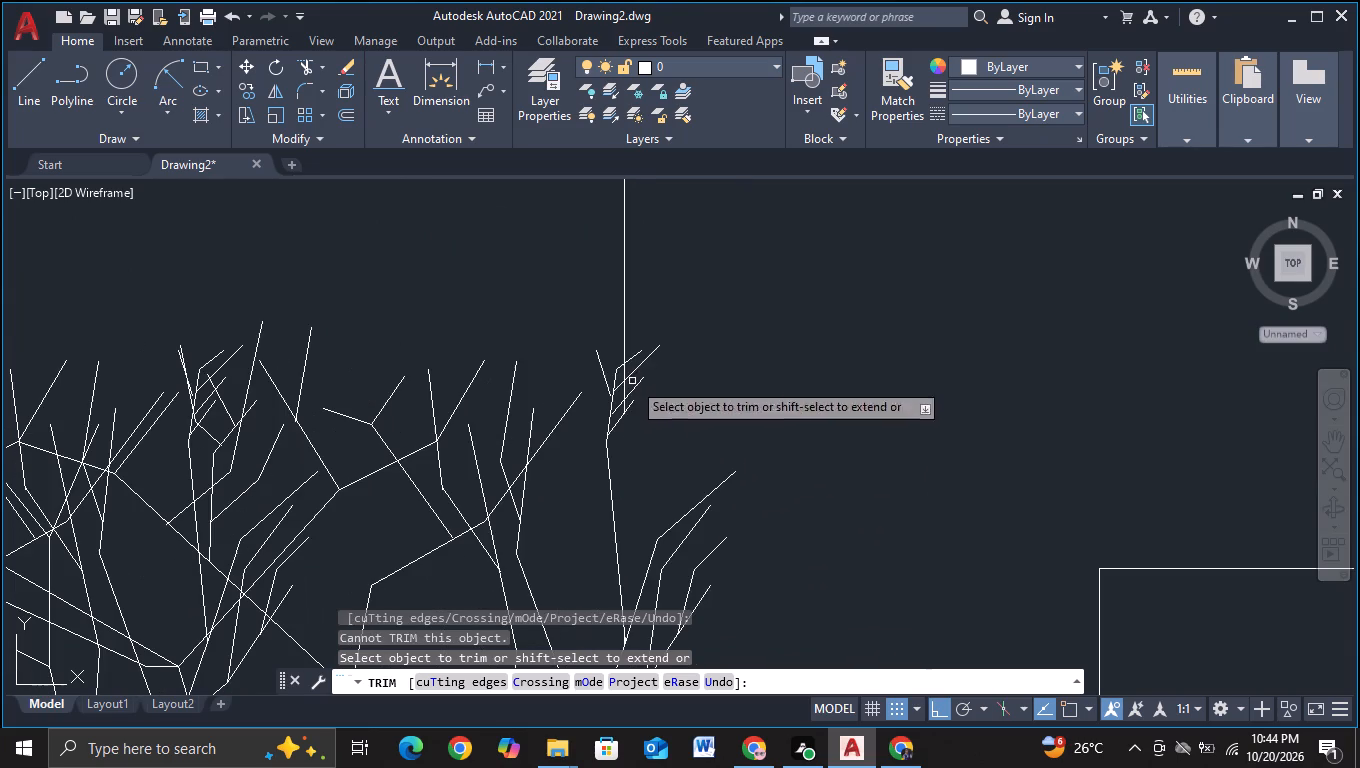
{"action": "left_click_drag", "start_coordinate": [622, 373], "coordinate": [635, 365]}
{"action": "scroll", "coordinate": [617, 399], "scroll_direction": "down", "scroll_amount": 2}
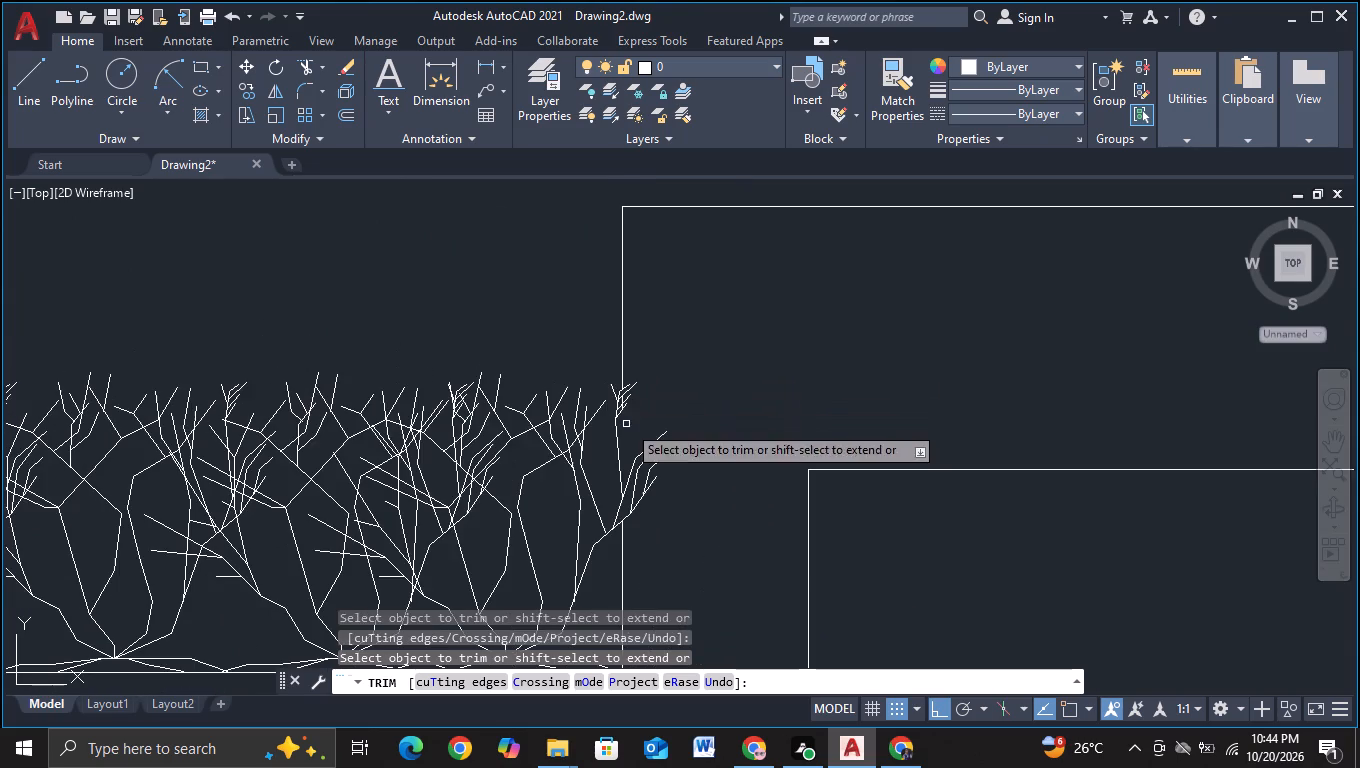
{"action": "key", "text": "Escape"}
{"action": "scroll", "coordinate": [653, 433], "scroll_direction": "down", "scroll_amount": 2}
{"action": "key", "text": "Escape"}
Copy the end shrub on the roof beyond the tall block eight times in a straight row, spaced about 50 units, back to the raised parapet's wall.
{"action": "scroll", "coordinate": [639, 436], "scroll_direction": "down", "scroll_amount": 2}
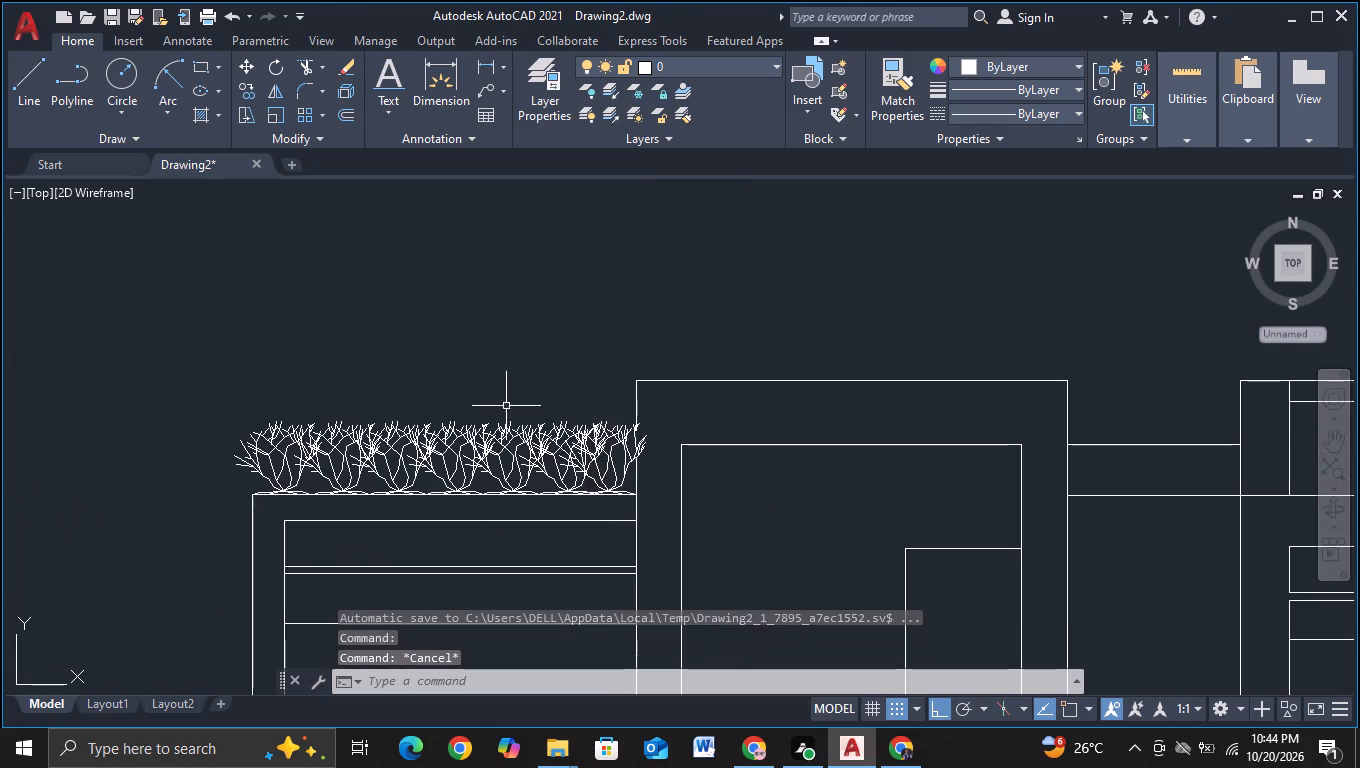
{"action": "middle_click_drag", "start_coordinate": [531, 400], "coordinate": [260, 341]}
{"action": "scroll", "coordinate": [525, 321], "scroll_direction": "down", "scroll_amount": 1}
{"action": "middle_click_drag", "start_coordinate": [731, 336], "coordinate": [666, 364]}
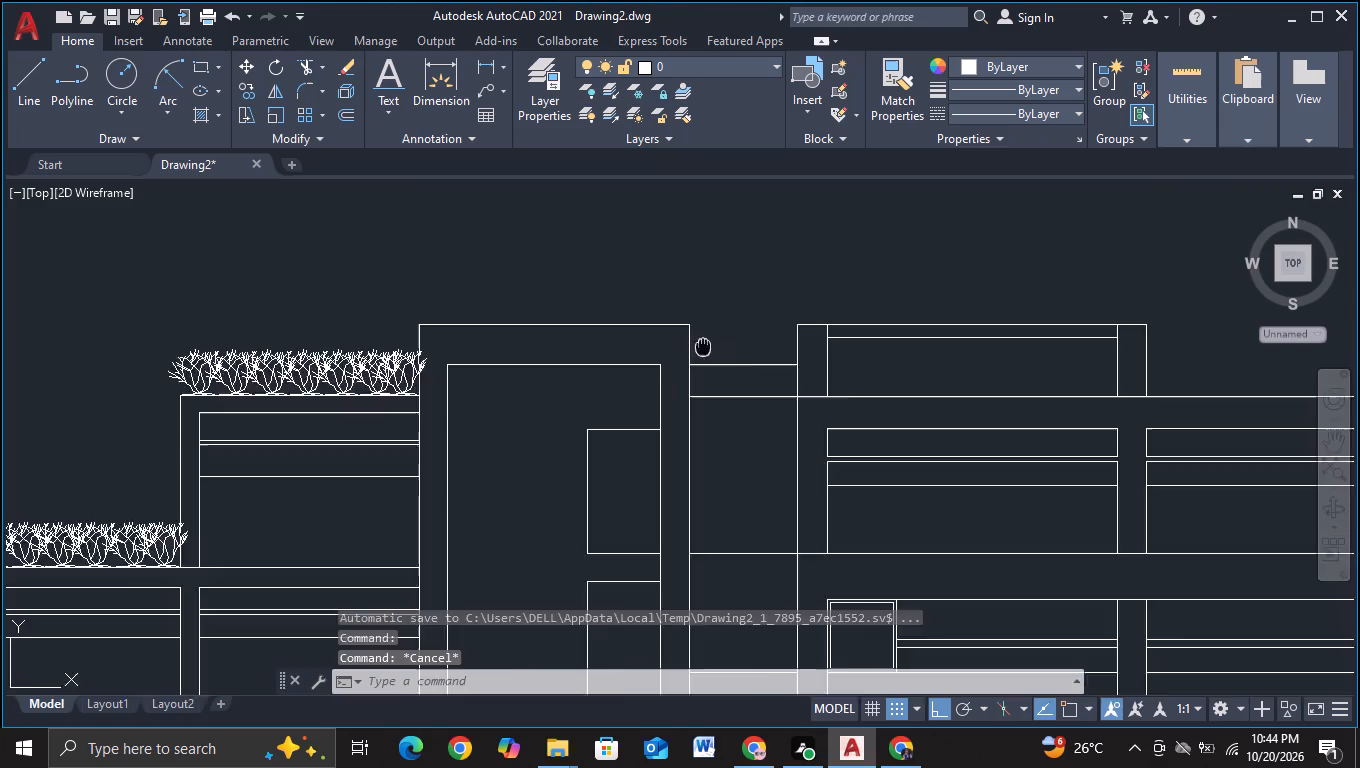
{"action": "middle_click_drag", "start_coordinate": [666, 364], "coordinate": [383, 468]}
{"action": "middle_click_drag", "start_coordinate": [868, 421], "coordinate": [205, 332]}
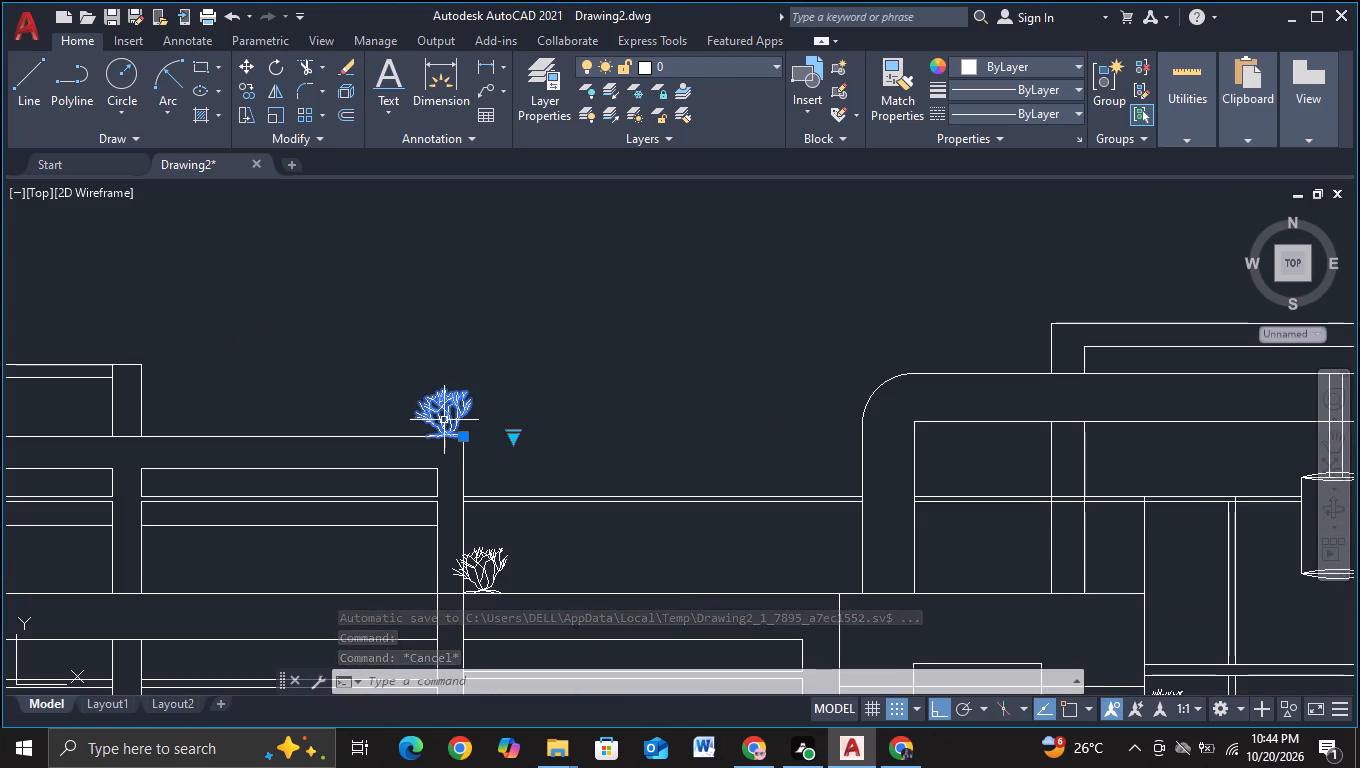
{"action": "left_click", "coordinate": [444, 420]}
{"action": "key", "text": "c"}
{"action": "left_click", "coordinate": [530, 480]}
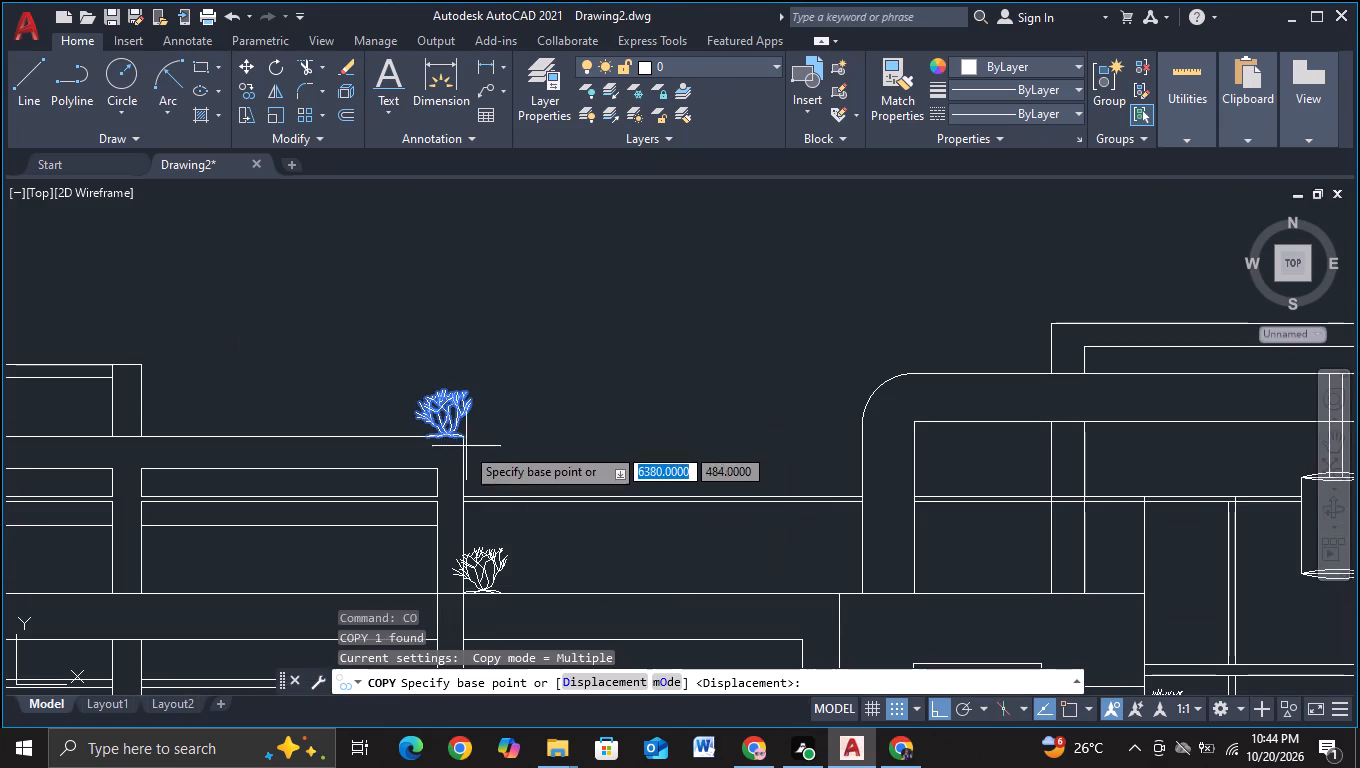
{"action": "left_click", "coordinate": [457, 415]}
{"action": "scroll", "coordinate": [402, 421], "scroll_direction": "up", "scroll_amount": 2}
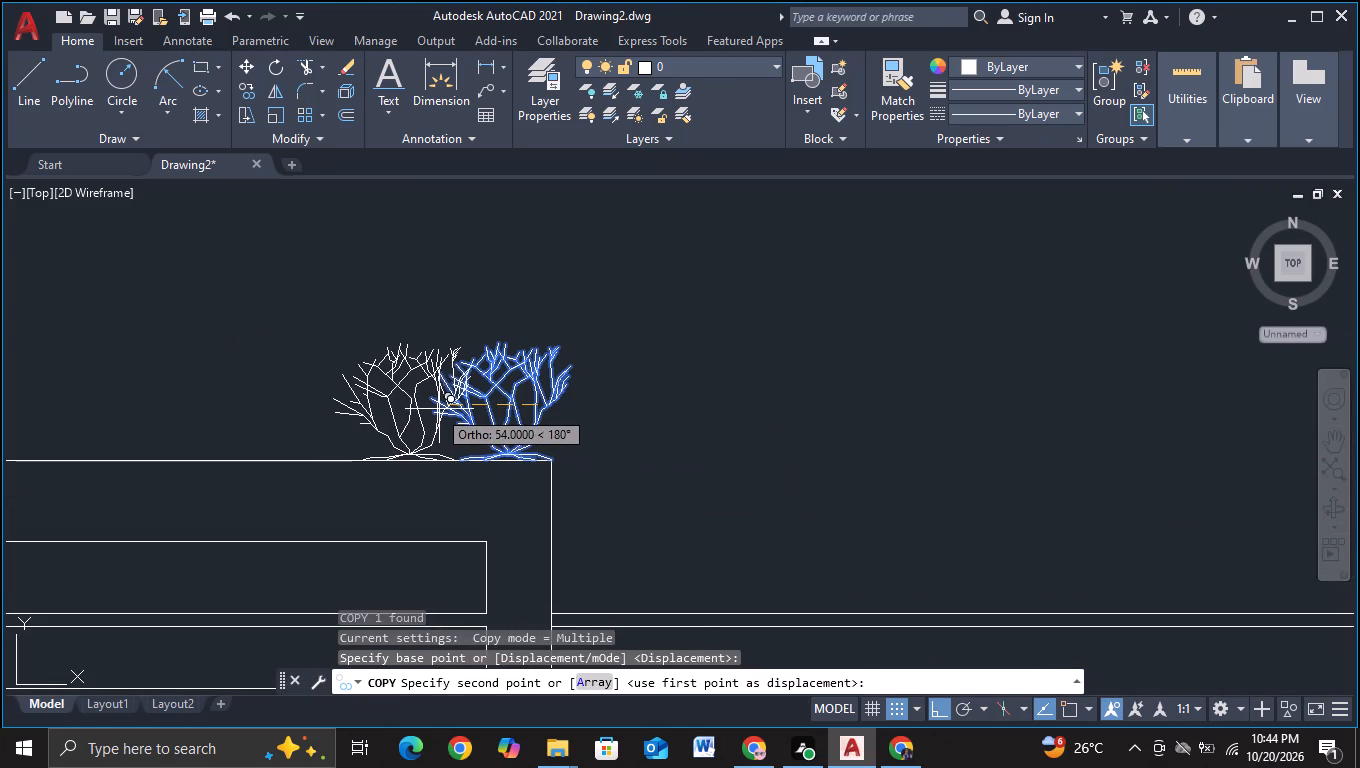
{"action": "left_click", "coordinate": [439, 409]}
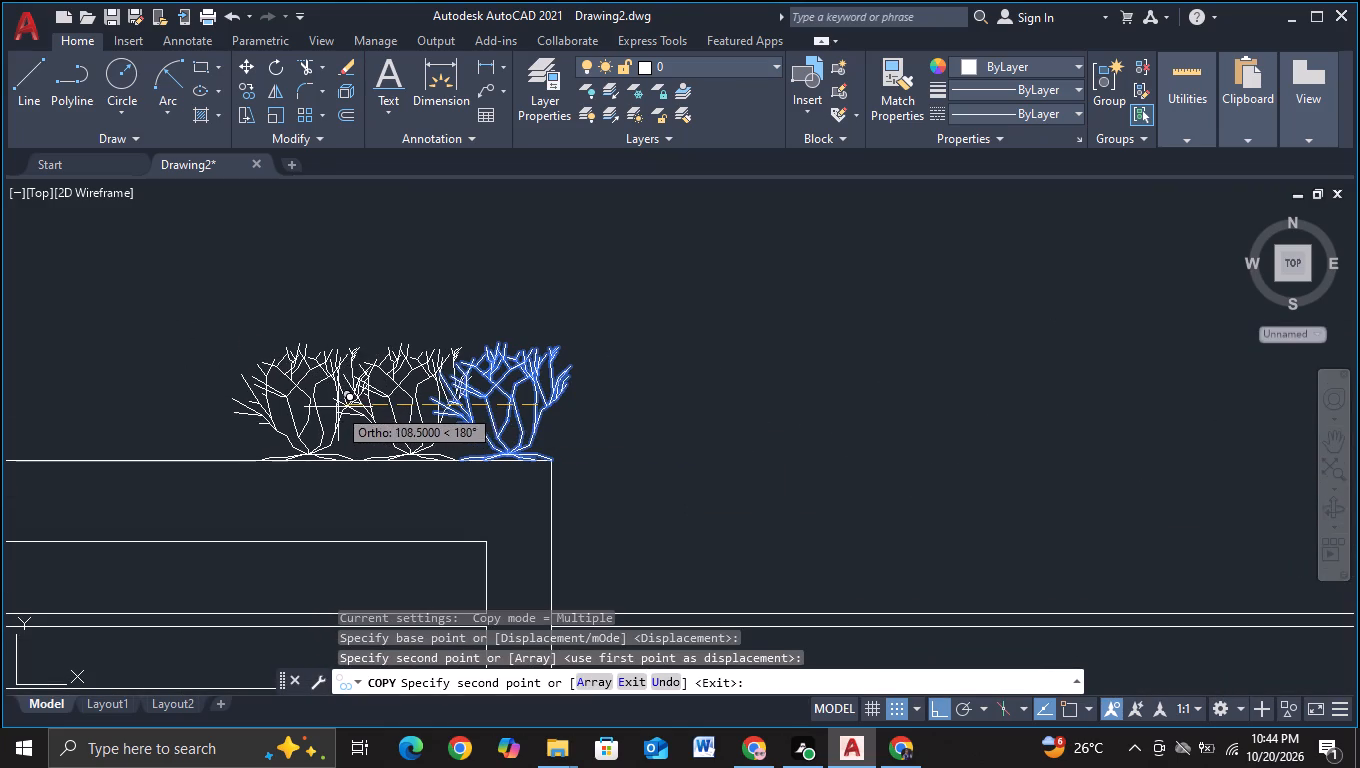
{"action": "left_click", "coordinate": [346, 405]}
{"action": "left_click", "coordinate": [251, 399]}
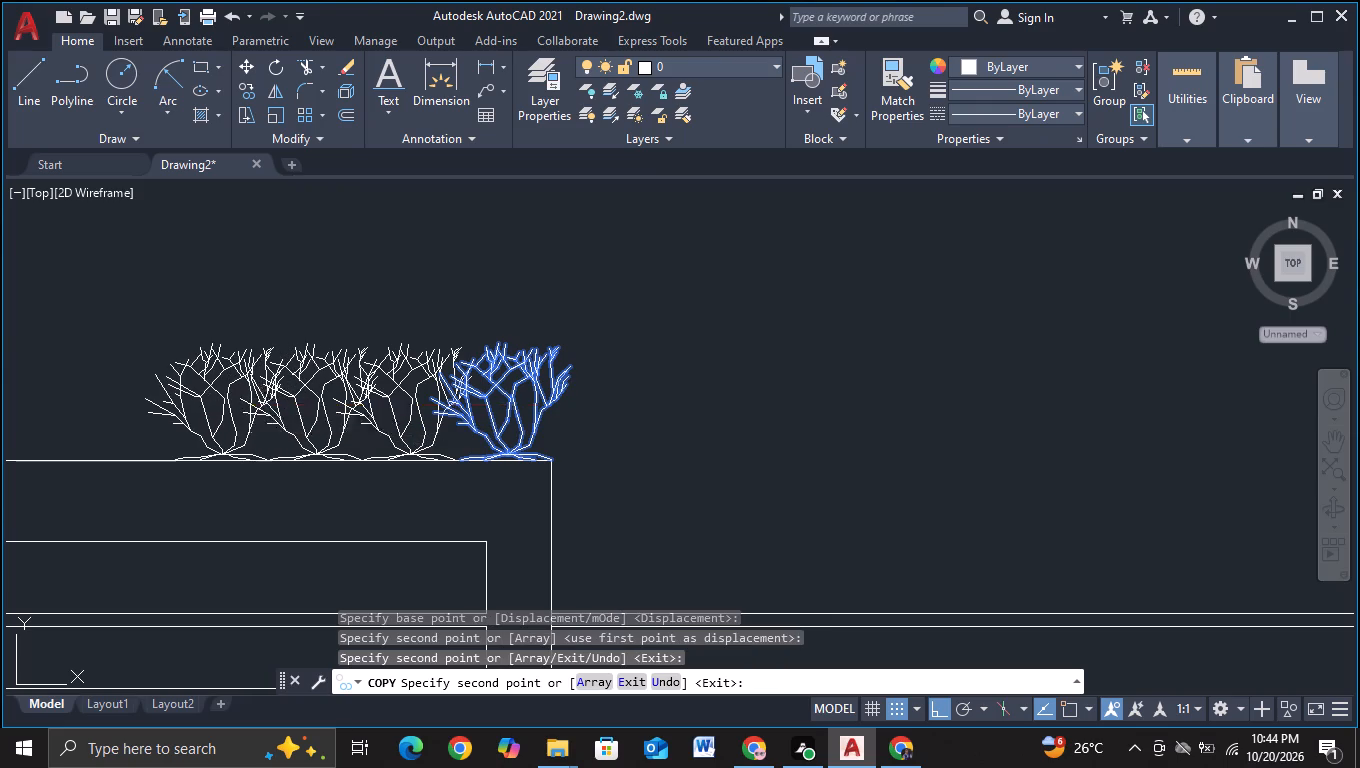
{"action": "middle_click_drag", "start_coordinate": [251, 399], "coordinate": [635, 367]}
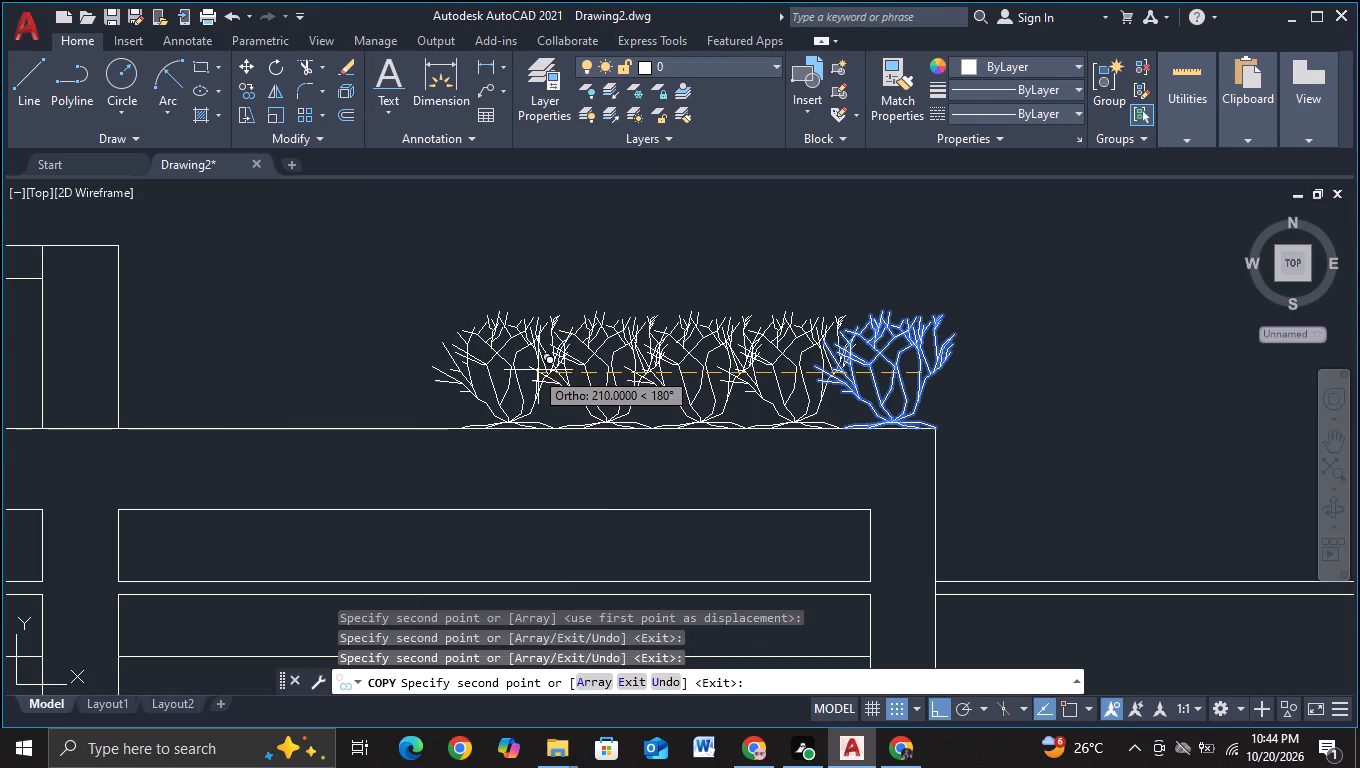
{"action": "left_click", "coordinate": [543, 370]}
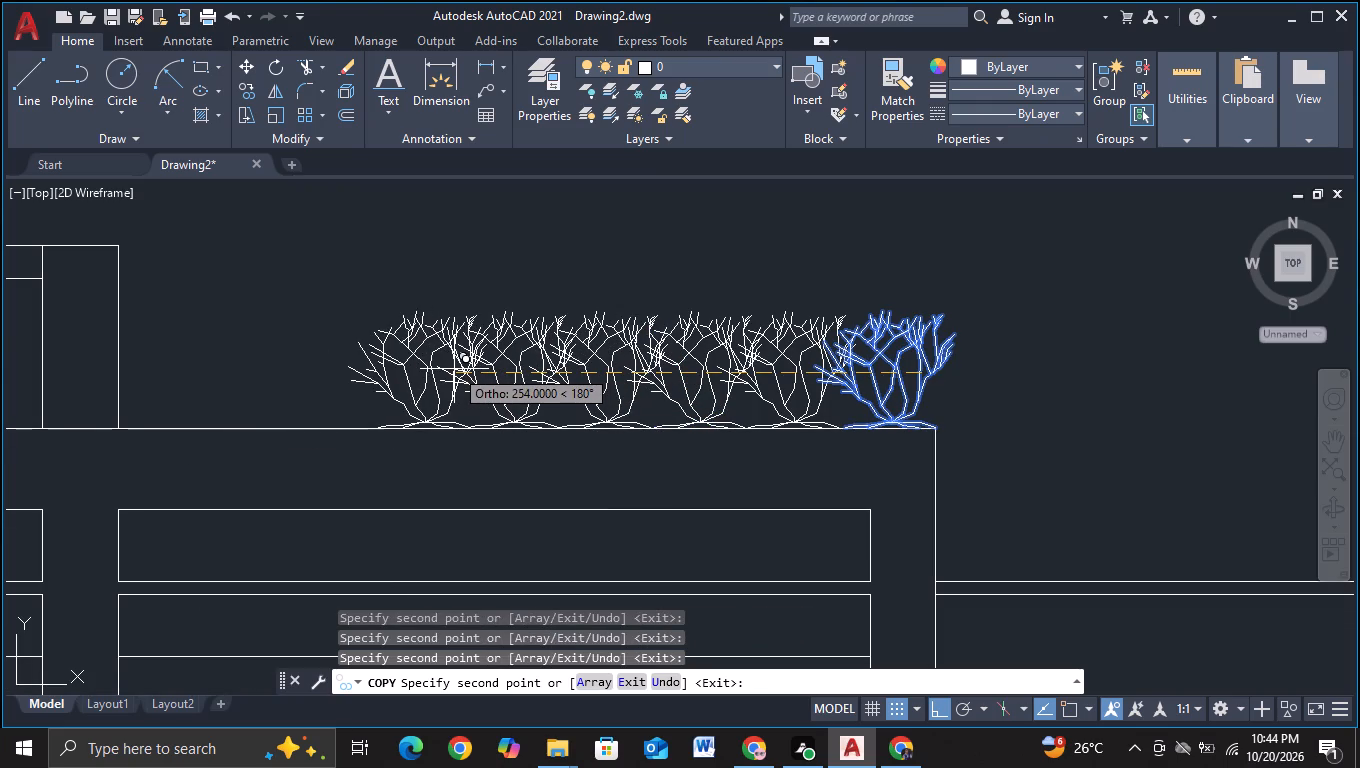
{"action": "left_click", "coordinate": [445, 368]}
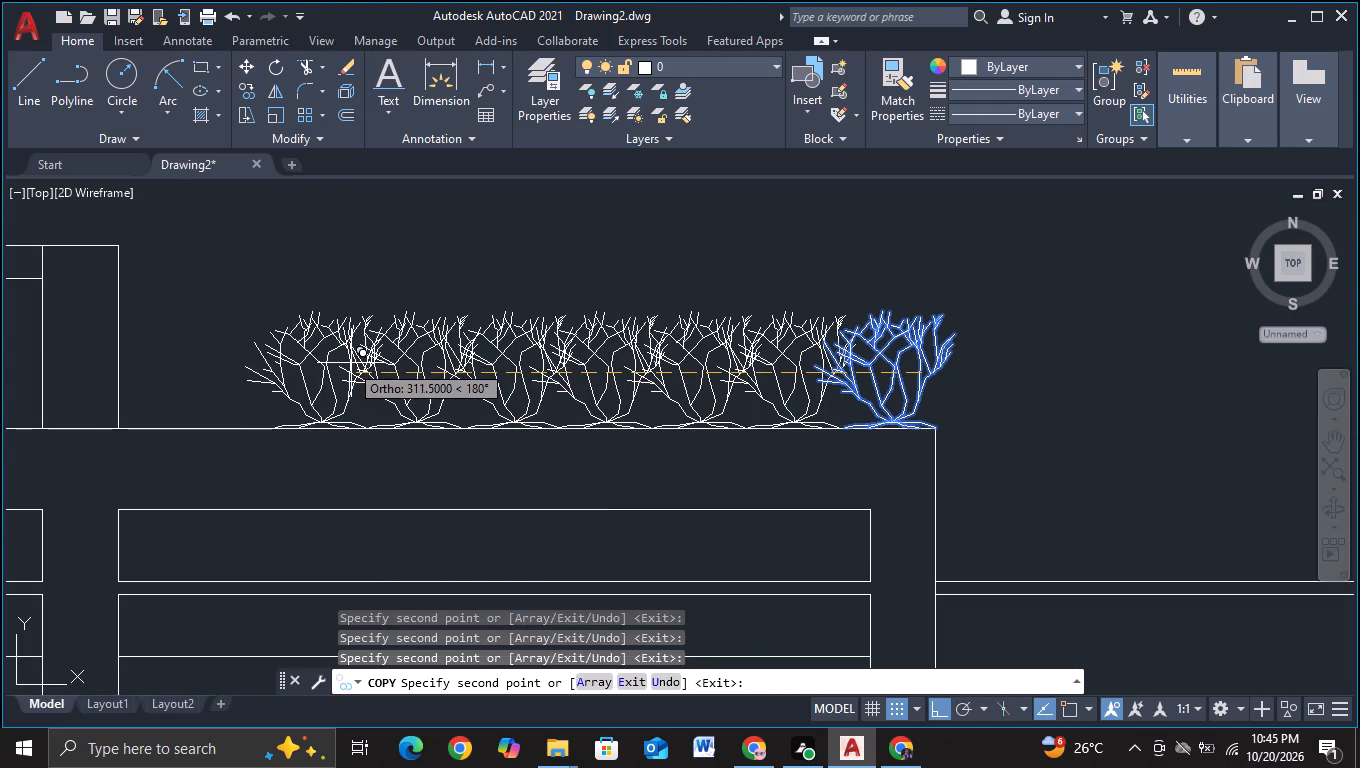
{"action": "left_click", "coordinate": [350, 363]}
{"action": "left_click", "coordinate": [267, 352]}
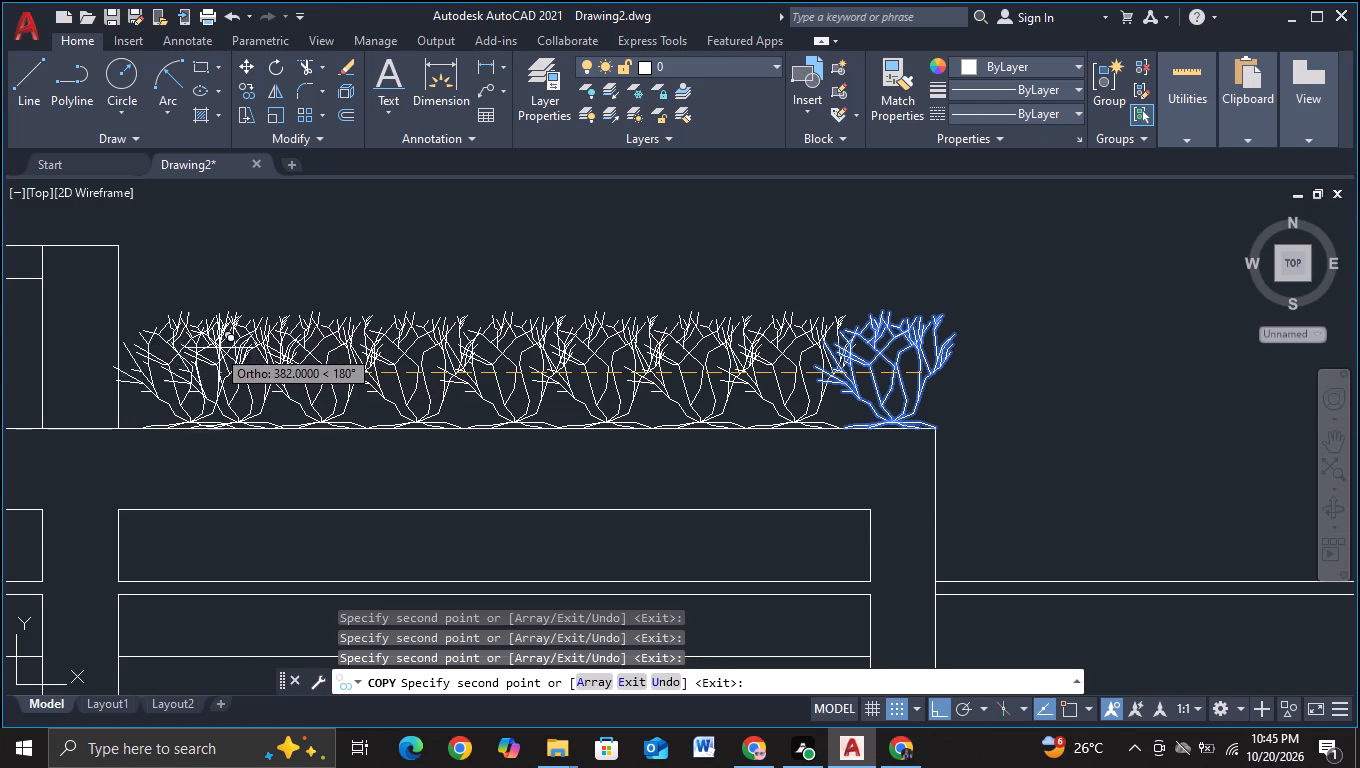
{"action": "left_click", "coordinate": [194, 344]}
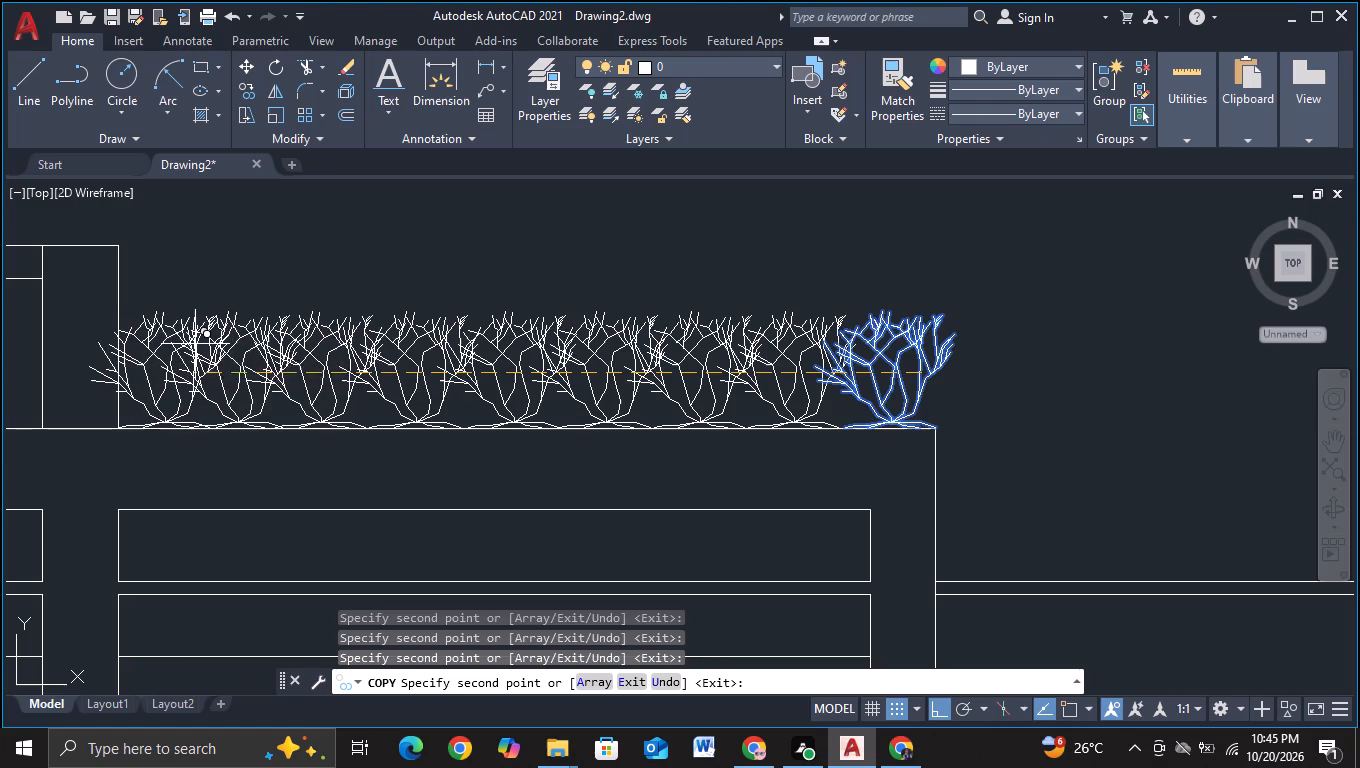
{"action": "key", "text": "Escape"}
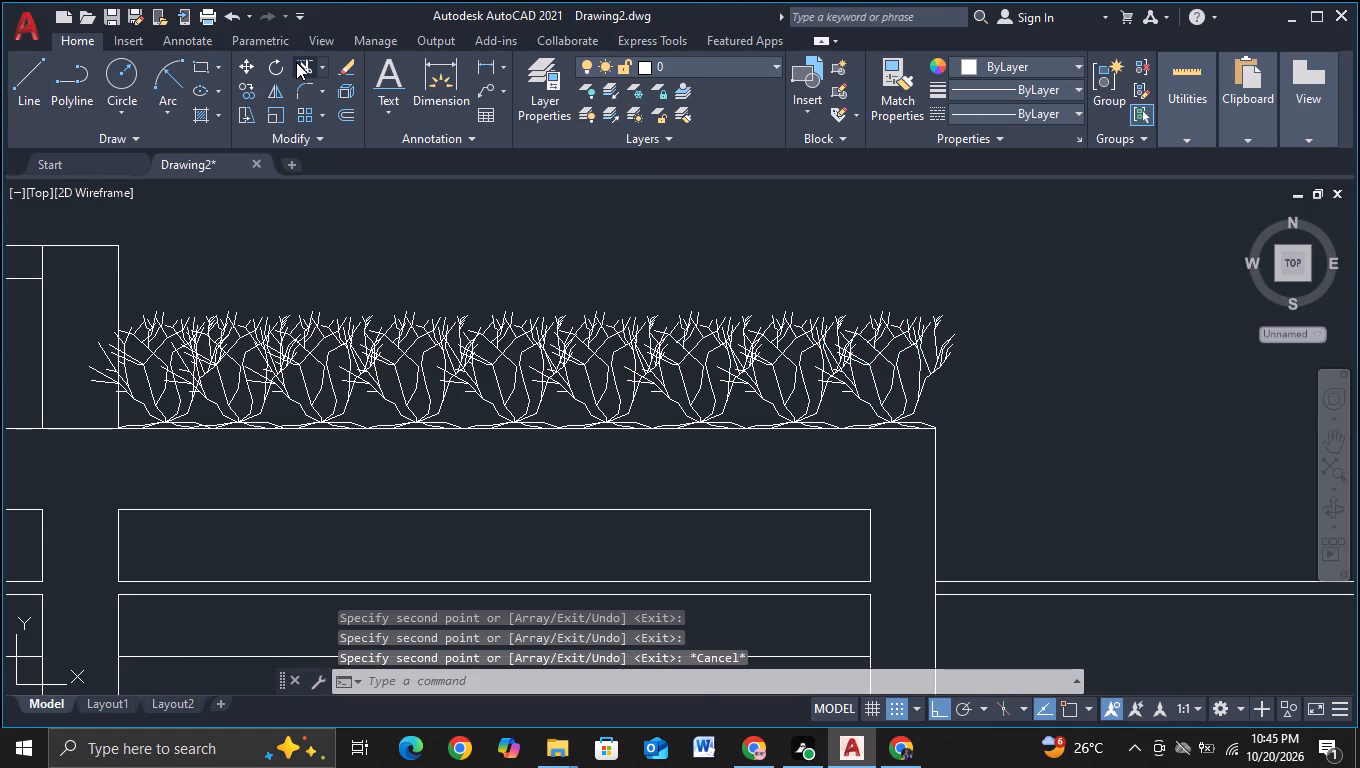
Trim the overlaps between the row's last shrub and the raised parapet's wall line.
{"action": "left_click", "coordinate": [296, 62]}
{"action": "scroll", "coordinate": [141, 347], "scroll_direction": "up", "scroll_amount": 1}
{"action": "middle_click_drag", "start_coordinate": [99, 392], "coordinate": [286, 336]}
{"action": "scroll", "coordinate": [278, 344], "scroll_direction": "up", "scroll_amount": 3}
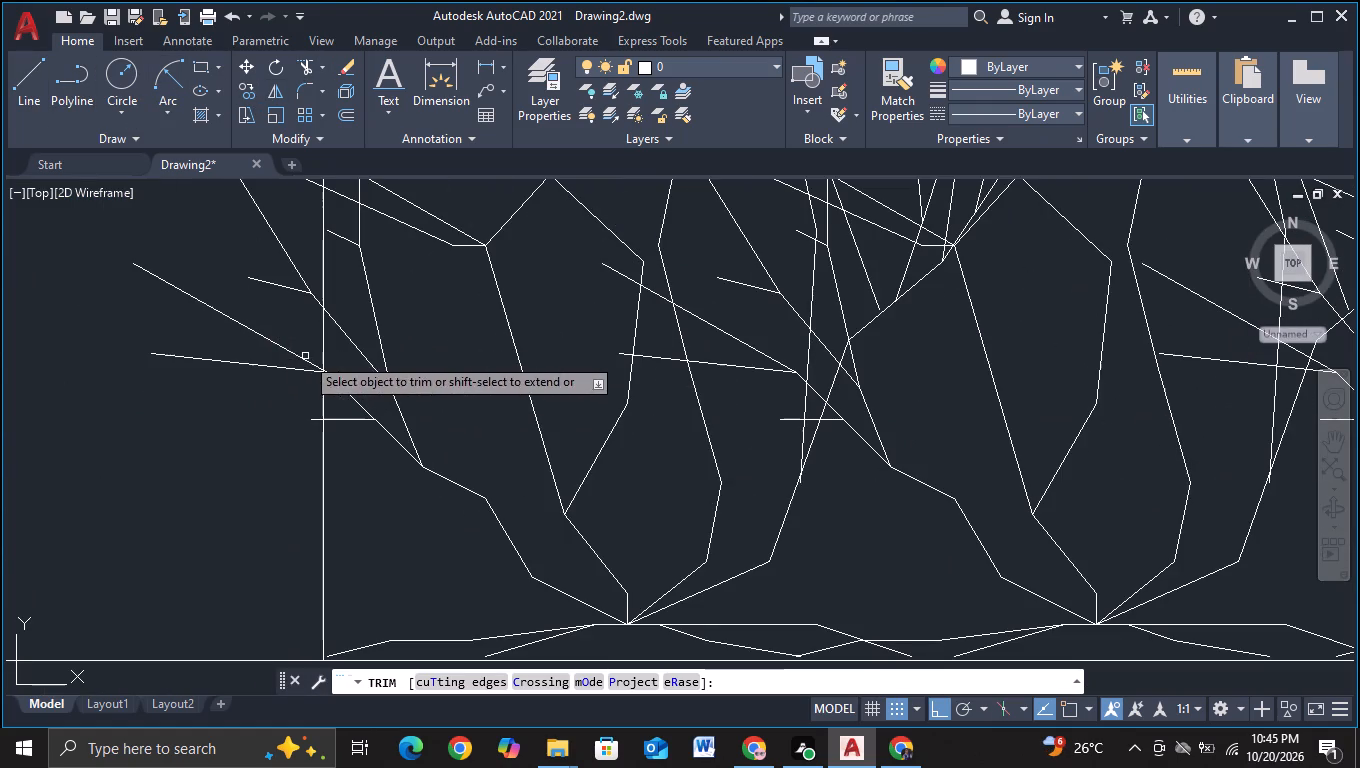
{"action": "left_click_drag", "start_coordinate": [301, 346], "coordinate": [385, 360]}
{"action": "left_click_drag", "start_coordinate": [310, 267], "coordinate": [384, 280]}
{"action": "middle_click_drag", "start_coordinate": [401, 328], "coordinate": [374, 538]}
{"action": "left_click_drag", "start_coordinate": [280, 318], "coordinate": [376, 311]}
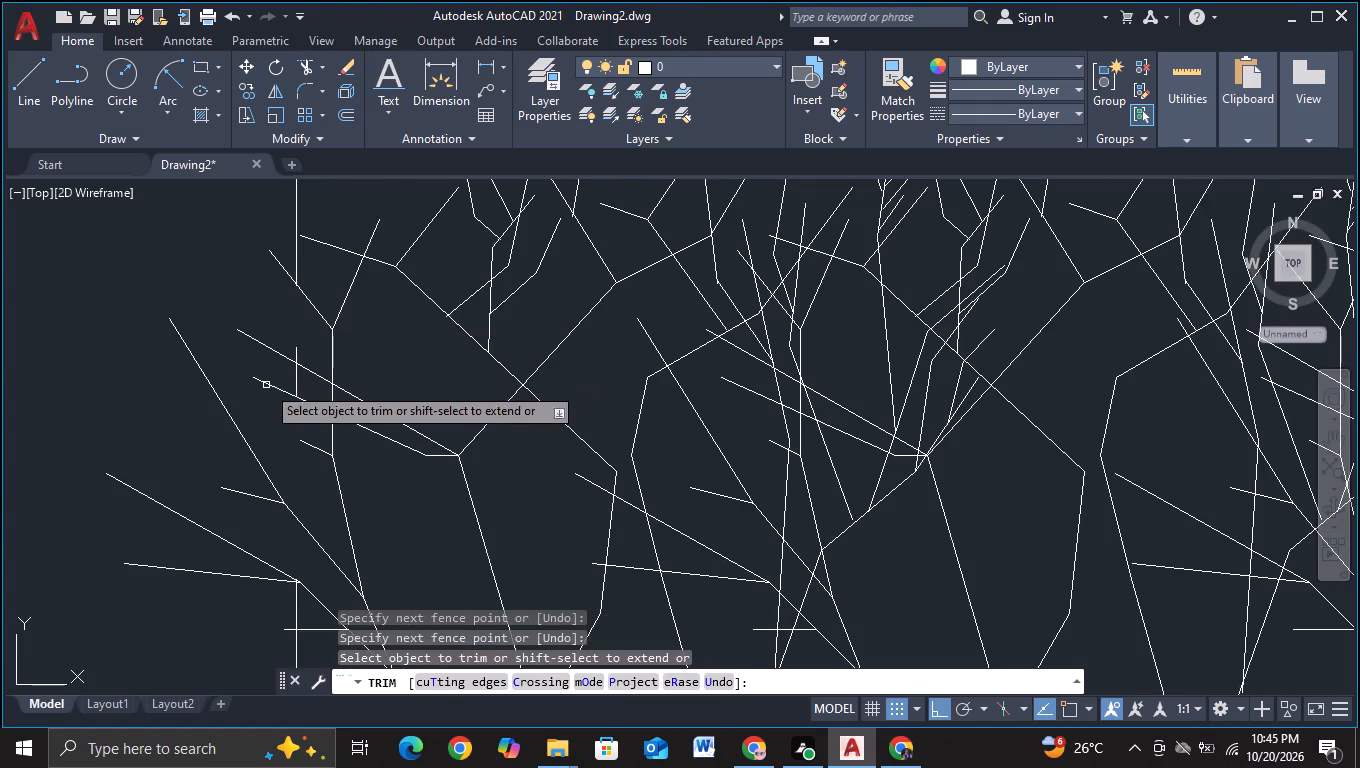
{"action": "left_click_drag", "start_coordinate": [266, 386], "coordinate": [348, 366]}
{"action": "left_click", "coordinate": [293, 382]}
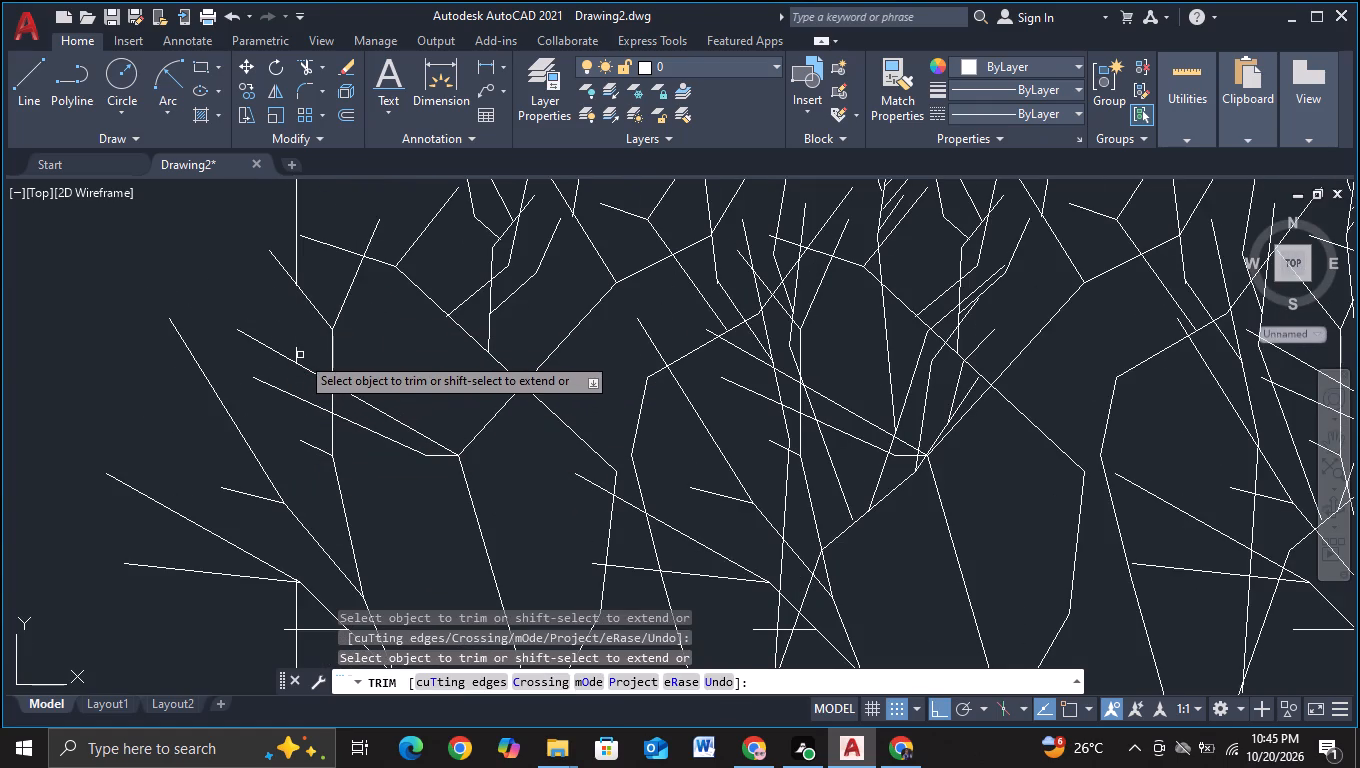
{"action": "left_click", "coordinate": [298, 355]}
{"action": "middle_click_drag", "start_coordinate": [299, 320], "coordinate": [303, 387]}
{"action": "key", "text": "Escape"}
Trim the wall line where it overlaps the corner shrub on the lower roof between the raised block and the arched frame.
{"action": "scroll", "coordinate": [360, 394], "scroll_direction": "down", "scroll_amount": 3}
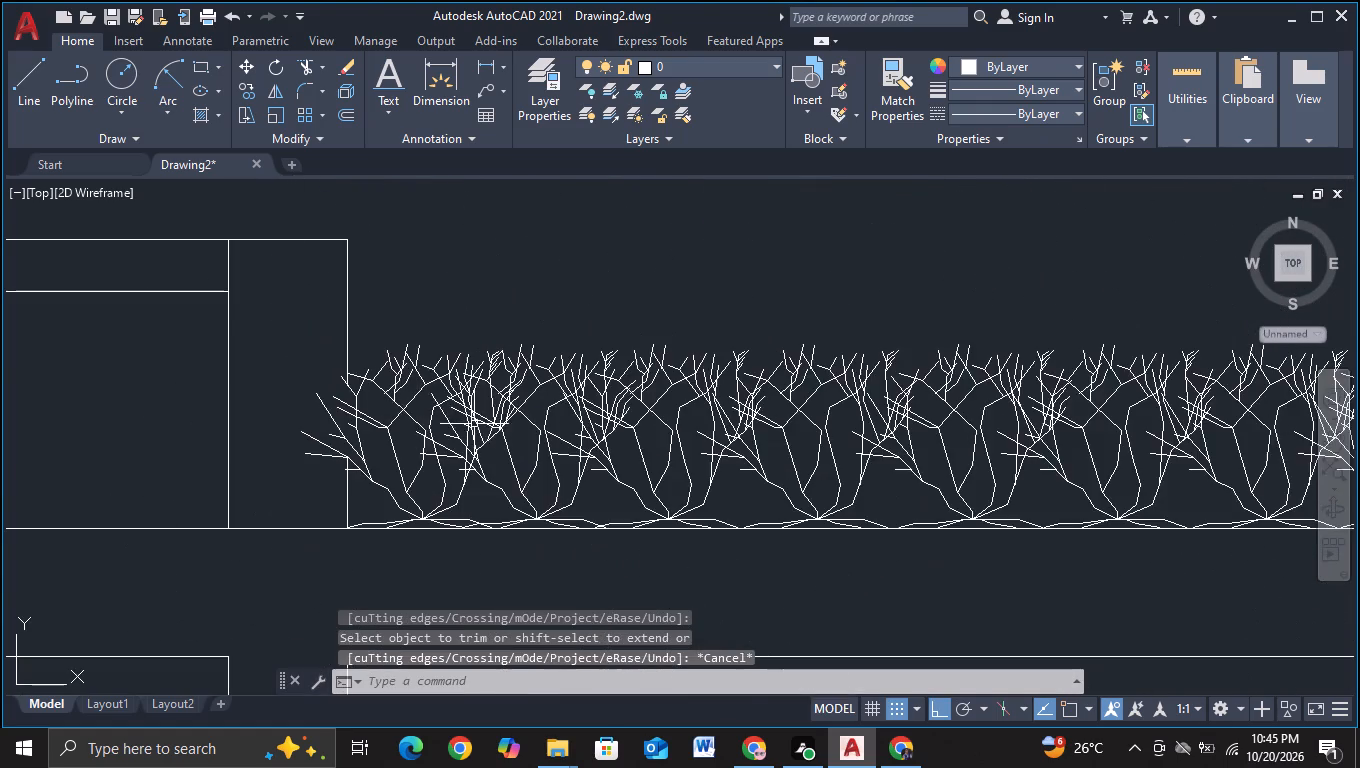
{"action": "scroll", "coordinate": [498, 427], "scroll_direction": "down", "scroll_amount": 3}
{"action": "scroll", "coordinate": [584, 442], "scroll_direction": "up", "scroll_amount": 2}
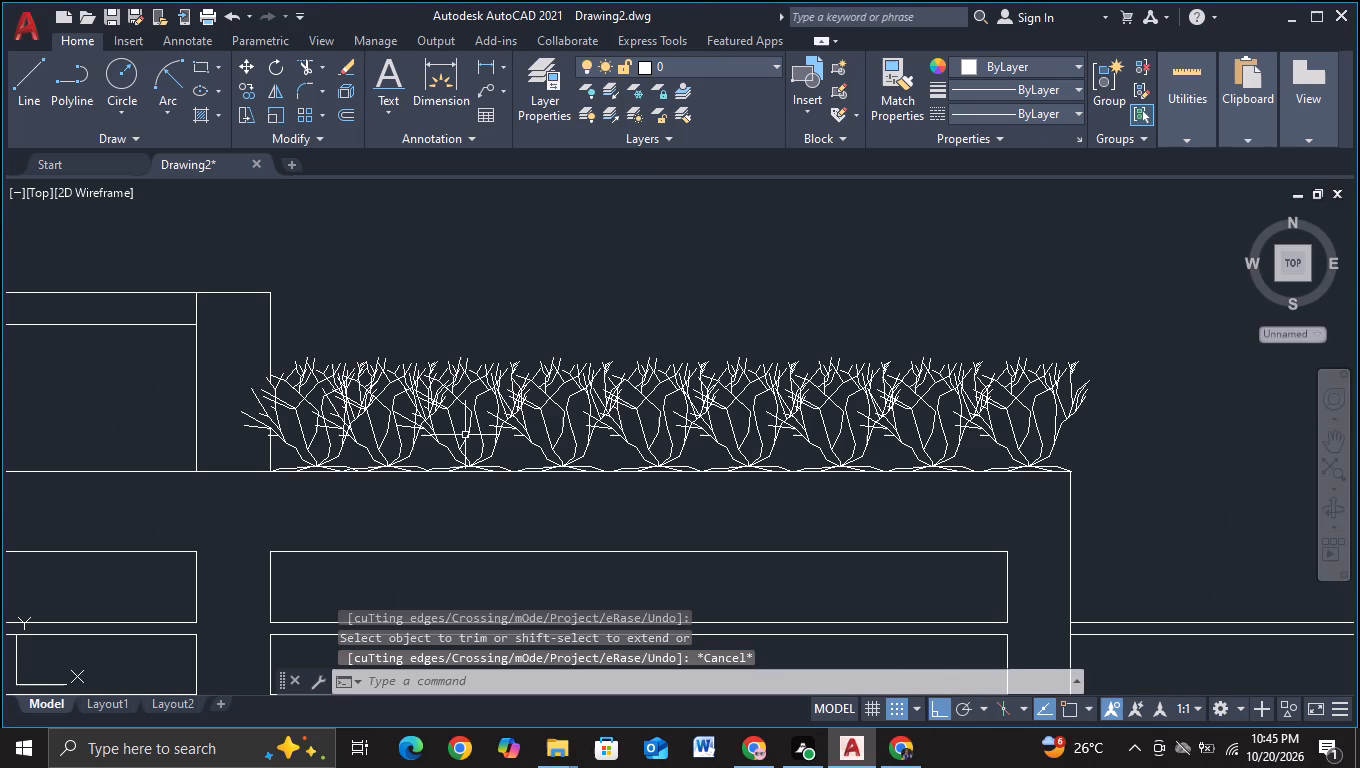
{"action": "middle_click_drag", "start_coordinate": [850, 408], "coordinate": [0, 335]}
{"action": "scroll", "coordinate": [262, 320], "scroll_direction": "down", "scroll_amount": 2}
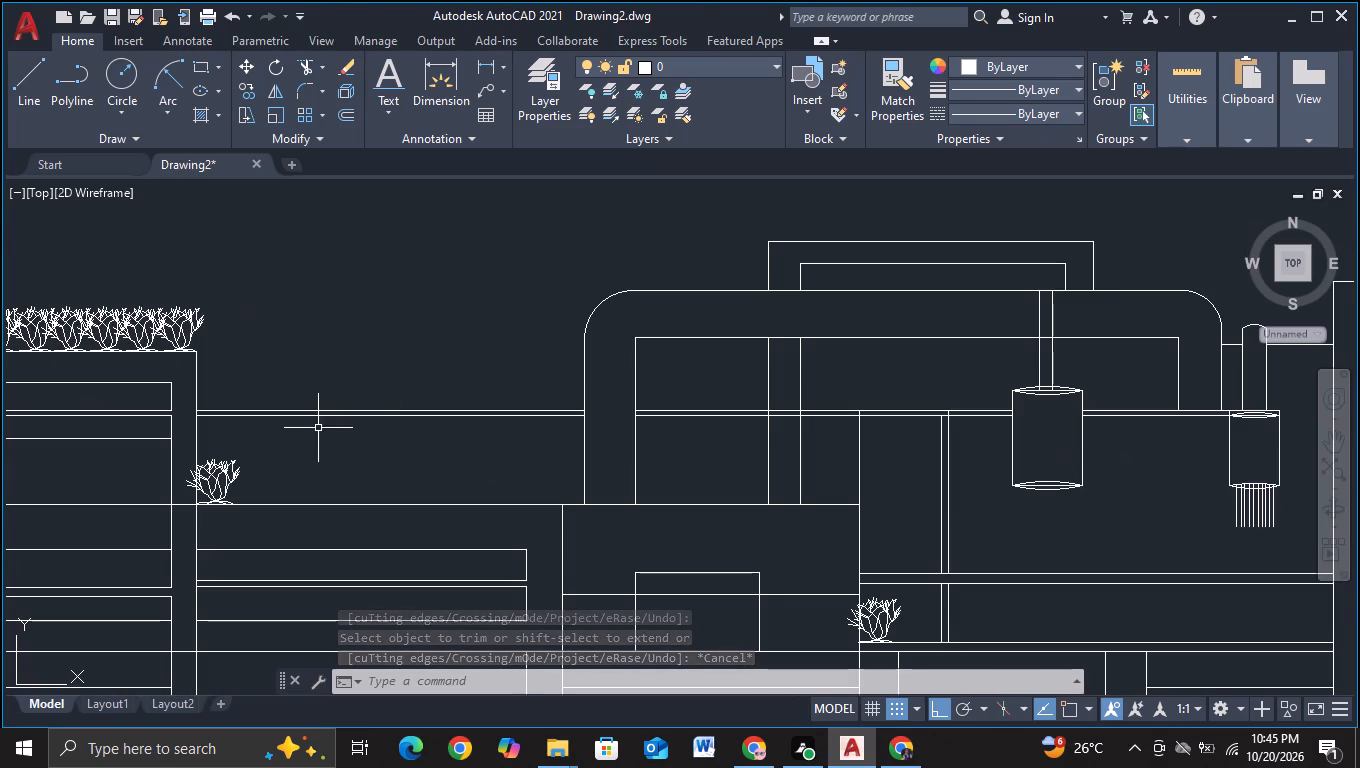
{"action": "middle_click_drag", "start_coordinate": [308, 472], "coordinate": [357, 330]}
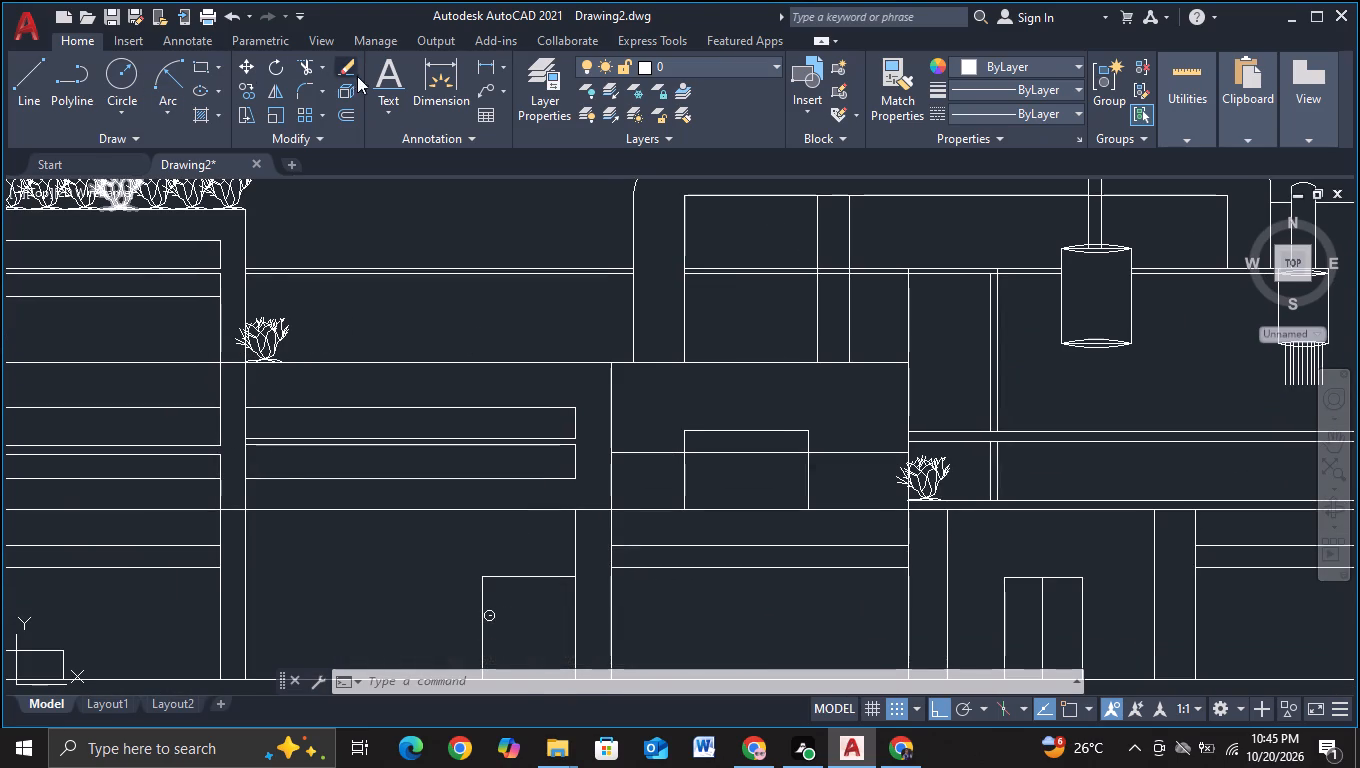
{"action": "left_click", "coordinate": [300, 63]}
{"action": "scroll", "coordinate": [234, 347], "scroll_direction": "up", "scroll_amount": 4}
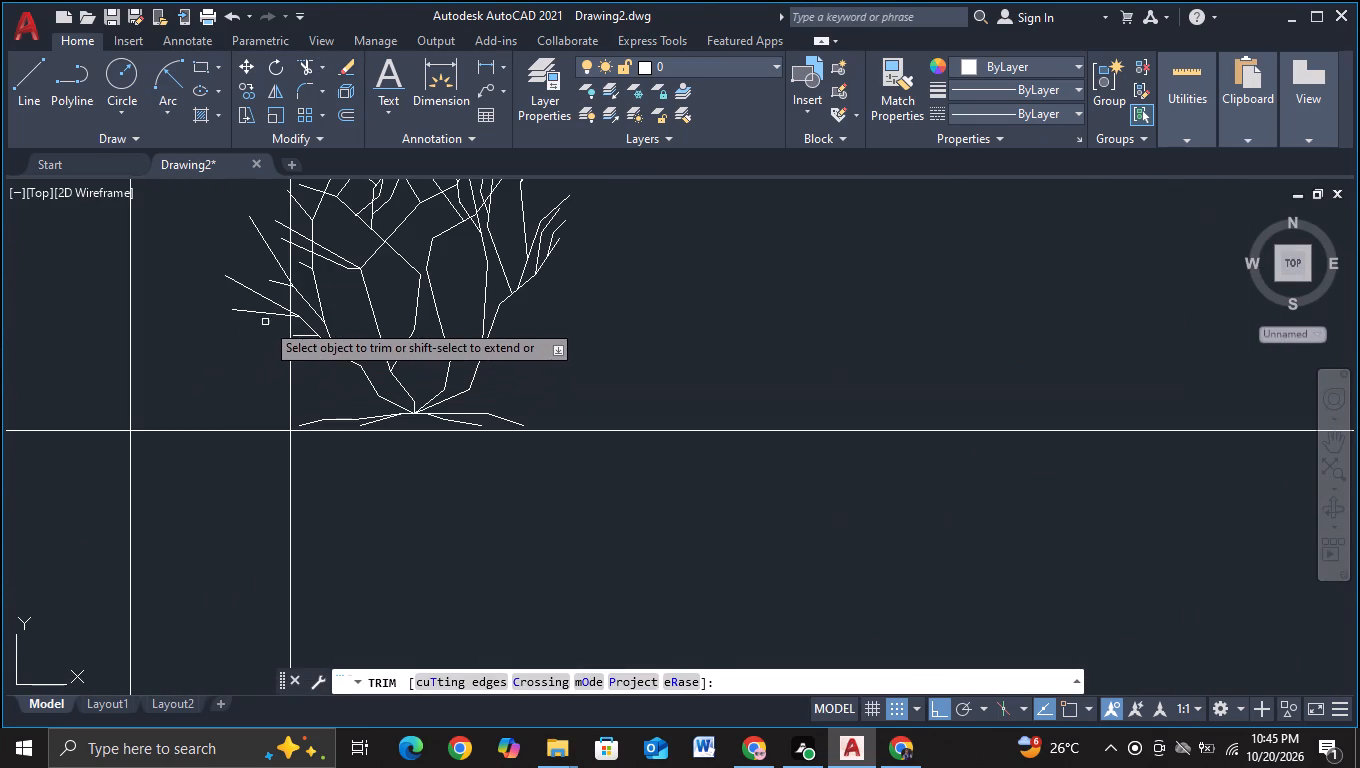
{"action": "left_click_drag", "start_coordinate": [272, 322], "coordinate": [320, 290]}
{"action": "left_click_drag", "start_coordinate": [311, 248], "coordinate": [193, 293]}
{"action": "middle_click_drag", "start_coordinate": [271, 270], "coordinate": [293, 394]}
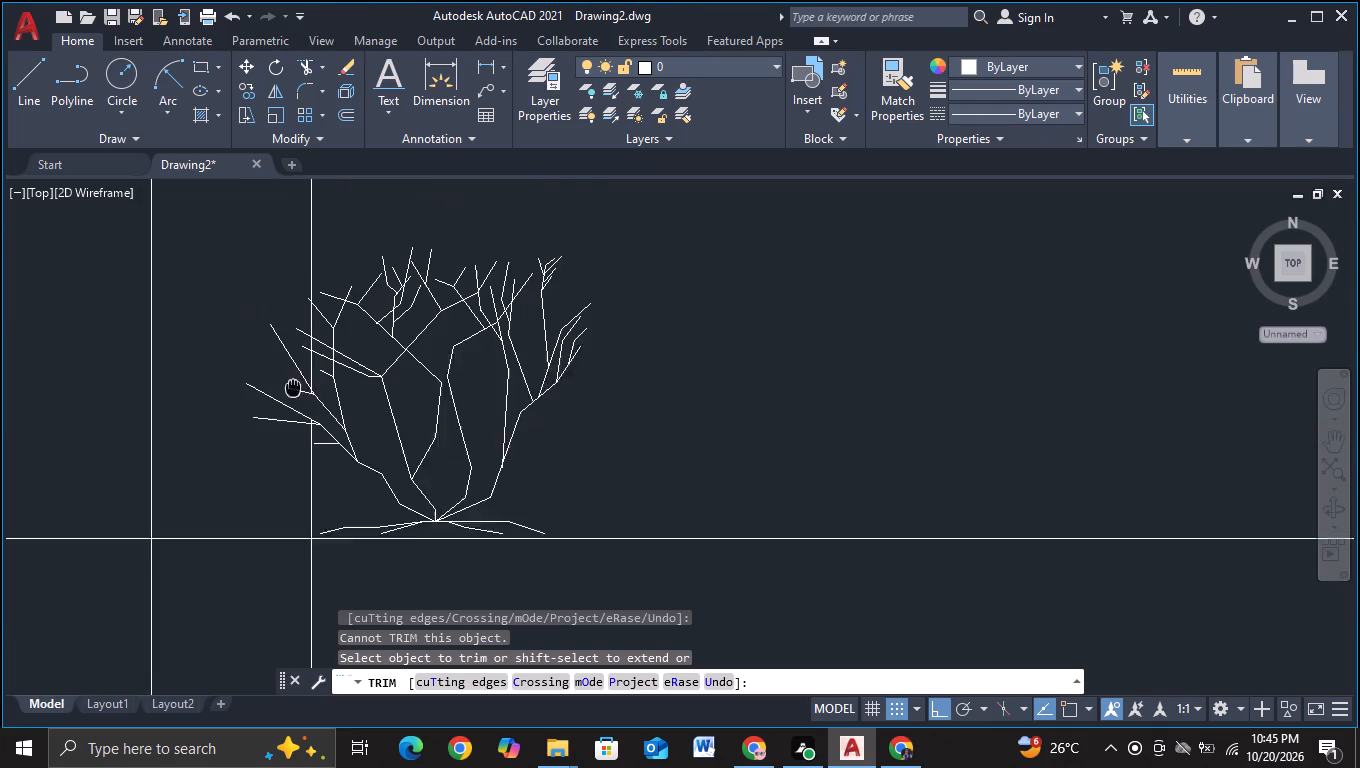
{"action": "middle_click_drag", "start_coordinate": [293, 394], "coordinate": [293, 397]}
{"action": "left_click_drag", "start_coordinate": [277, 384], "coordinate": [349, 368]}
{"action": "left_click_drag", "start_coordinate": [278, 347], "coordinate": [347, 338]}
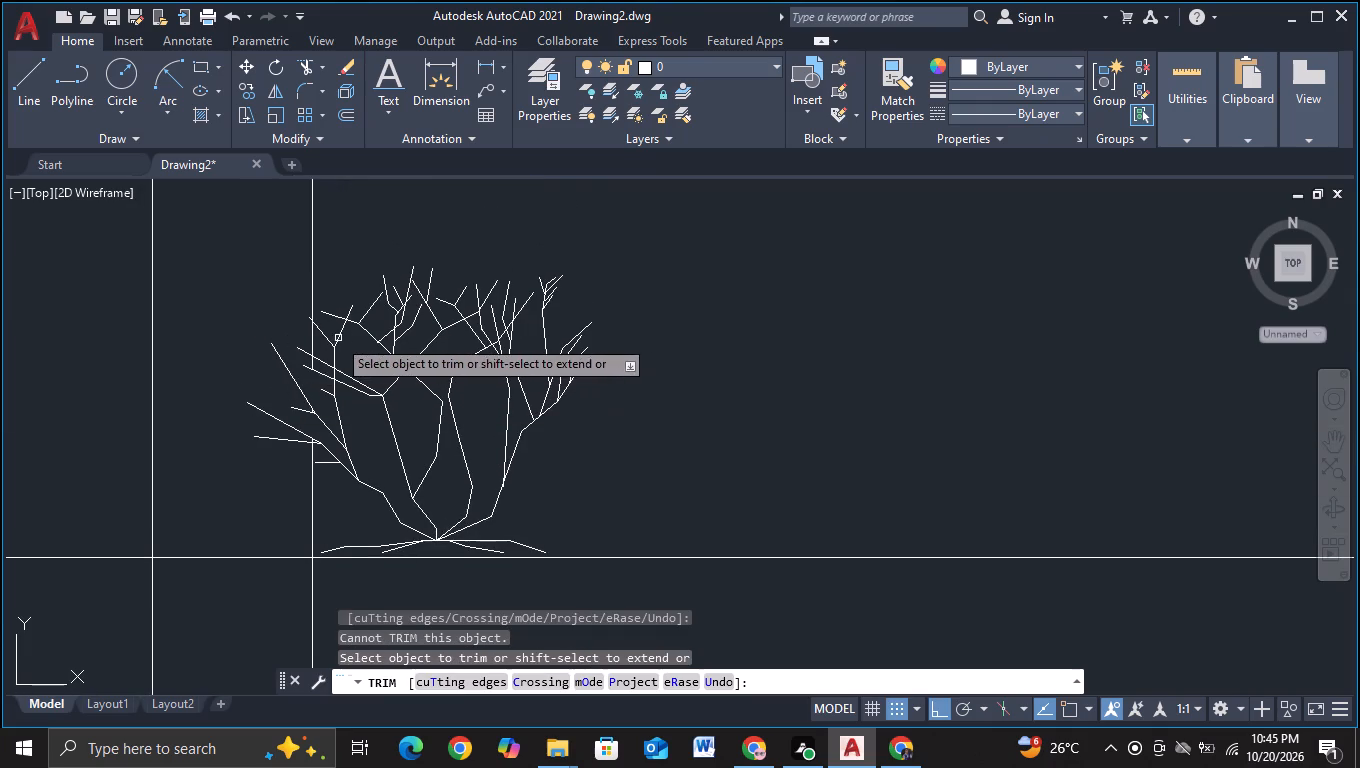
{"action": "left_click_drag", "start_coordinate": [287, 347], "coordinate": [349, 336]}
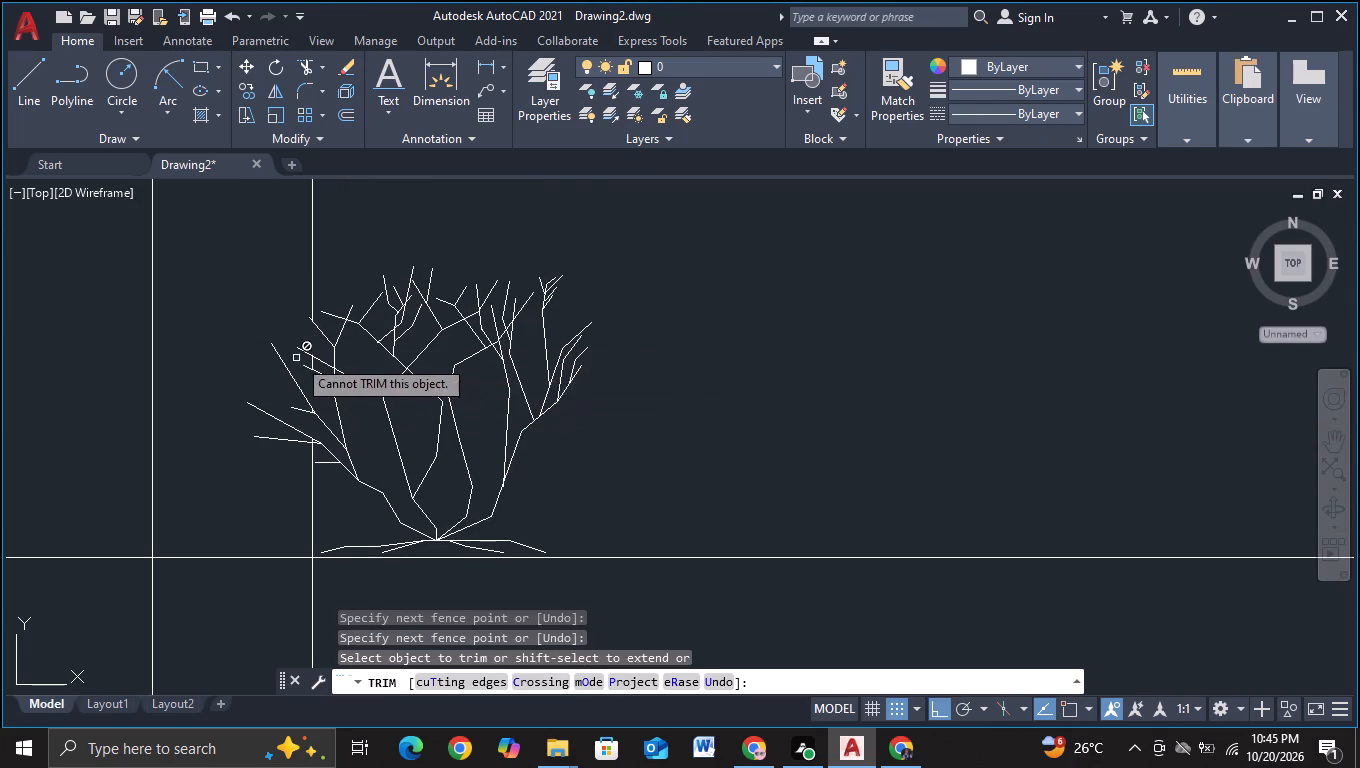
{"action": "left_click", "coordinate": [313, 363]}
{"action": "key", "text": "Escape"}
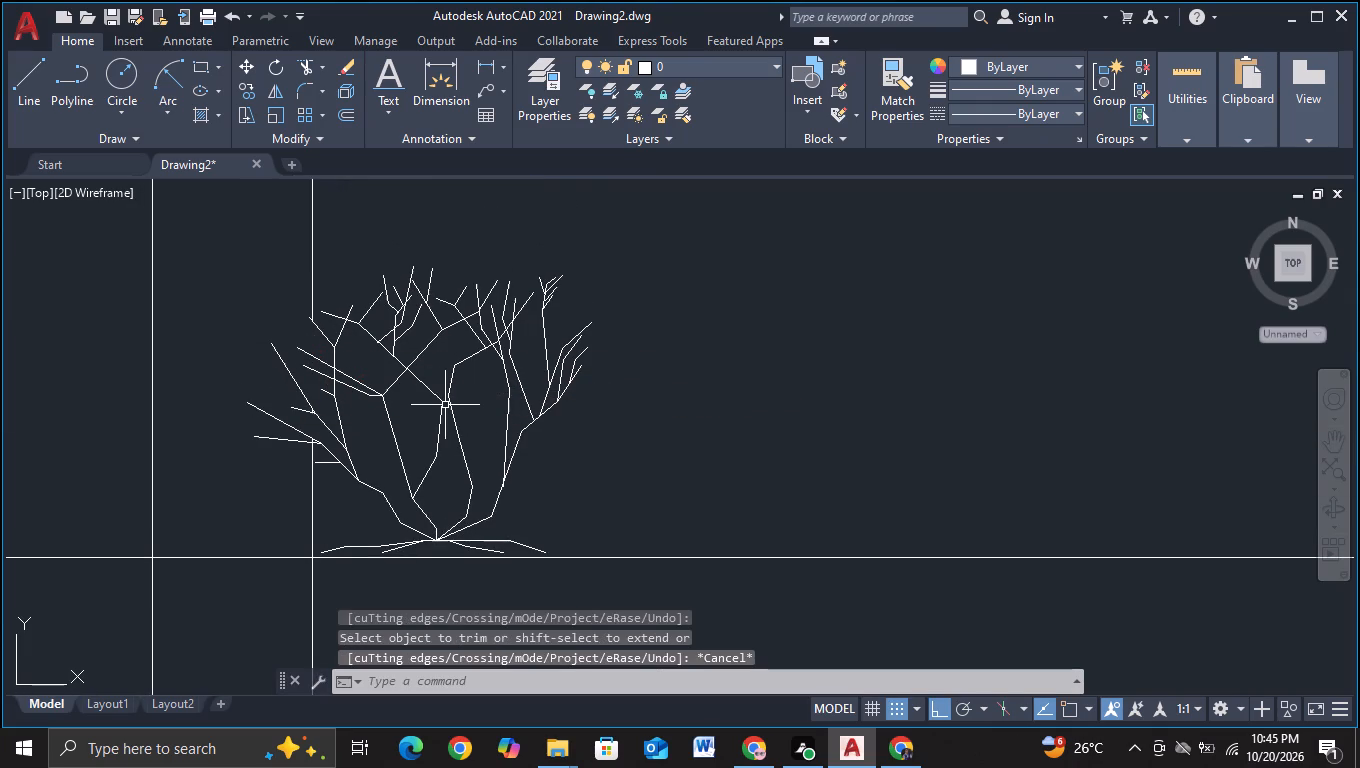
Copy that corner shrub ten times in a straight row, spaced about 50 units, up to the arched frame's near leg.
{"action": "left_click", "coordinate": [445, 405]}
{"action": "key", "text": "c"}
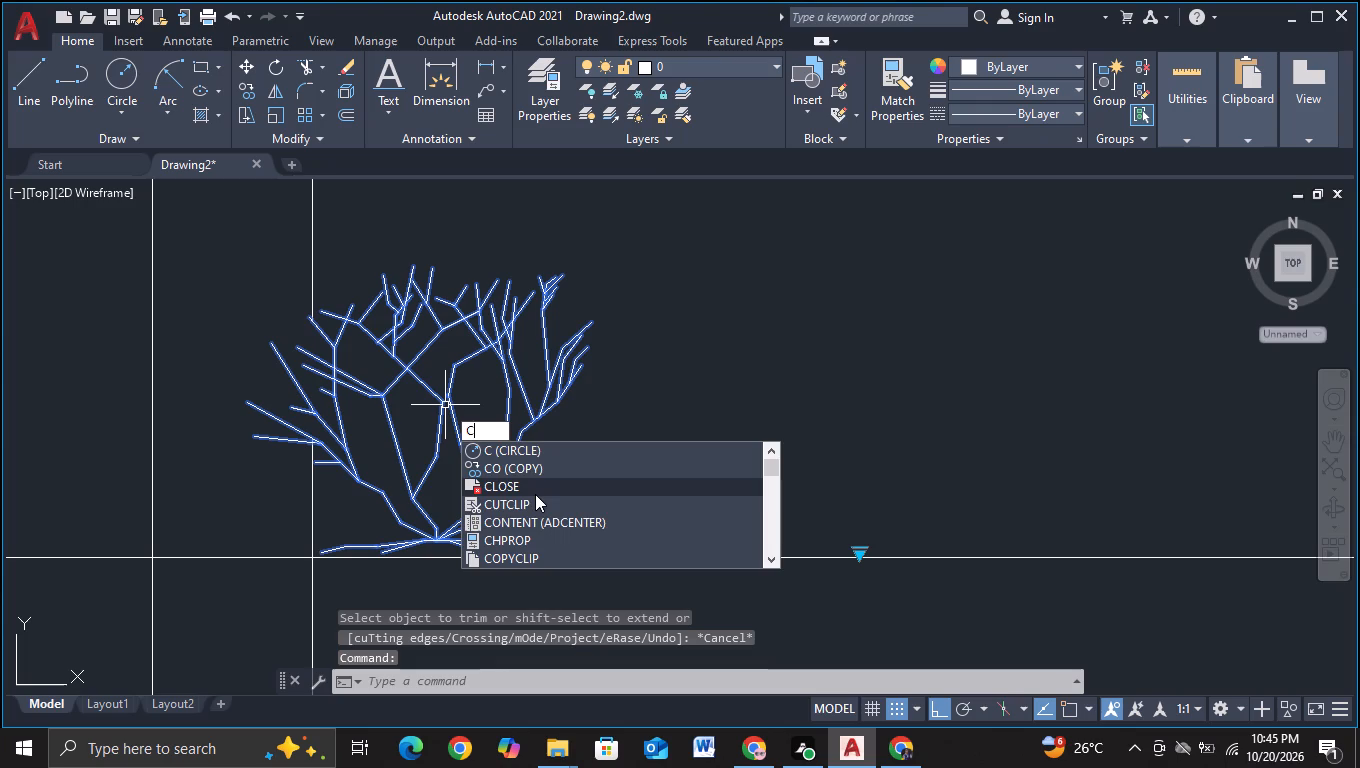
{"action": "left_click", "coordinate": [533, 468]}
{"action": "left_click_drag", "start_coordinate": [403, 426], "coordinate": [433, 425]}
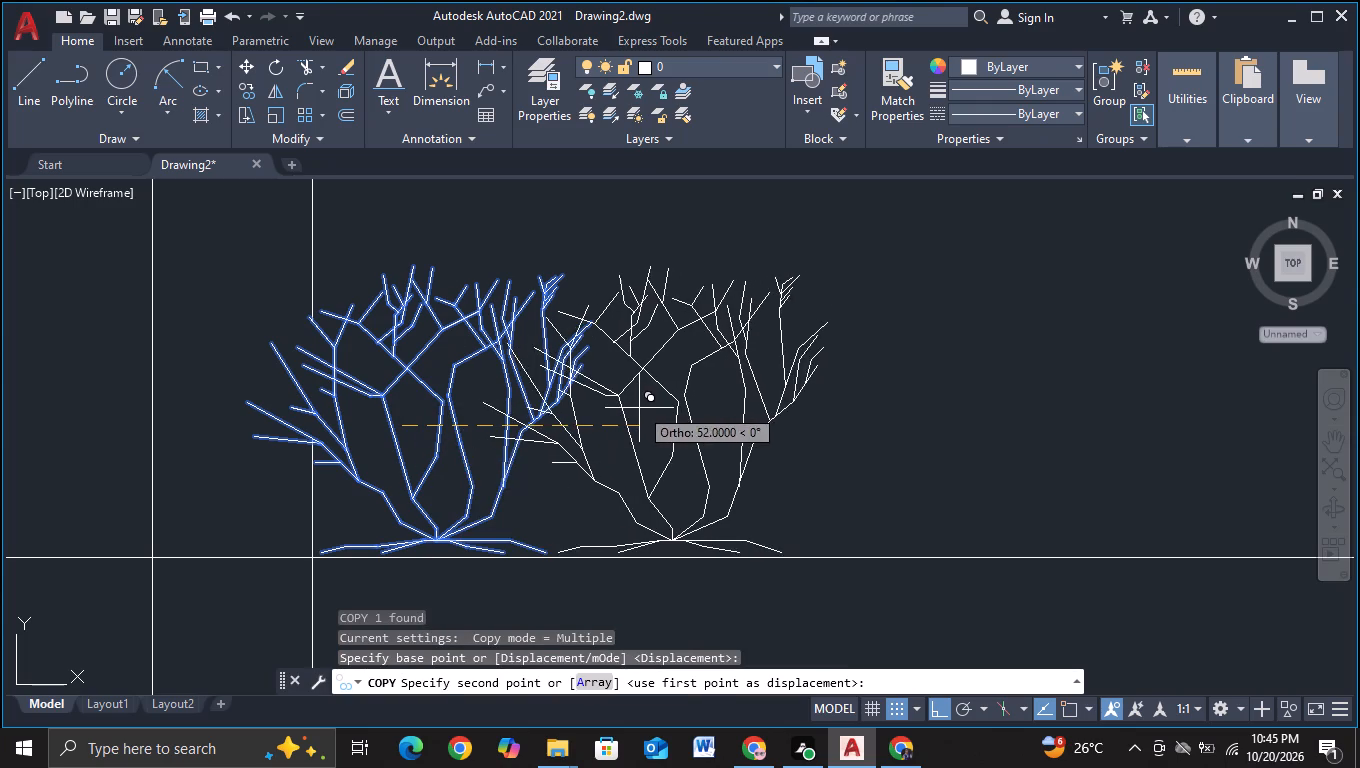
{"action": "left_click", "coordinate": [630, 409]}
{"action": "middle_click_drag", "start_coordinate": [869, 390], "coordinate": [241, 401]}
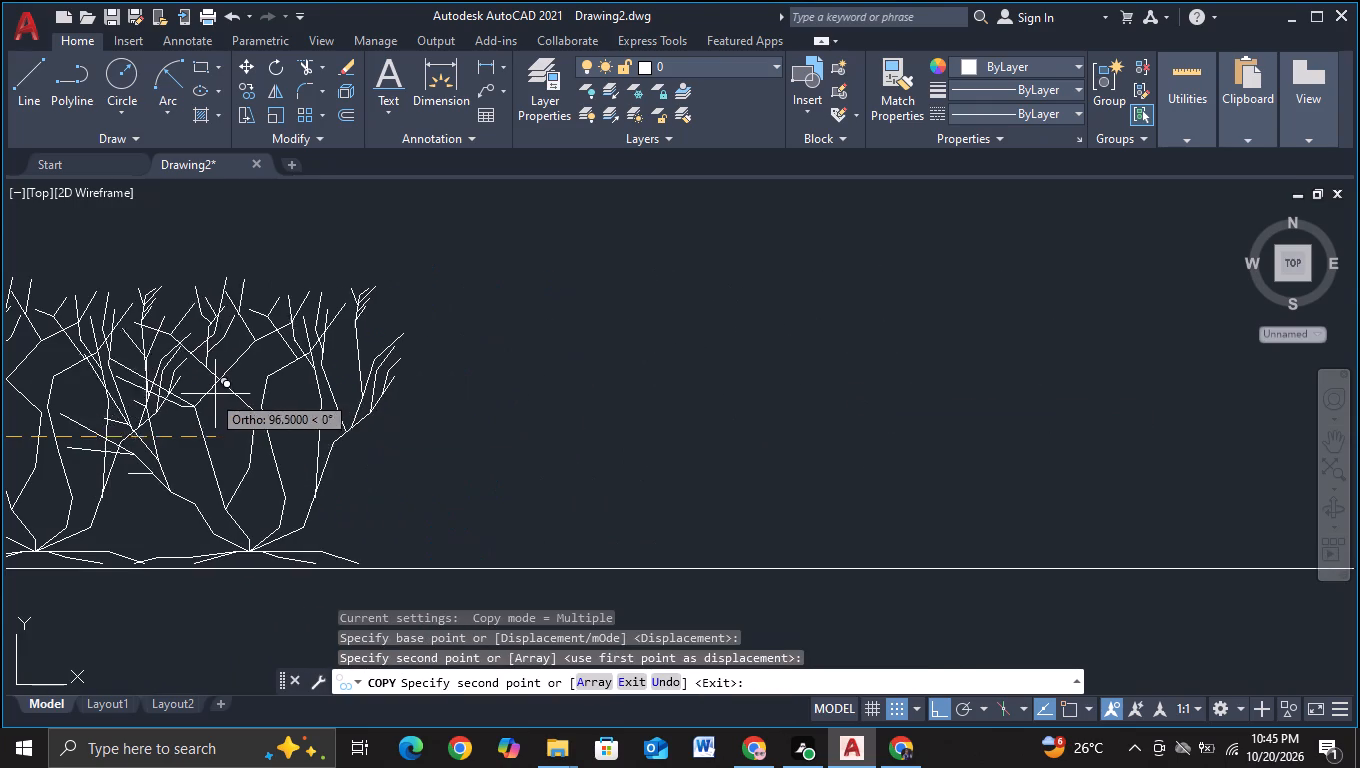
{"action": "left_click", "coordinate": [231, 394]}
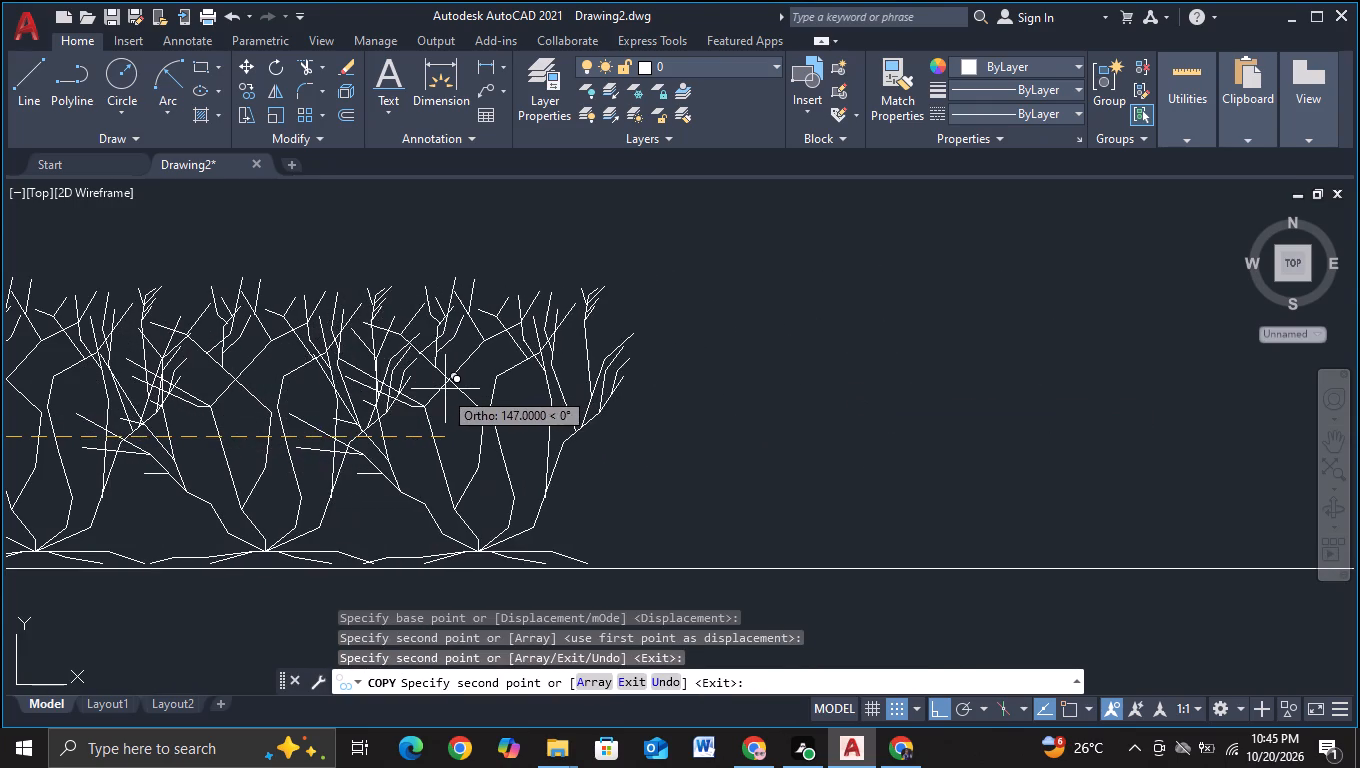
{"action": "left_click", "coordinate": [451, 386]}
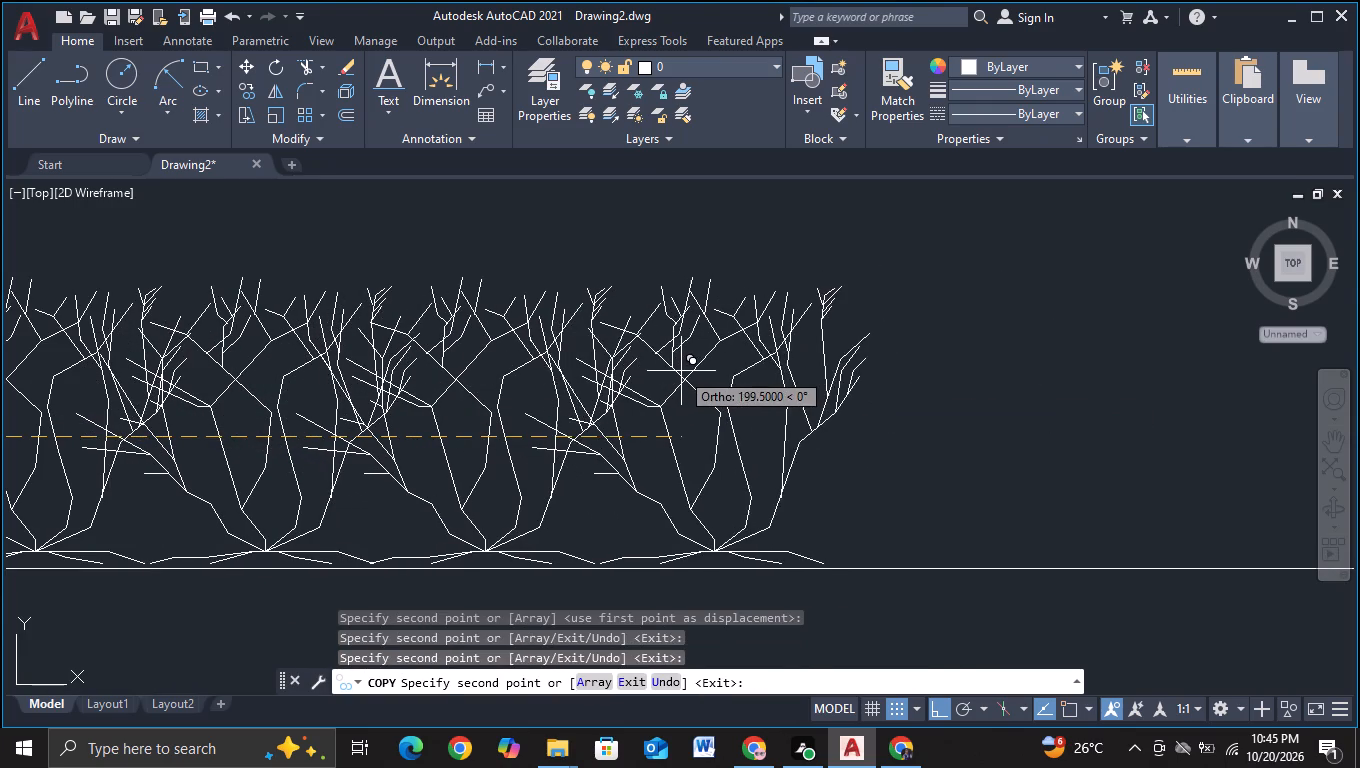
{"action": "left_click", "coordinate": [673, 371]}
{"action": "middle_click_drag", "start_coordinate": [727, 376], "coordinate": [97, 346]}
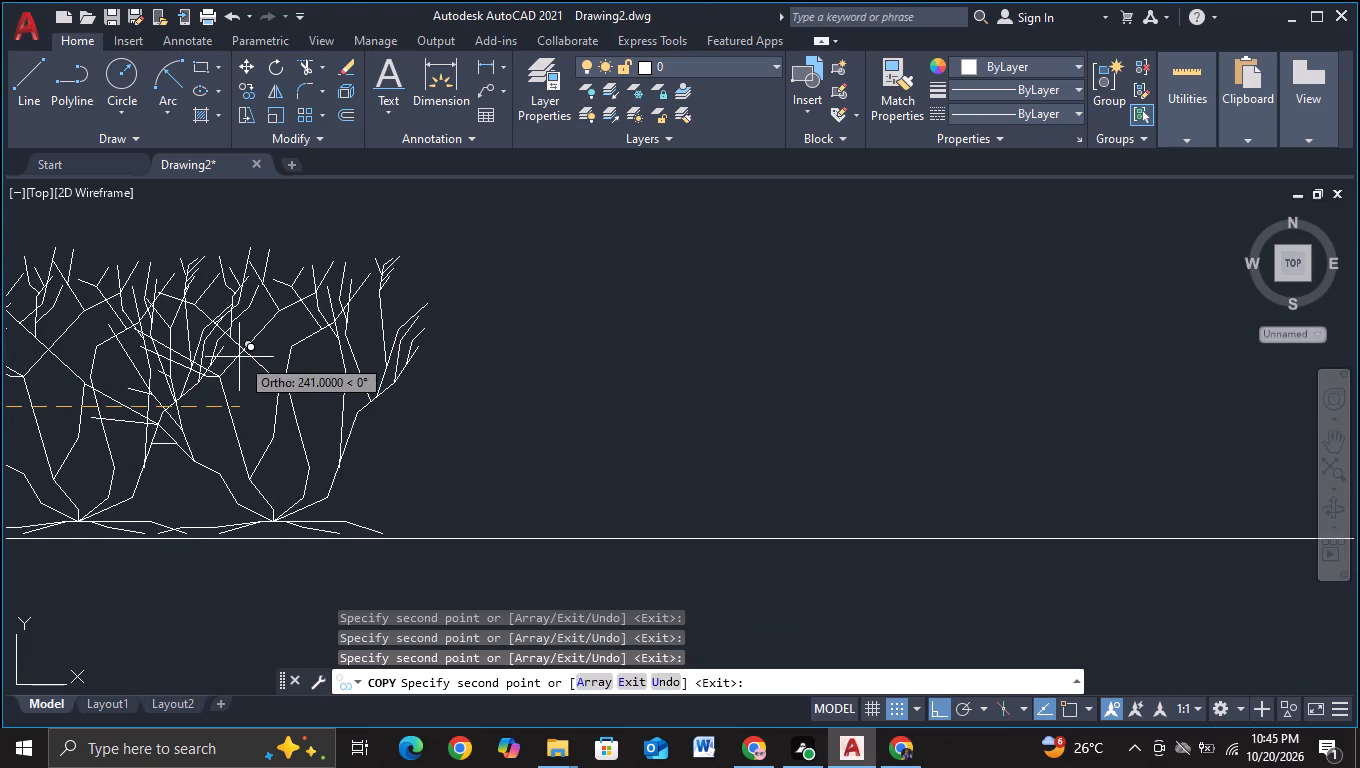
{"action": "left_click", "coordinate": [264, 359]}
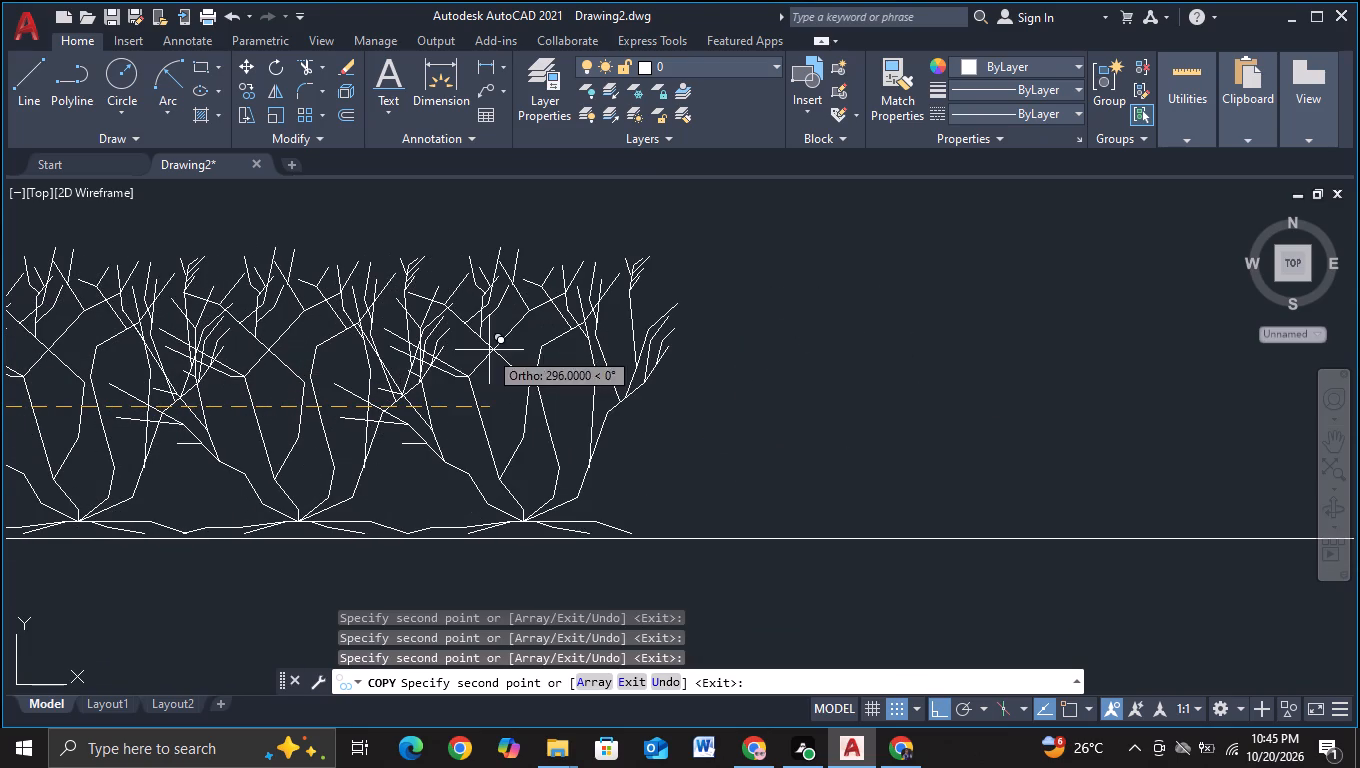
{"action": "left_click", "coordinate": [488, 350]}
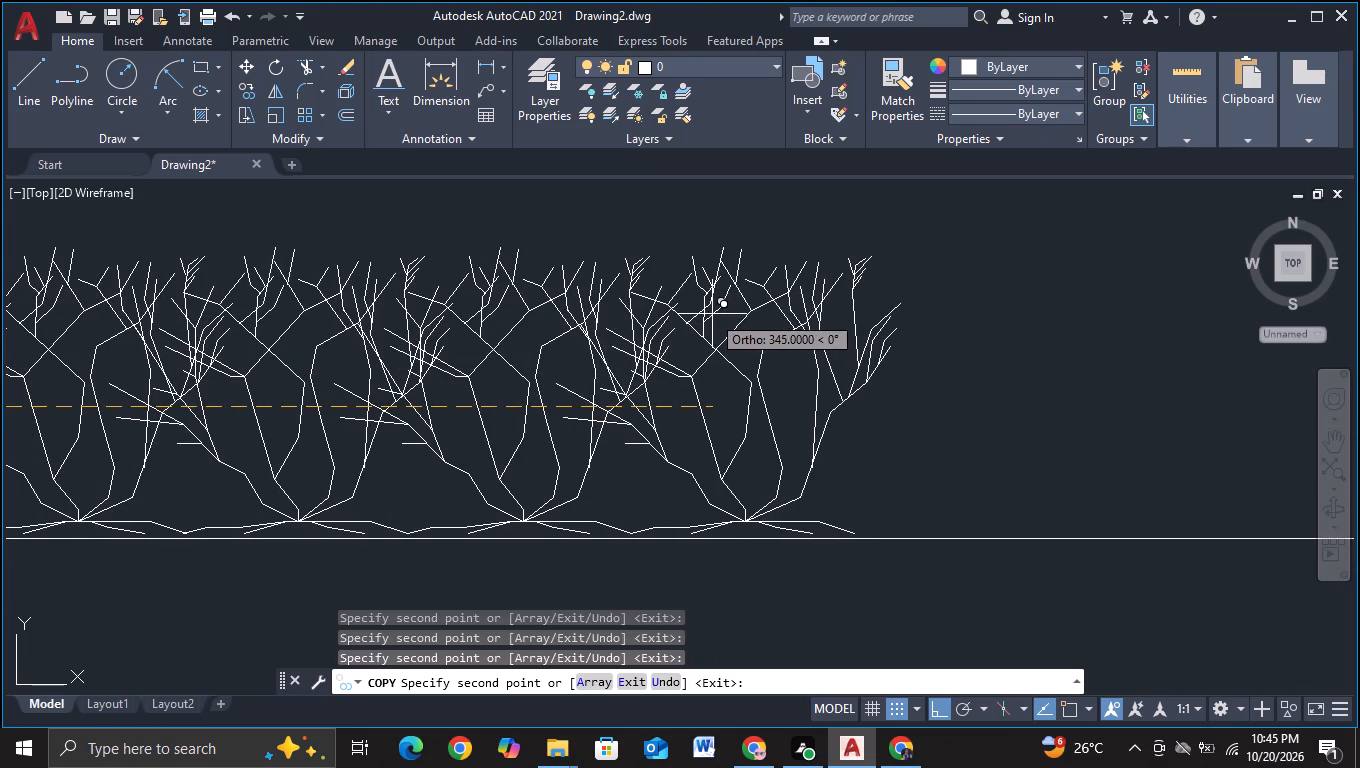
{"action": "left_click", "coordinate": [711, 314]}
{"action": "middle_click_drag", "start_coordinate": [938, 294], "coordinate": [744, 314]}
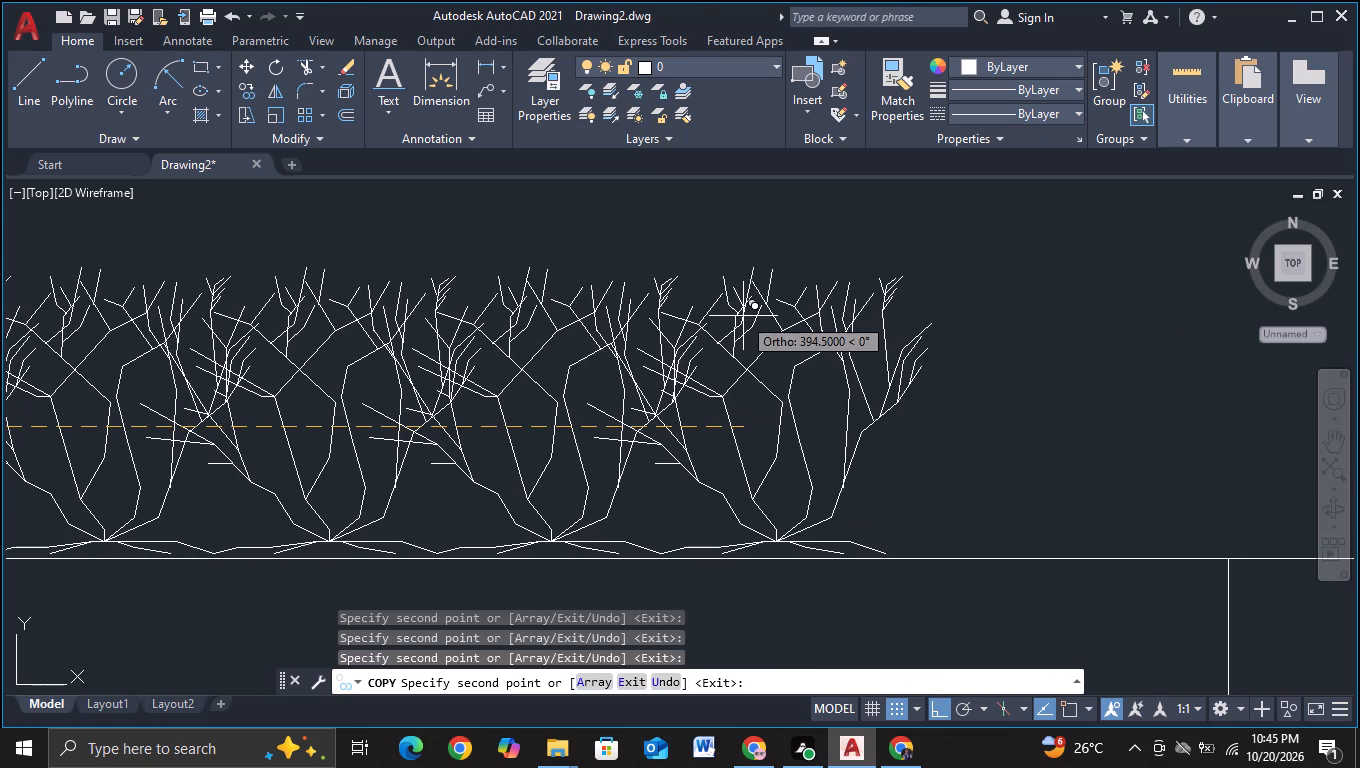
{"action": "left_click", "coordinate": [742, 316]}
{"action": "scroll", "coordinate": [869, 313], "scroll_direction": "down", "scroll_amount": 2}
{"action": "middle_click_drag", "start_coordinate": [905, 312], "coordinate": [777, 322]}
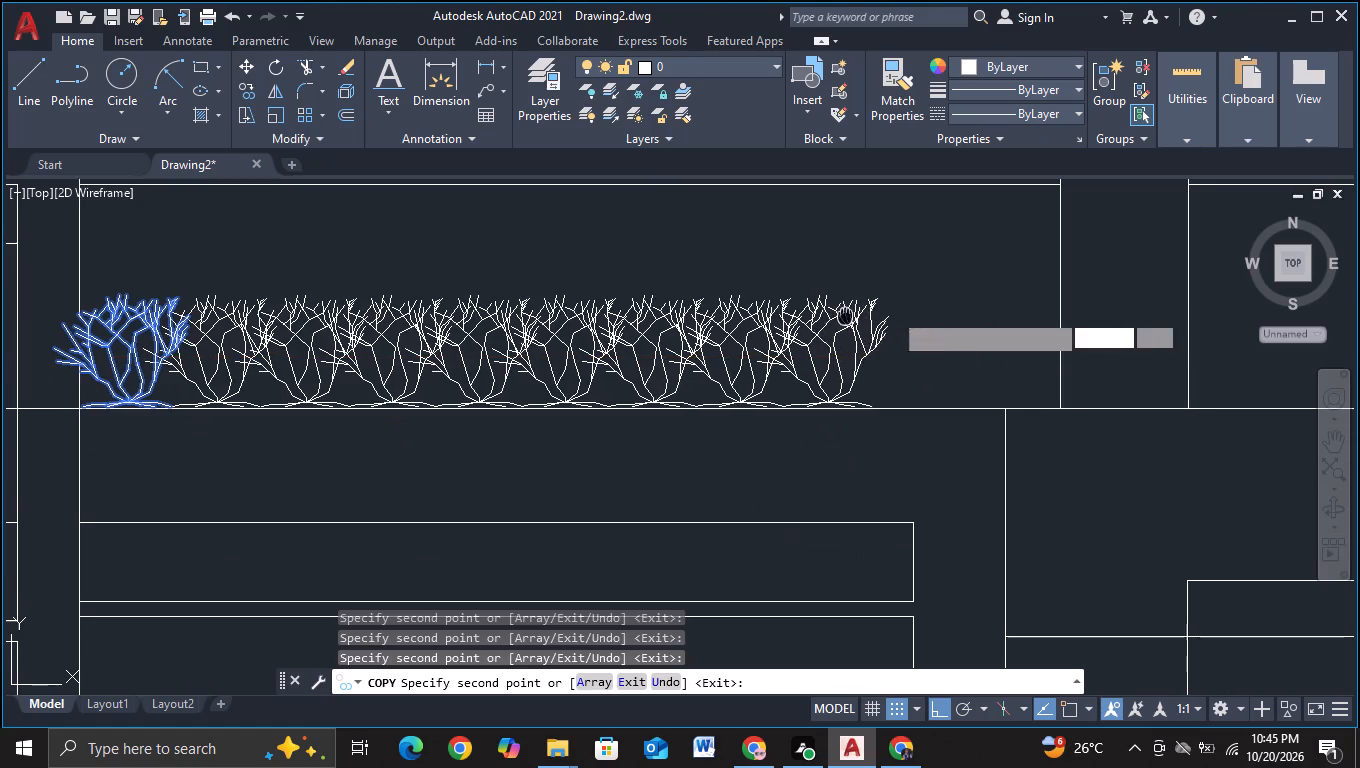
{"action": "middle_click_drag", "start_coordinate": [777, 322], "coordinate": [527, 341]}
{"action": "scroll", "coordinate": [569, 330], "scroll_direction": "up", "scroll_amount": 1}
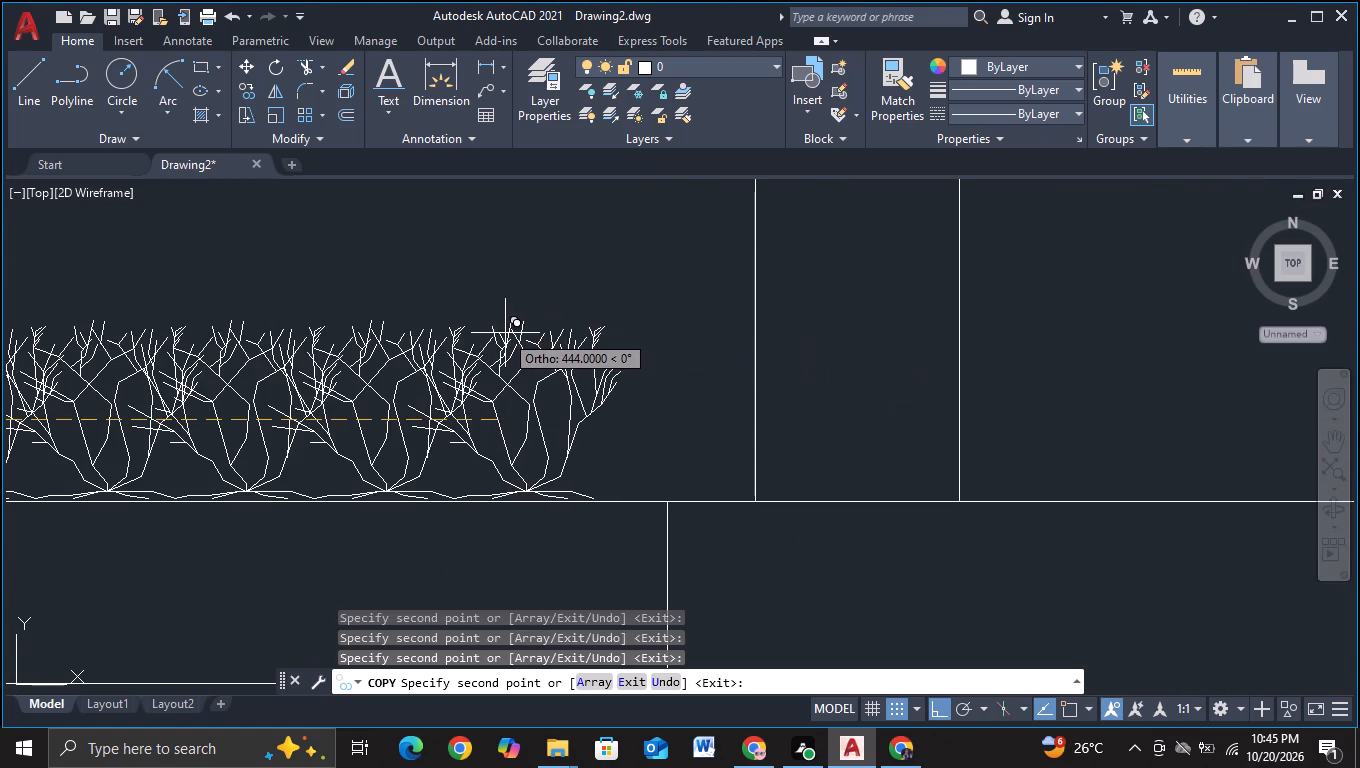
{"action": "left_click", "coordinate": [504, 333]}
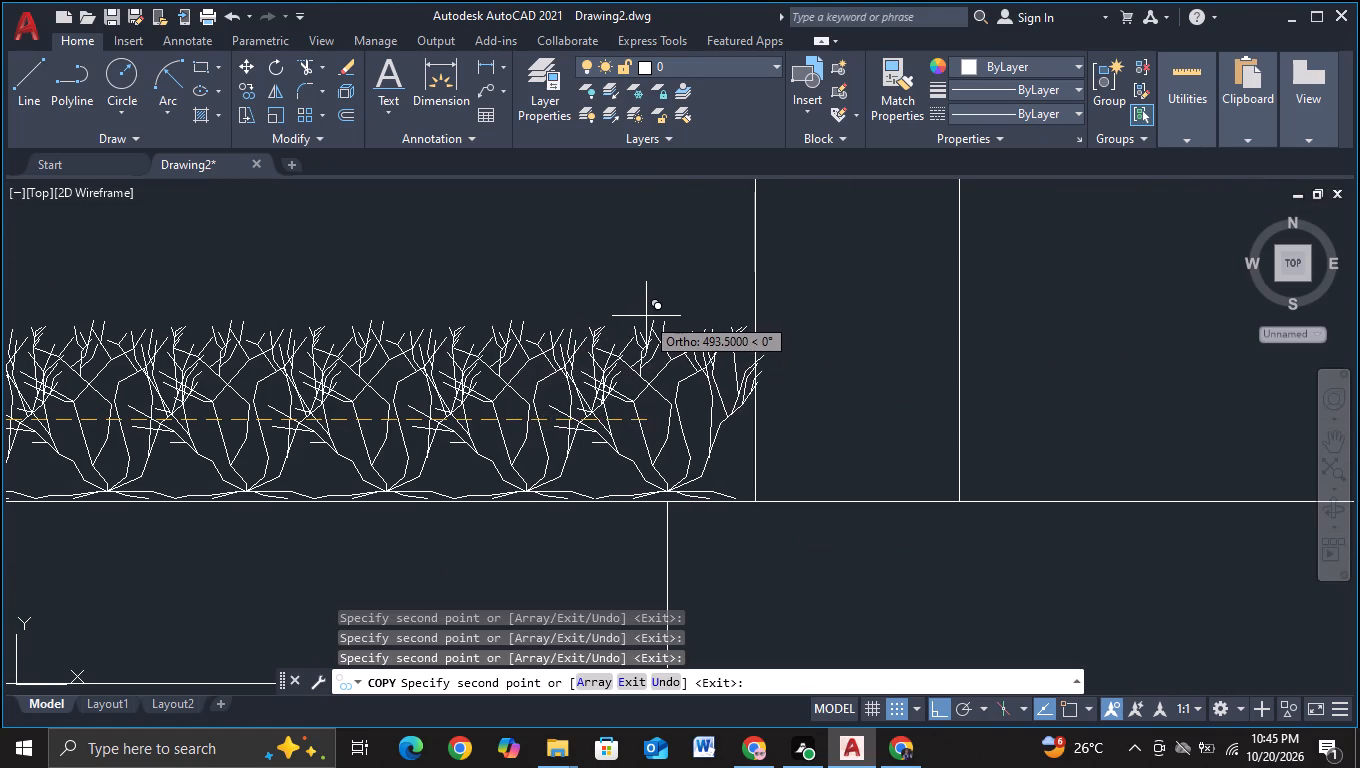
{"action": "left_click", "coordinate": [651, 315]}
{"action": "key", "text": "Escape"}
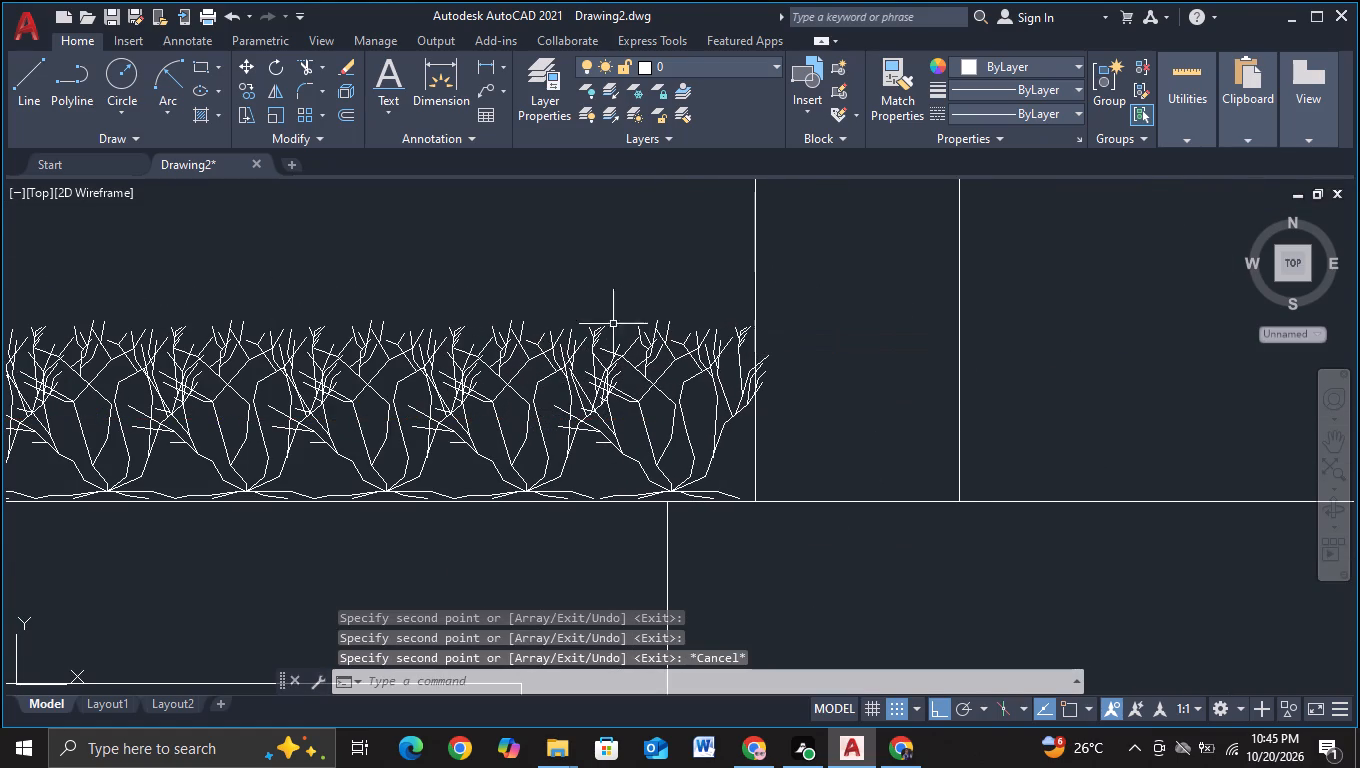
Trim the arched frame's leg line where it overlaps the branches of the row's last shrub.
{"action": "left_click", "coordinate": [312, 61]}
{"action": "scroll", "coordinate": [738, 253], "scroll_direction": "up", "scroll_amount": 2}
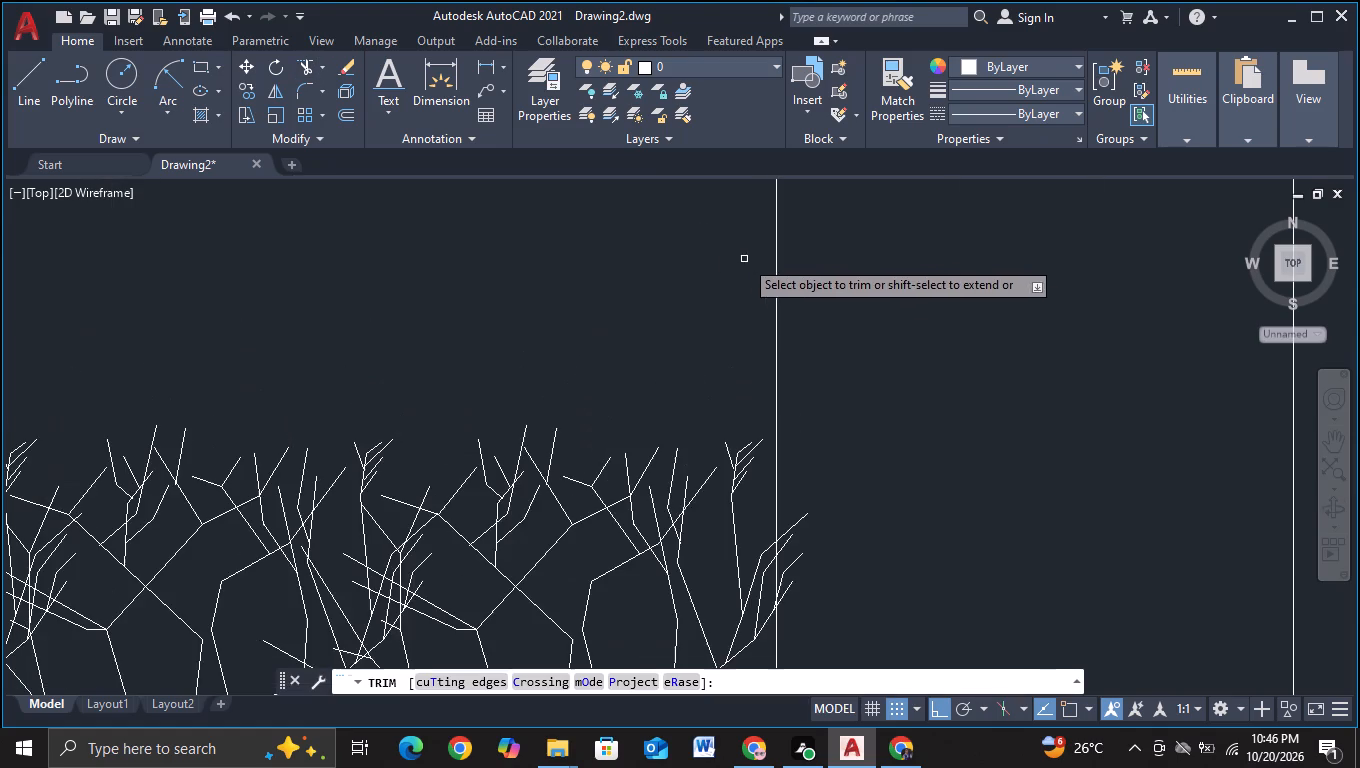
{"action": "middle_click_drag", "start_coordinate": [842, 483], "coordinate": [737, 370]}
{"action": "scroll", "coordinate": [700, 395], "scroll_direction": "up", "scroll_amount": 2}
{"action": "left_click", "coordinate": [622, 504]}
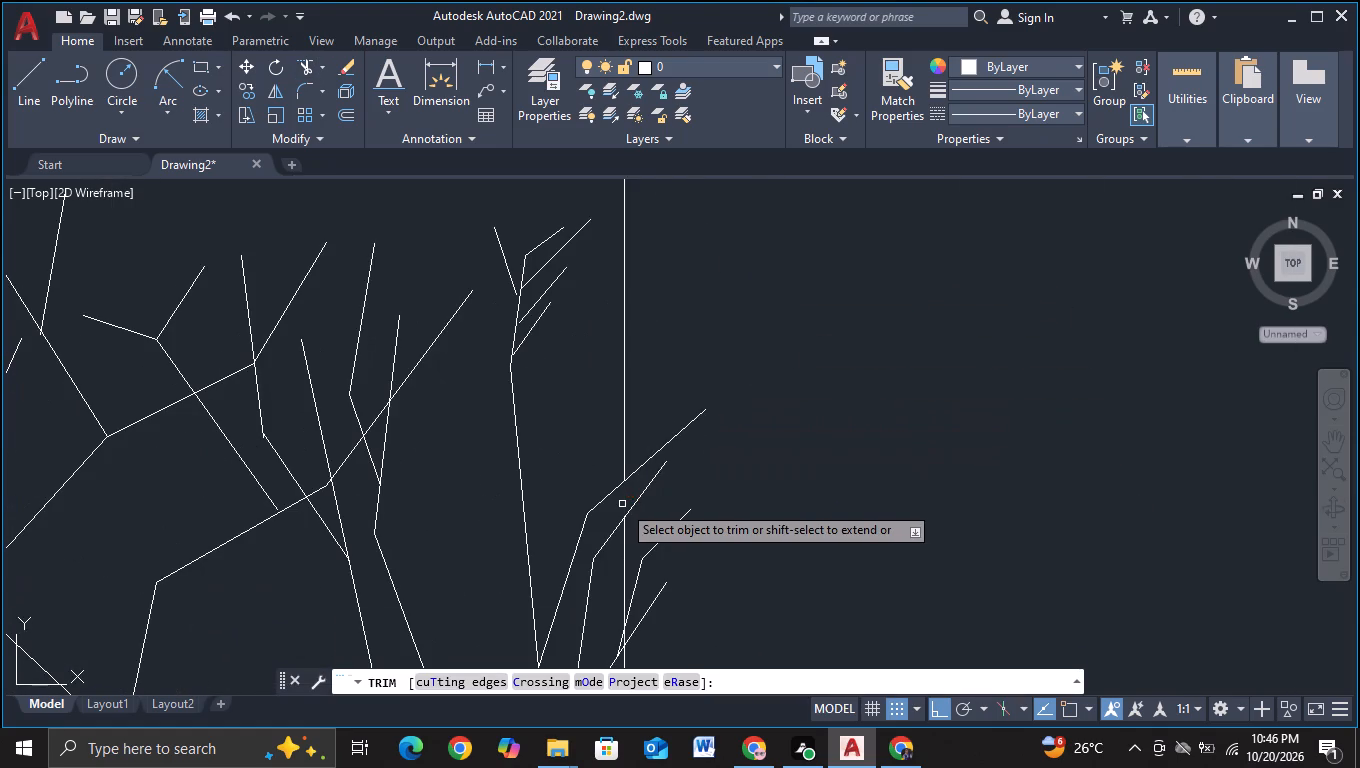
{"action": "left_click", "coordinate": [625, 534]}
{"action": "middle_click_drag", "start_coordinate": [647, 550], "coordinate": [576, 351]}
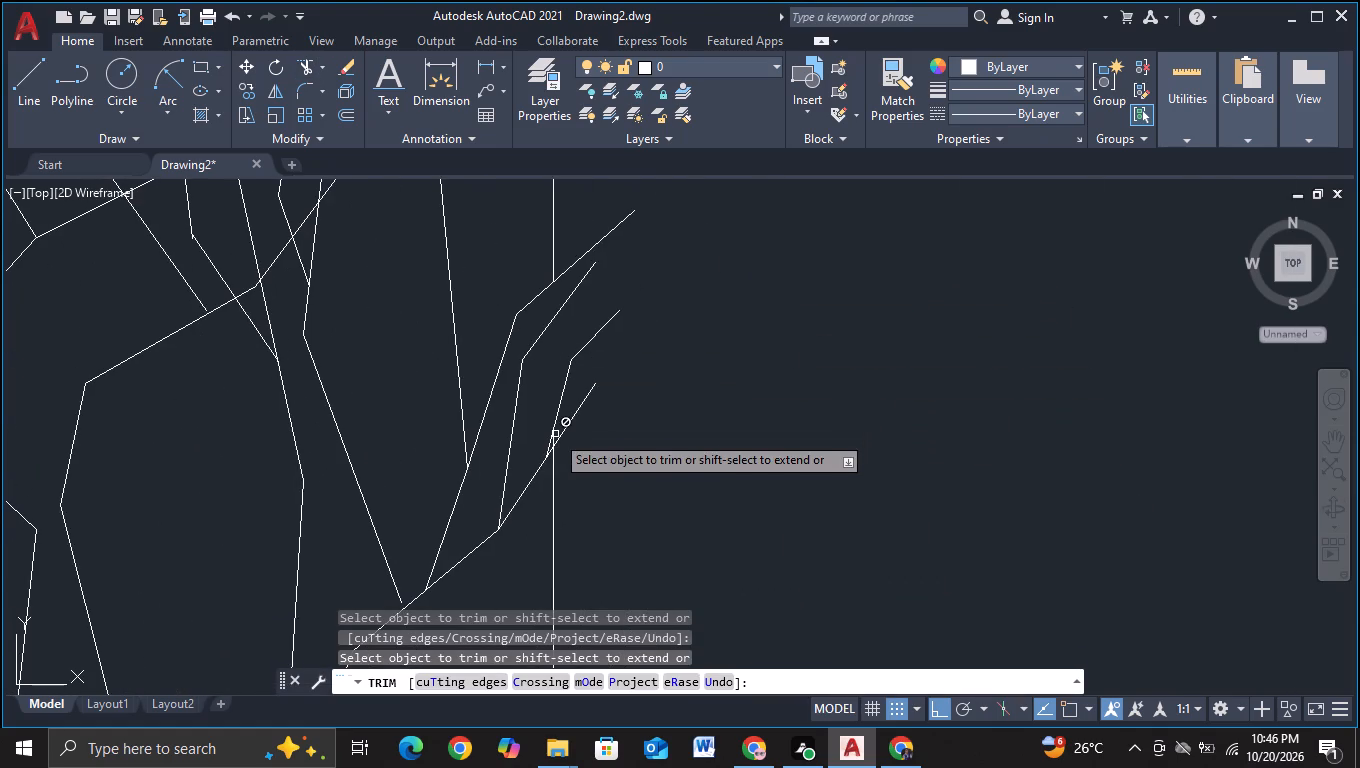
{"action": "scroll", "coordinate": [554, 441], "scroll_direction": "up", "scroll_amount": 2}
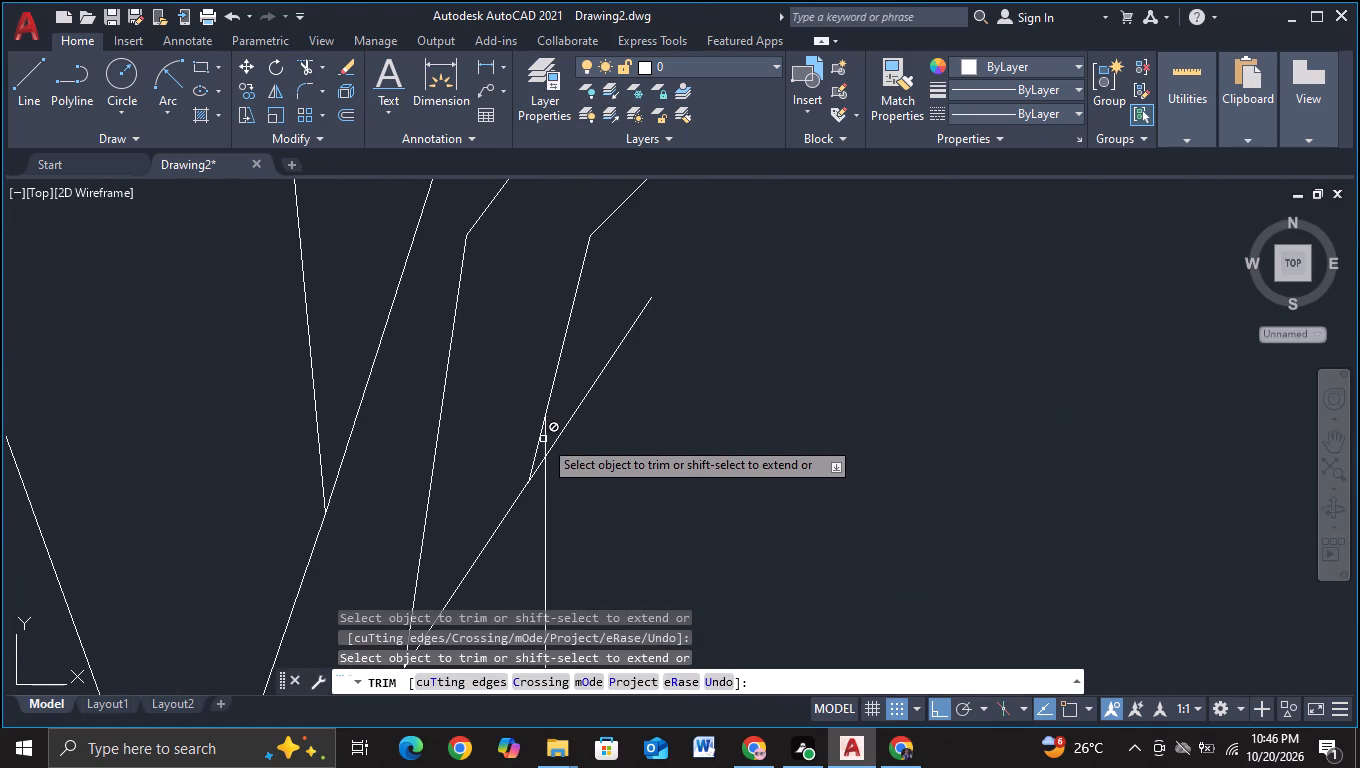
{"action": "left_click", "coordinate": [543, 439]}
{"action": "scroll", "coordinate": [623, 418], "scroll_direction": "down", "scroll_amount": 7}
{"action": "key", "text": "Escape"}
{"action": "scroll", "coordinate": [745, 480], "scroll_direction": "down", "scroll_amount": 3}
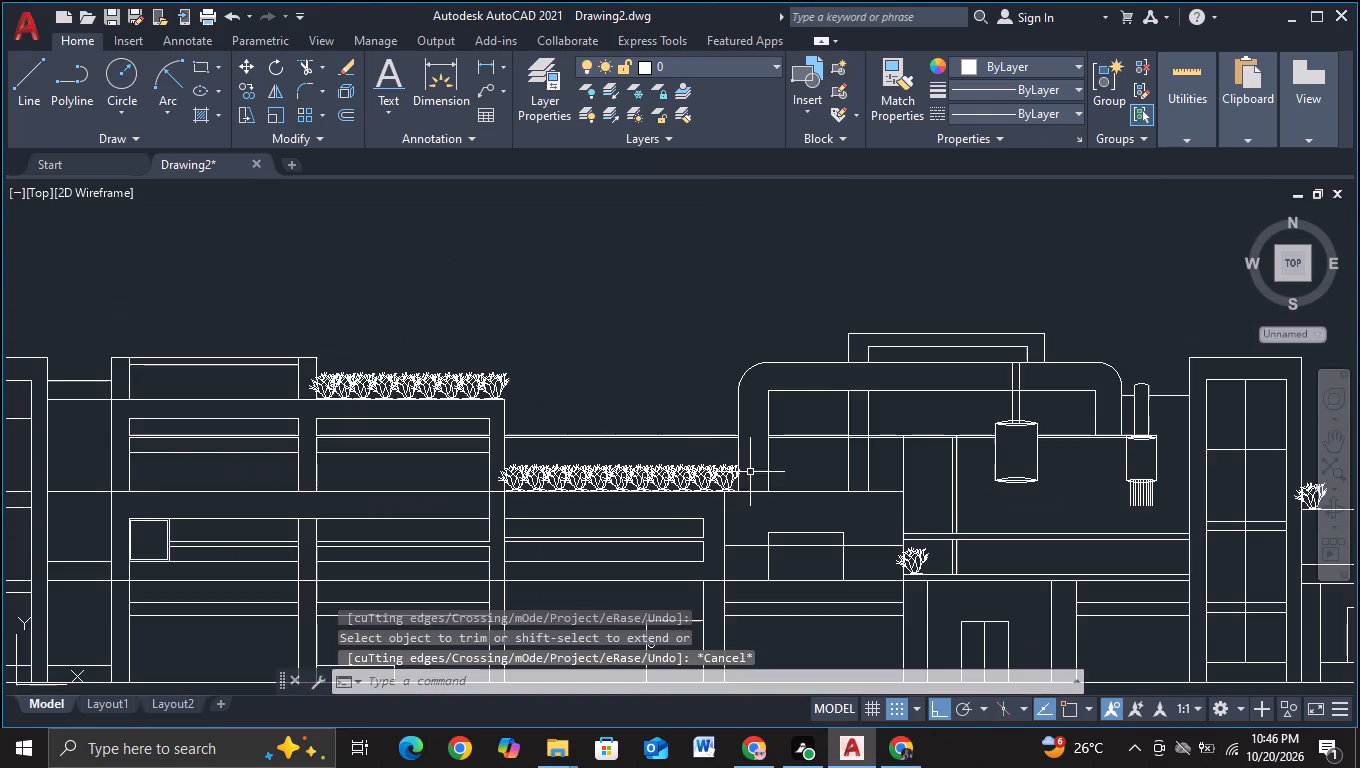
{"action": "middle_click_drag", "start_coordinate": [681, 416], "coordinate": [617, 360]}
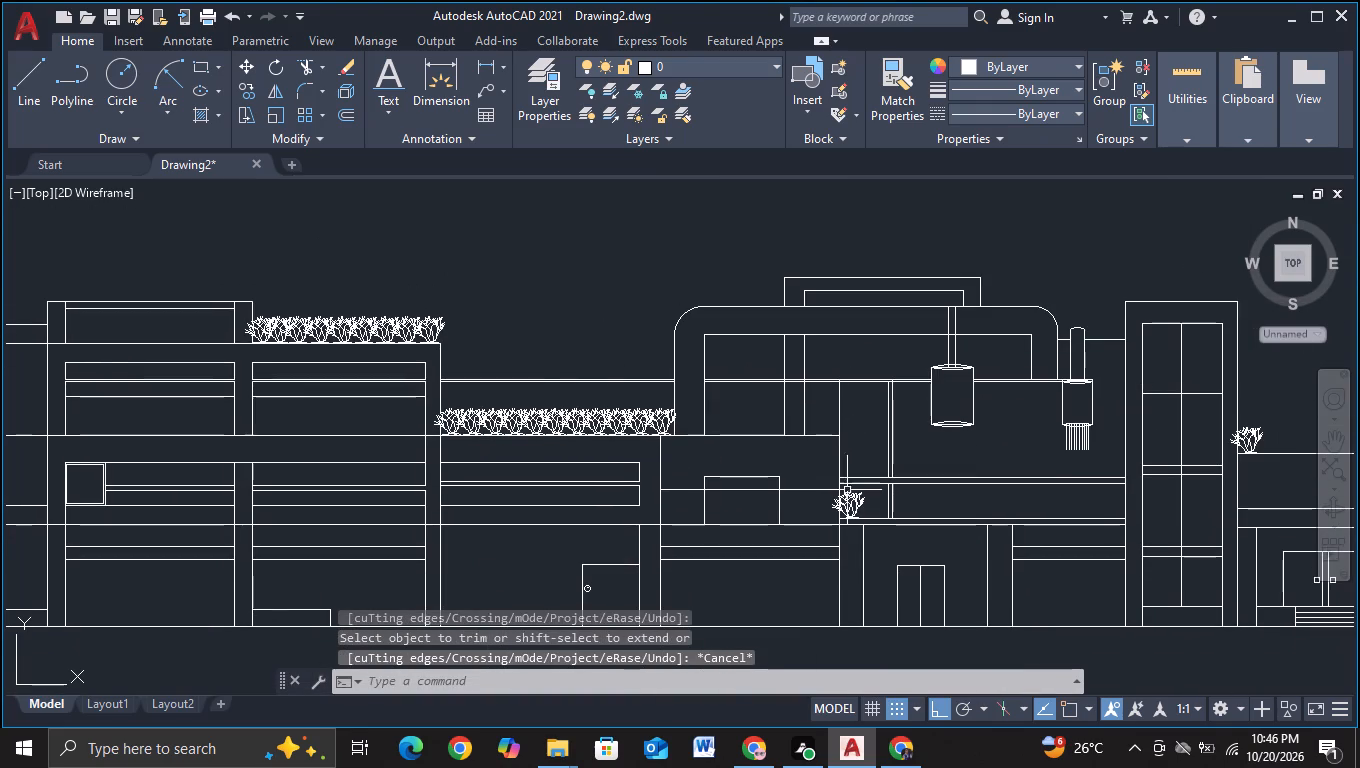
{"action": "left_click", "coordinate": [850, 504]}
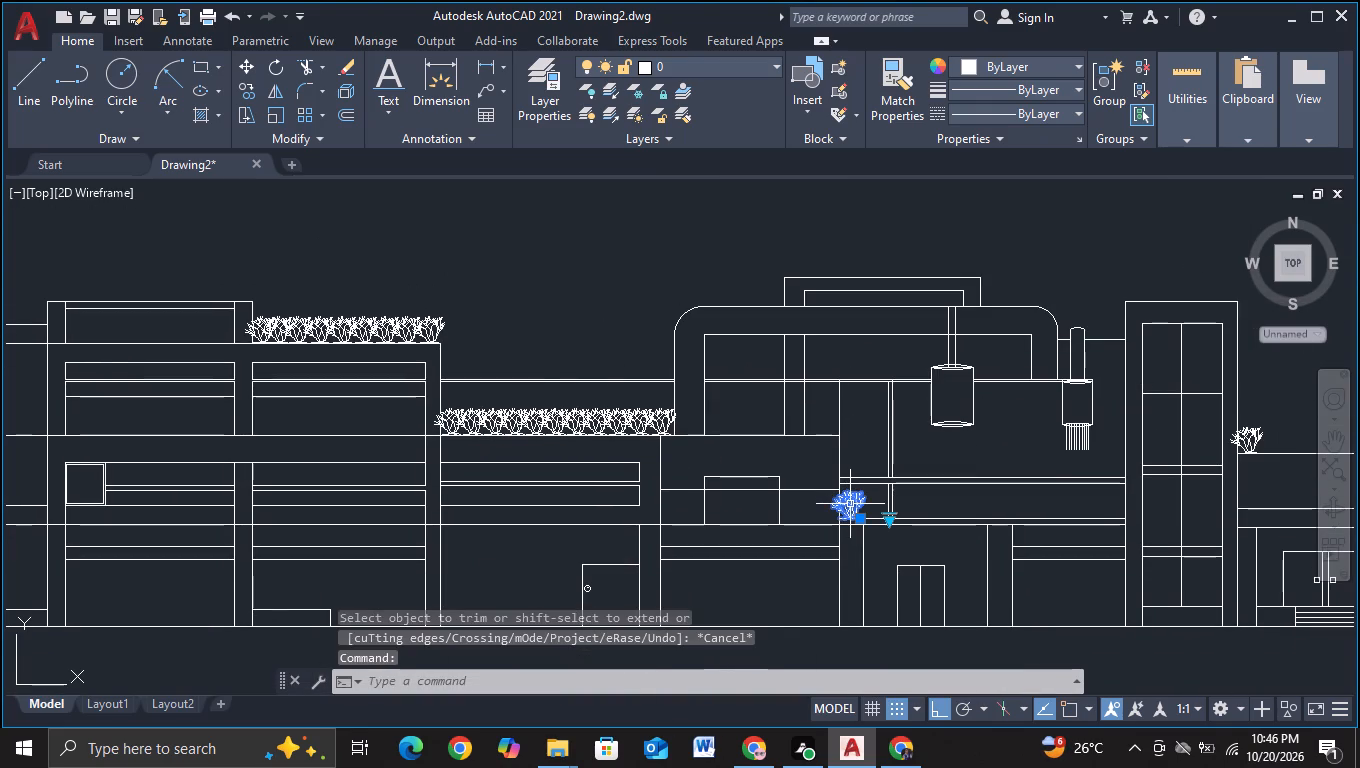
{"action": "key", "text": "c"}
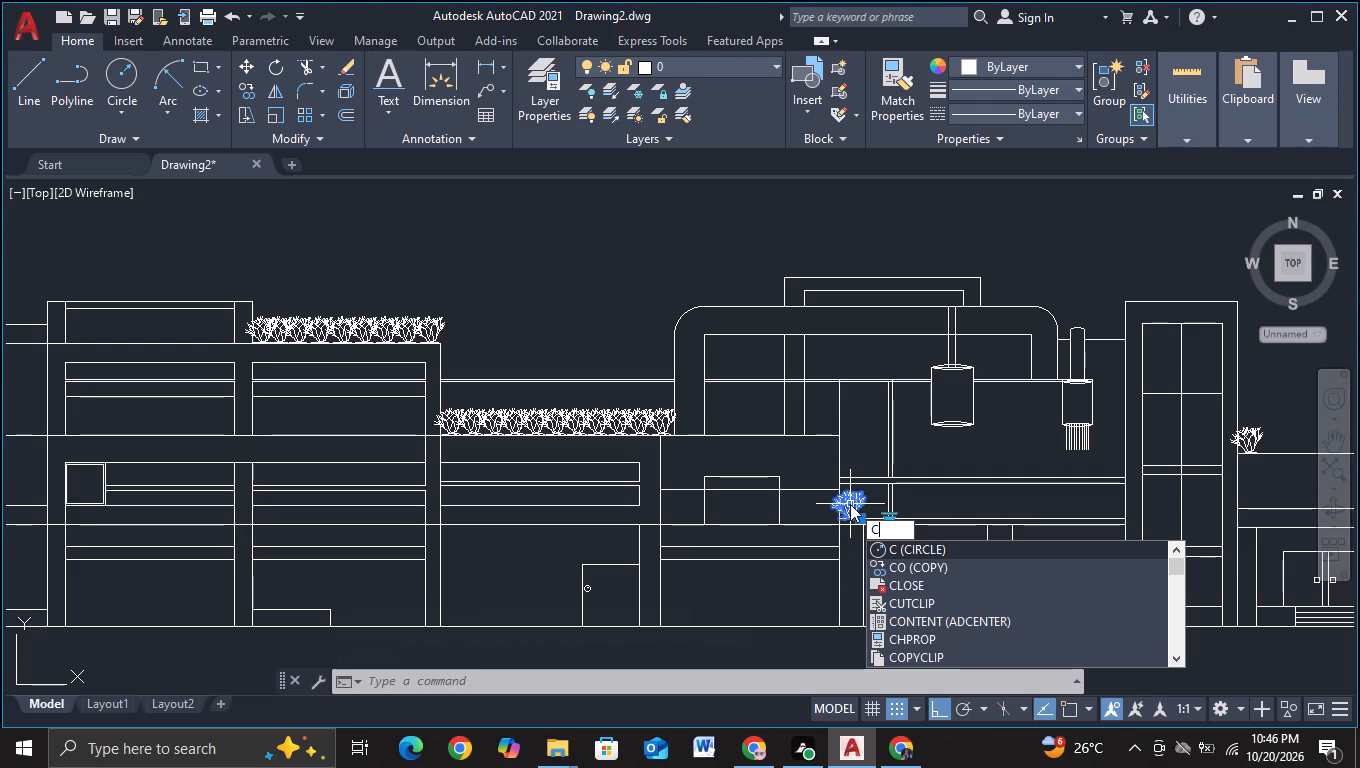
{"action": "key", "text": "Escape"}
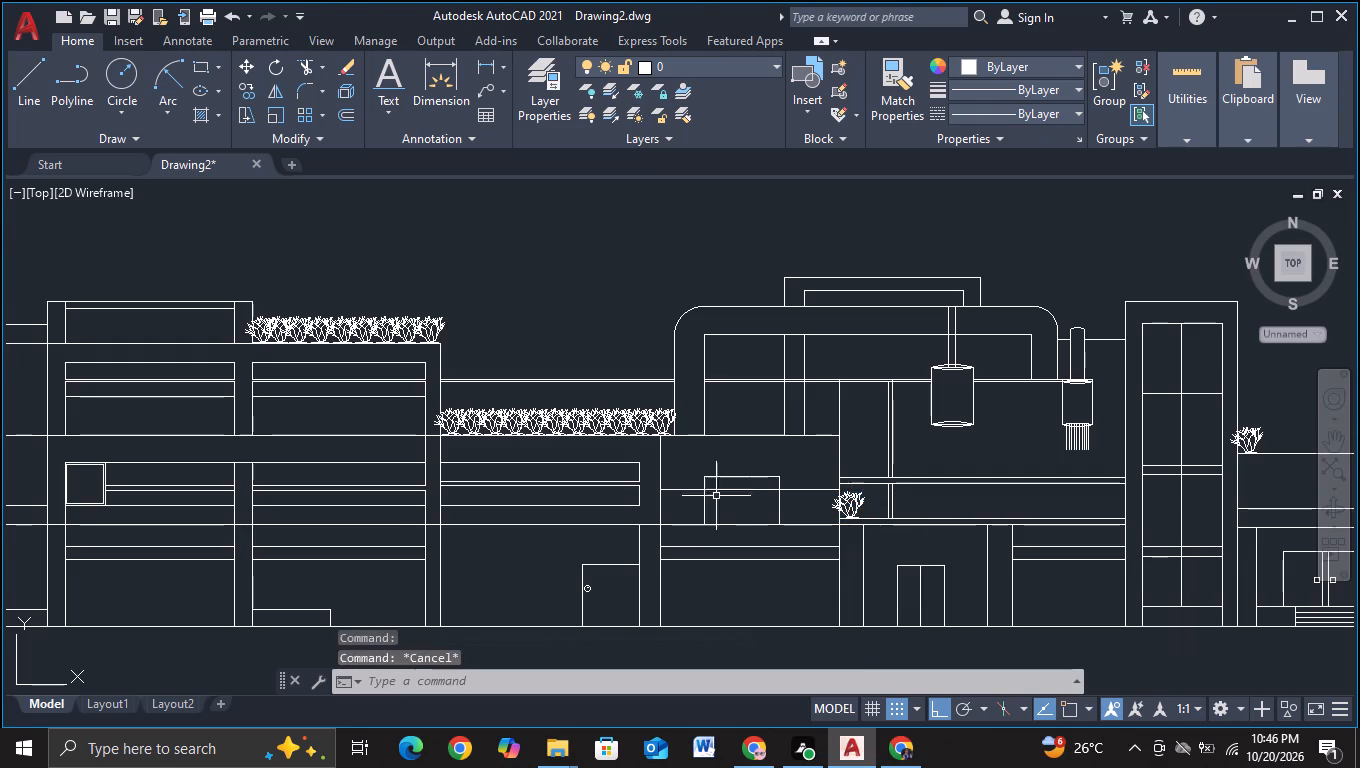
Copy the last shrub of the lower roof row nine times in a straight line past the arched frame's leg to the roof's far edge.
{"action": "left_click", "coordinate": [651, 435]}
{"action": "key", "text": "c"}
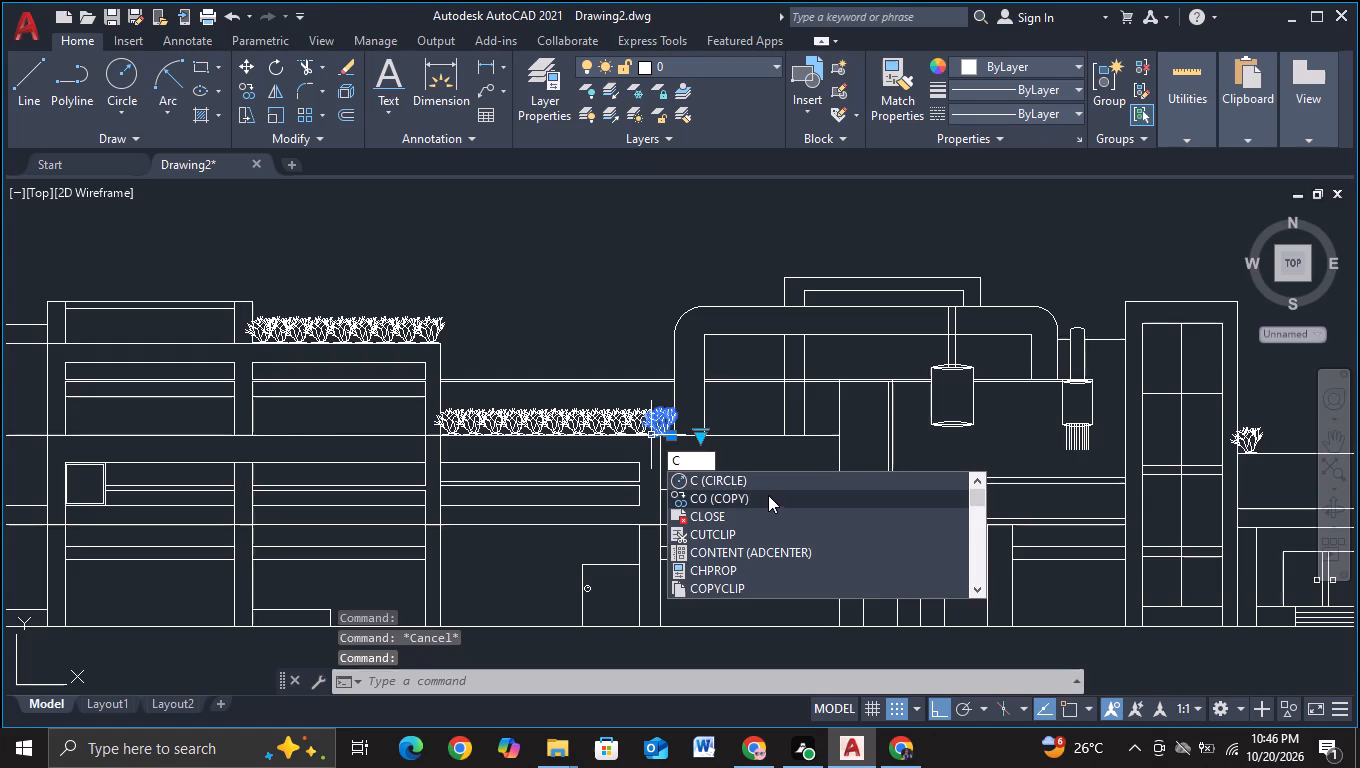
{"action": "left_click", "coordinate": [763, 497]}
{"action": "left_click", "coordinate": [668, 436]}
{"action": "scroll", "coordinate": [706, 431], "scroll_direction": "up", "scroll_amount": 2}
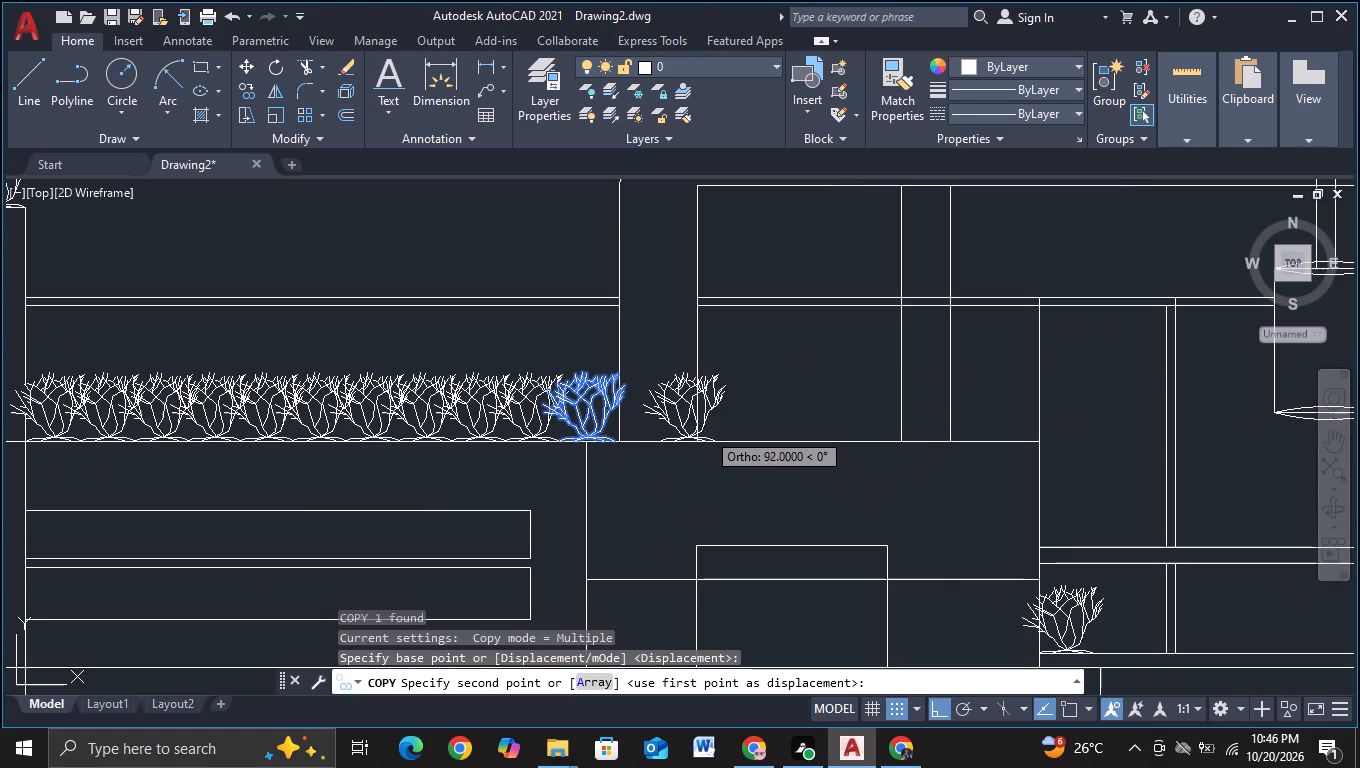
{"action": "left_click", "coordinate": [658, 436]}
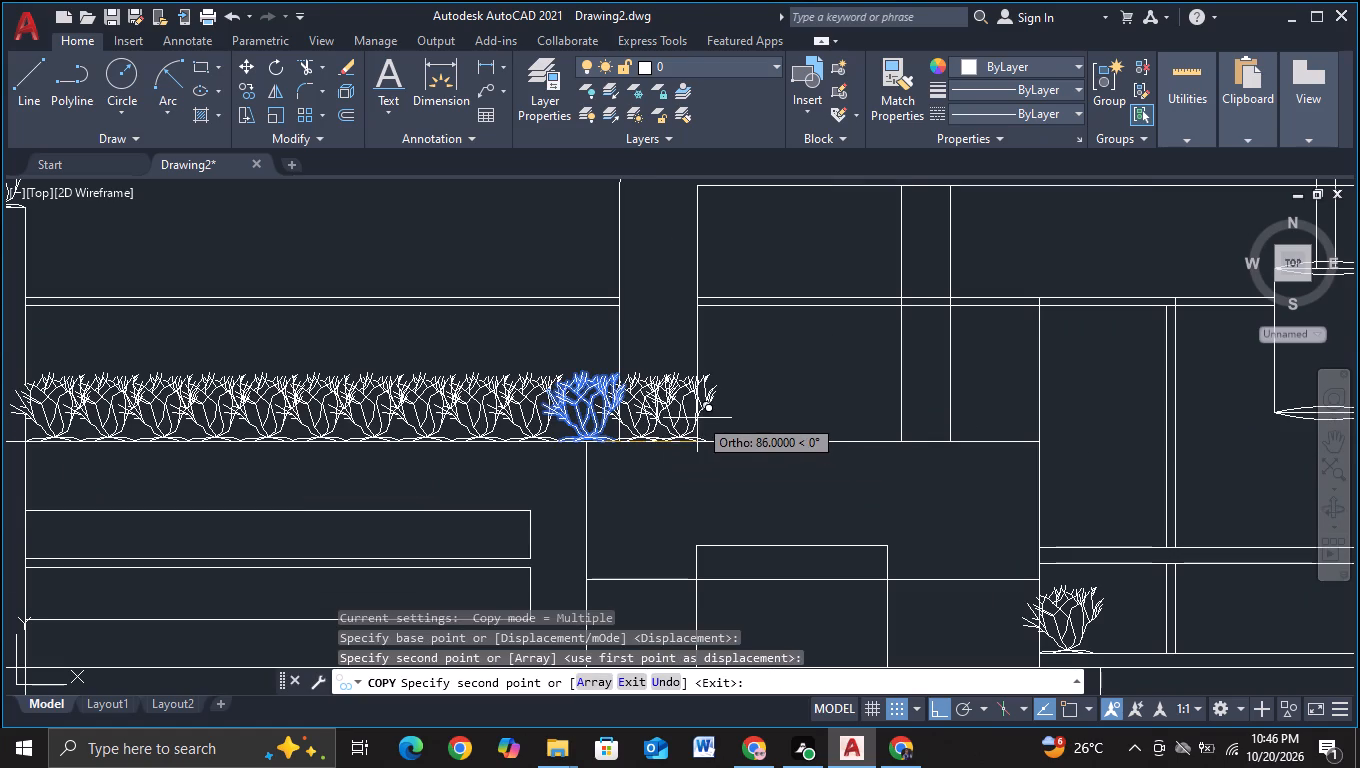
{"action": "left_click", "coordinate": [712, 416]}
{"action": "left_click", "coordinate": [755, 412]}
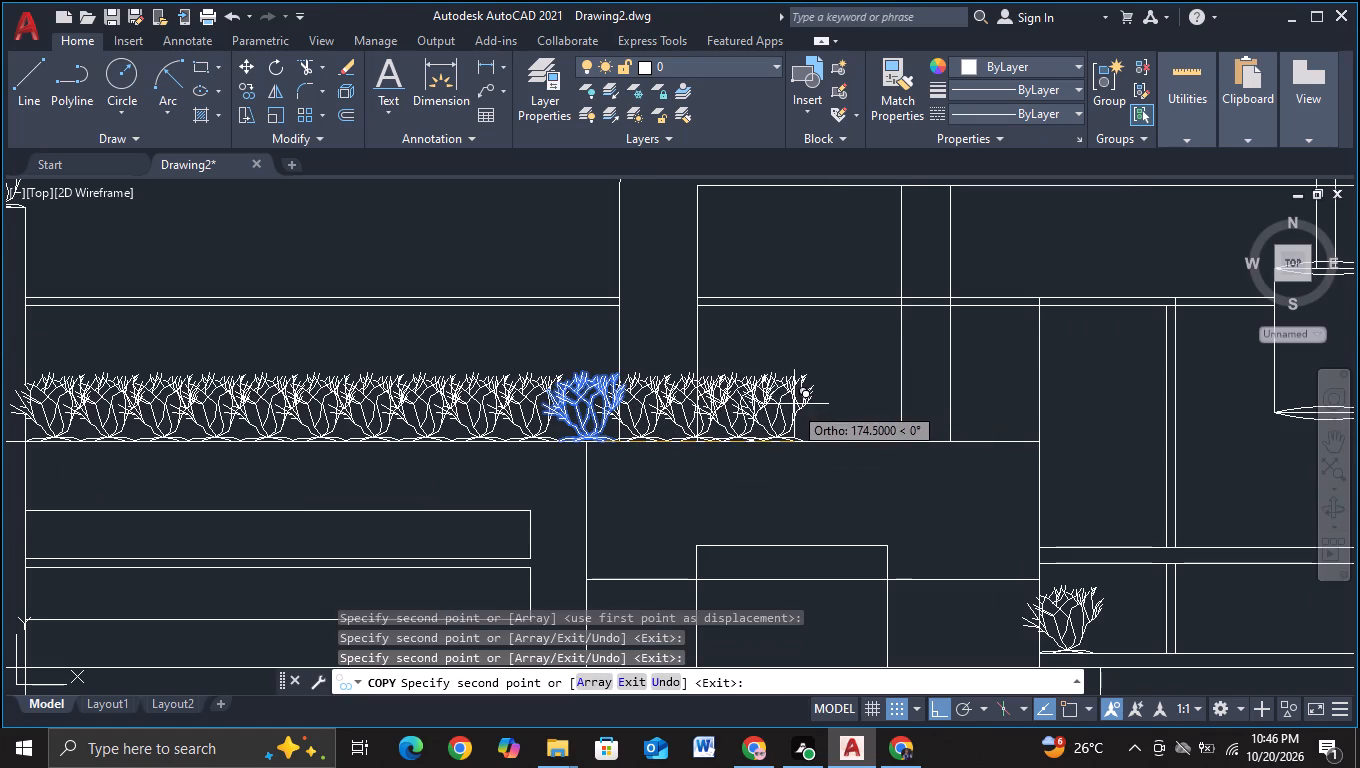
{"action": "left_click", "coordinate": [799, 404]}
{"action": "left_click", "coordinate": [855, 397]}
{"action": "left_click", "coordinate": [896, 390]}
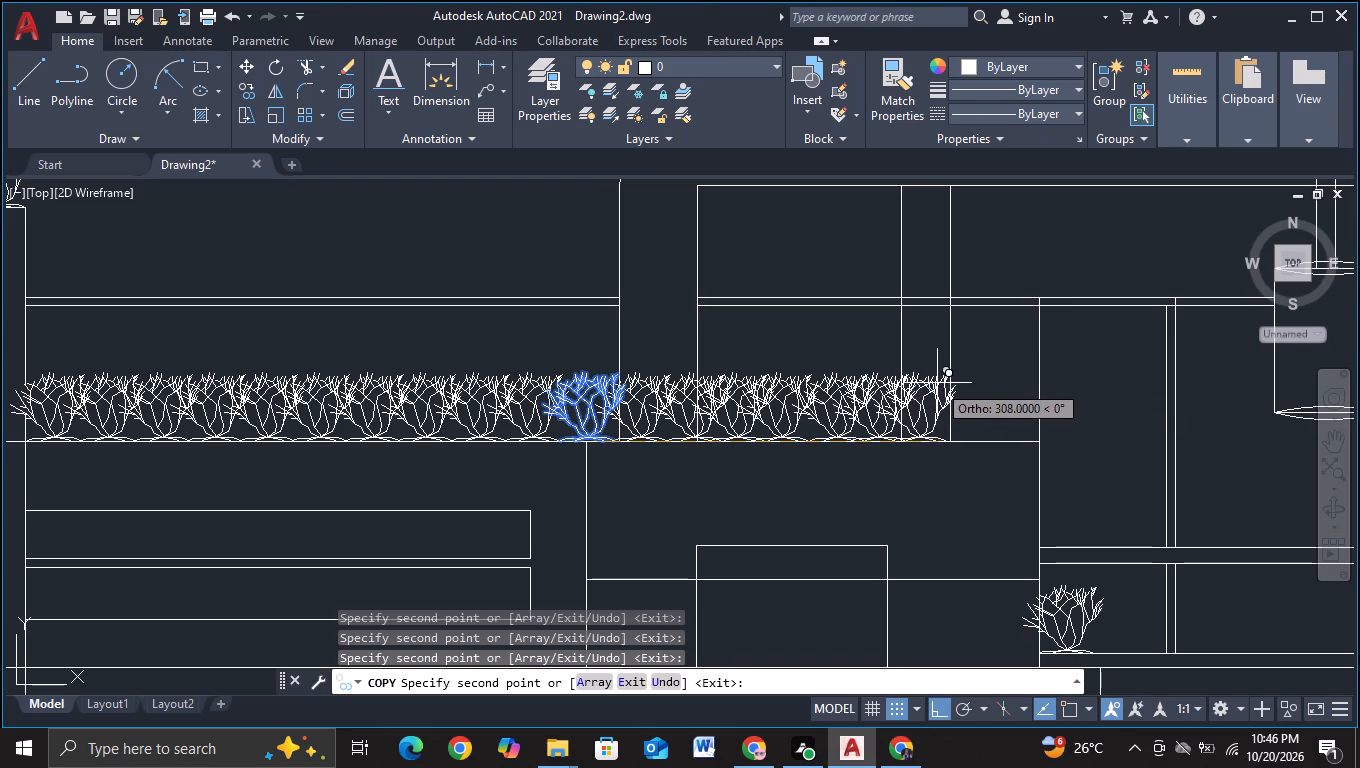
{"action": "left_click", "coordinate": [938, 383]}
{"action": "left_click", "coordinate": [968, 376]}
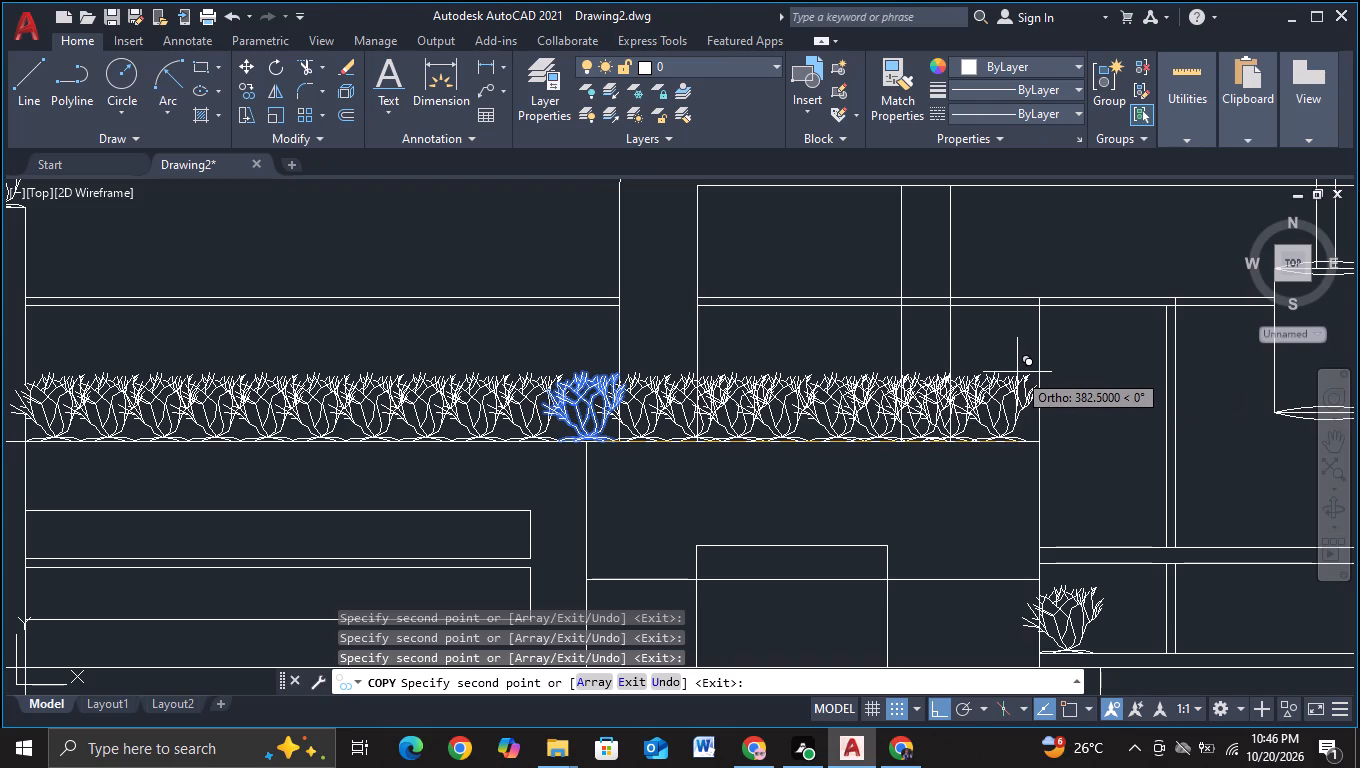
{"action": "left_click", "coordinate": [1020, 372]}
{"action": "key", "text": "Escape"}
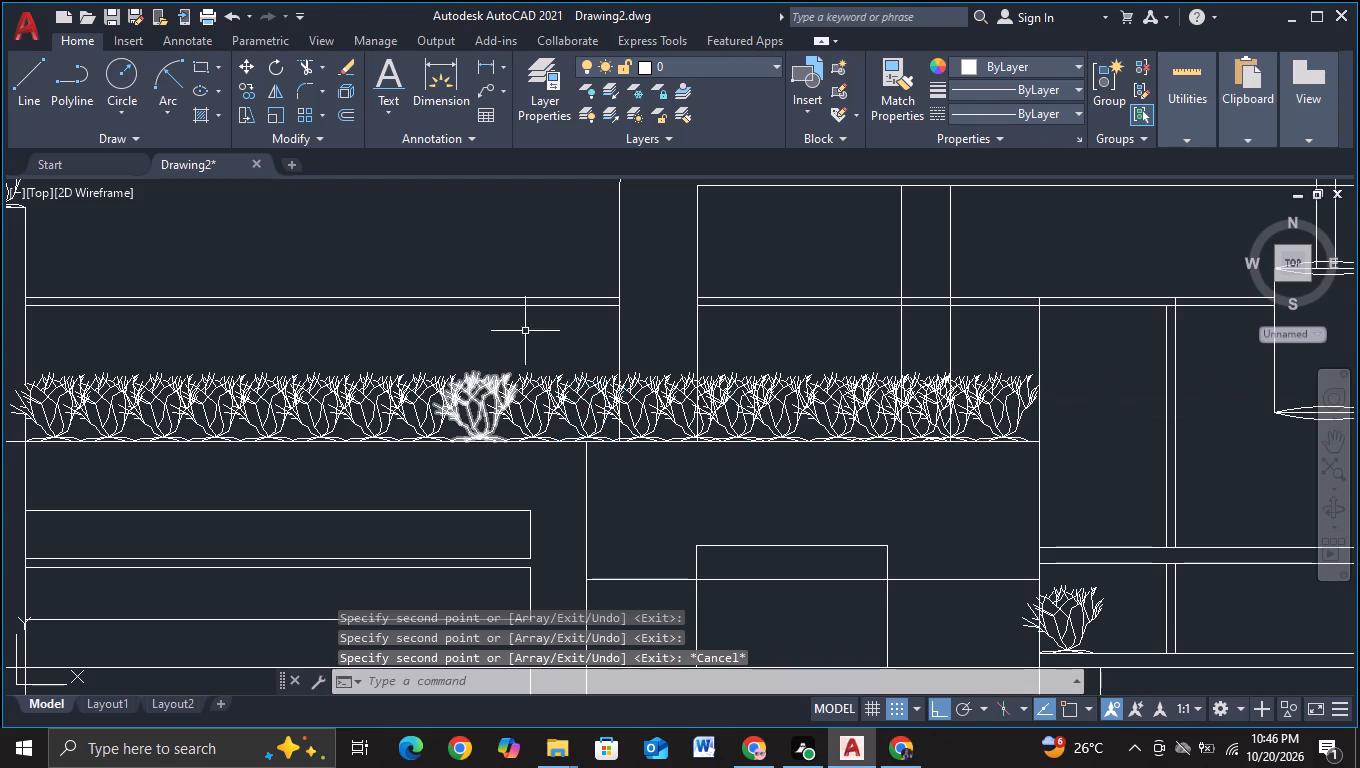
Trim the vertical lines of the arched frame's leg and the inner frame where they run through the extended shrub row.
{"action": "left_click", "coordinate": [304, 70]}
{"action": "scroll", "coordinate": [515, 332], "scroll_direction": "up", "scroll_amount": 2}
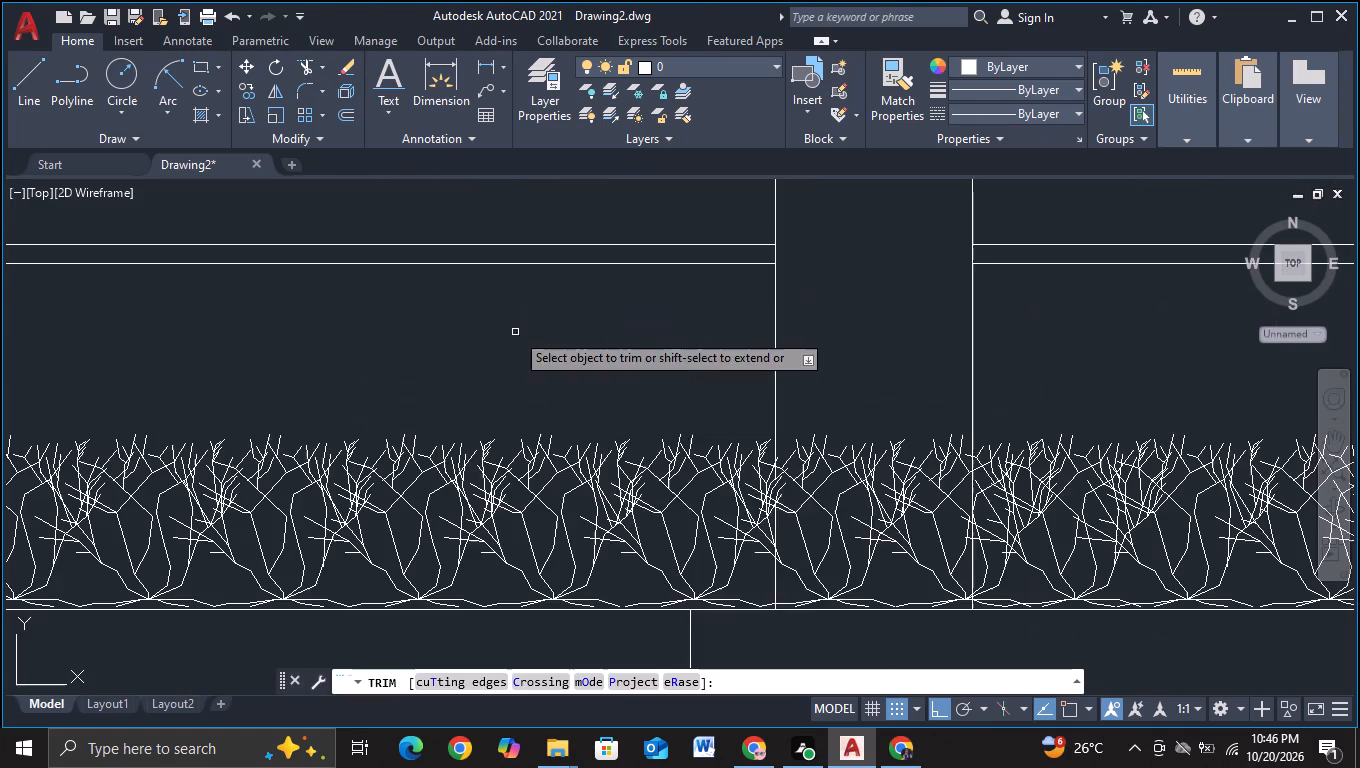
{"action": "left_click", "coordinate": [754, 583]}
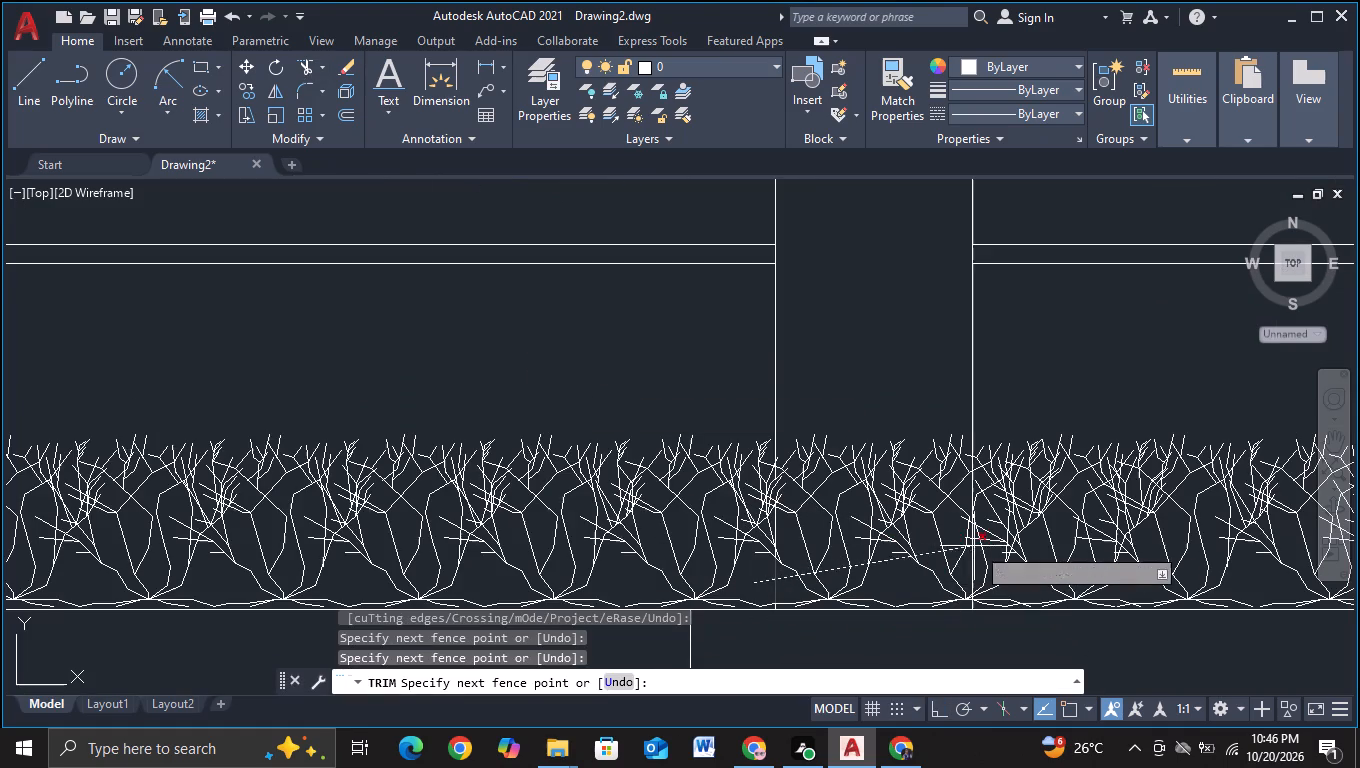
{"action": "middle_click_drag", "start_coordinate": [1023, 548], "coordinate": [377, 542]}
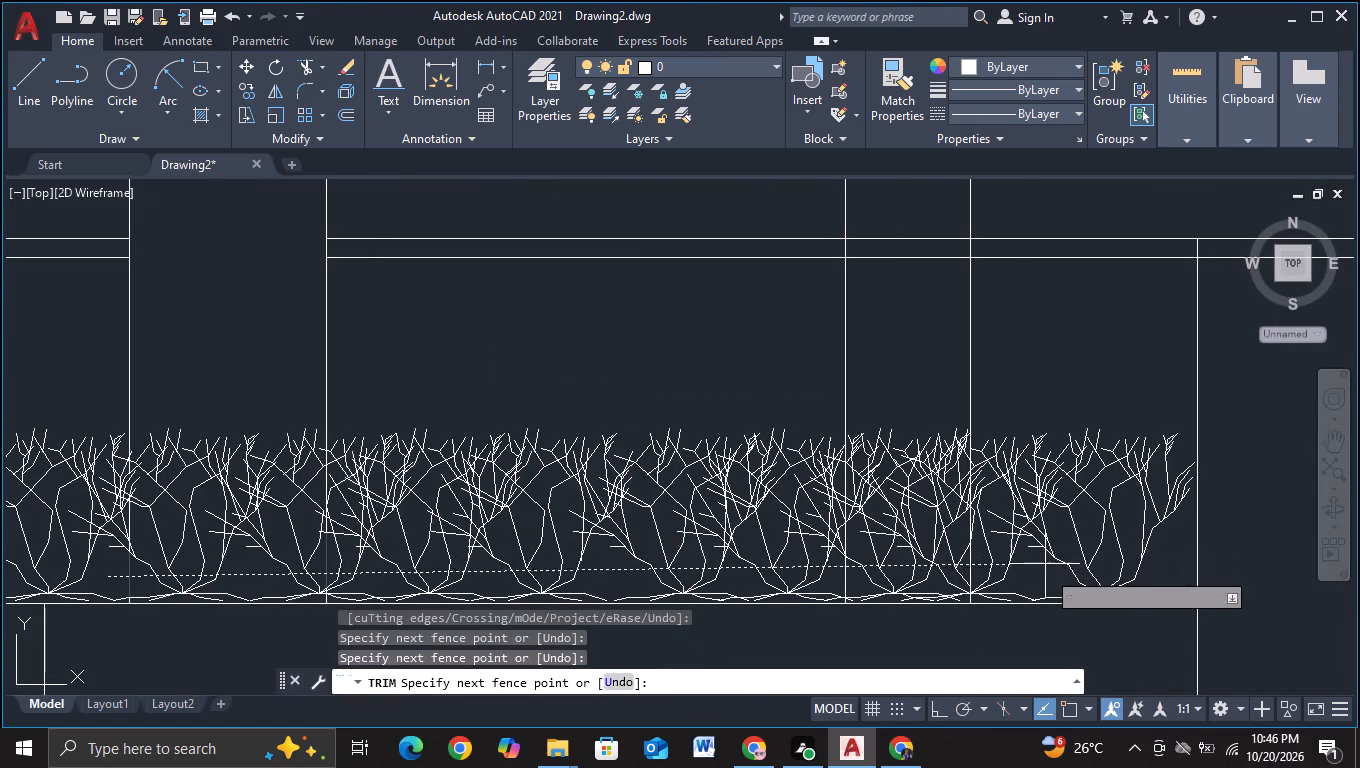
{"action": "left_click", "coordinate": [1047, 581]}
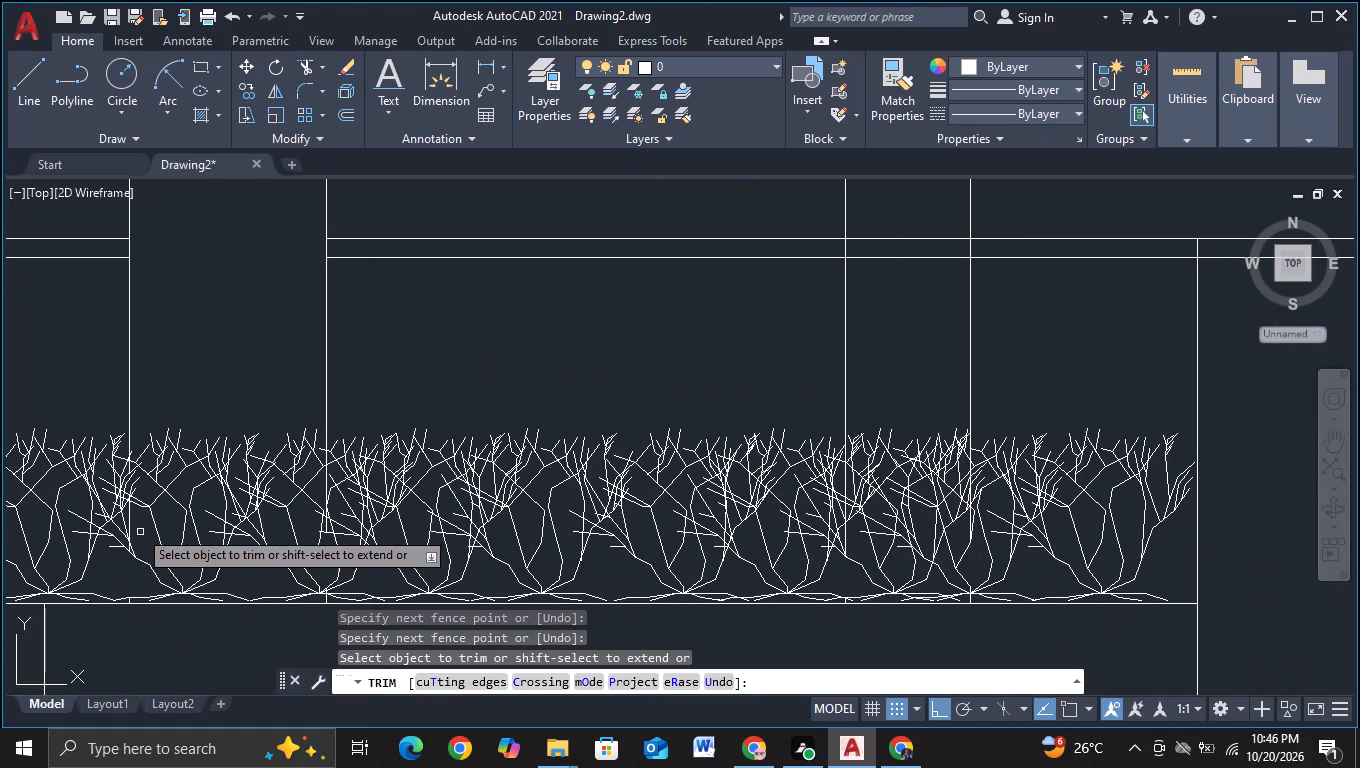
{"action": "left_click", "coordinate": [120, 466]}
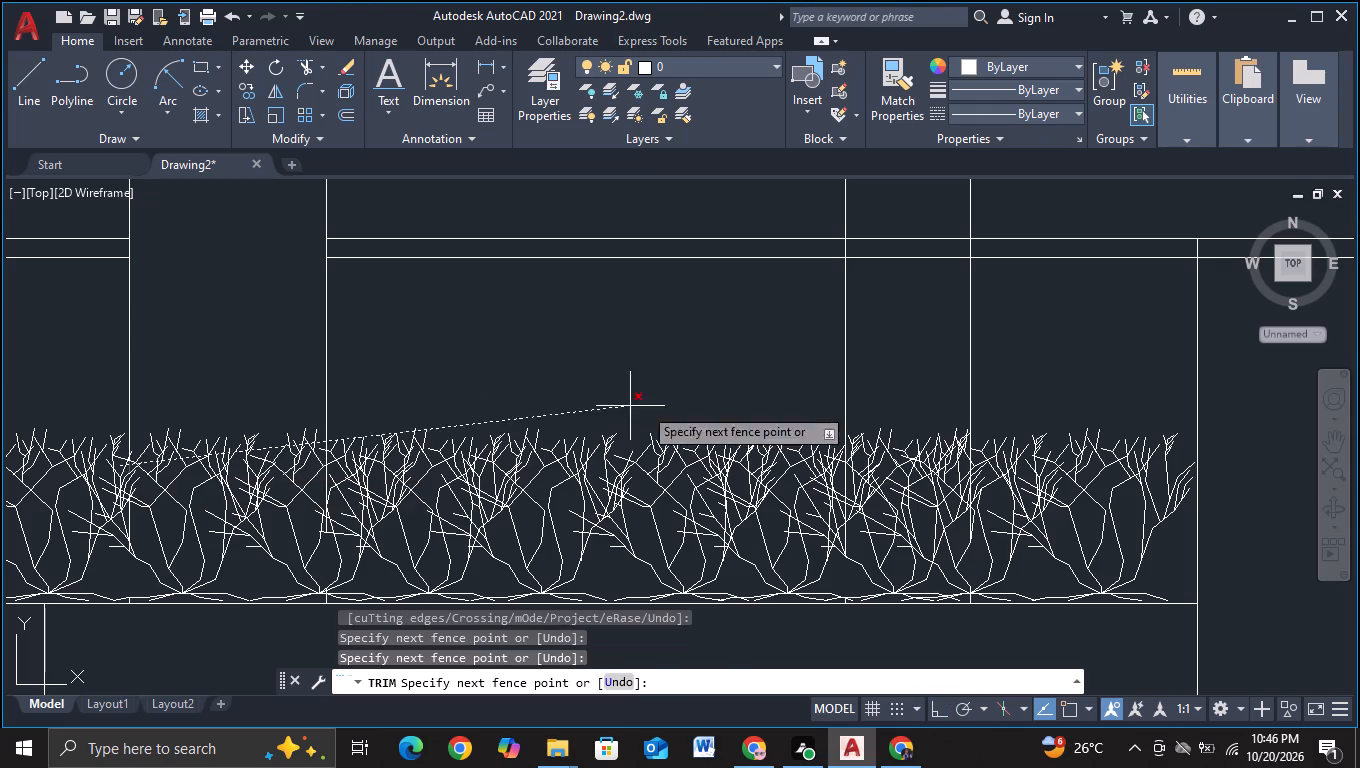
{"action": "left_click", "coordinate": [1081, 466]}
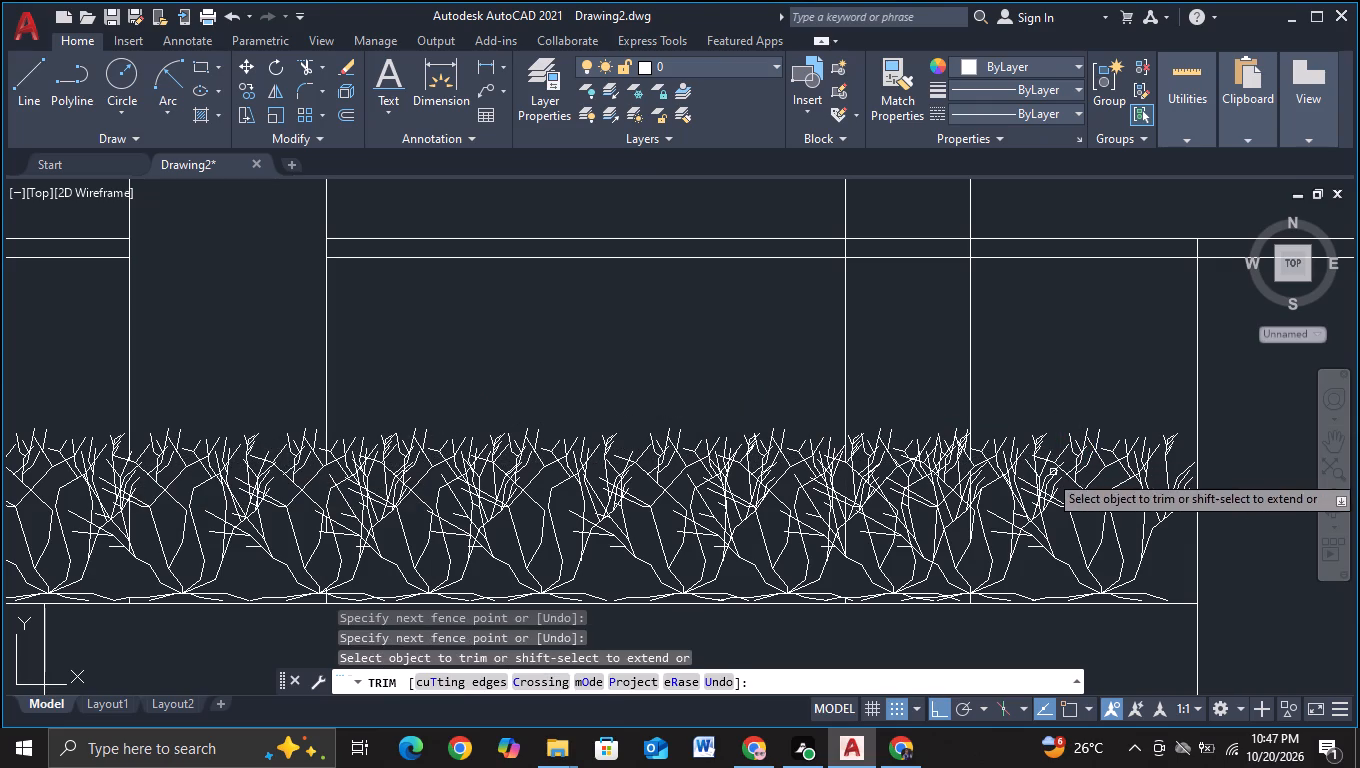
{"action": "scroll", "coordinate": [924, 505], "scroll_direction": "down", "scroll_amount": 2}
{"action": "middle_click_drag", "start_coordinate": [729, 586], "coordinate": [706, 570]}
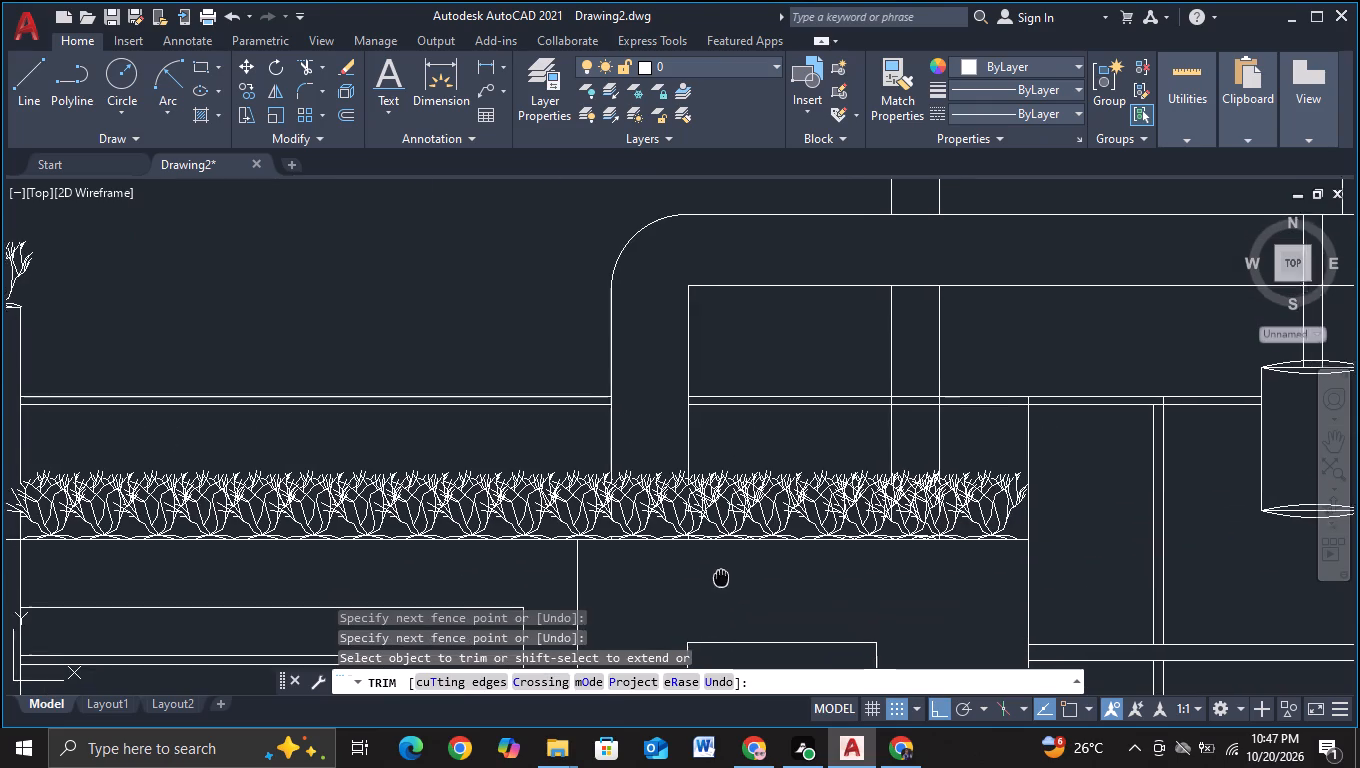
{"action": "middle_click_drag", "start_coordinate": [706, 570], "coordinate": [608, 525]}
{"action": "scroll", "coordinate": [654, 532], "scroll_direction": "down", "scroll_amount": 1}
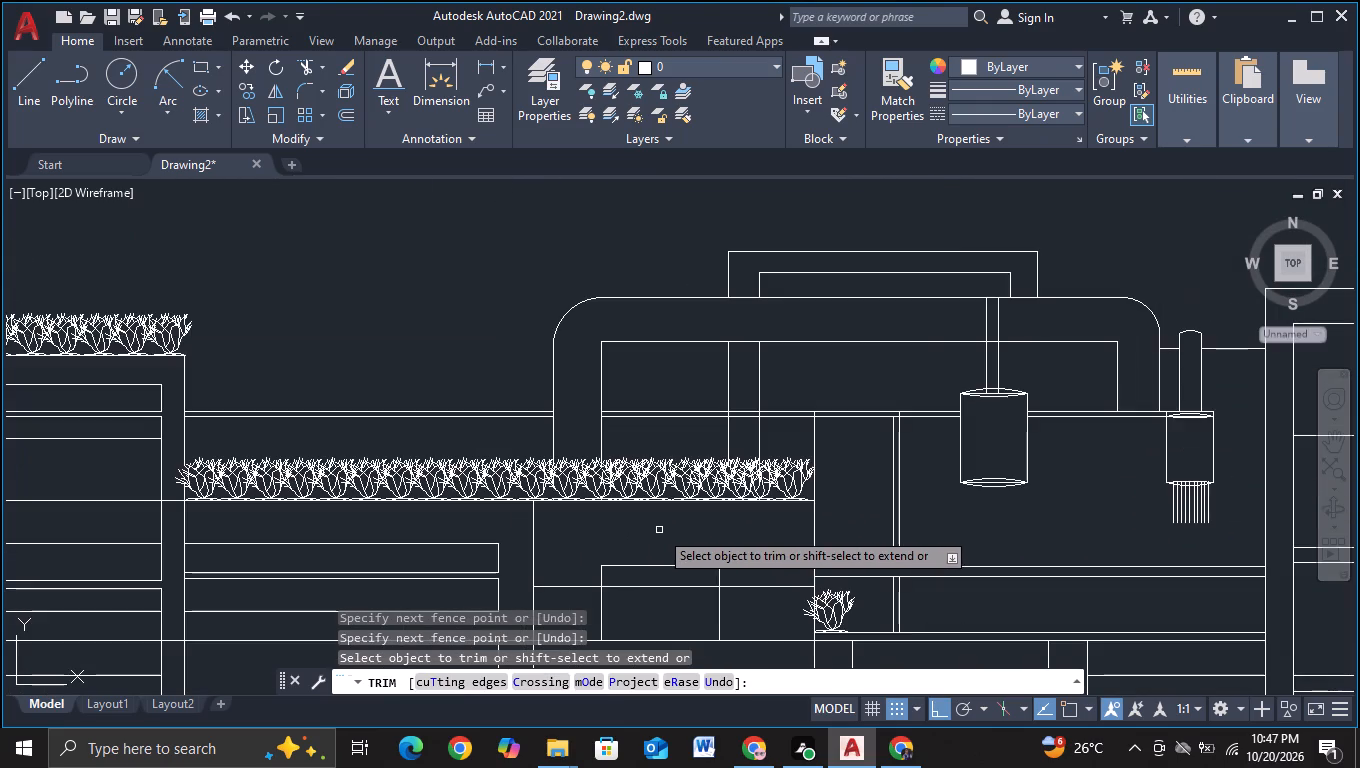
{"action": "middle_click_drag", "start_coordinate": [659, 530], "coordinate": [559, 398]}
{"action": "key", "text": "Escape"}
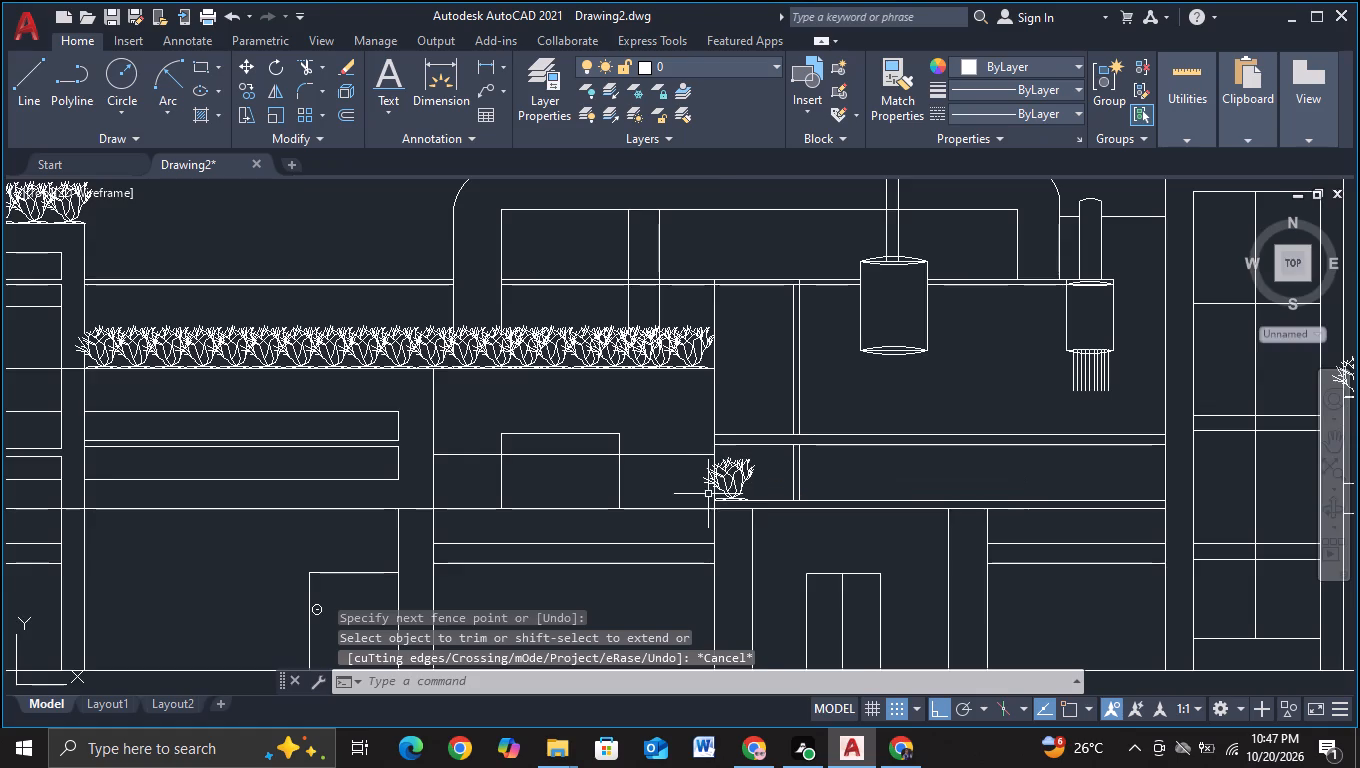
Trim the wall line where it overlaps the starter shrub on the ledge below, beside the lower roof block.
{"action": "scroll", "coordinate": [708, 494], "scroll_direction": "up", "scroll_amount": 2}
{"action": "left_click", "coordinate": [300, 73]}
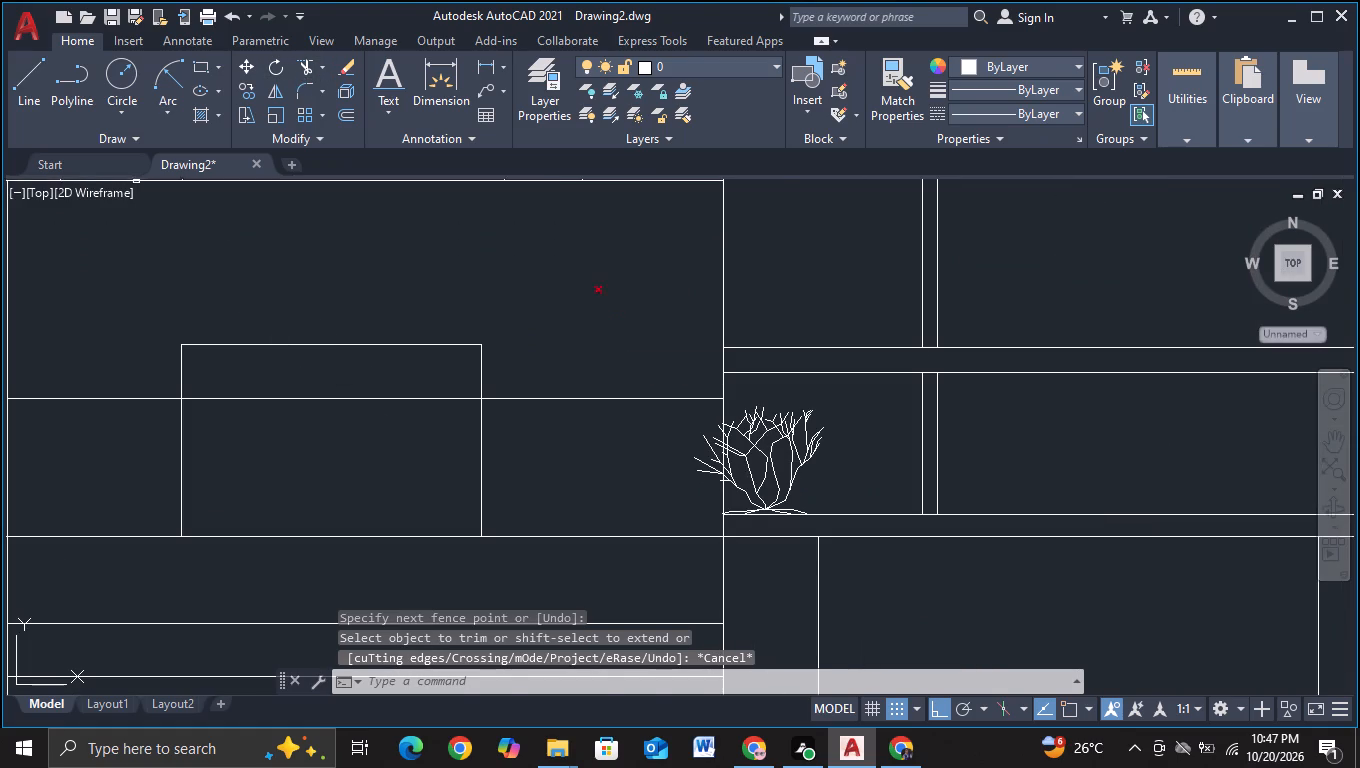
{"action": "scroll", "coordinate": [618, 341], "scroll_direction": "up", "scroll_amount": 2}
{"action": "middle_click_drag", "start_coordinate": [778, 574], "coordinate": [503, 429]}
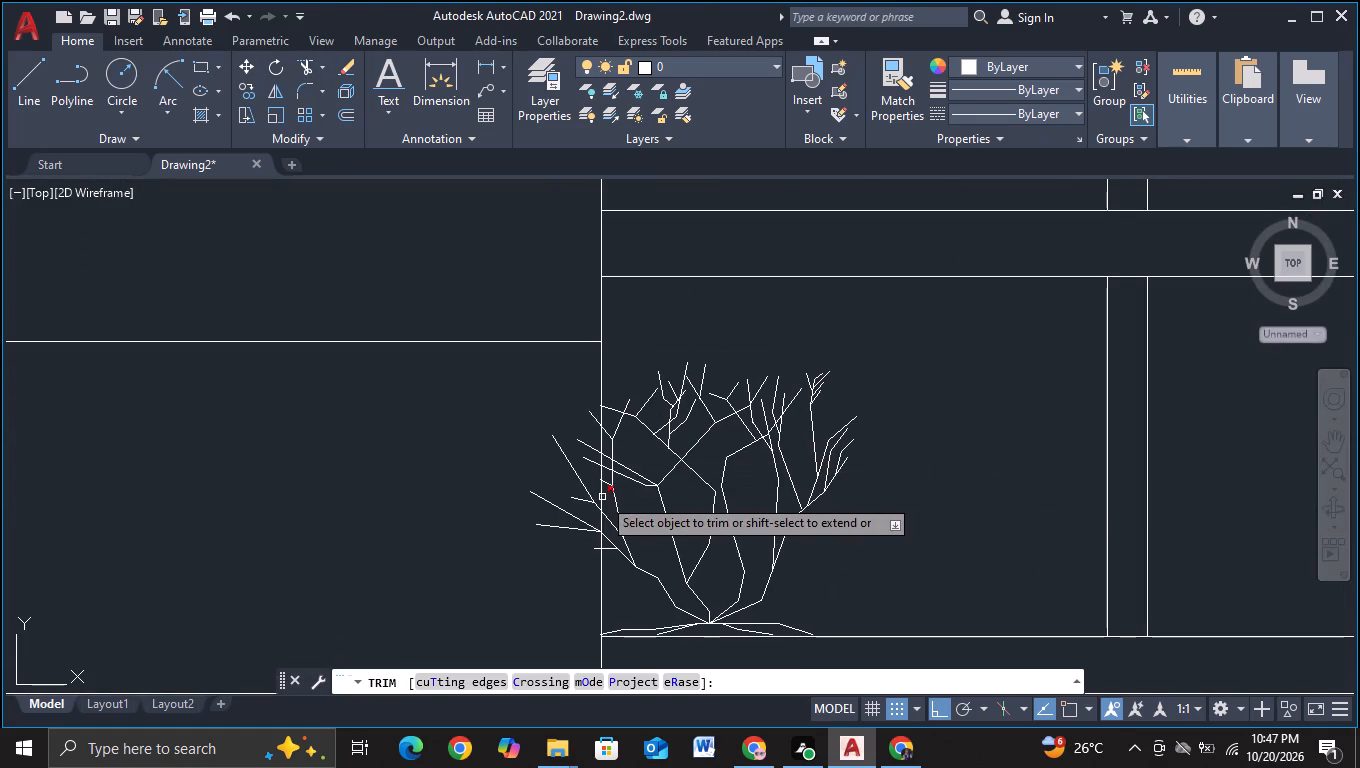
{"action": "left_click", "coordinate": [602, 497]}
{"action": "left_click", "coordinate": [600, 543]}
{"action": "left_click", "coordinate": [600, 526]}
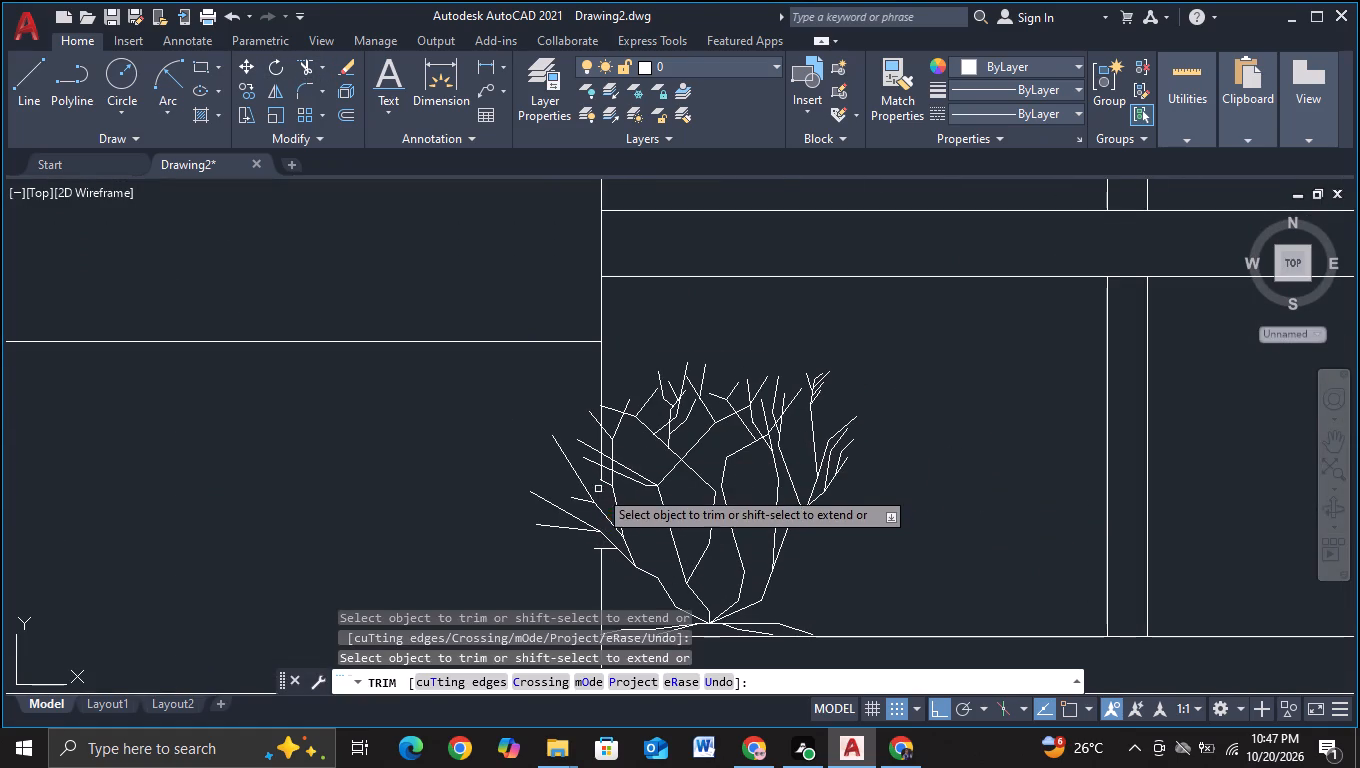
{"action": "left_click", "coordinate": [601, 462]}
{"action": "left_click", "coordinate": [600, 448]}
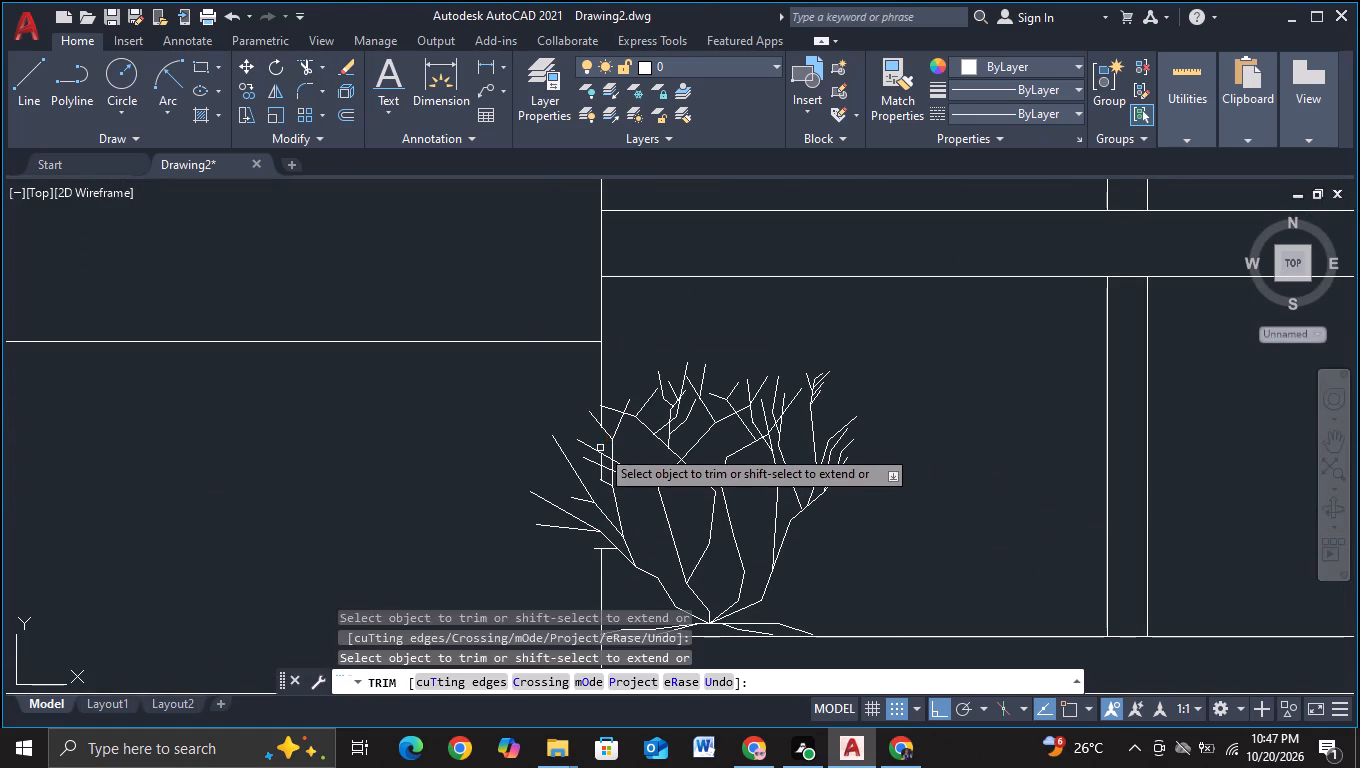
{"action": "key", "text": "Escape"}
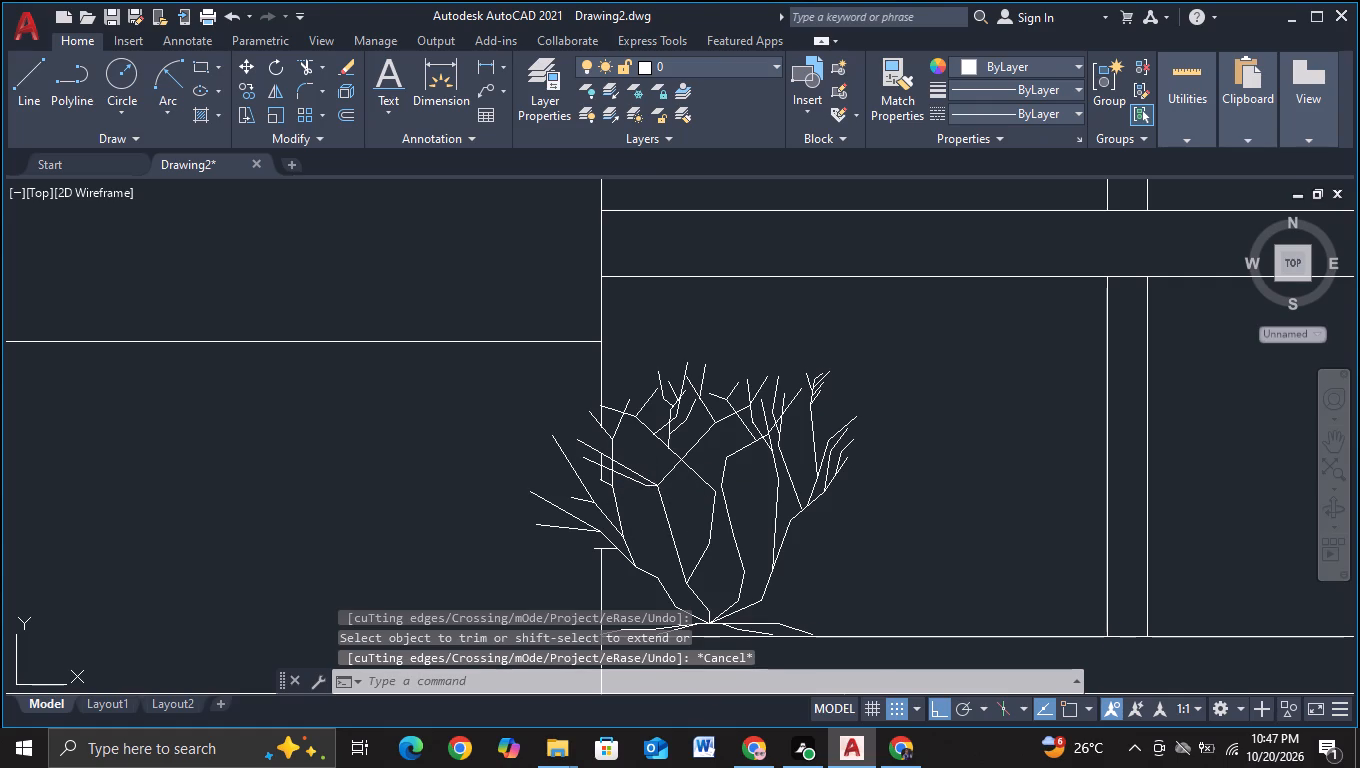
Copy the ledge's starter shrub thirteen times in a straight row, about 50 units apart, up to the tall tower's wall.
{"action": "left_click", "coordinate": [654, 488]}
{"action": "key", "text": "c"}
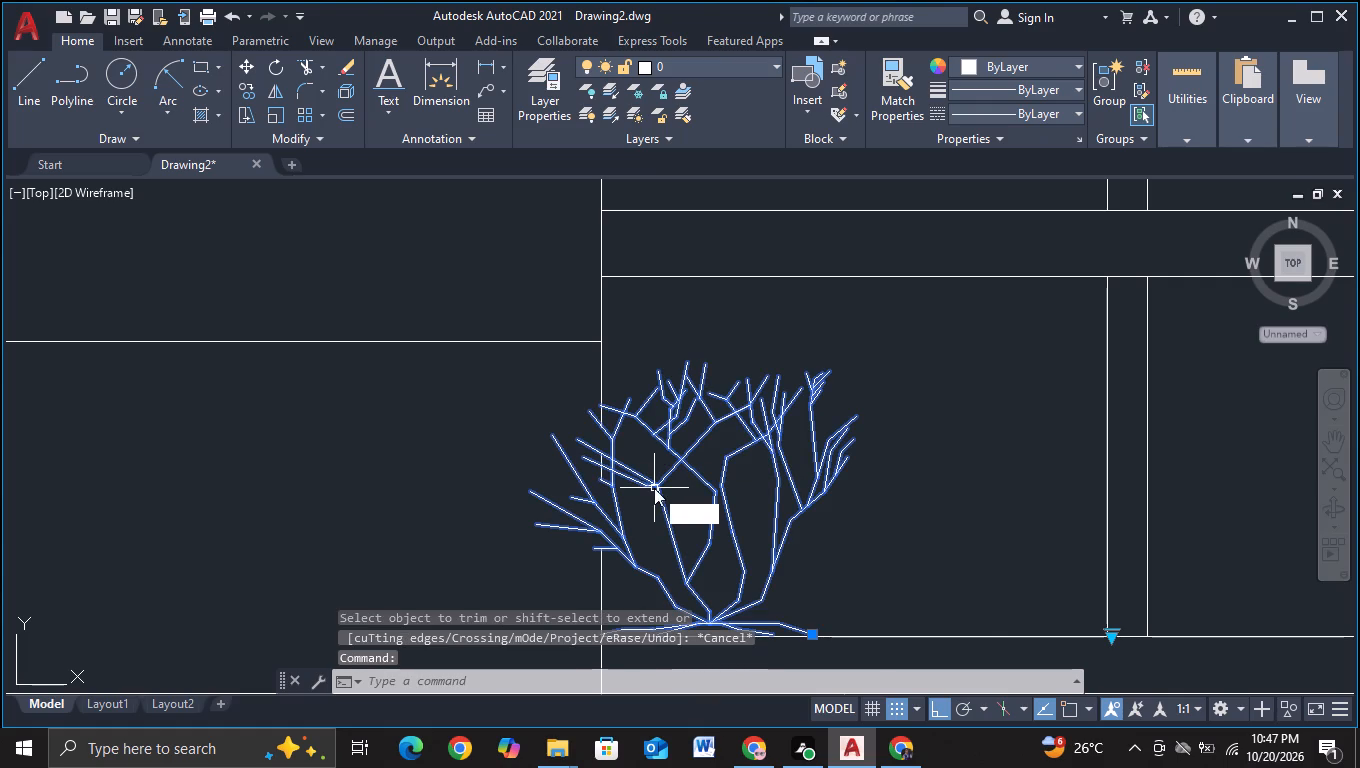
{"action": "left_click", "coordinate": [749, 558]}
{"action": "left_click", "coordinate": [667, 484]}
{"action": "scroll", "coordinate": [864, 468], "scroll_direction": "down", "scroll_amount": 2}
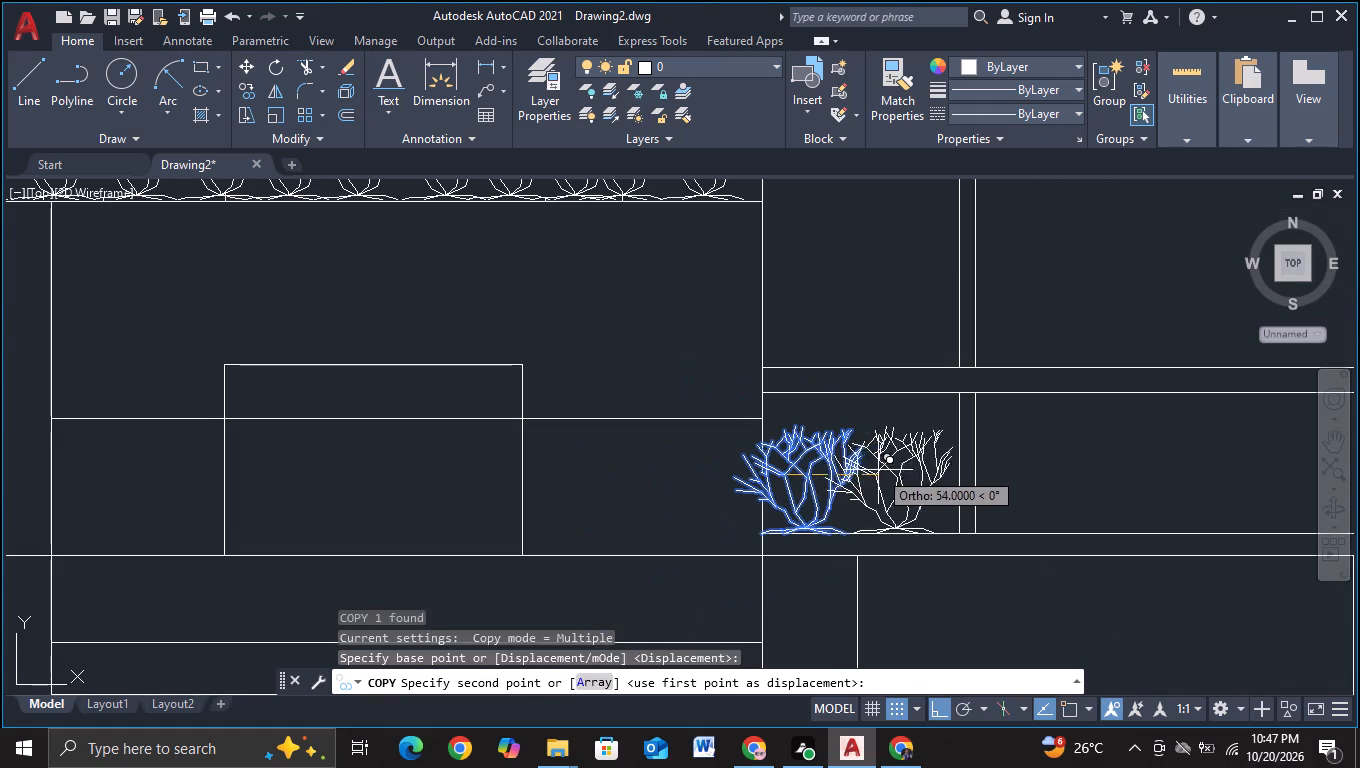
{"action": "middle_click_drag", "start_coordinate": [878, 470], "coordinate": [663, 505]}
{"action": "left_click", "coordinate": [662, 505]}
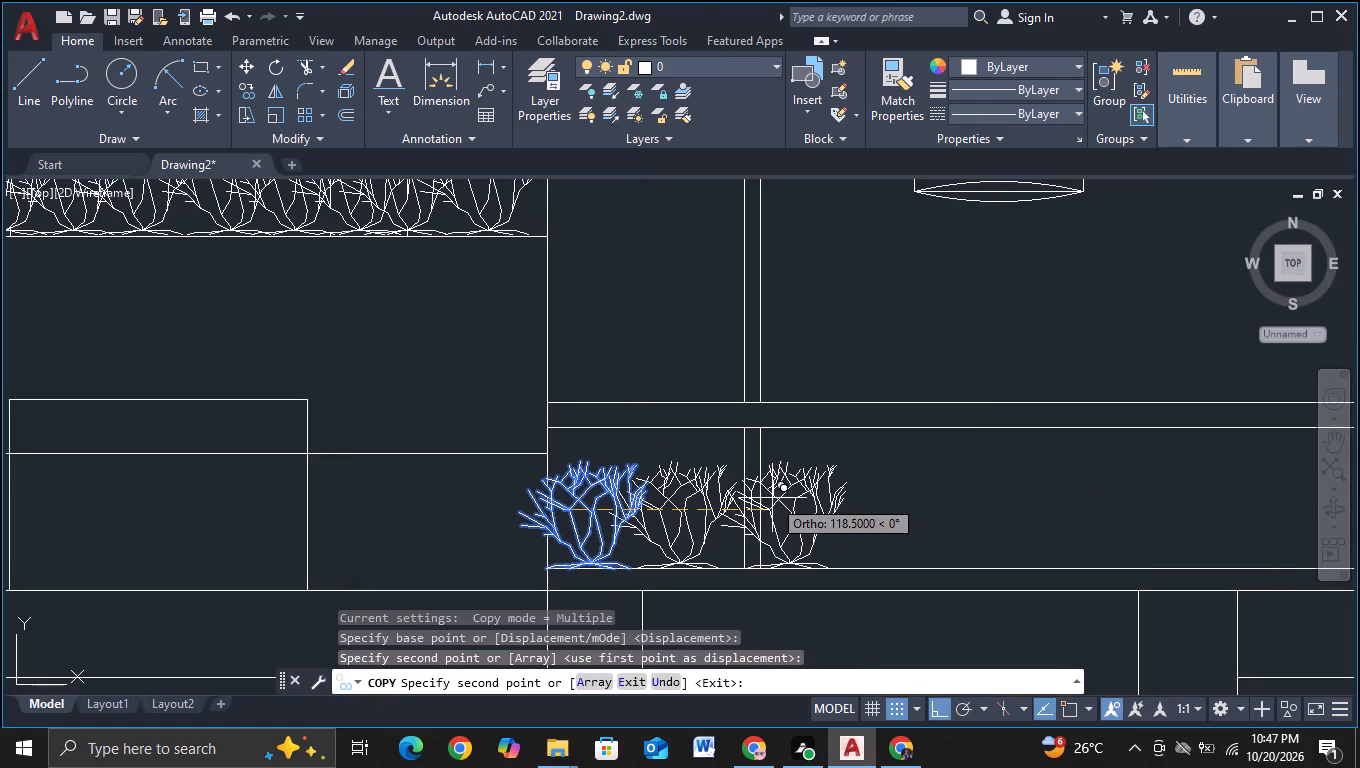
{"action": "left_click", "coordinate": [741, 500]}
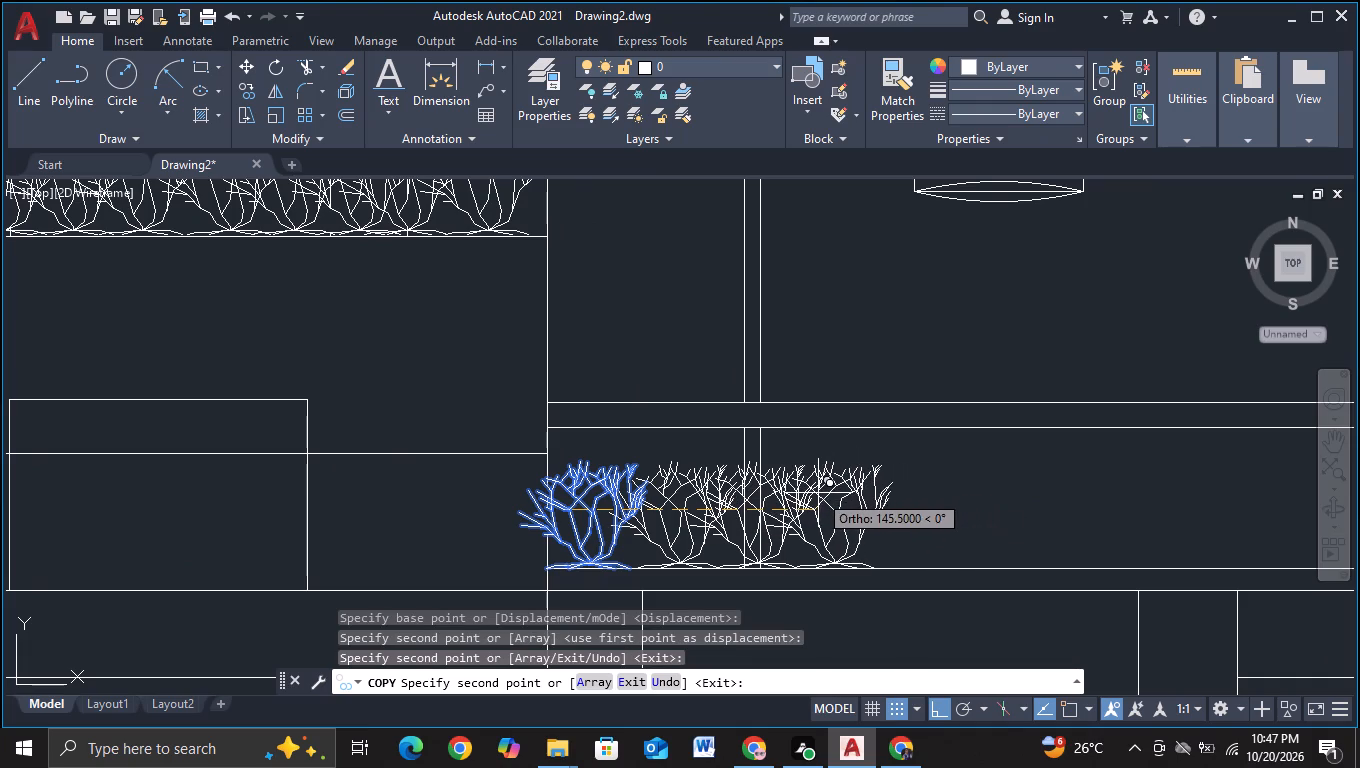
{"action": "left_click", "coordinate": [818, 493]}
{"action": "left_click", "coordinate": [905, 483]}
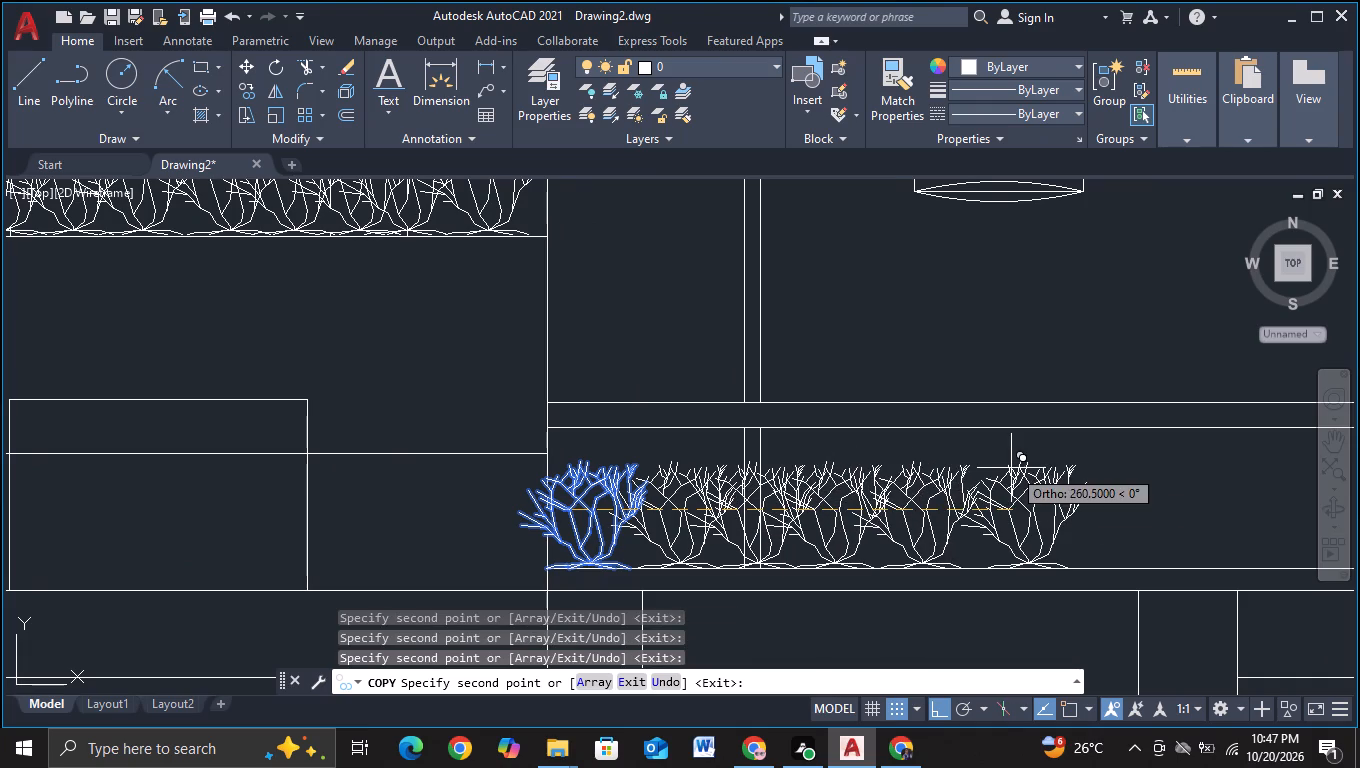
{"action": "middle_click_drag", "start_coordinate": [974, 481], "coordinate": [603, 478]}
{"action": "left_click", "coordinate": [619, 475]}
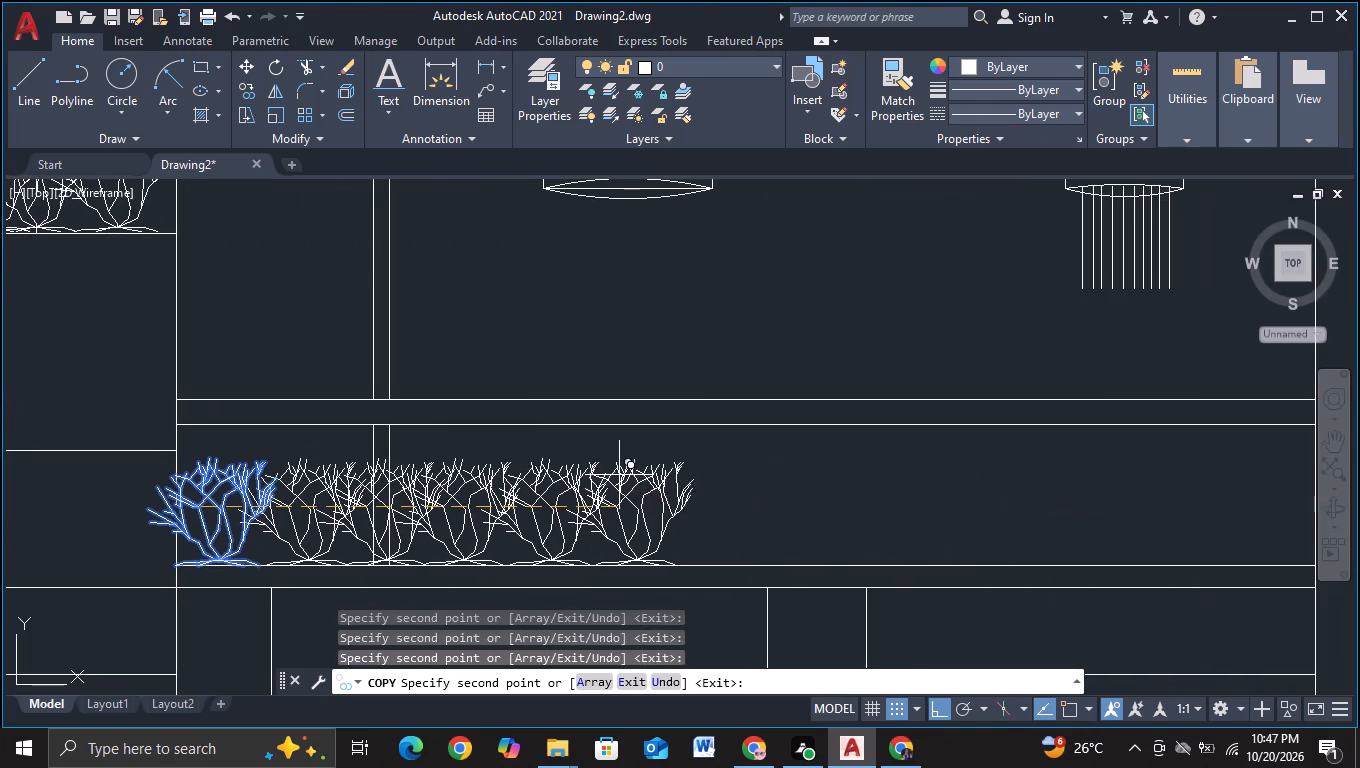
{"action": "left_click", "coordinate": [698, 475]}
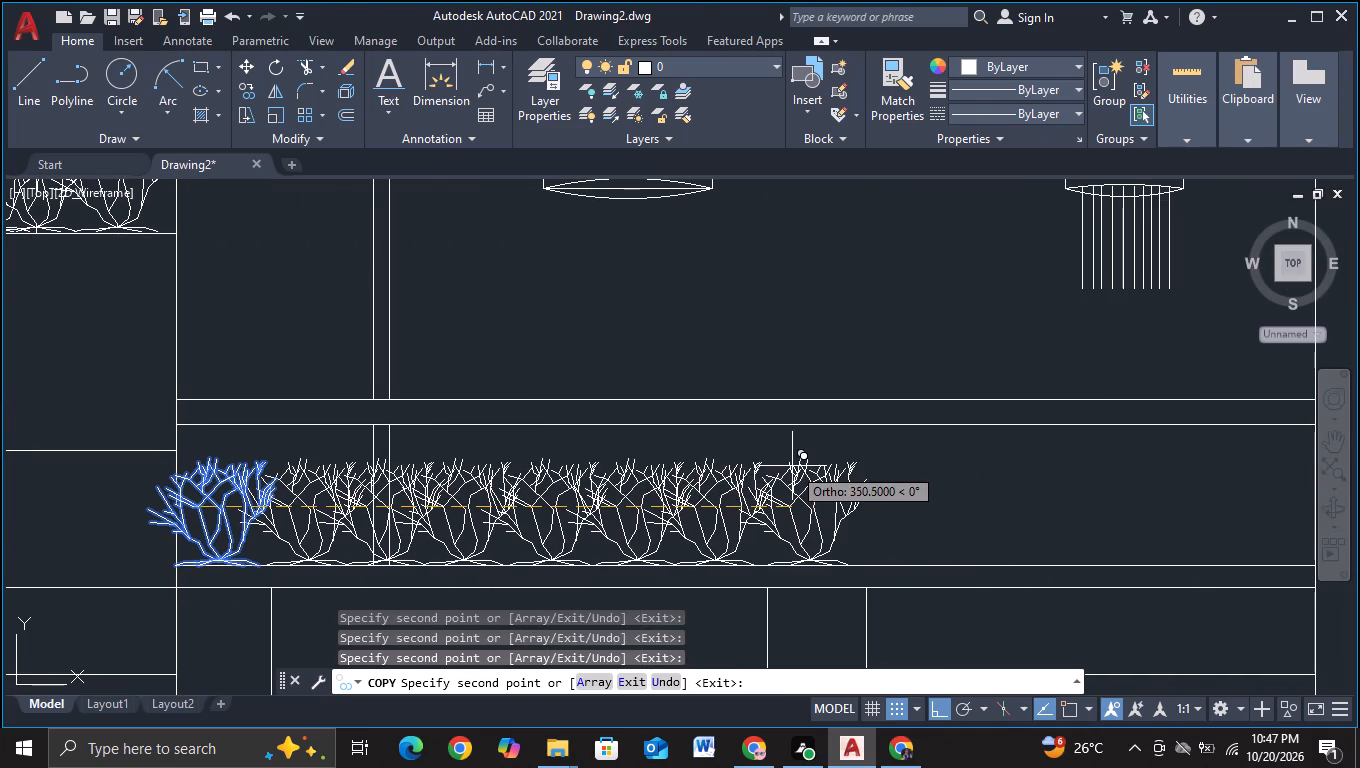
{"action": "left_click", "coordinate": [779, 468]}
{"action": "left_click", "coordinate": [860, 459]}
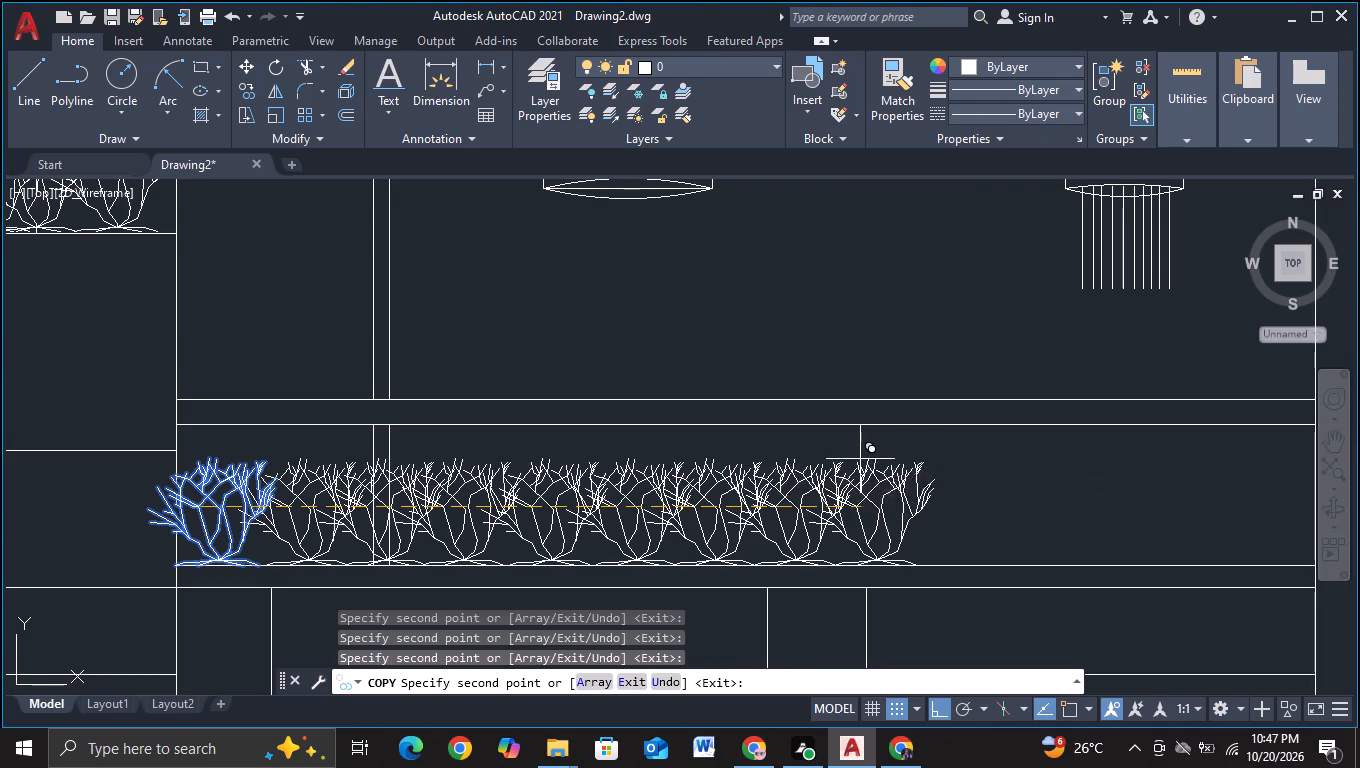
{"action": "left_click", "coordinate": [936, 458]}
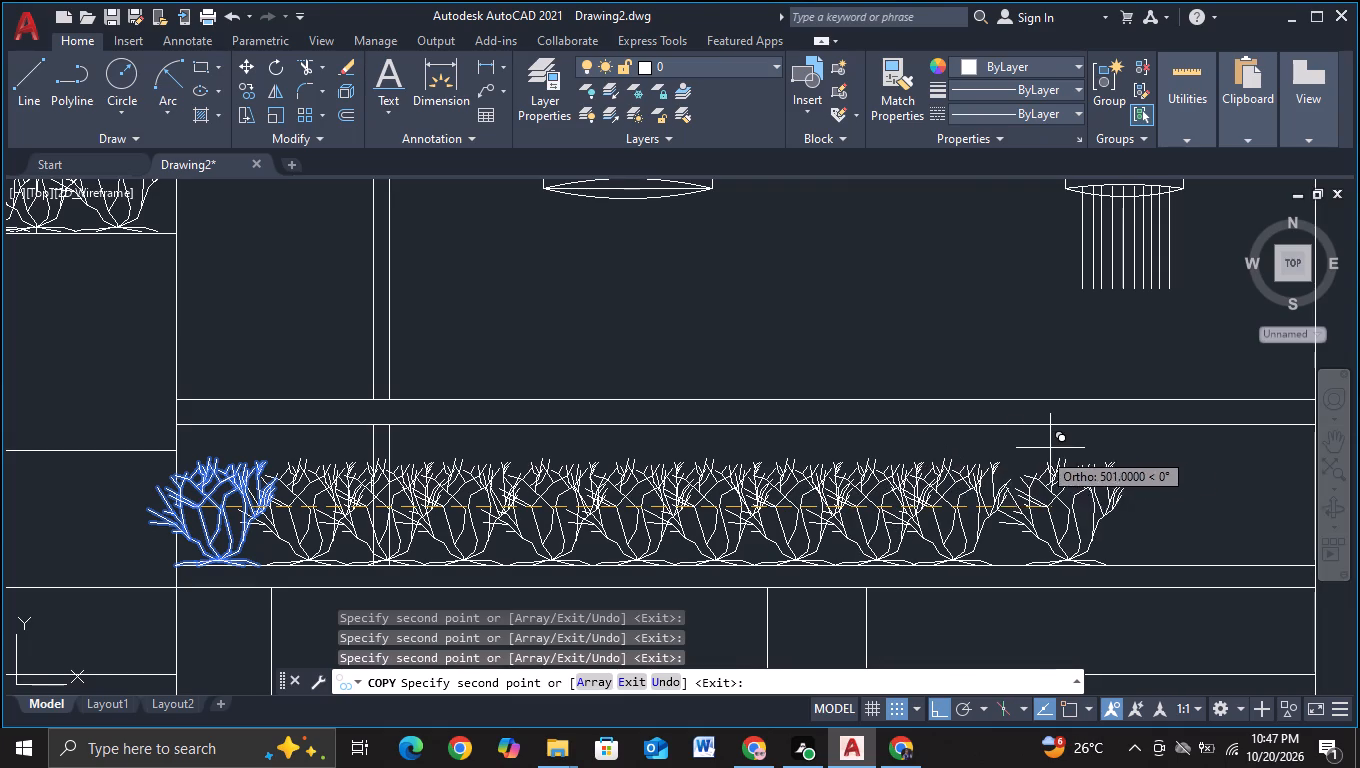
{"action": "left_click", "coordinate": [1014, 454]}
{"action": "middle_click_drag", "start_coordinate": [1014, 454], "coordinate": [584, 472]}
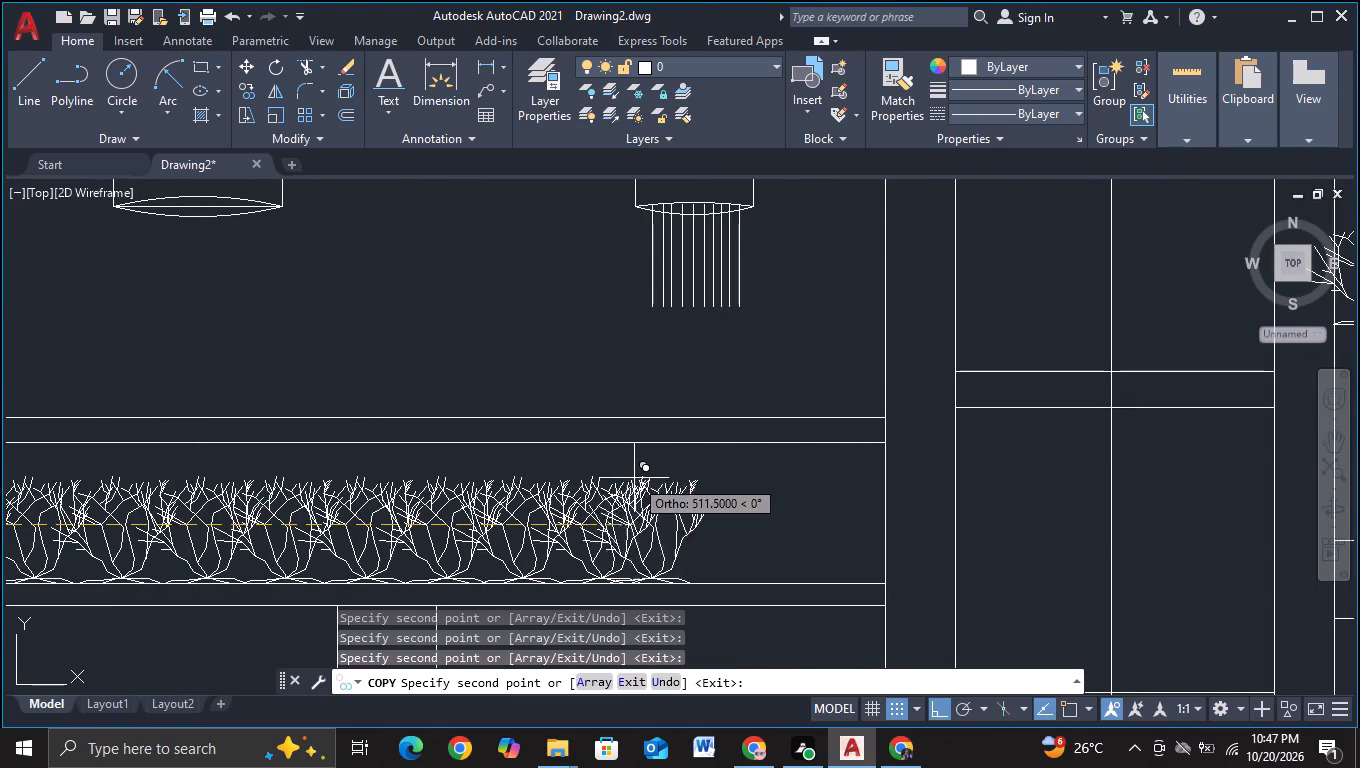
{"action": "left_click", "coordinate": [672, 472]}
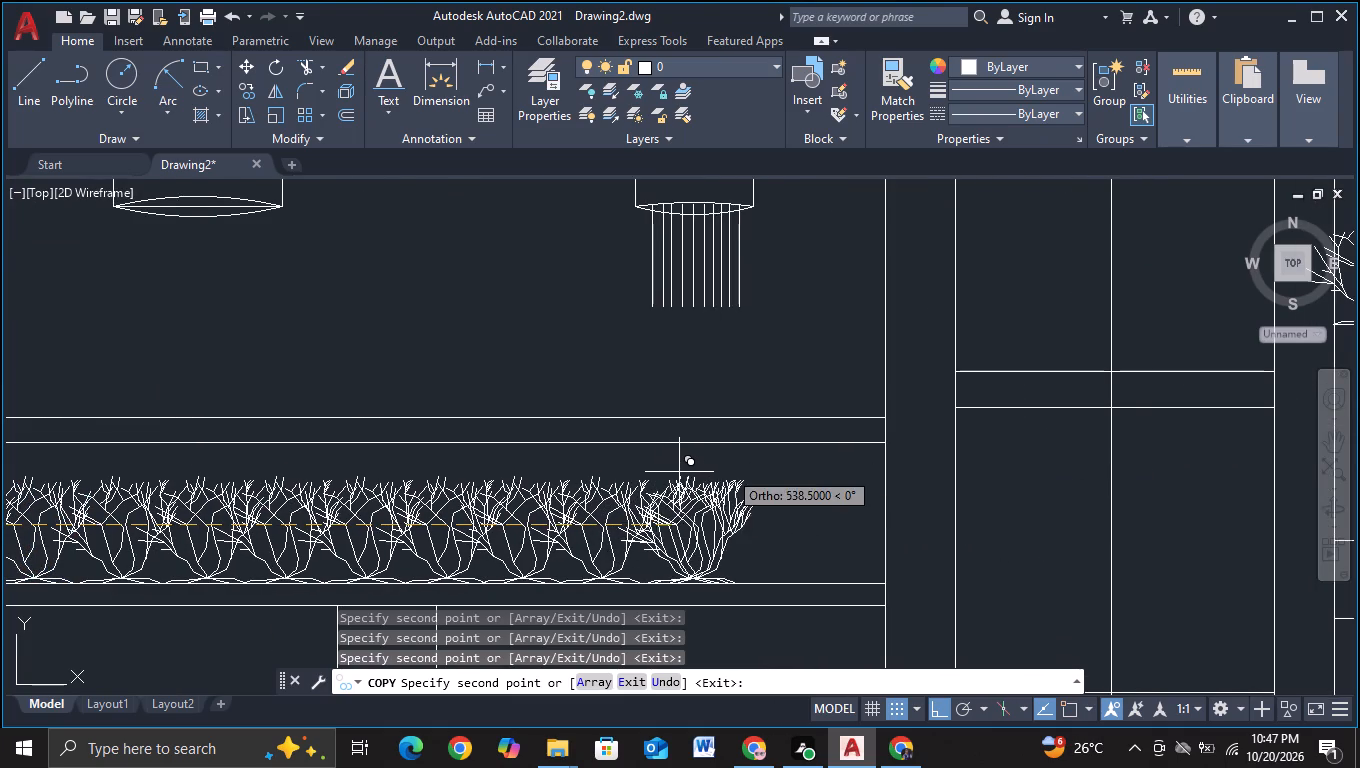
{"action": "left_click", "coordinate": [751, 467]}
{"action": "left_click", "coordinate": [828, 464]}
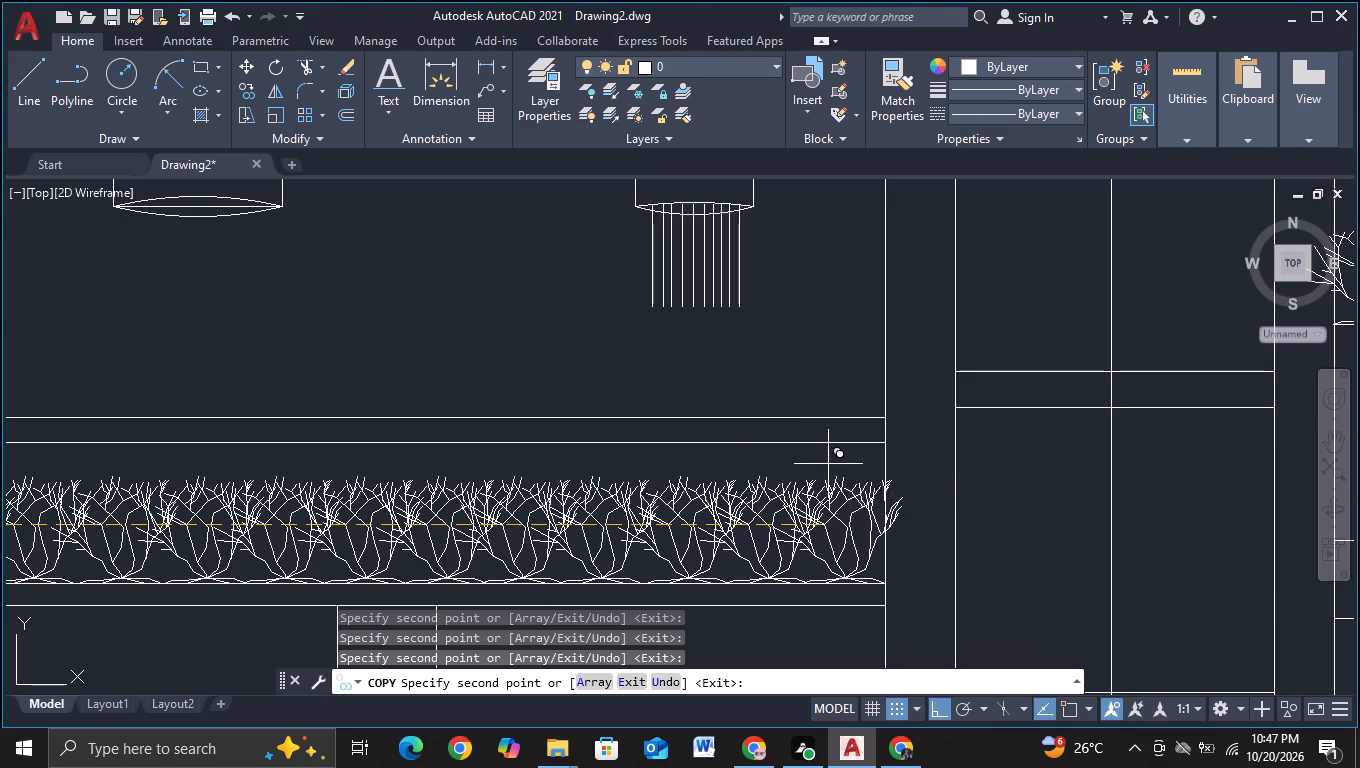
{"action": "key", "text": "Escape"}
Trim the tall tower's wall line where the last shrub of the ledge row overlaps it.
{"action": "left_click", "coordinate": [309, 76]}
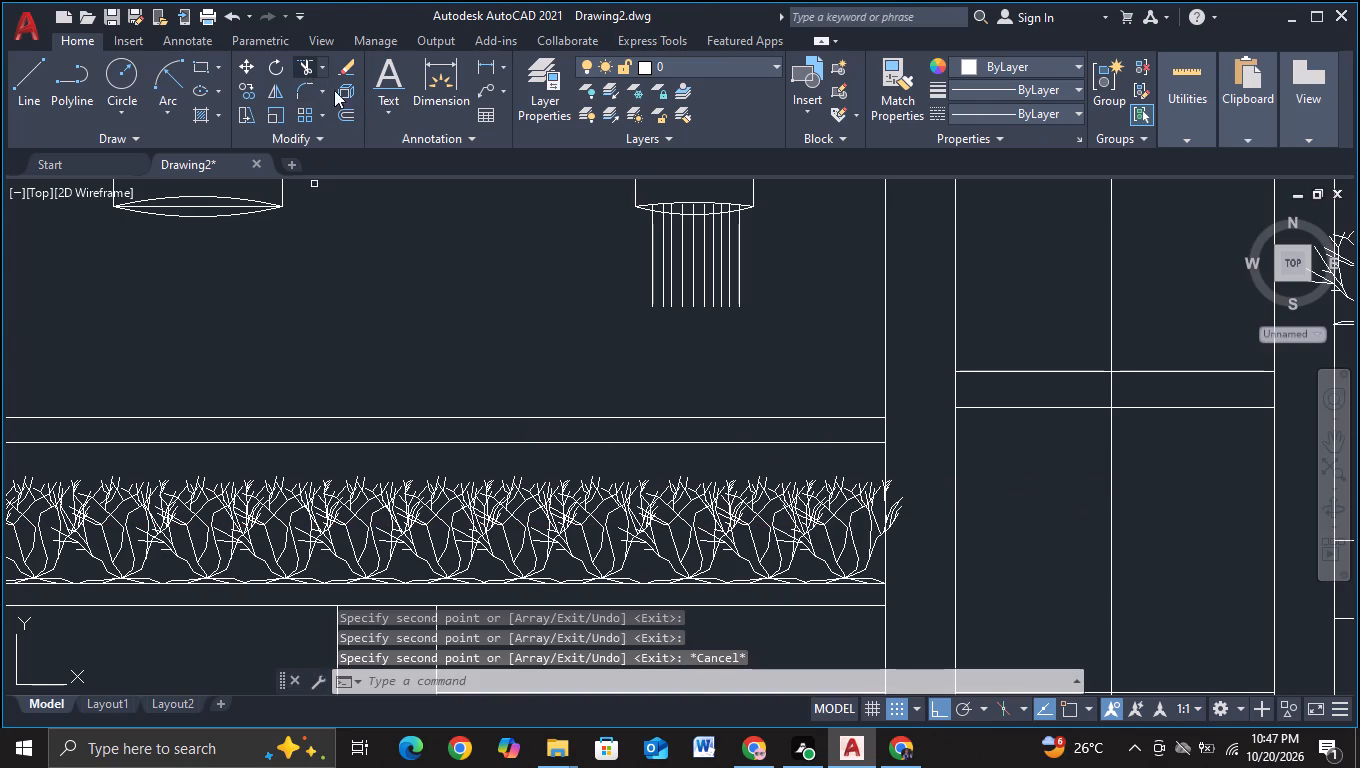
{"action": "scroll", "coordinate": [944, 531], "scroll_direction": "up", "scroll_amount": 2}
{"action": "scroll", "coordinate": [860, 532], "scroll_direction": "up", "scroll_amount": 2}
{"action": "left_click_drag", "start_coordinate": [657, 443], "coordinate": [705, 414]}
{"action": "left_click_drag", "start_coordinate": [710, 358], "coordinate": [607, 380]}
{"action": "middle_click_drag", "start_coordinate": [661, 375], "coordinate": [674, 469]}
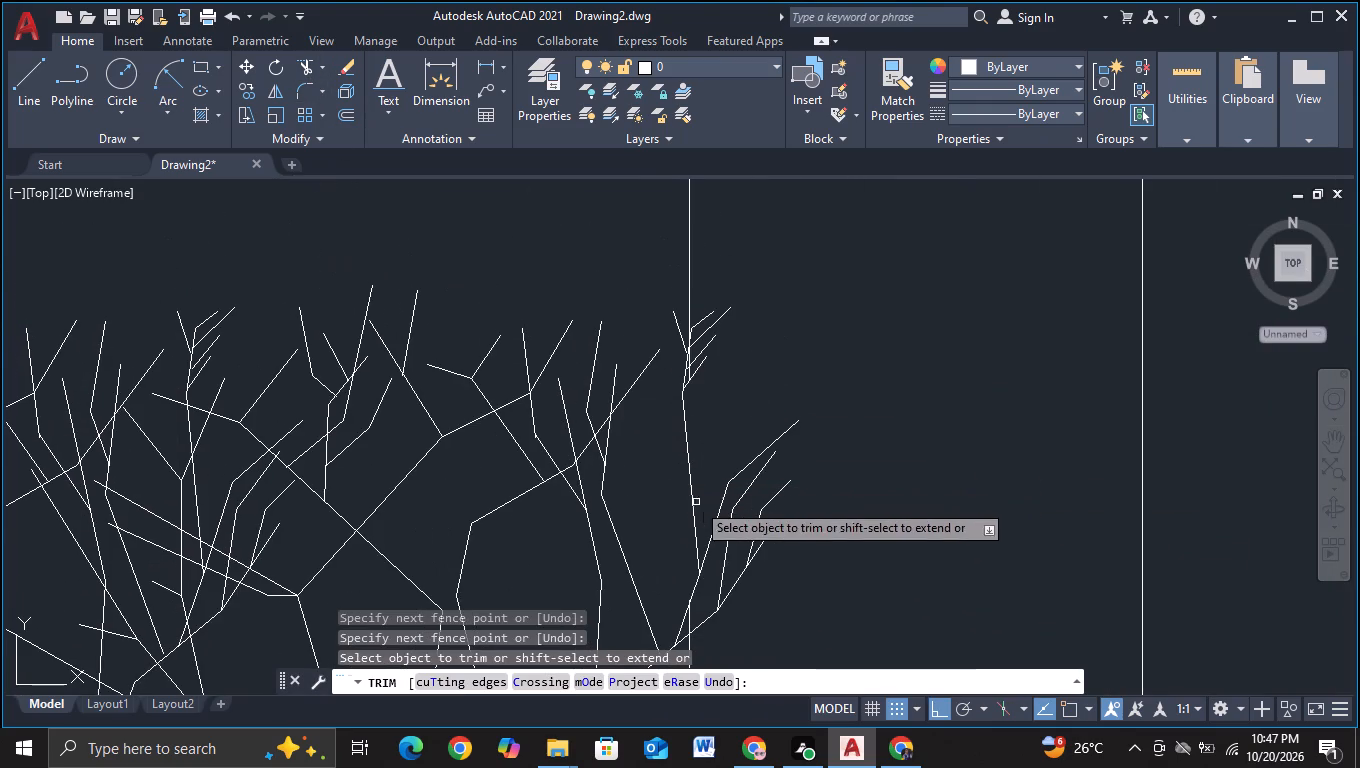
{"action": "scroll", "coordinate": [689, 373], "scroll_direction": "up", "scroll_amount": 1}
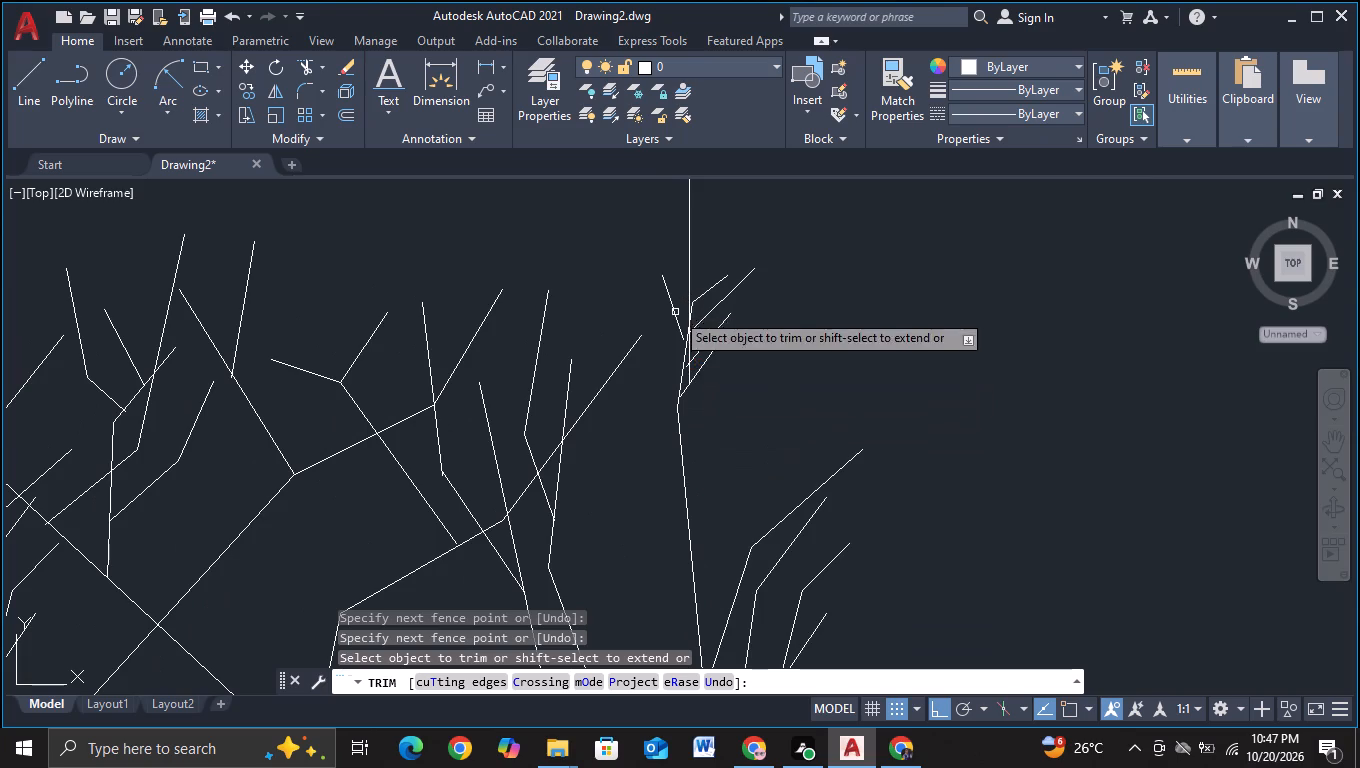
{"action": "scroll", "coordinate": [679, 321], "scroll_direction": "up", "scroll_amount": 2}
{"action": "left_click", "coordinate": [701, 396]}
{"action": "left_click", "coordinate": [703, 444]}
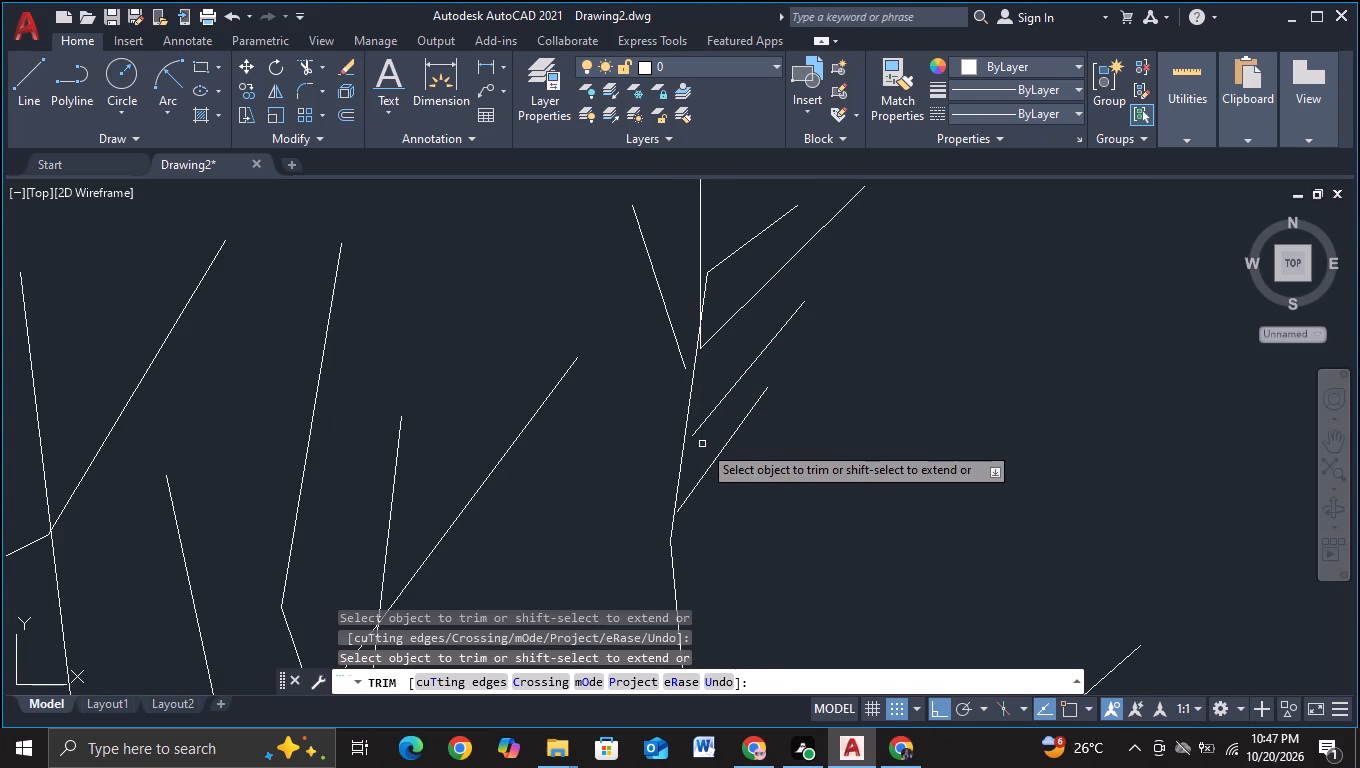
Trim the pair of vertical lines where they run through the shrub row on the ledge.
{"action": "scroll", "coordinate": [702, 444], "scroll_direction": "down", "scroll_amount": 4}
{"action": "scroll", "coordinate": [534, 570], "scroll_direction": "down", "scroll_amount": 3}
{"action": "middle_click_drag", "start_coordinate": [403, 556], "coordinate": [725, 370]}
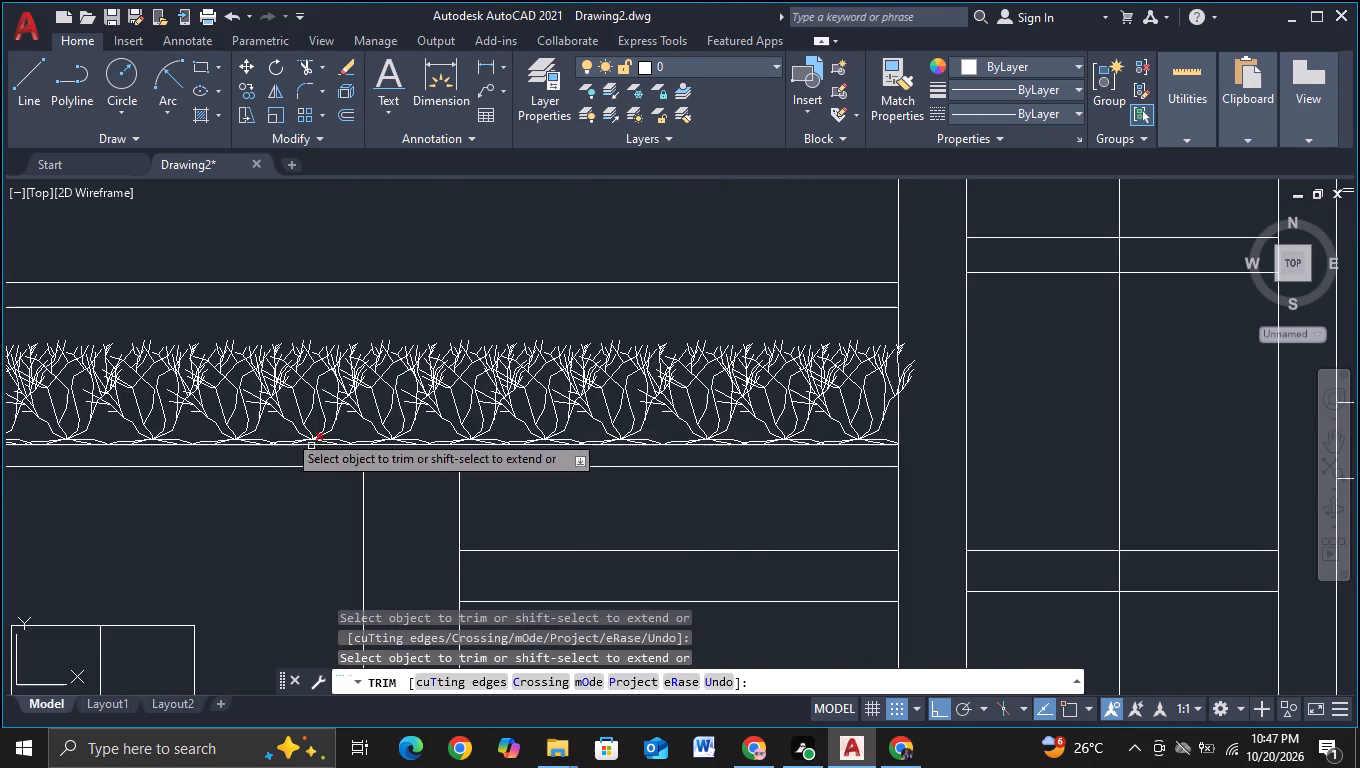
{"action": "middle_click_drag", "start_coordinate": [167, 385], "coordinate": [1001, 341]}
{"action": "scroll", "coordinate": [857, 395], "scroll_direction": "up", "scroll_amount": 1}
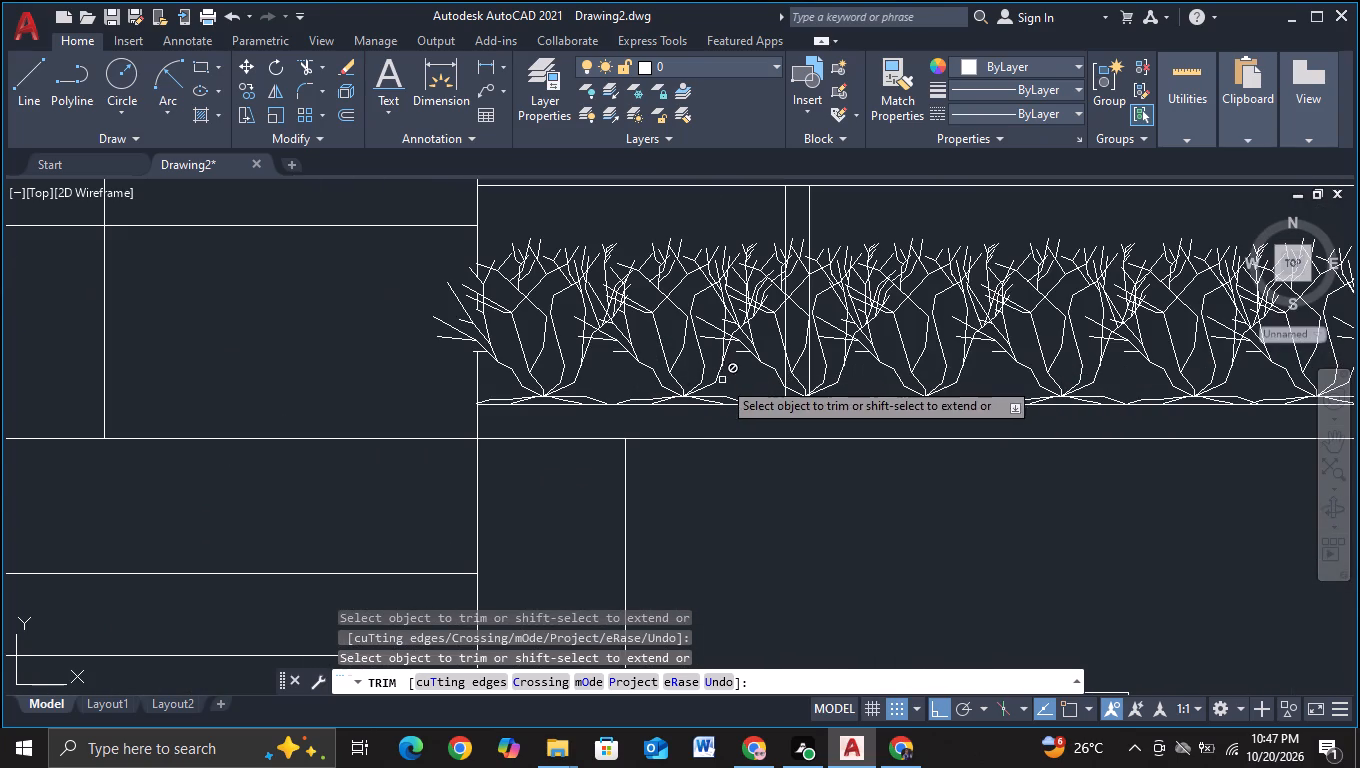
{"action": "left_click", "coordinate": [741, 384]}
{"action": "left_click", "coordinate": [896, 353]}
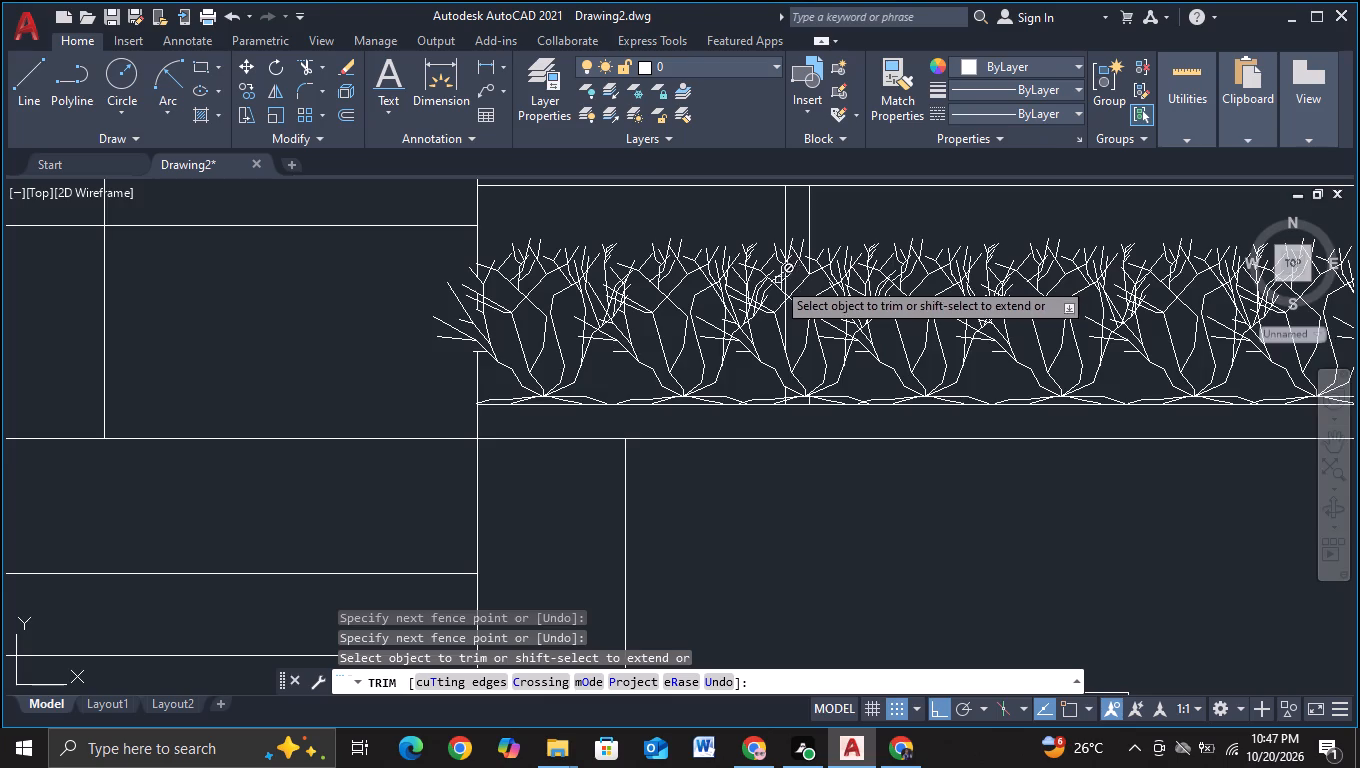
{"action": "scroll", "coordinate": [775, 280], "scroll_direction": "up", "scroll_amount": 2}
{"action": "left_click", "coordinate": [768, 241]}
{"action": "left_click", "coordinate": [1084, 259]}
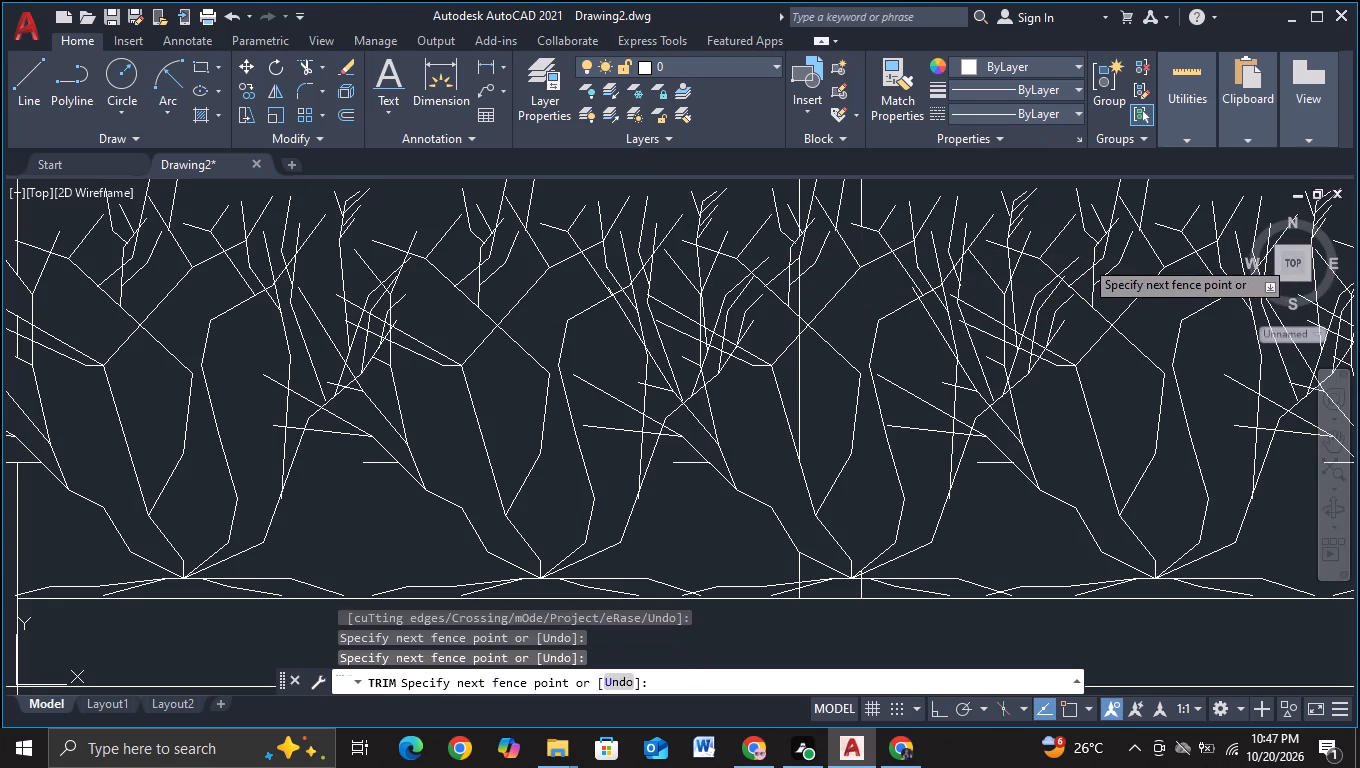
{"action": "left_click", "coordinate": [798, 300]}
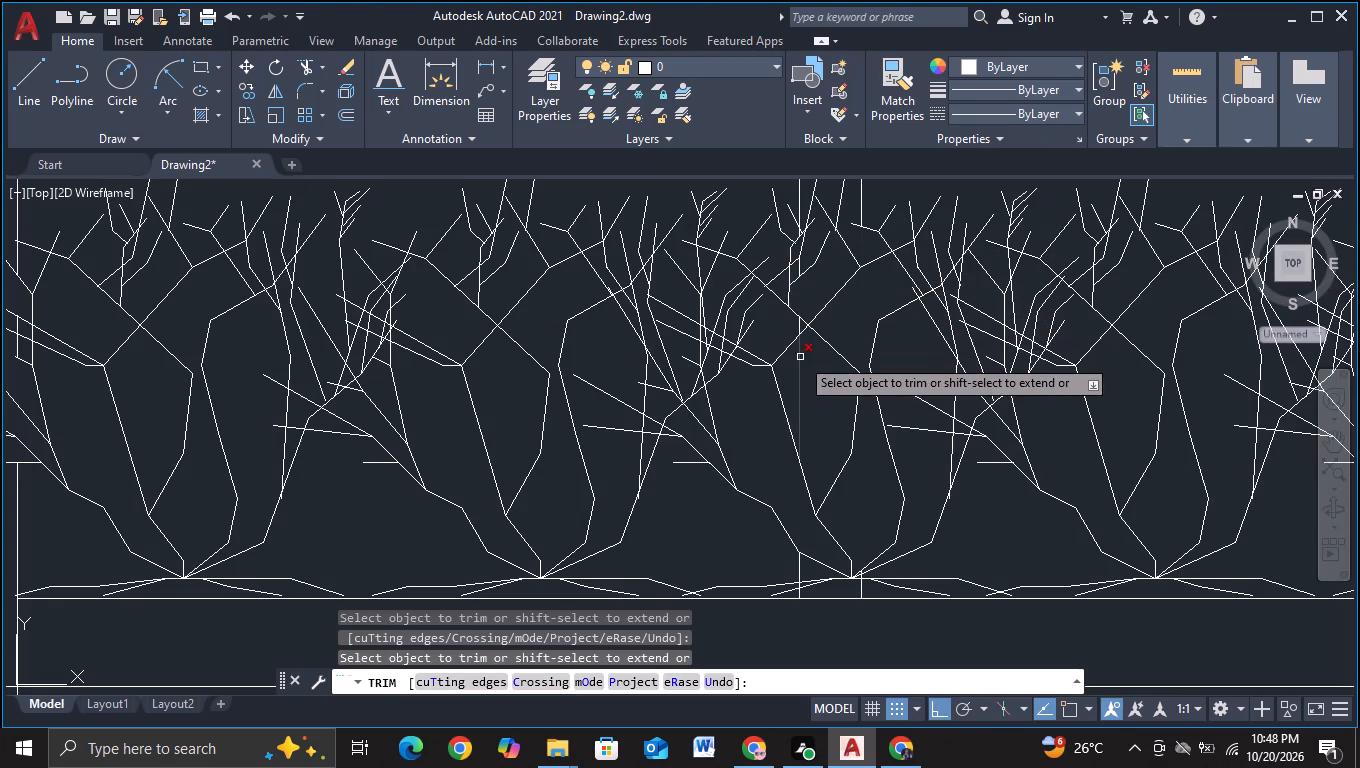
{"action": "left_click", "coordinate": [800, 358]}
{"action": "left_click", "coordinate": [799, 326]}
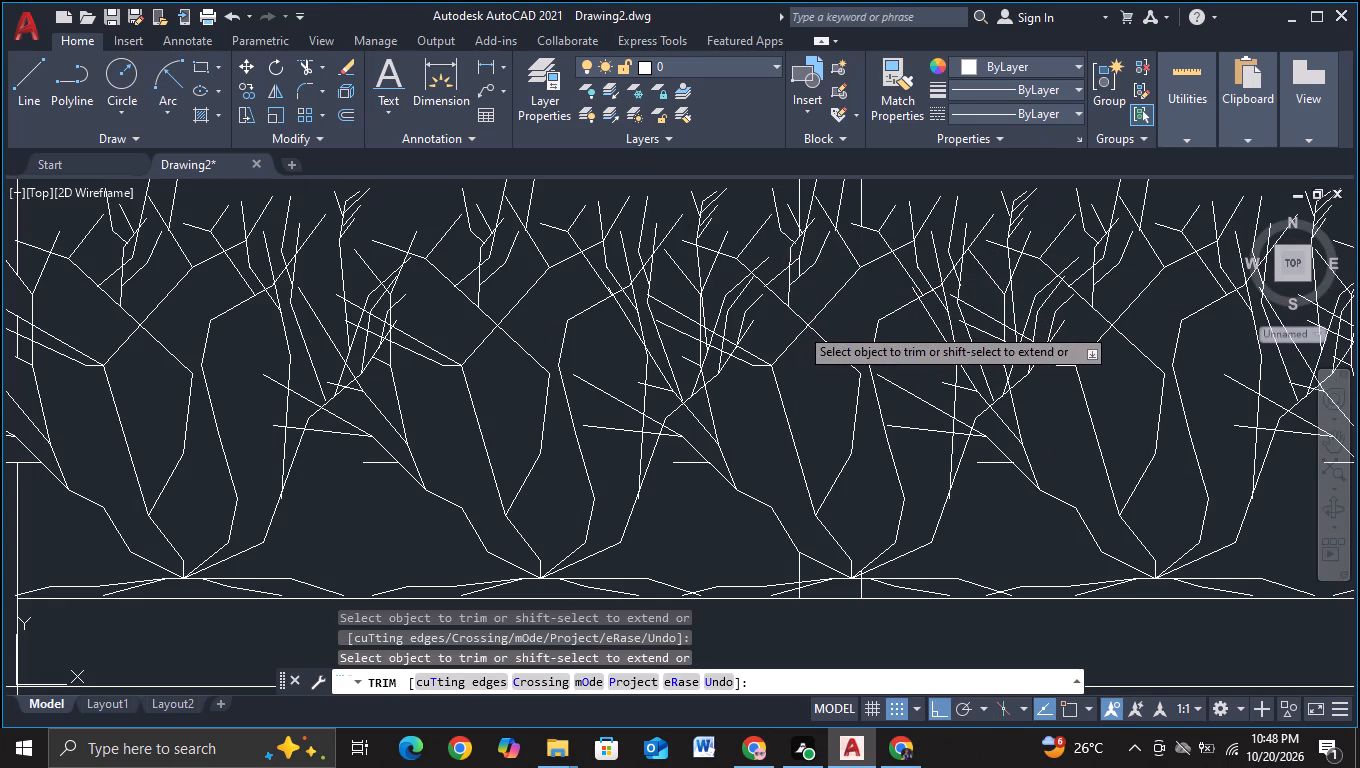
{"action": "scroll", "coordinate": [804, 368], "scroll_direction": "down", "scroll_amount": 3}
{"action": "key", "text": "Escape"}
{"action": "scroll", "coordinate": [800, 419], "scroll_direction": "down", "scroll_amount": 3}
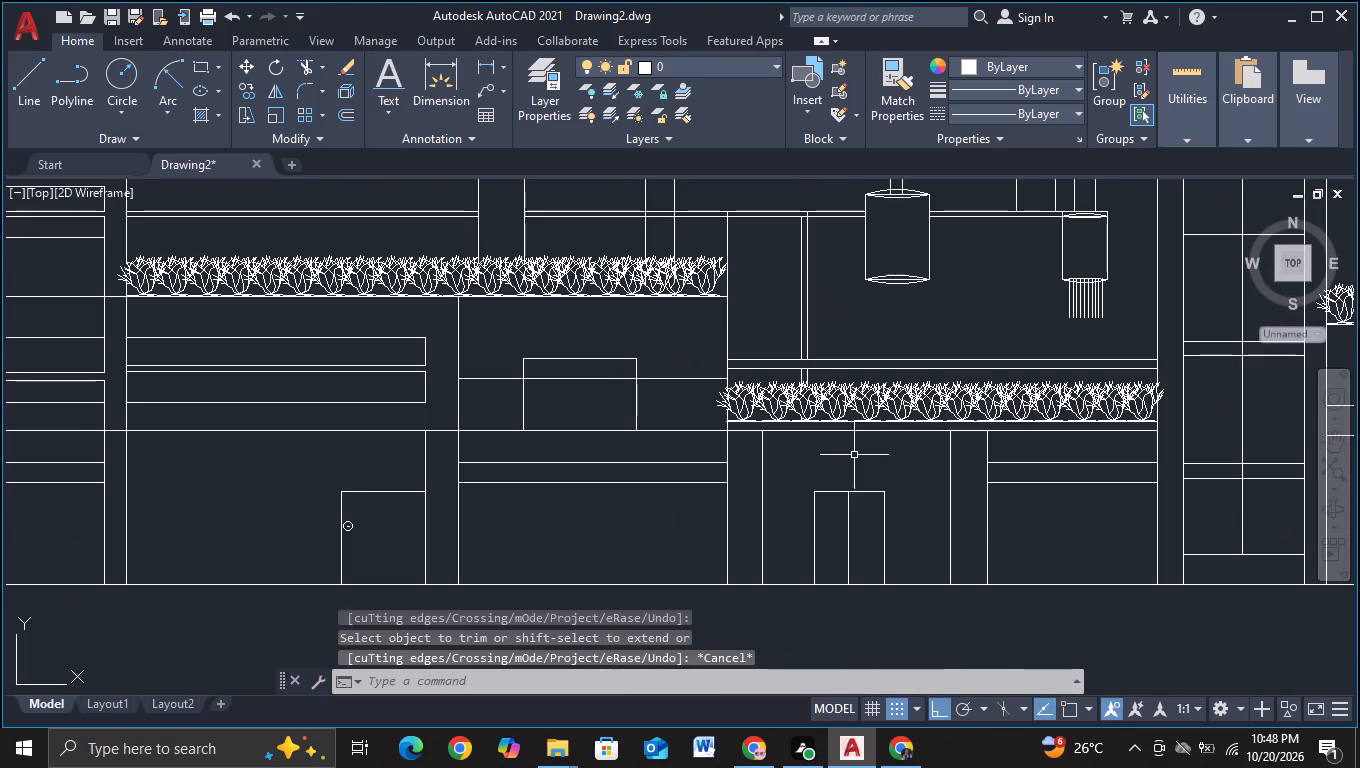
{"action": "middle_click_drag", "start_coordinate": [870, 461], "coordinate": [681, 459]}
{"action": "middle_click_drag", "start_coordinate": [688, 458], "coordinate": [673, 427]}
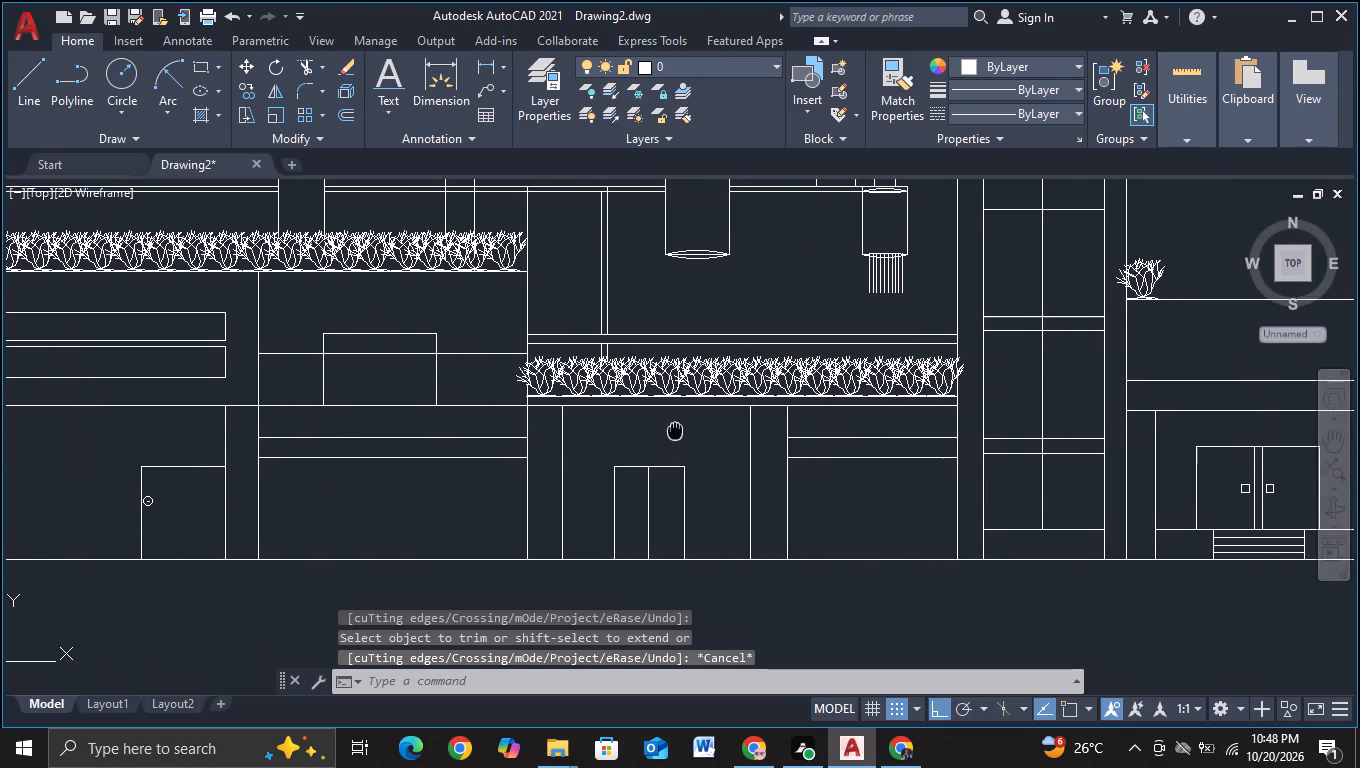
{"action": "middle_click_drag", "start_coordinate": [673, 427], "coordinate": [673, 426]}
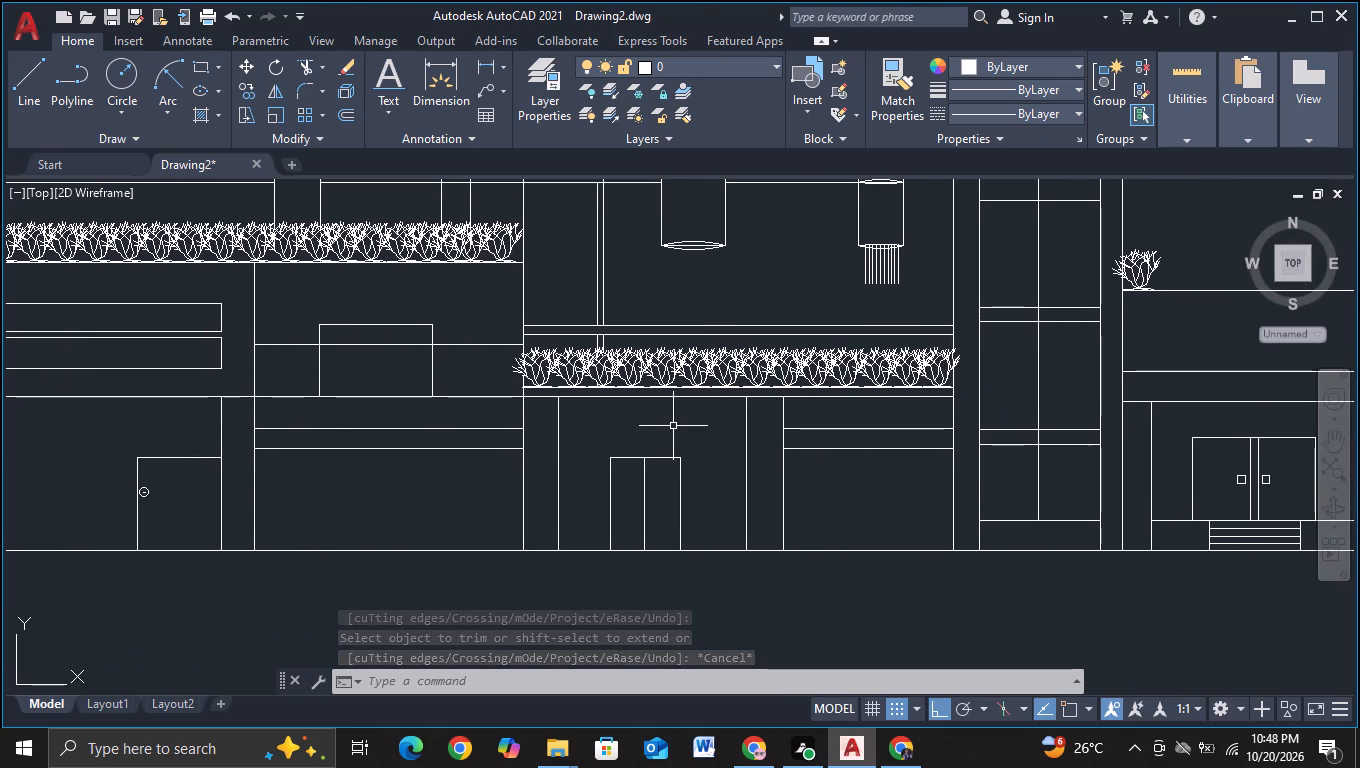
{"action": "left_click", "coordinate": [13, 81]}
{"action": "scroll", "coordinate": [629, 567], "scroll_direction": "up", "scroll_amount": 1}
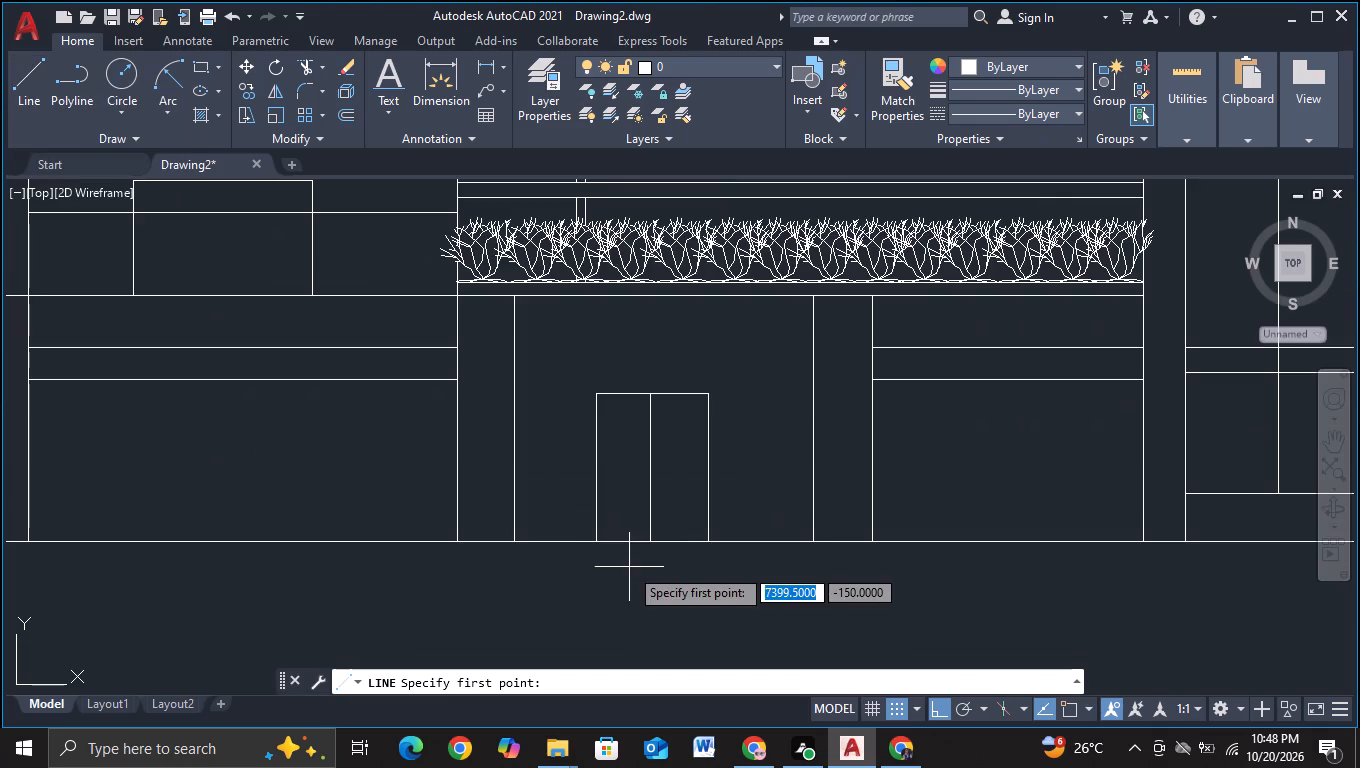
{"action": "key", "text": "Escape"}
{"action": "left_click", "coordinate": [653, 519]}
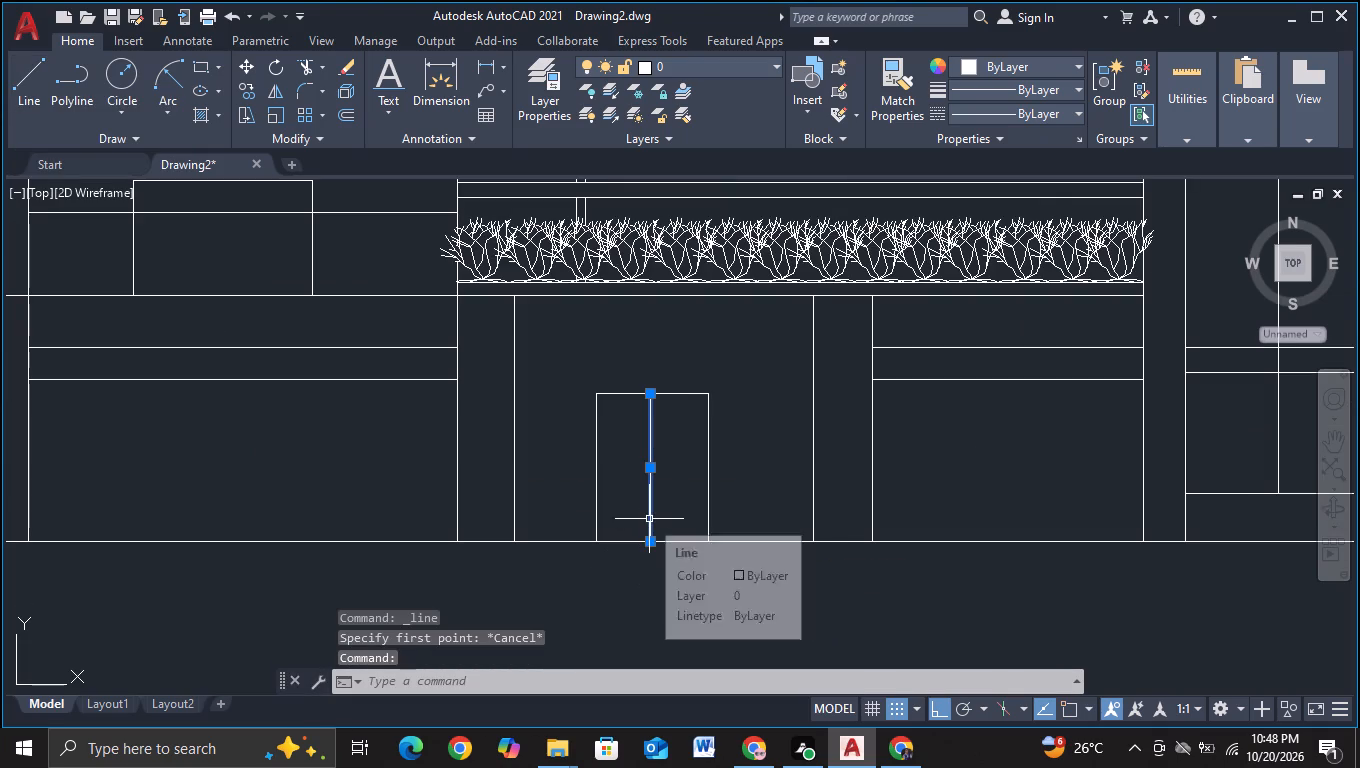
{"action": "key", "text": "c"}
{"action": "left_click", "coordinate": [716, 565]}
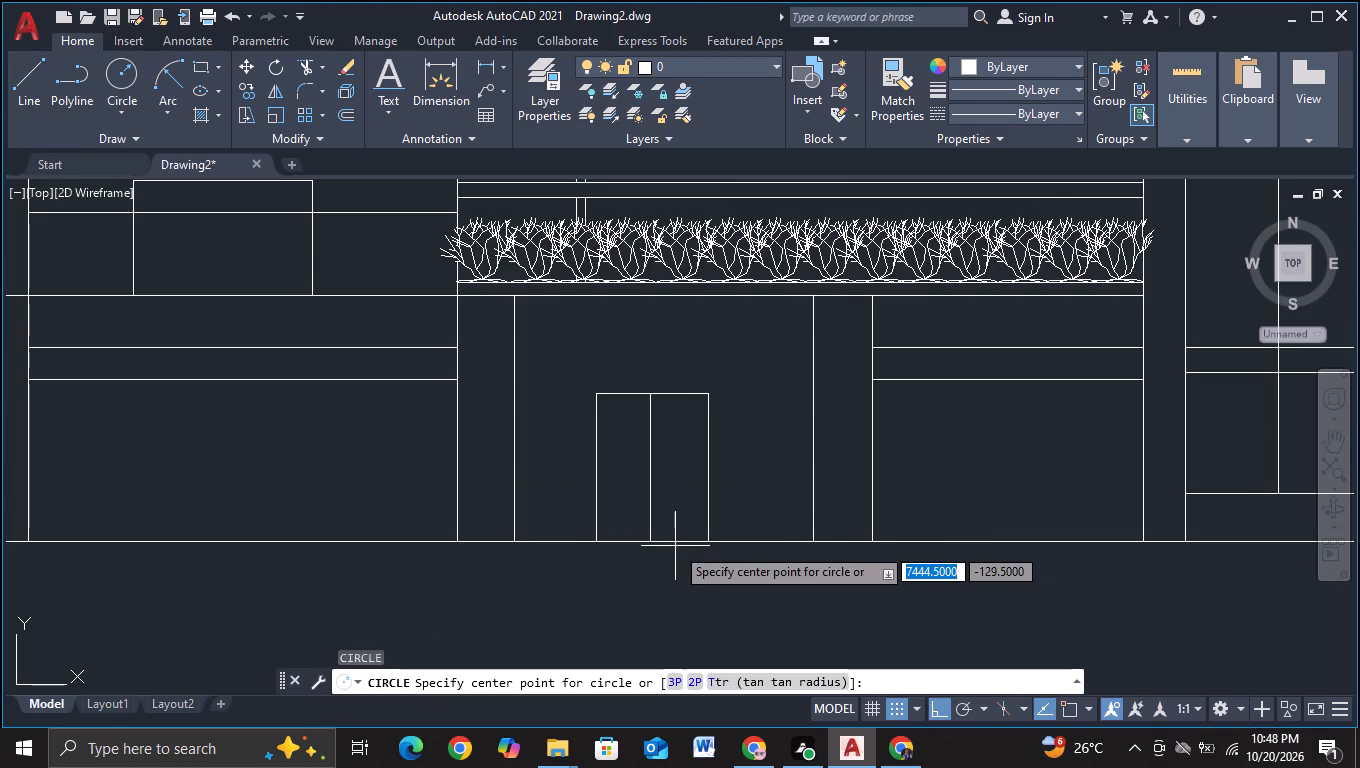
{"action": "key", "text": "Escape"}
Copy the centre line of the double door below the ledge a short distance to its right to form a narrow gap.
{"action": "left_click", "coordinate": [649, 492]}
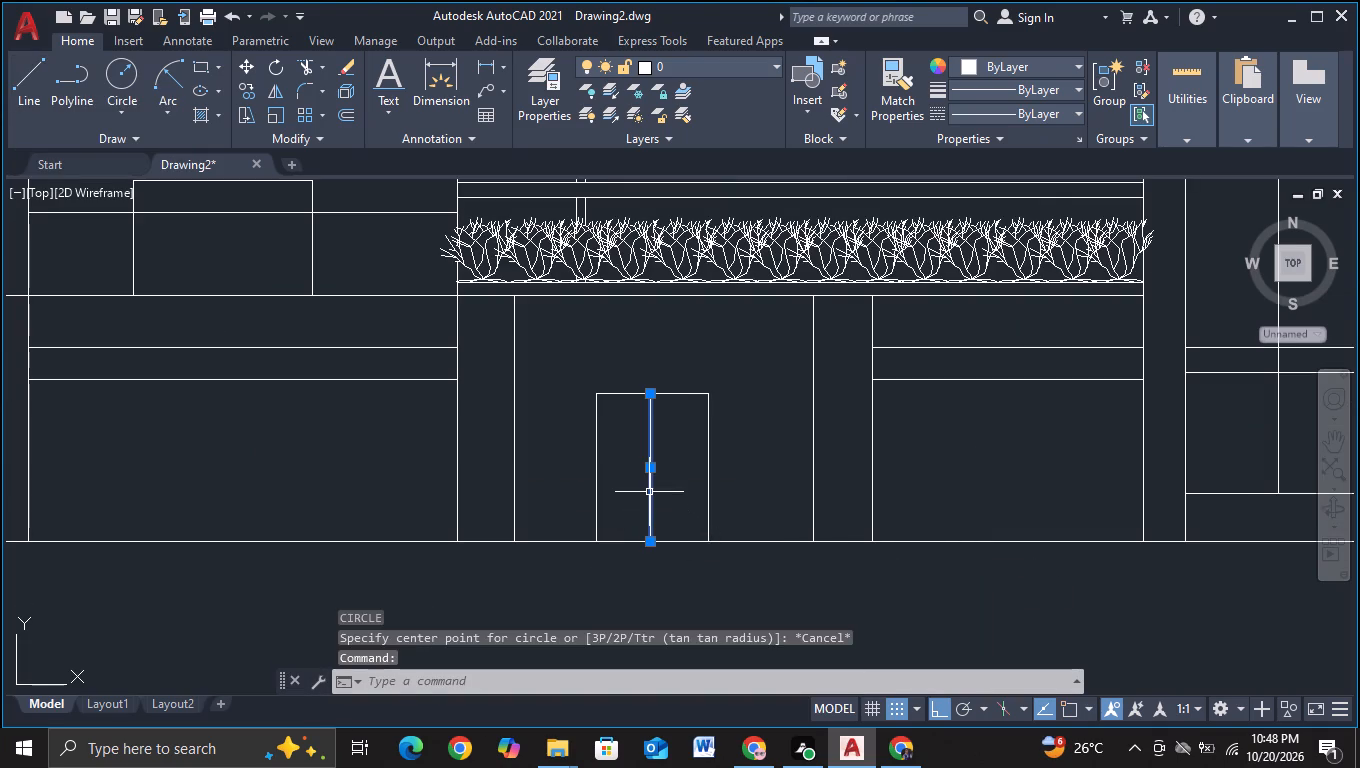
{"action": "key", "text": "c"}
{"action": "left_click", "coordinate": [676, 548]}
{"action": "left_click", "coordinate": [651, 506]}
{"action": "scroll", "coordinate": [655, 507], "scroll_direction": "up", "scroll_amount": 2}
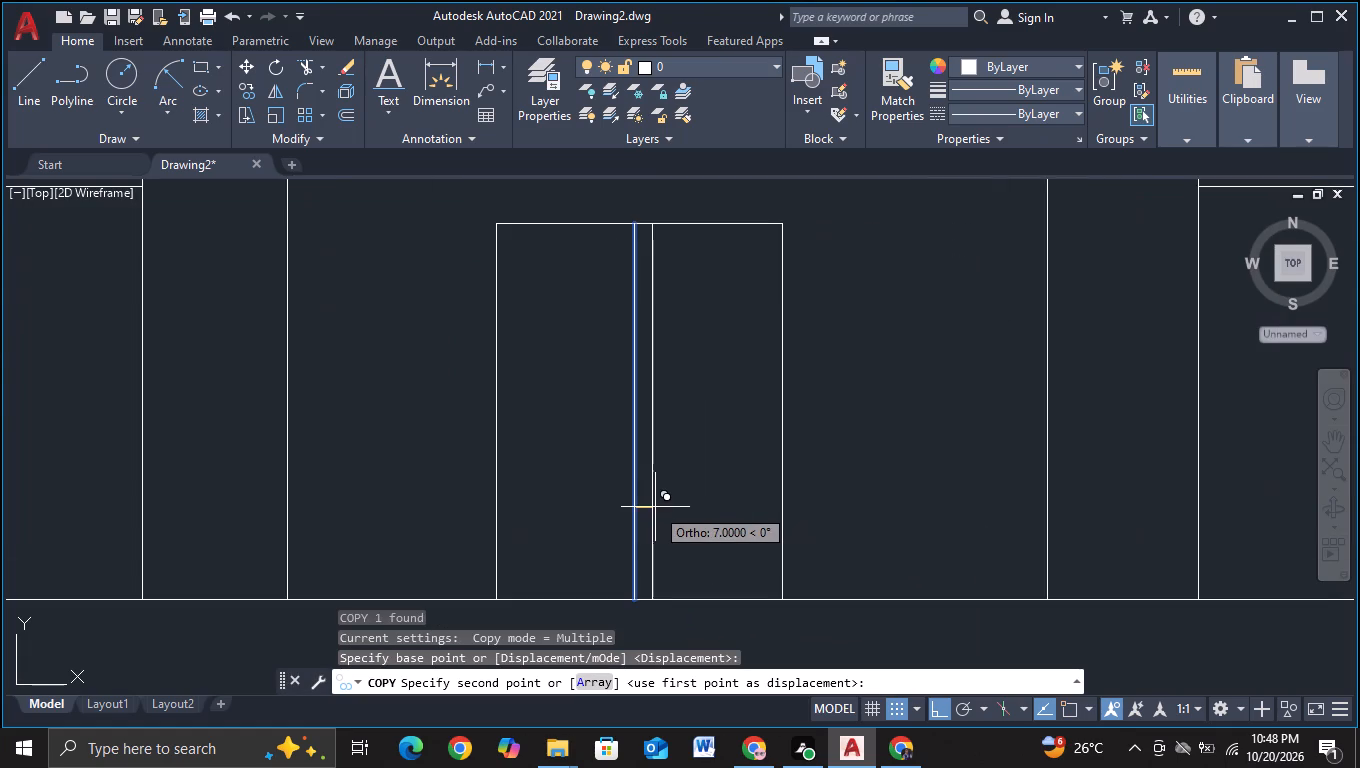
{"action": "left_click", "coordinate": [647, 512]}
{"action": "key", "text": "Escape"}
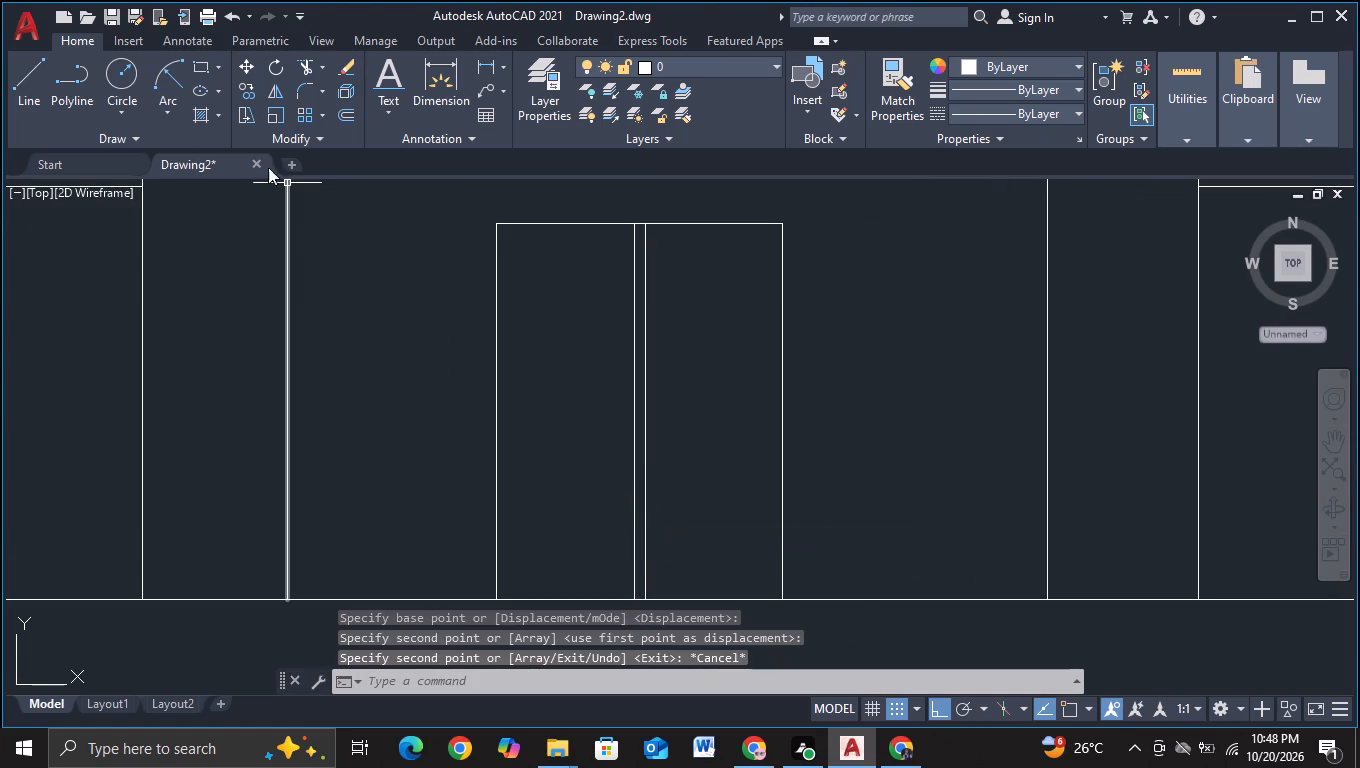
Draw a small rectangular handle, about 11 units high, on the door's left leaf beside the centre lines.
{"action": "left_click", "coordinate": [28, 104]}
{"action": "left_click", "coordinate": [584, 391]}
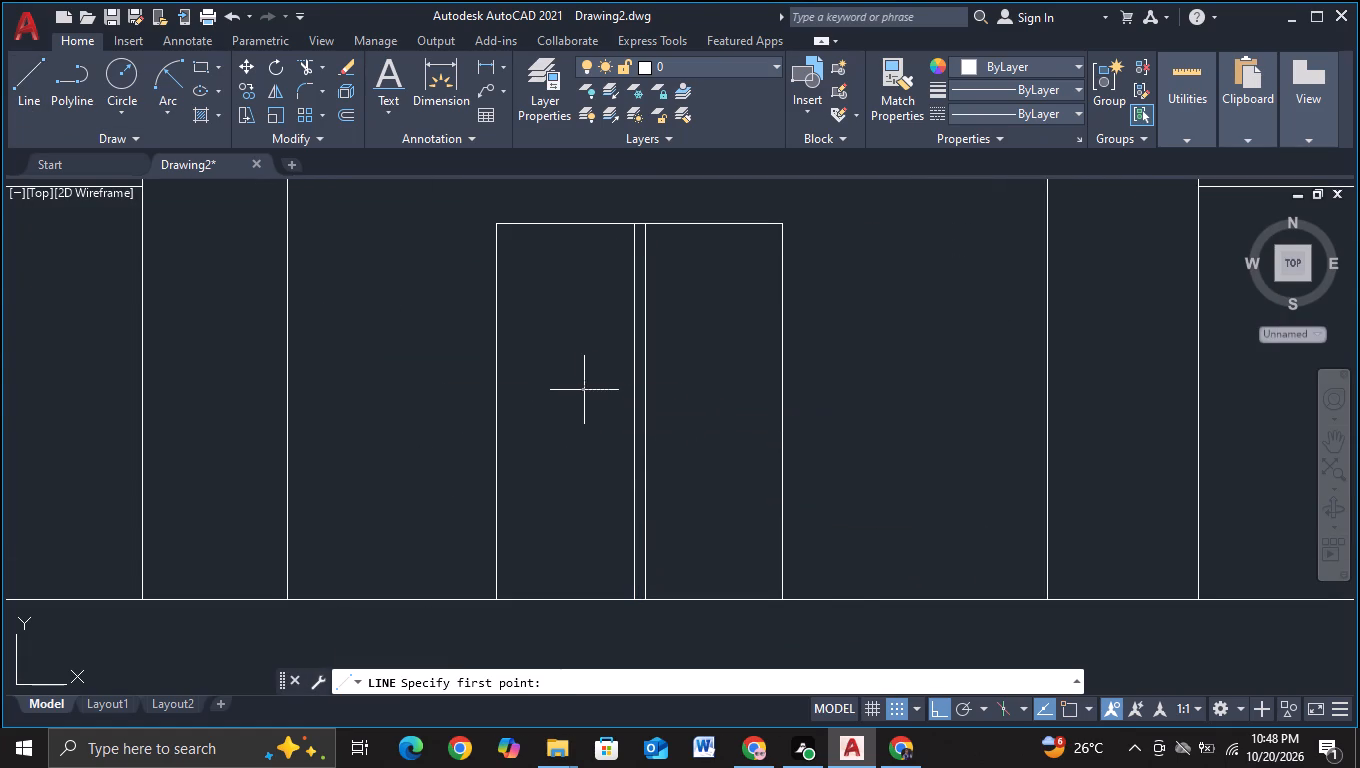
{"action": "left_click", "coordinate": [586, 419]}
{"action": "left_click", "coordinate": [627, 417]}
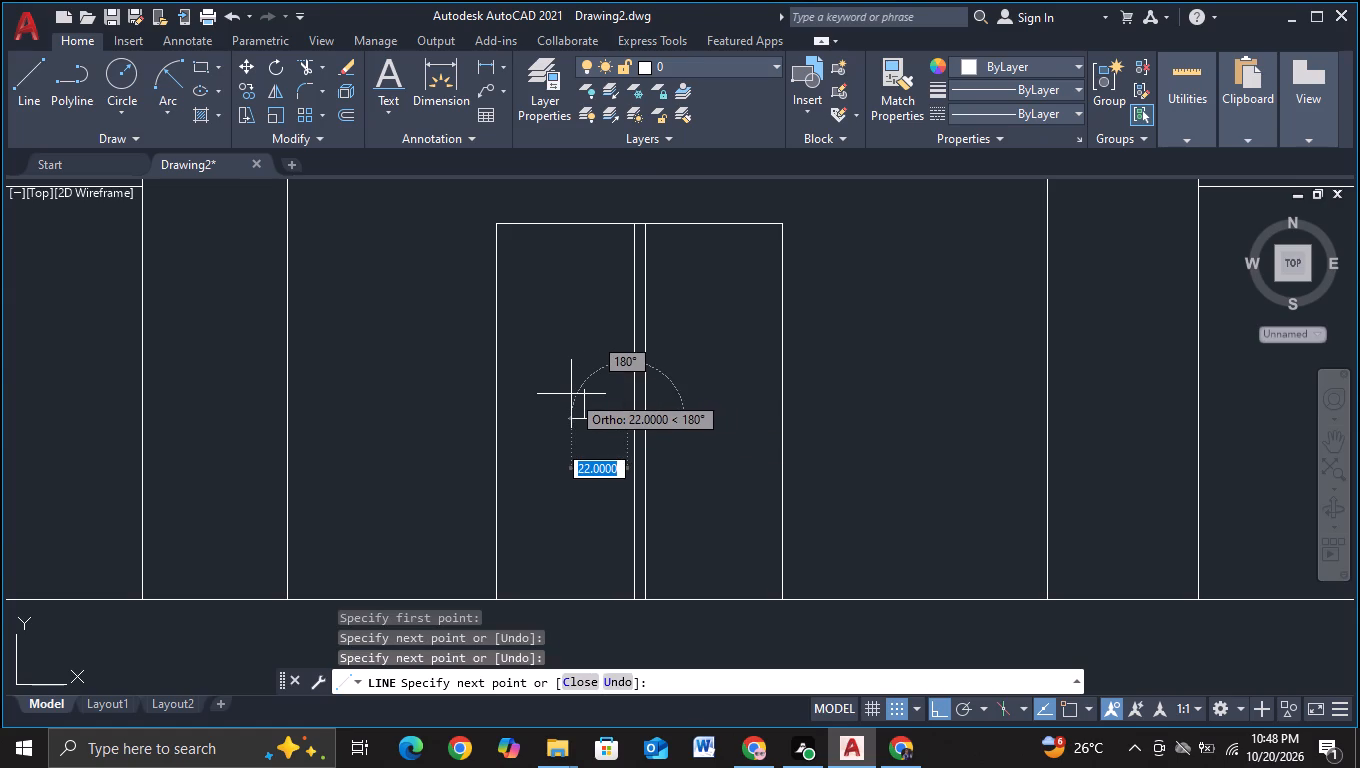
{"action": "key", "text": "F3"}
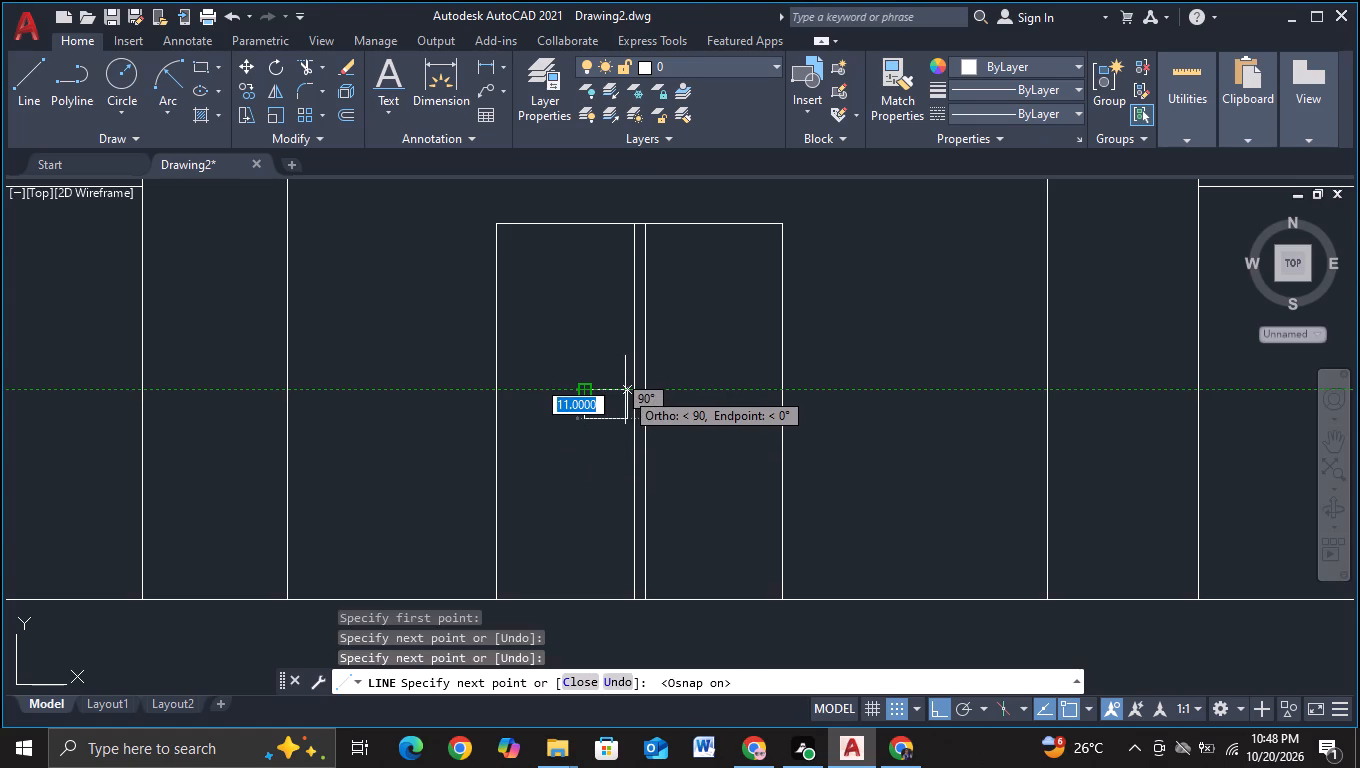
{"action": "left_click", "coordinate": [627, 391]}
{"action": "left_click", "coordinate": [584, 397]}
{"action": "key", "text": "Escape"}
Copy the rectangular handle 28 units horizontally onto the door's right leaf.
{"action": "left_click_drag", "start_coordinate": [569, 375], "coordinate": [568, 388]}
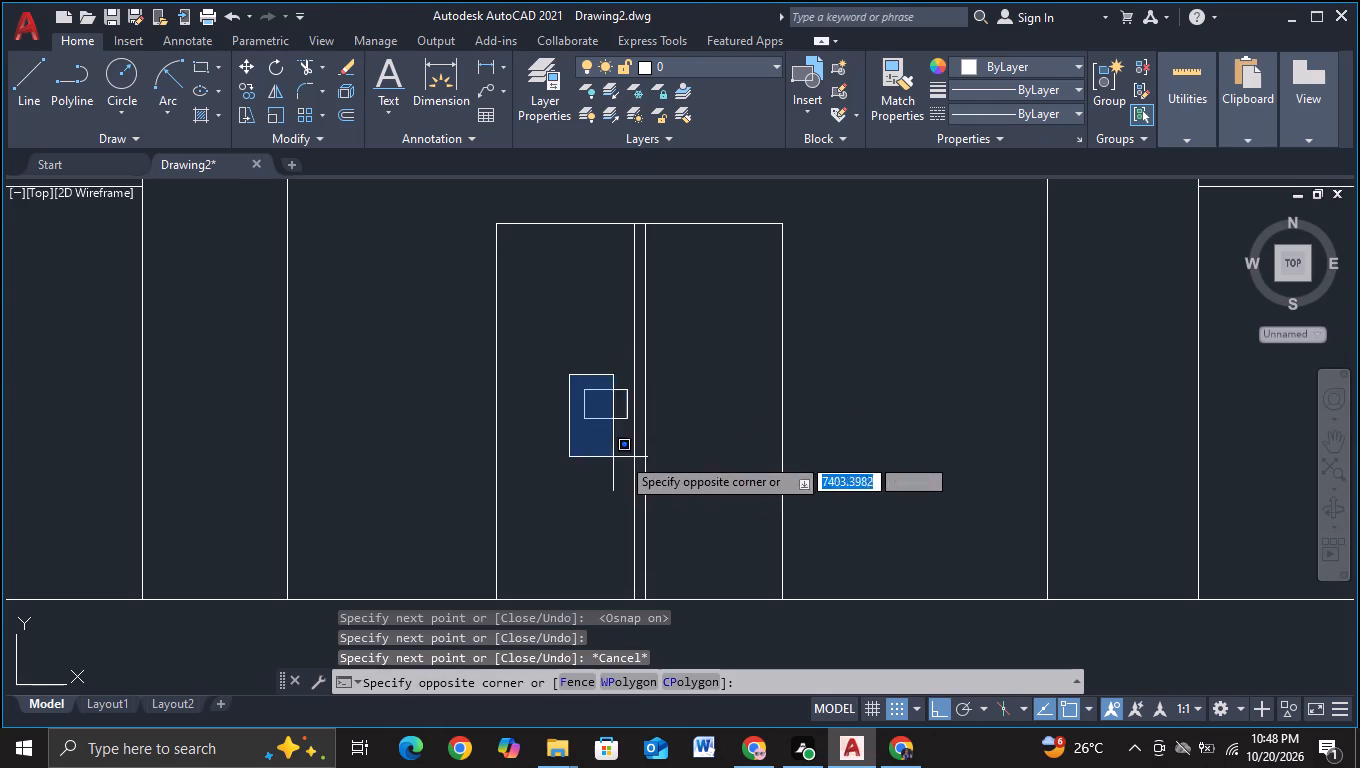
{"action": "left_click", "coordinate": [637, 449]}
{"action": "key", "text": "c"}
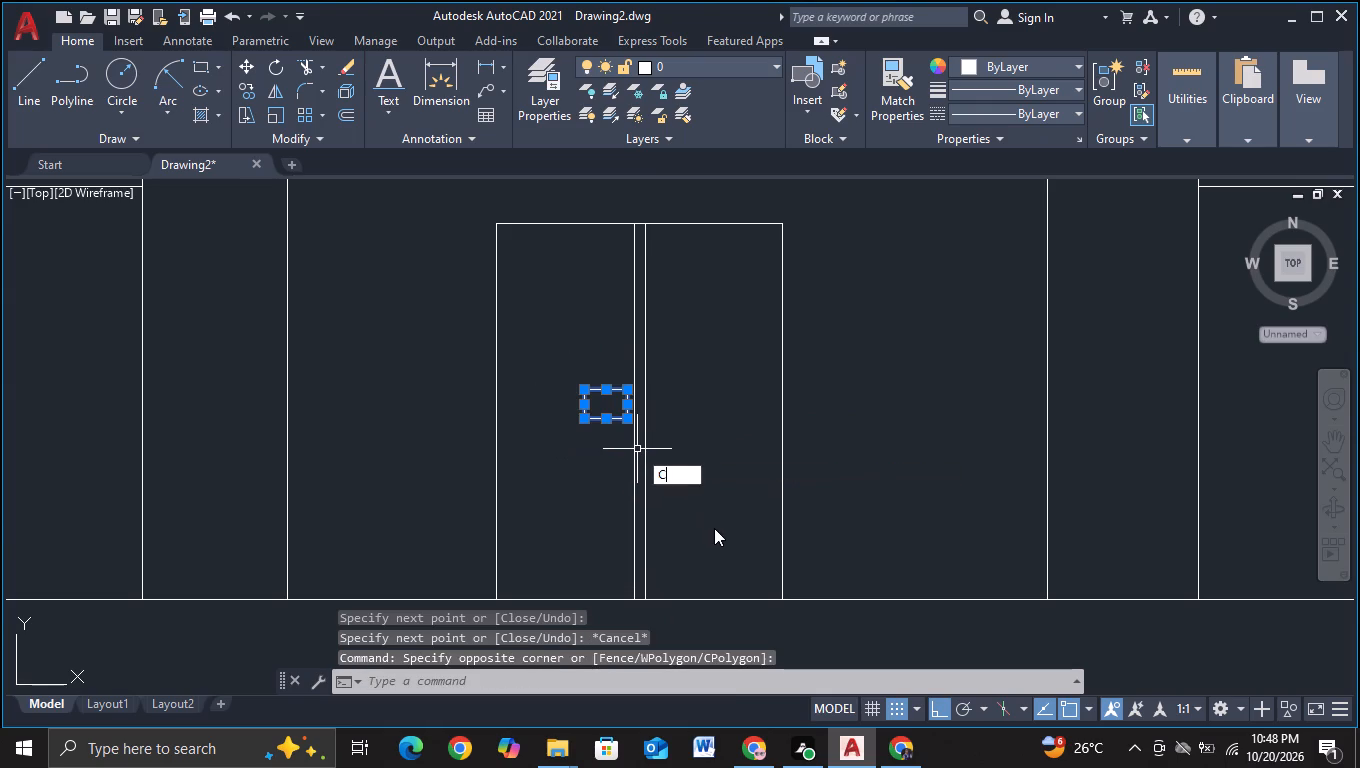
{"action": "left_click", "coordinate": [720, 516]}
{"action": "left_click", "coordinate": [615, 421]}
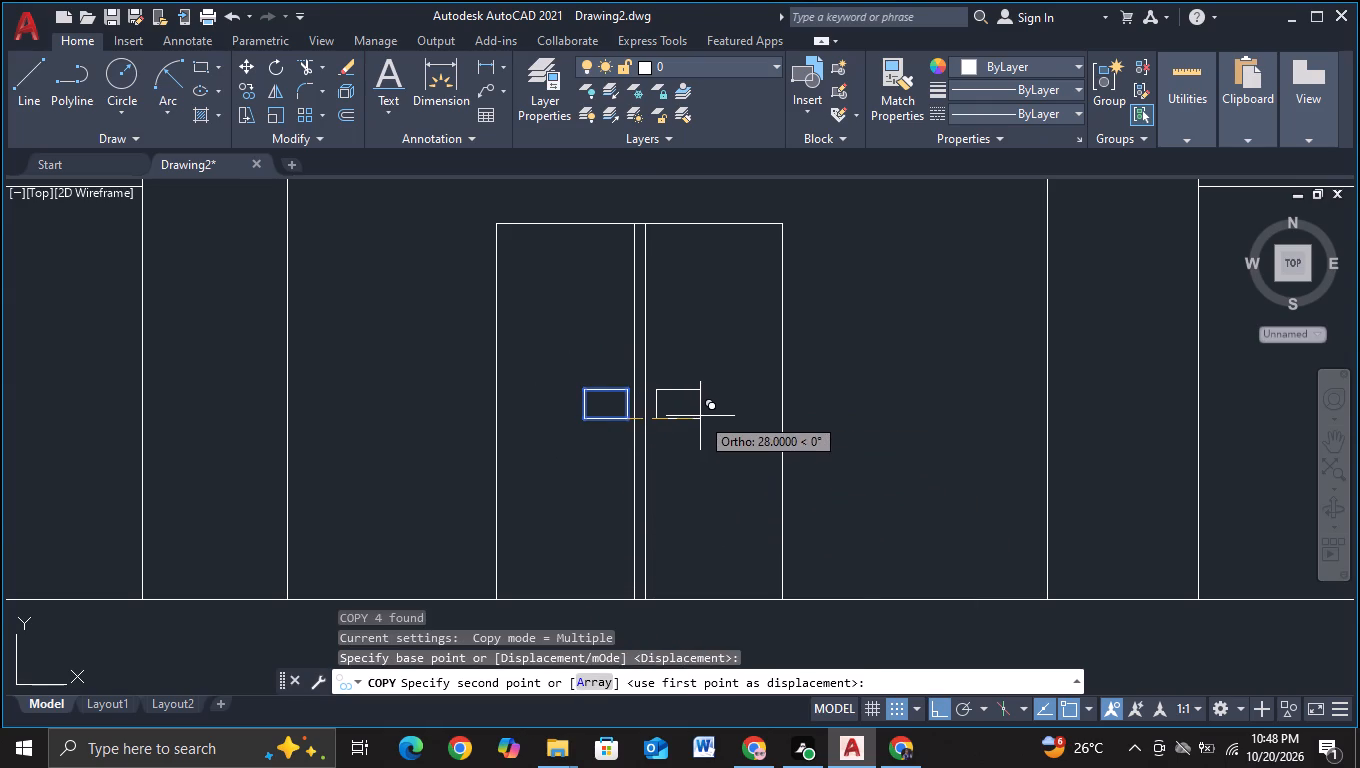
{"action": "left_click", "coordinate": [700, 416]}
{"action": "key", "text": "Escape"}
{"action": "key", "text": "F3"}
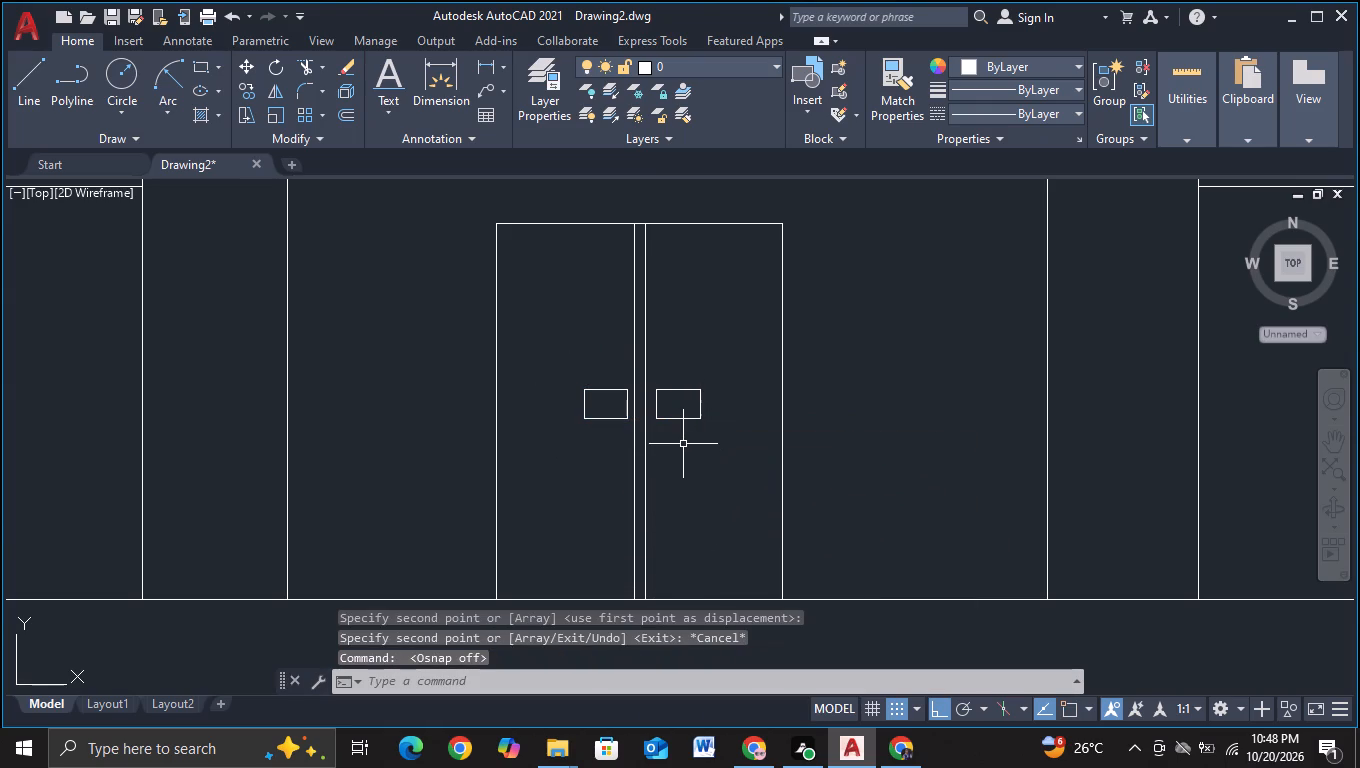
{"action": "key", "text": "Escape"}
{"action": "key", "text": "Escape"}
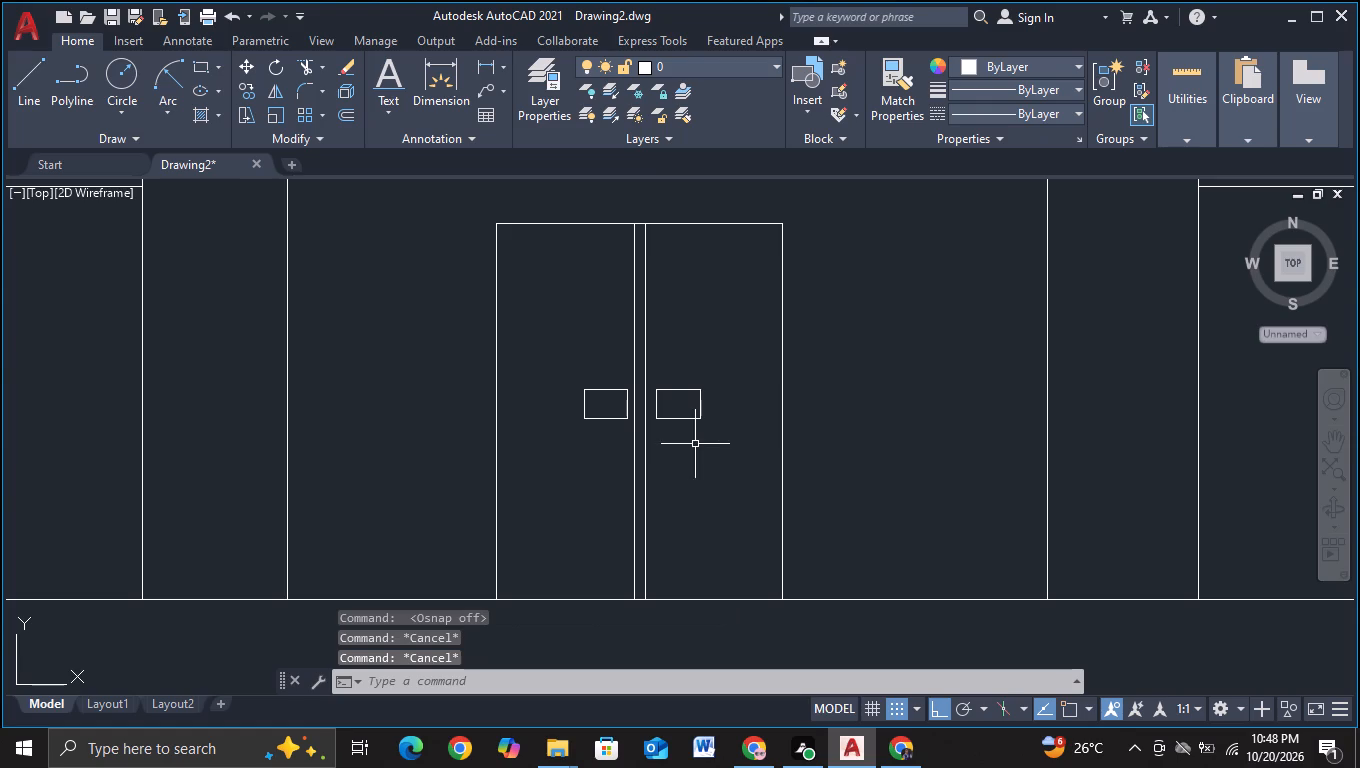
Trim the tall tower's right wall line where it runs through the starter shrub on the adjoining low roof.
{"action": "scroll", "coordinate": [928, 450], "scroll_direction": "down", "scroll_amount": 3}
{"action": "scroll", "coordinate": [938, 559], "scroll_direction": "down", "scroll_amount": 1}
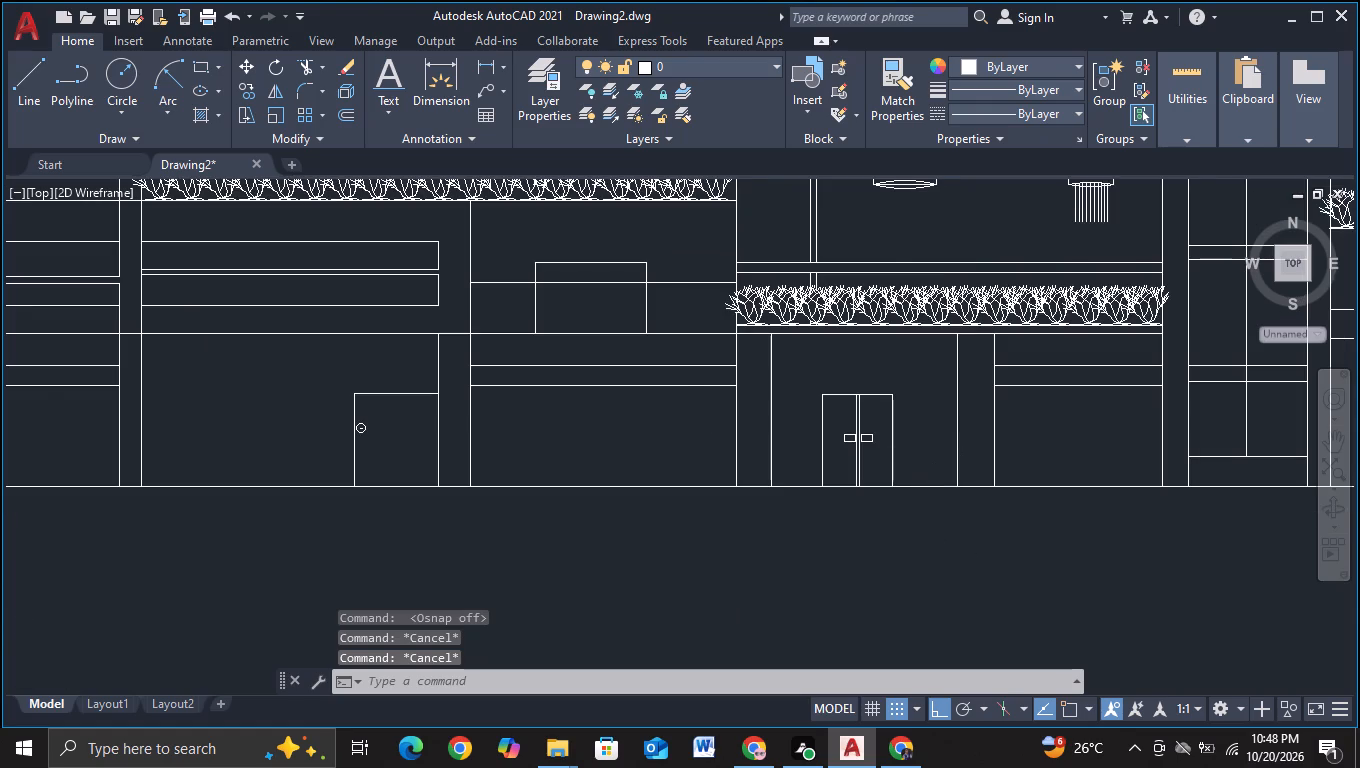
{"action": "middle_click_drag", "start_coordinate": [948, 568], "coordinate": [719, 561]}
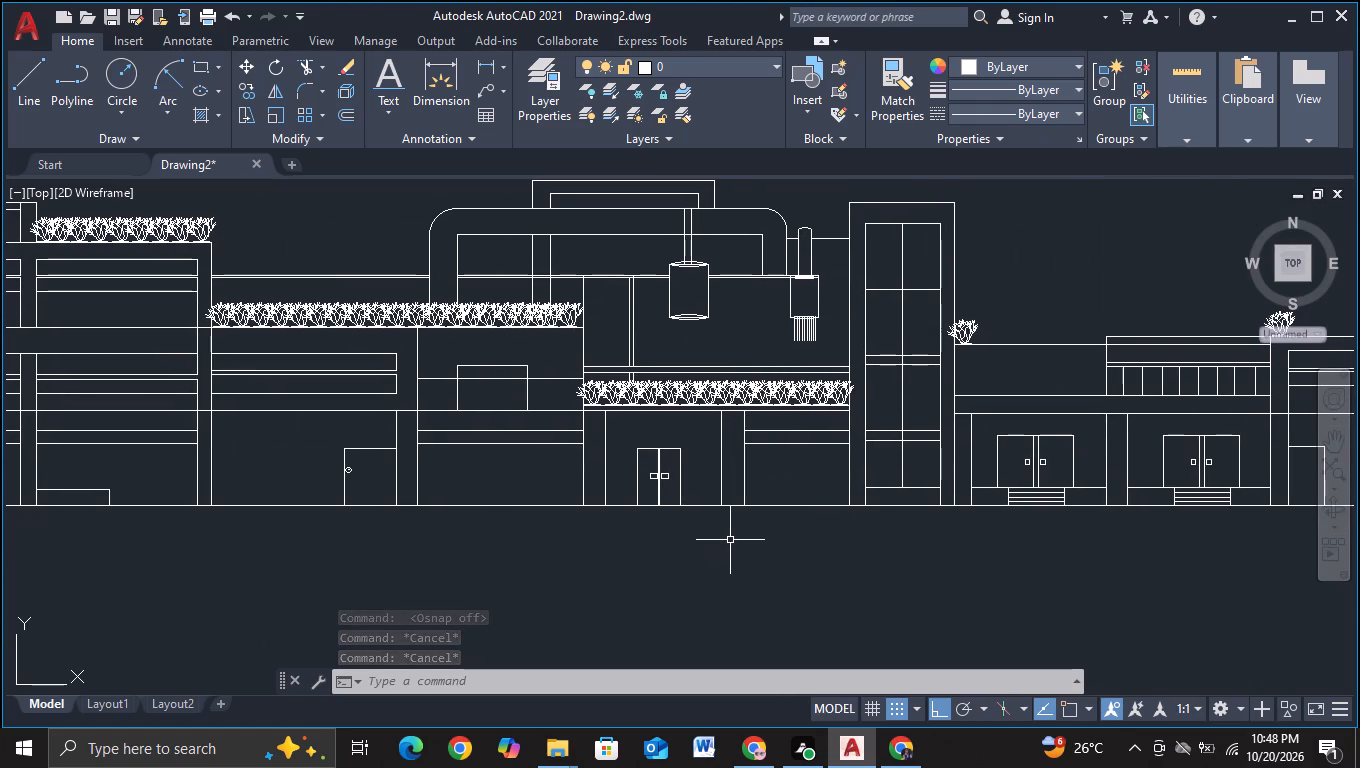
{"action": "middle_click_drag", "start_coordinate": [762, 541], "coordinate": [675, 562]}
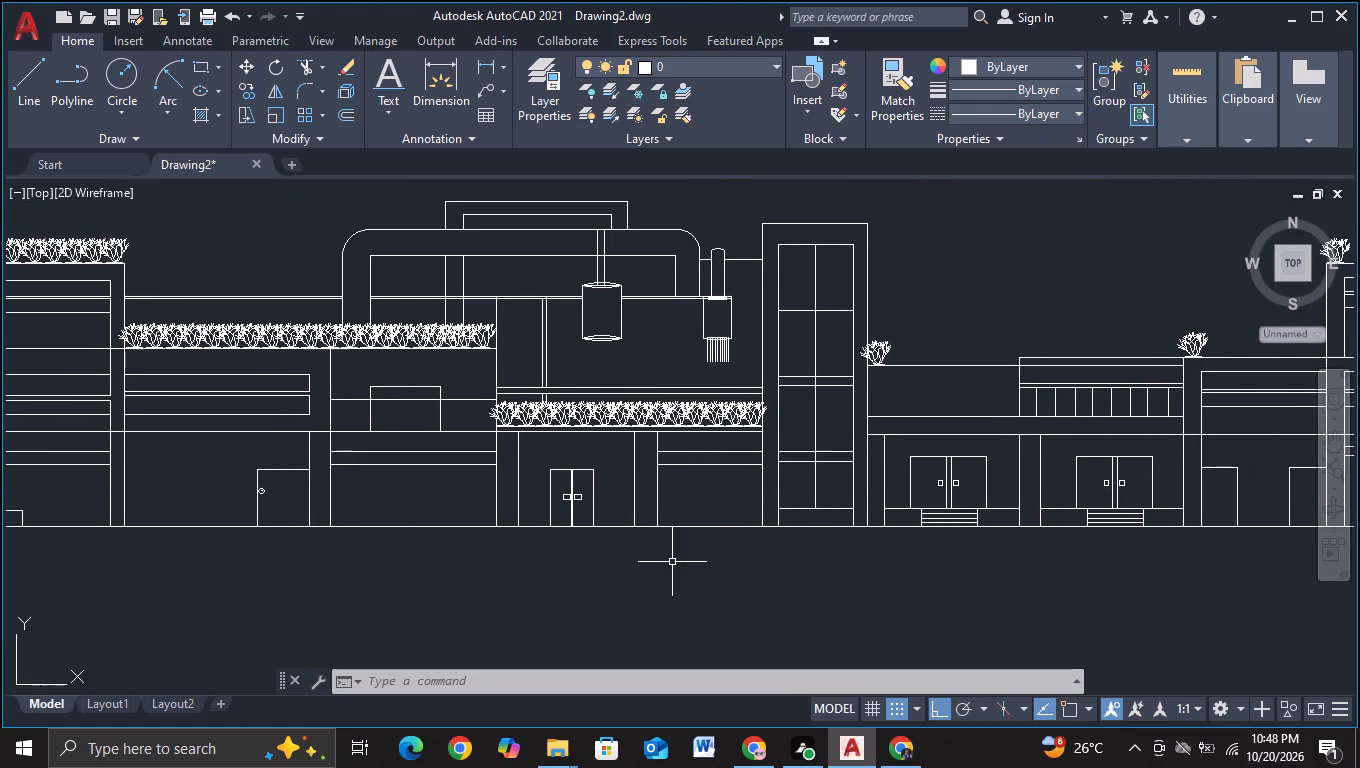
{"action": "middle_click_drag", "start_coordinate": [766, 583], "coordinate": [402, 578]}
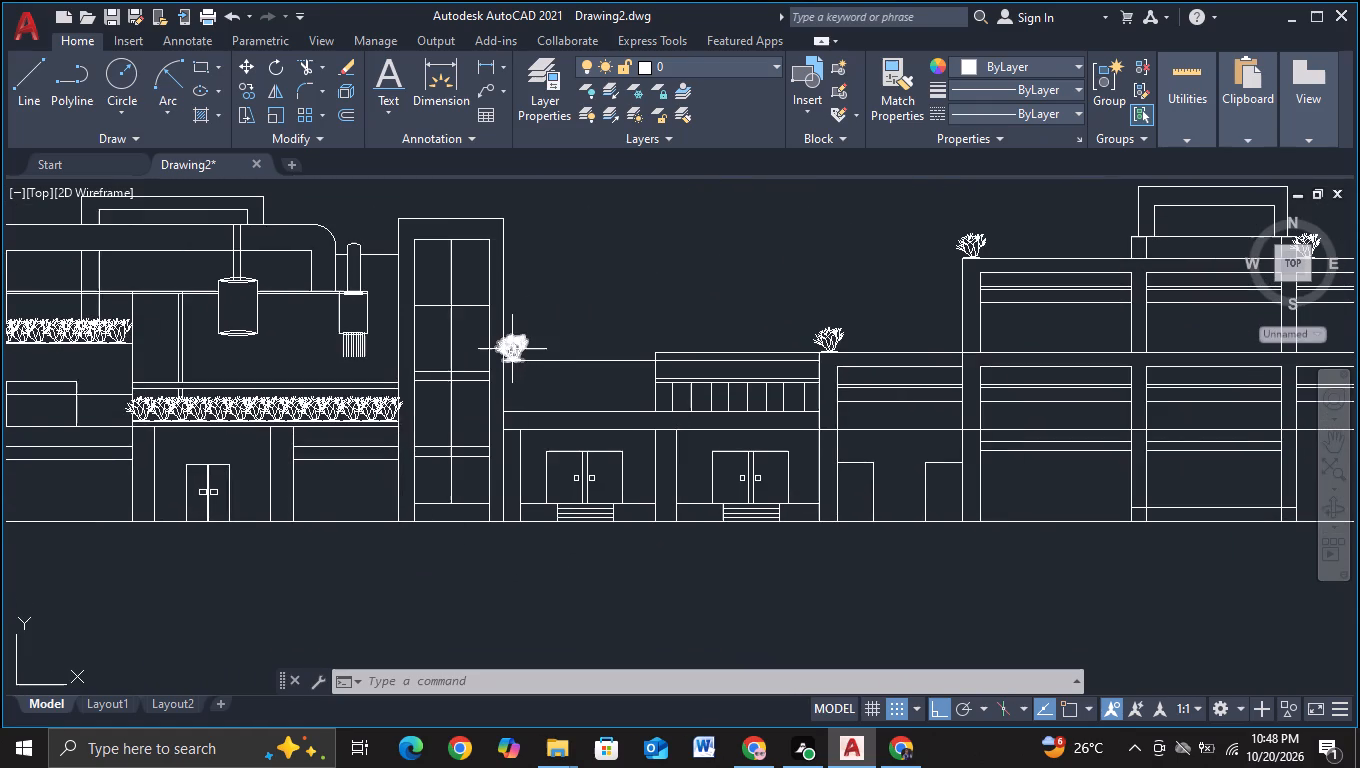
{"action": "left_click", "coordinate": [512, 349]}
{"action": "key", "text": "Escape"}
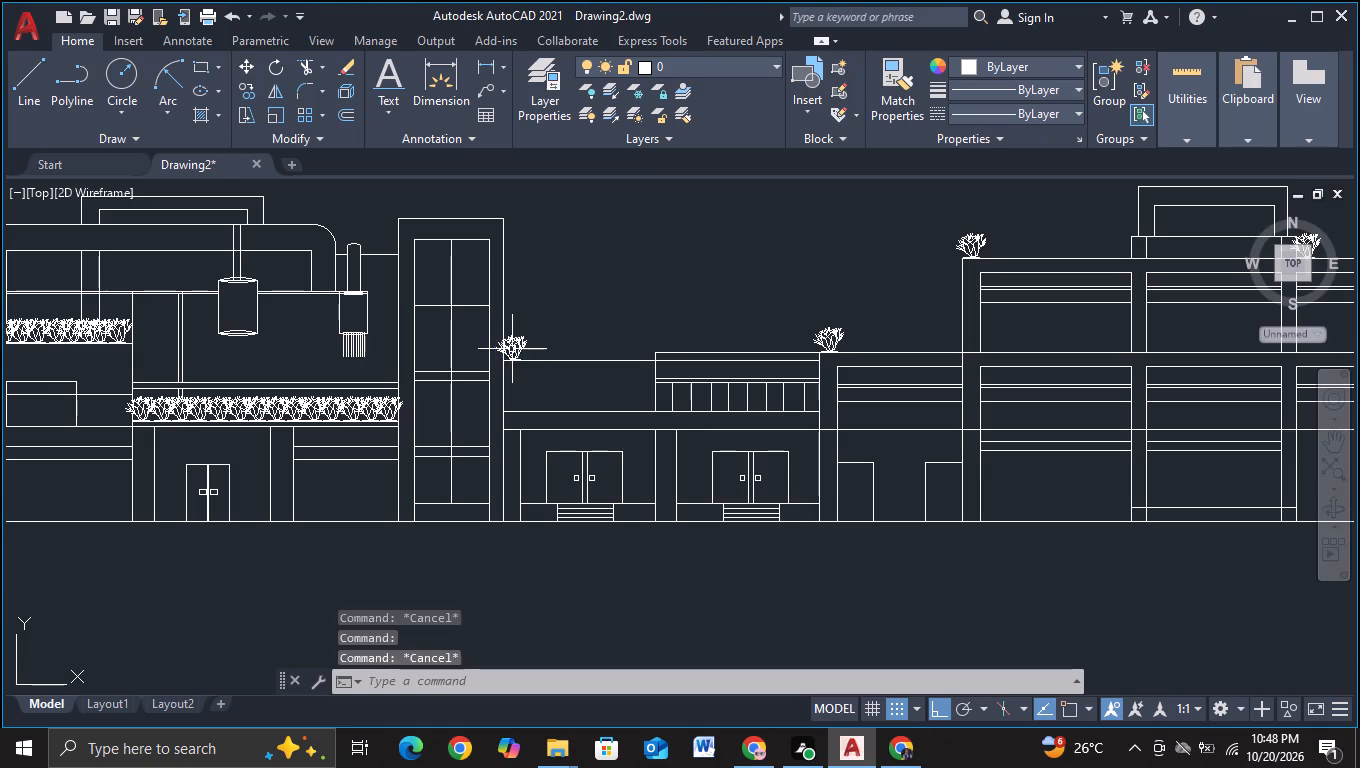
{"action": "scroll", "coordinate": [119, 228], "scroll_direction": "up", "scroll_amount": 2}
{"action": "left_click", "coordinate": [309, 73]}
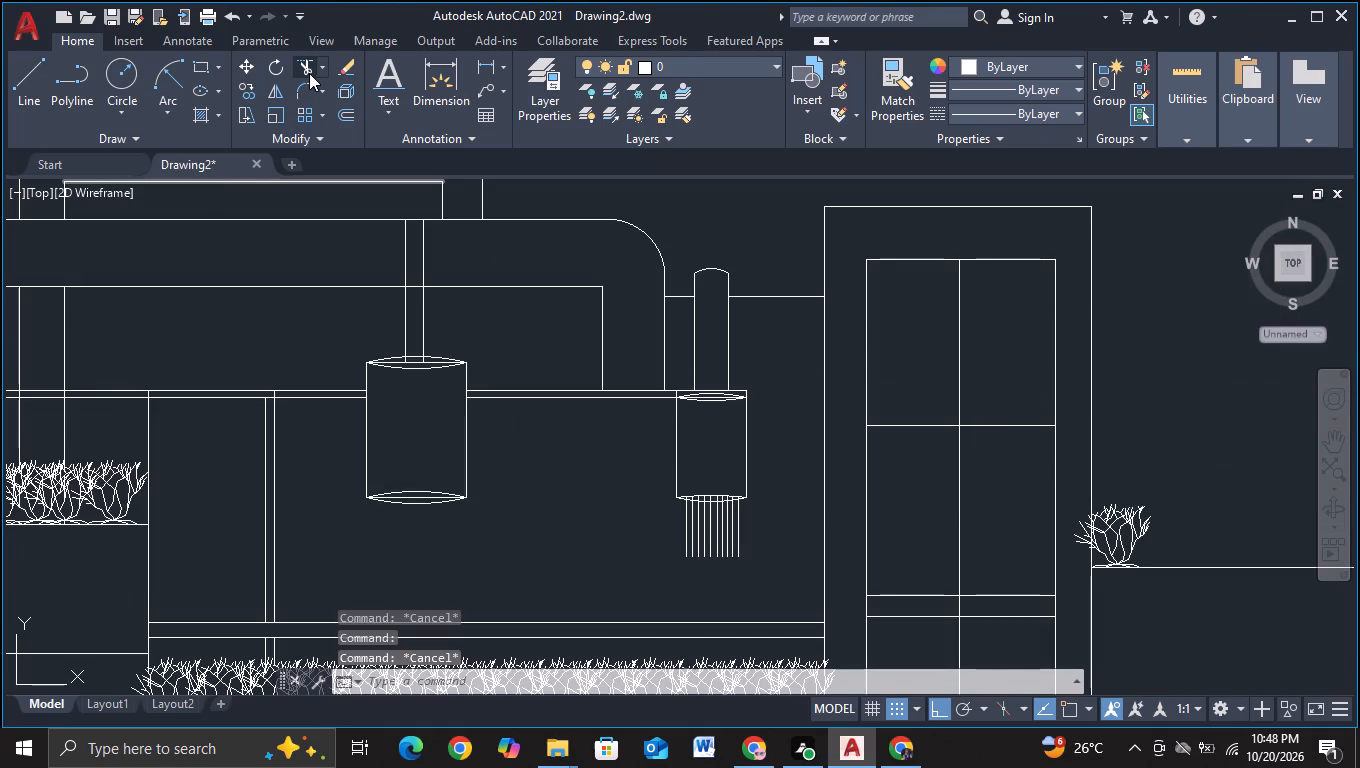
{"action": "scroll", "coordinate": [375, 197], "scroll_direction": "down", "scroll_amount": 3}
{"action": "scroll", "coordinate": [779, 348], "scroll_direction": "up", "scroll_amount": 3}
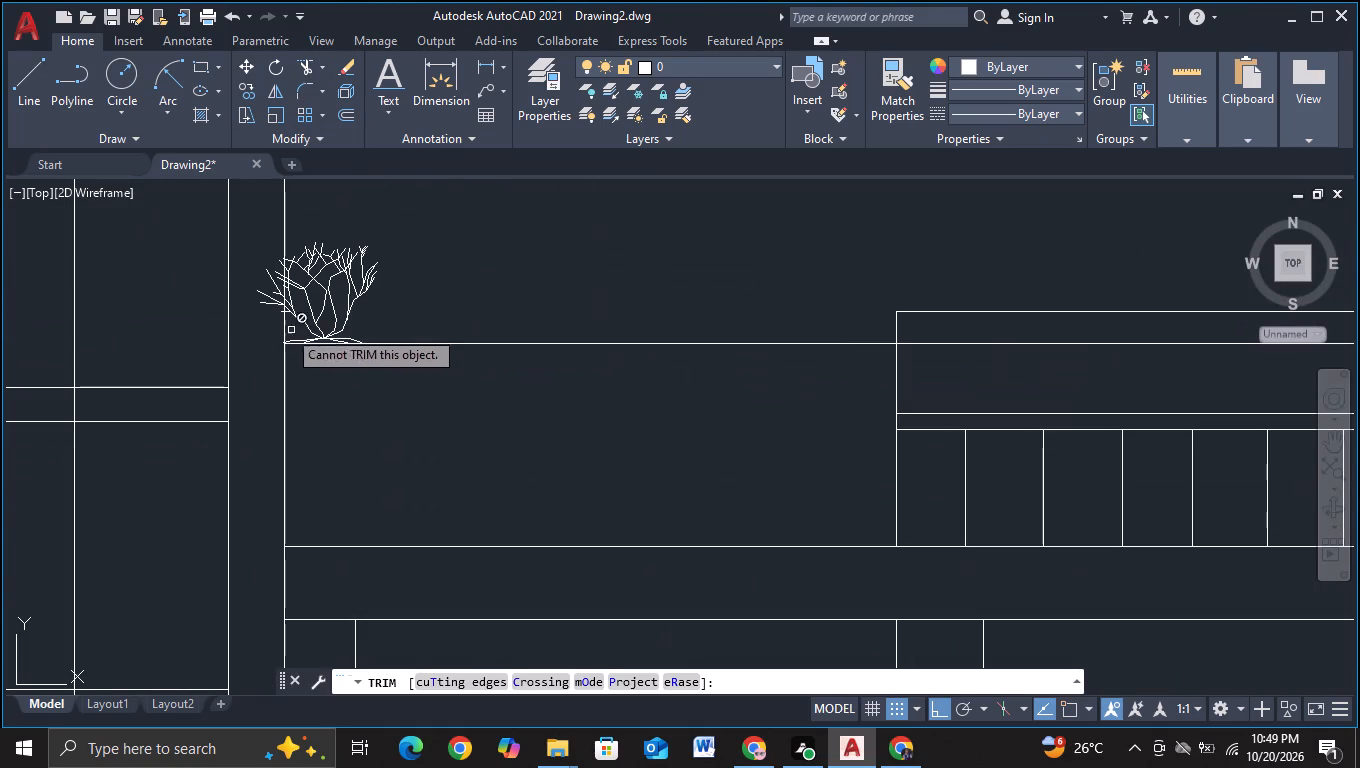
{"action": "scroll", "coordinate": [283, 325], "scroll_direction": "up", "scroll_amount": 2}
{"action": "middle_click_drag", "start_coordinate": [306, 294], "coordinate": [350, 439]}
{"action": "left_click_drag", "start_coordinate": [308, 386], "coordinate": [413, 383]}
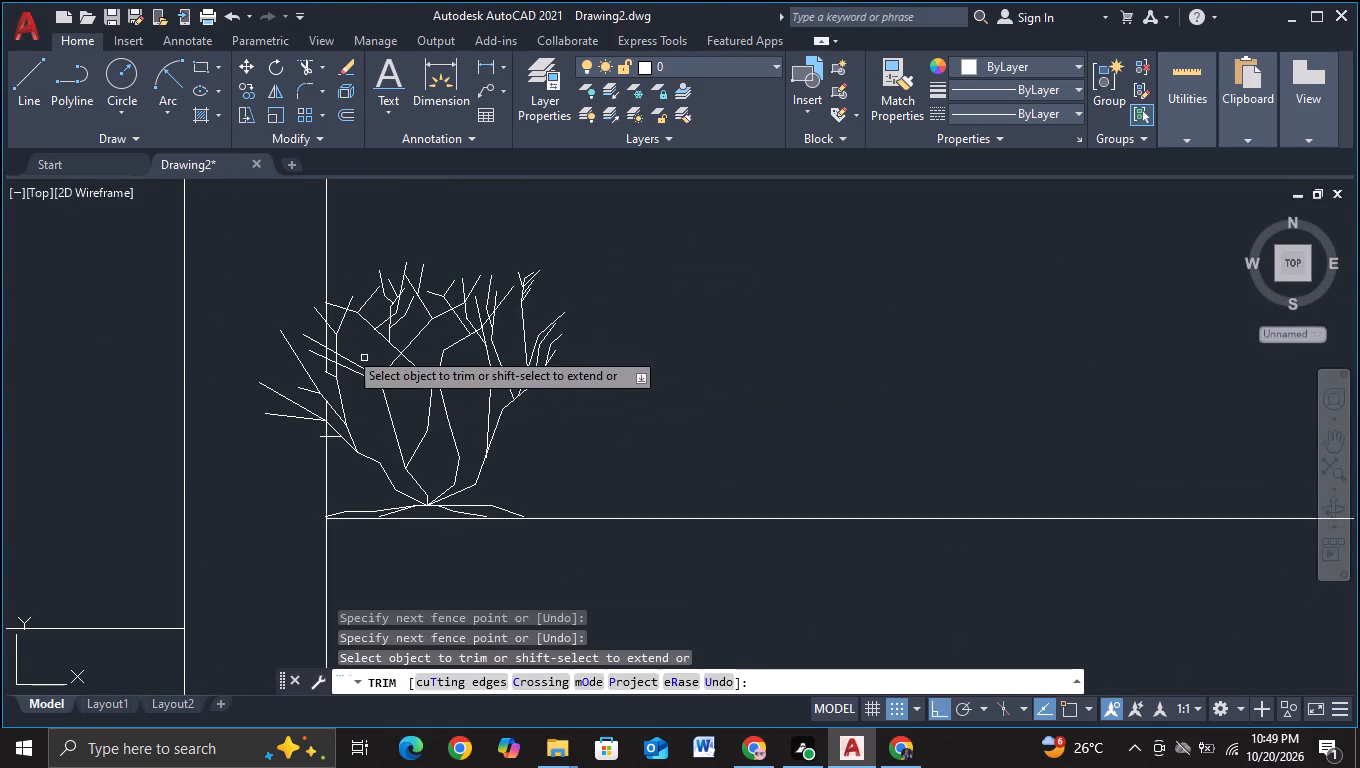
{"action": "left_click_drag", "start_coordinate": [300, 325], "coordinate": [389, 326]}
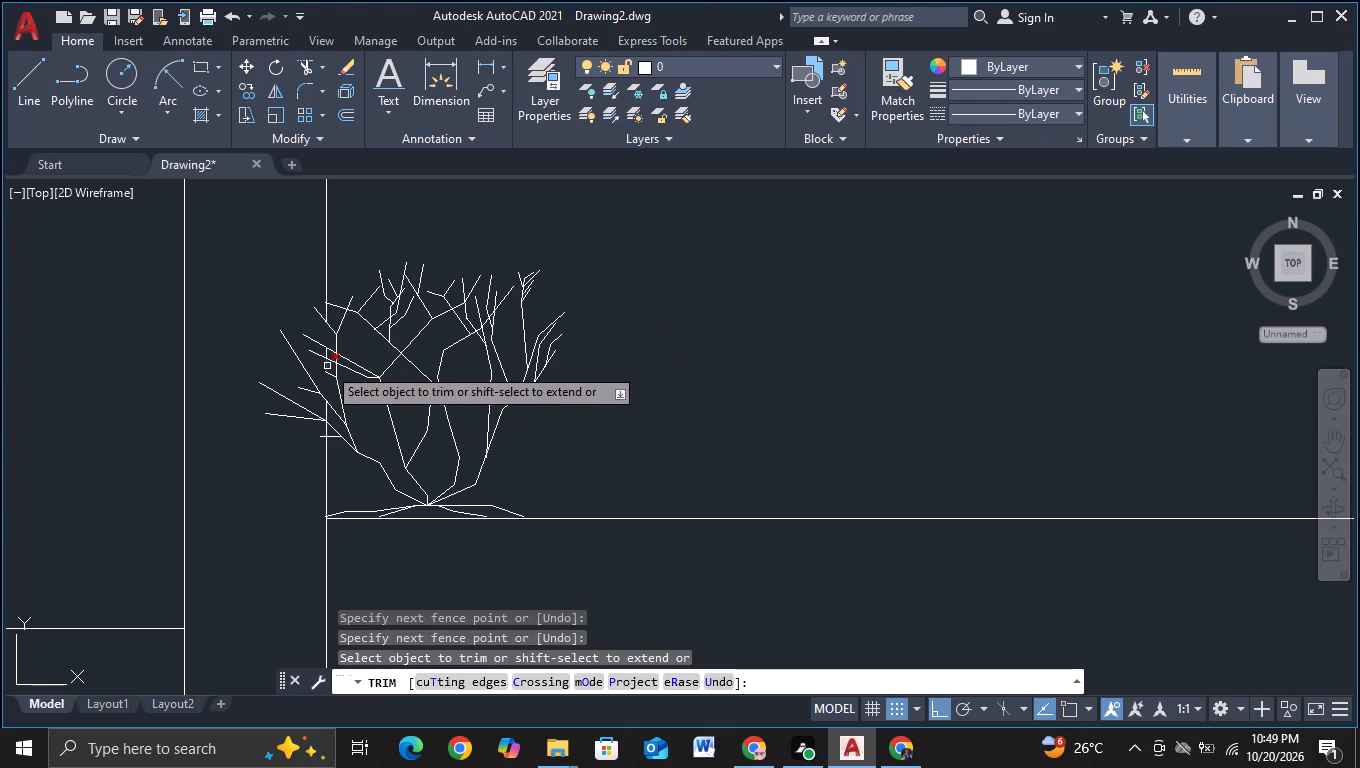
{"action": "left_click", "coordinate": [327, 366]}
{"action": "left_click", "coordinate": [324, 352]}
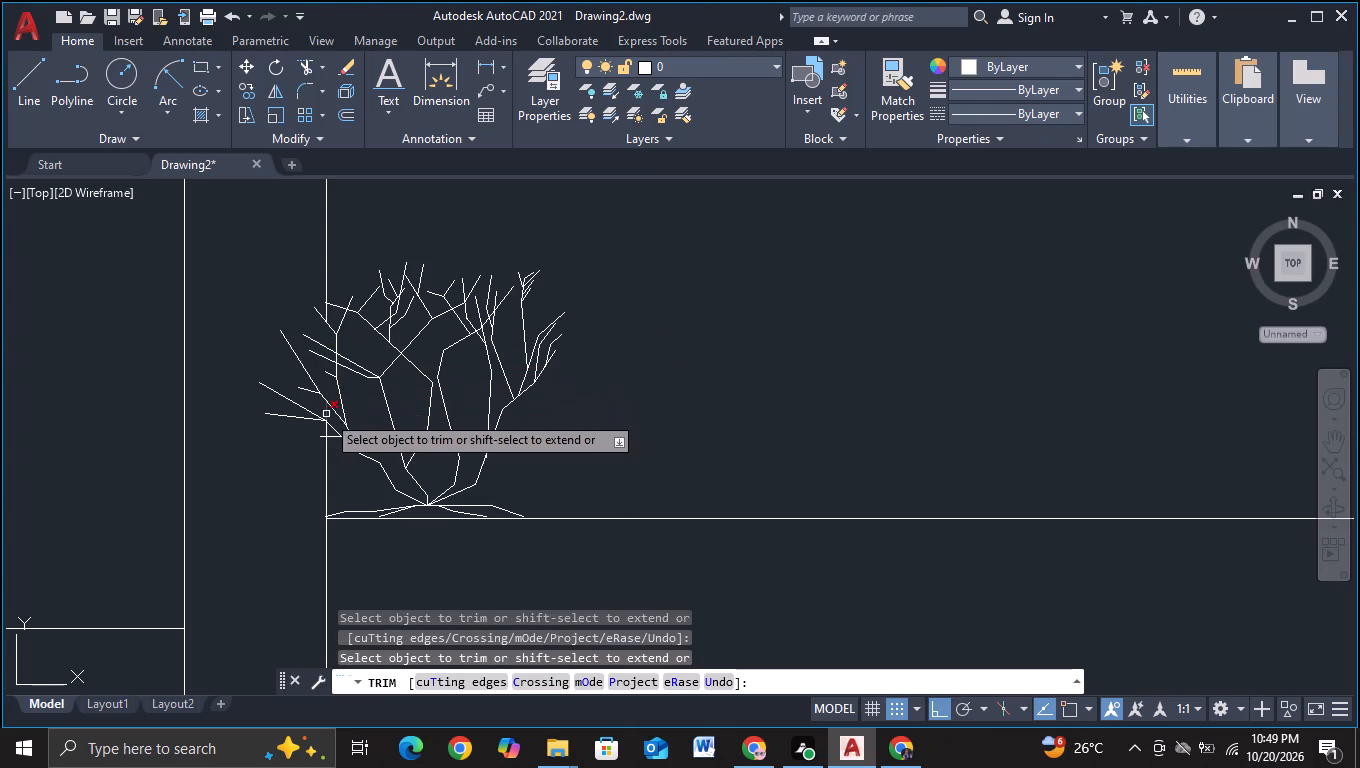
{"action": "left_click", "coordinate": [326, 414]}
{"action": "left_click", "coordinate": [324, 312]}
{"action": "key", "text": "Escape"}
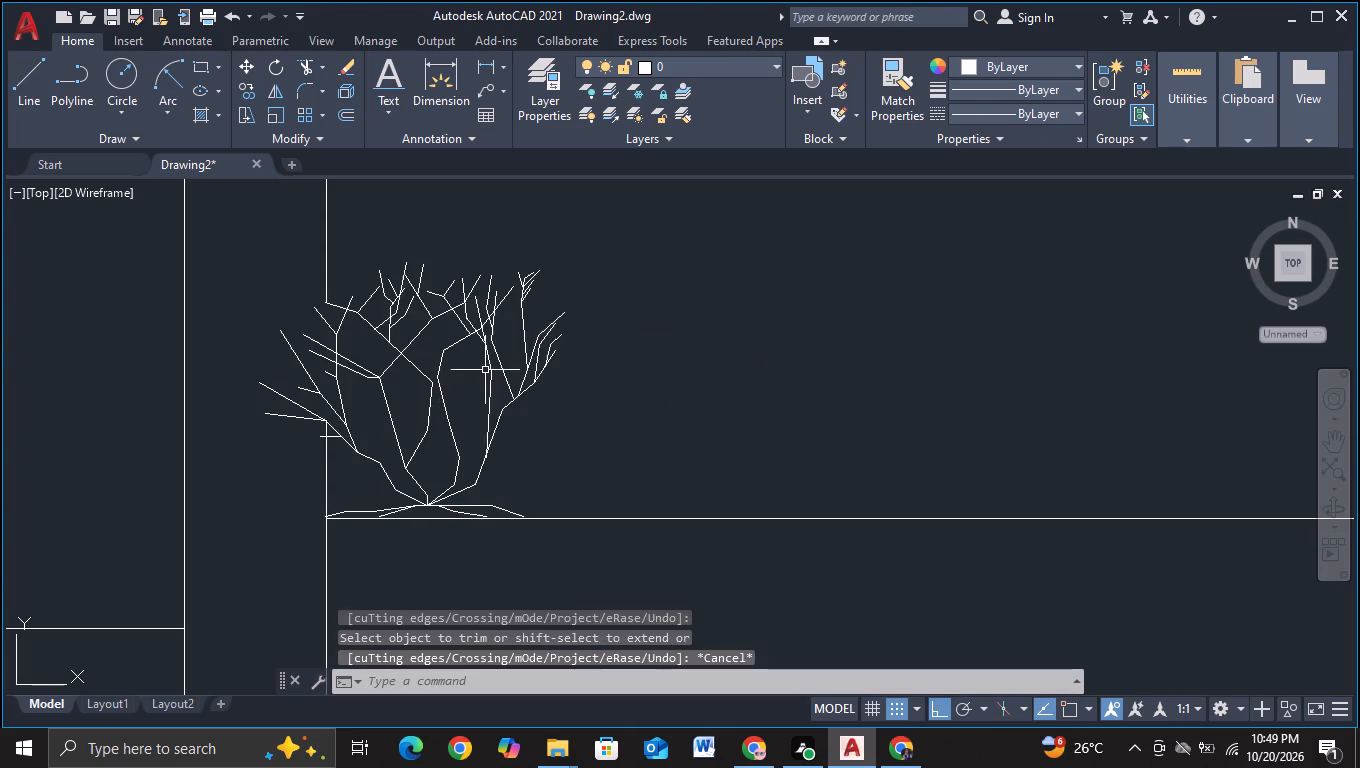
Copy the starter shrub beside the tower seven times horizontally, about 50 units apart, filling the low roof up to the raised parapet.
{"action": "left_click", "coordinate": [490, 366]}
{"action": "key", "text": "c"}
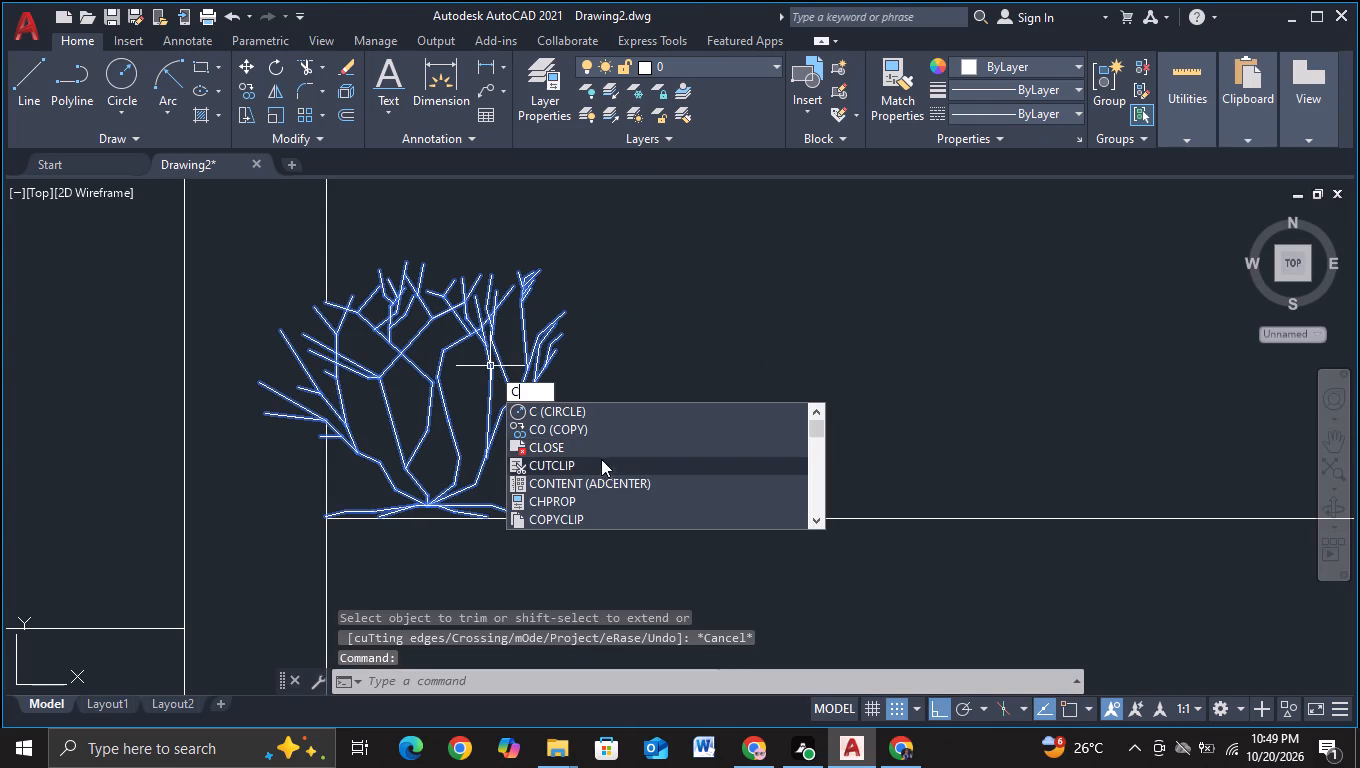
{"action": "left_click", "coordinate": [604, 433]}
{"action": "left_click", "coordinate": [473, 380]}
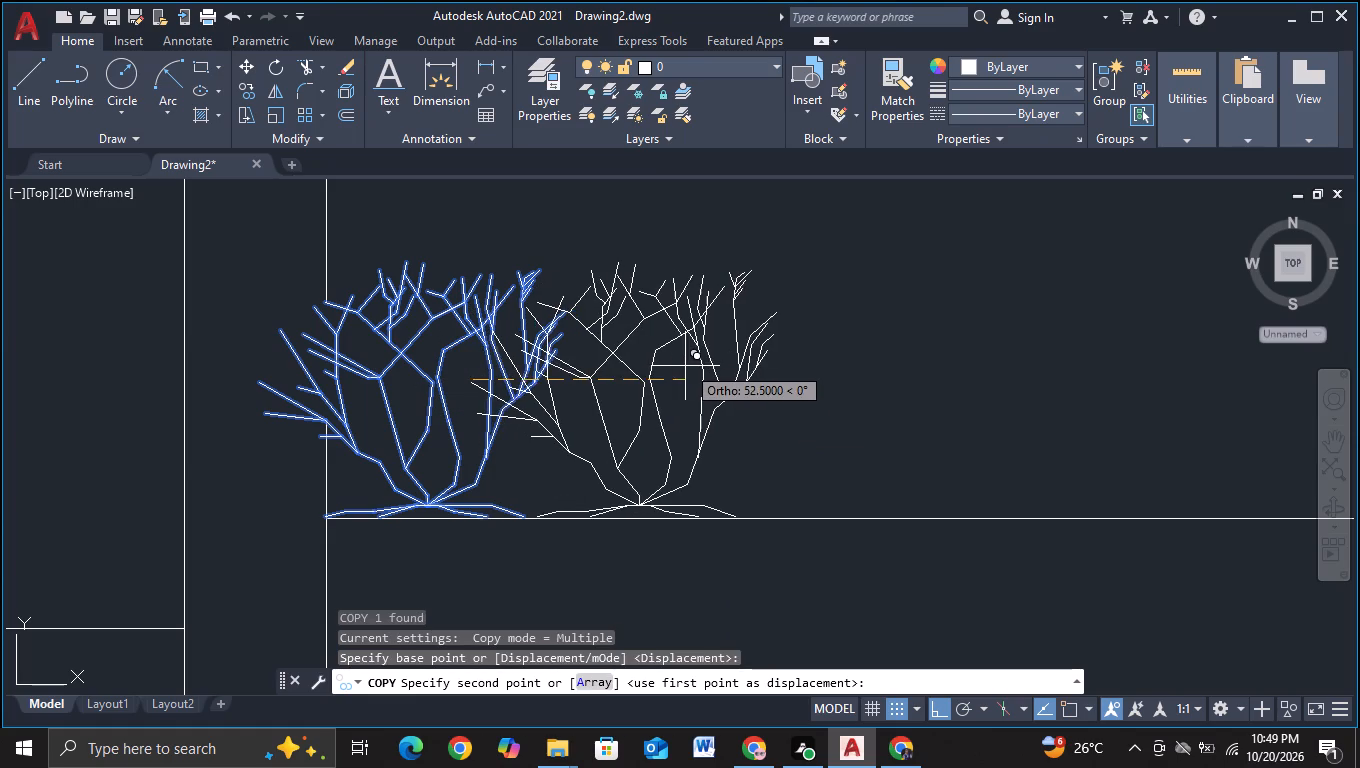
{"action": "left_click", "coordinate": [675, 365]}
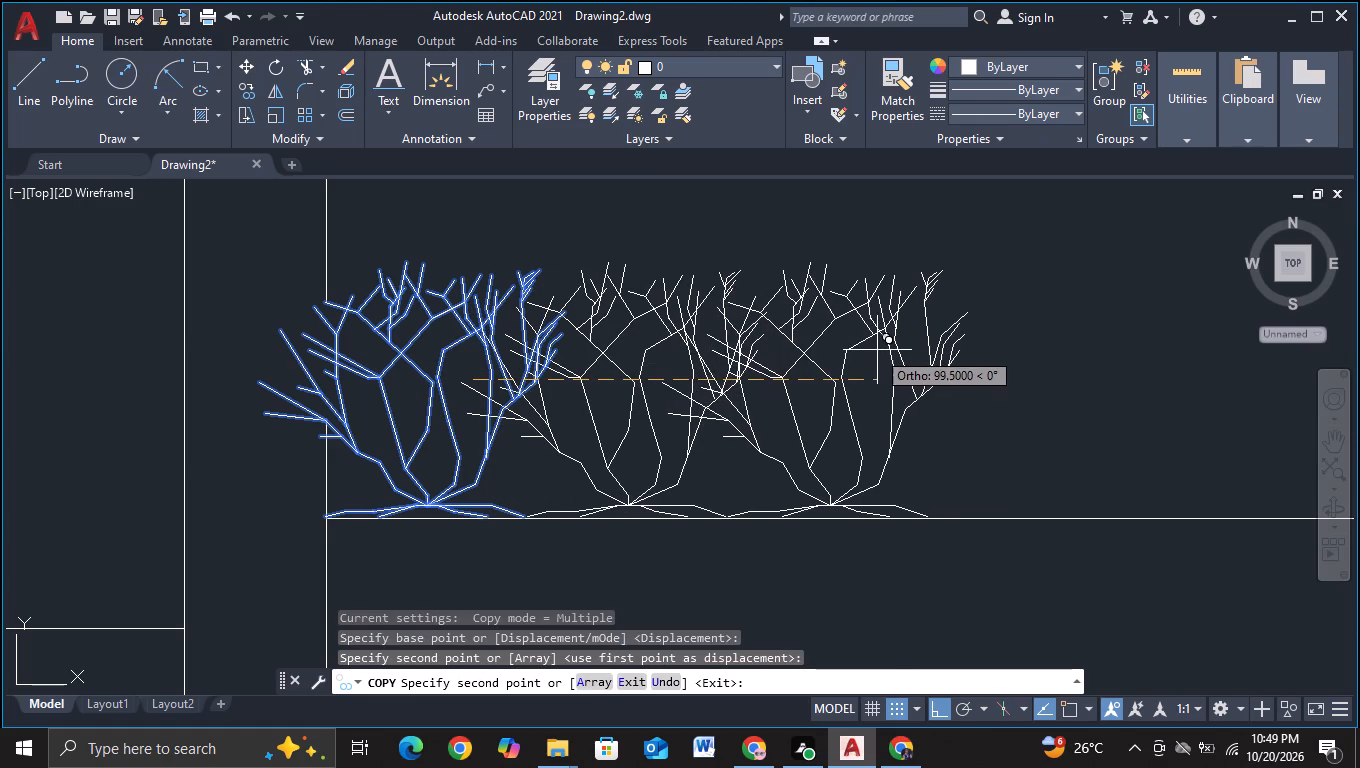
{"action": "left_click", "coordinate": [876, 350]}
{"action": "scroll", "coordinate": [876, 350], "scroll_direction": "down", "scroll_amount": 2}
{"action": "middle_click_drag", "start_coordinate": [888, 360], "coordinate": [316, 368]}
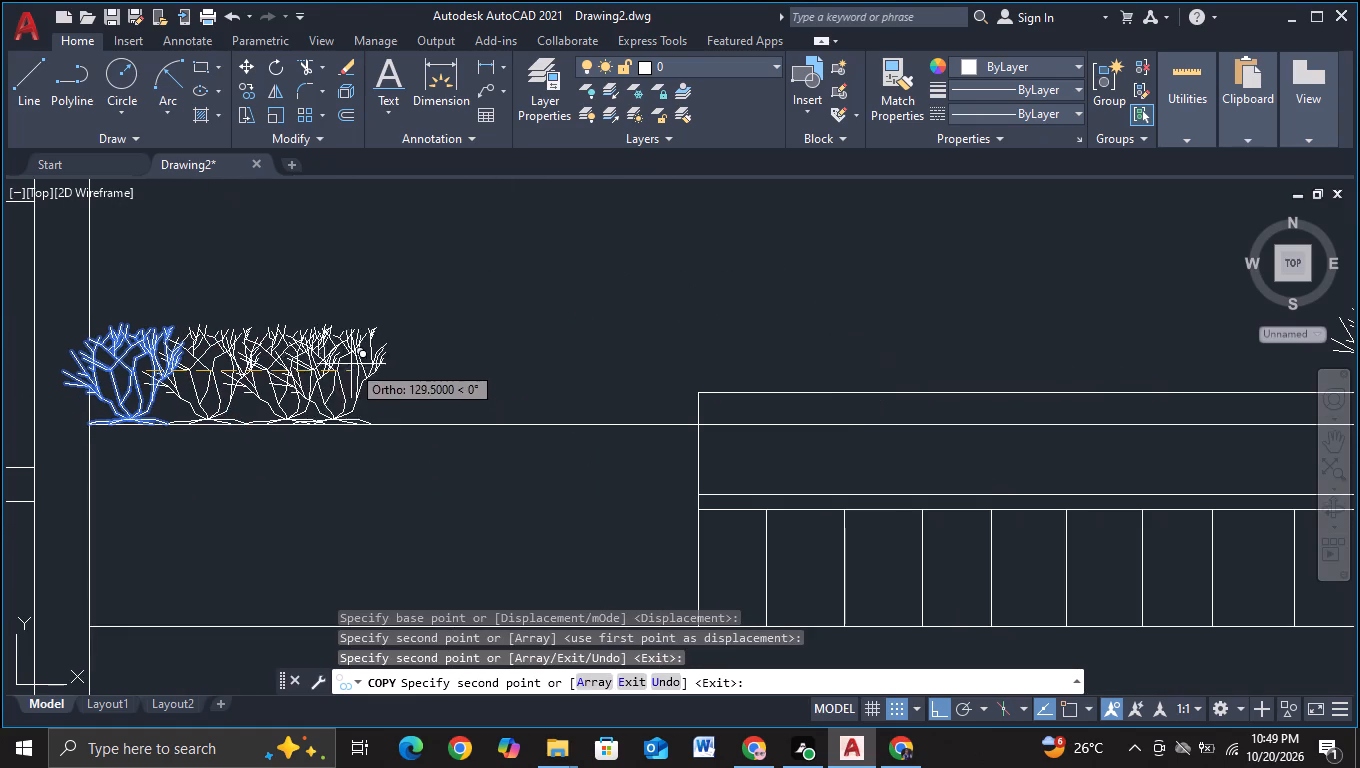
{"action": "left_click", "coordinate": [388, 359]}
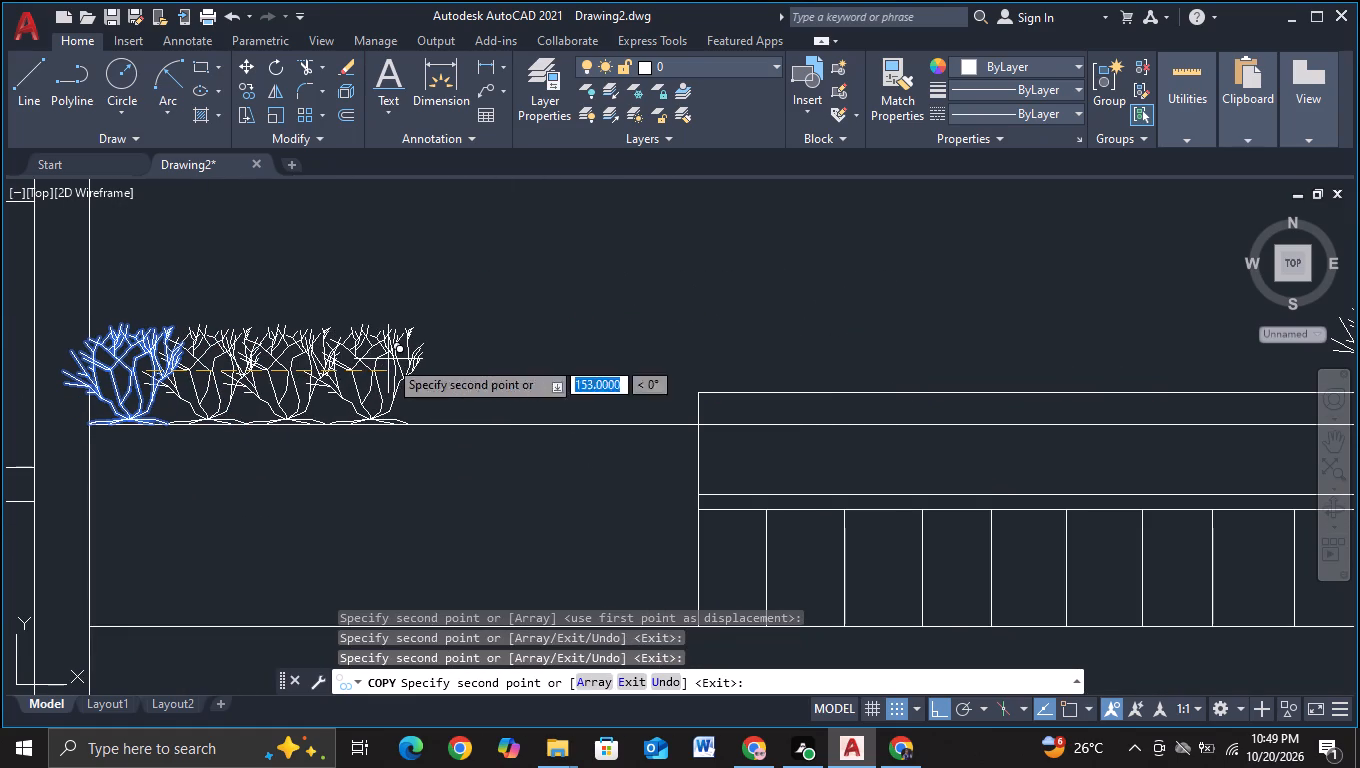
{"action": "left_click", "coordinate": [461, 351]}
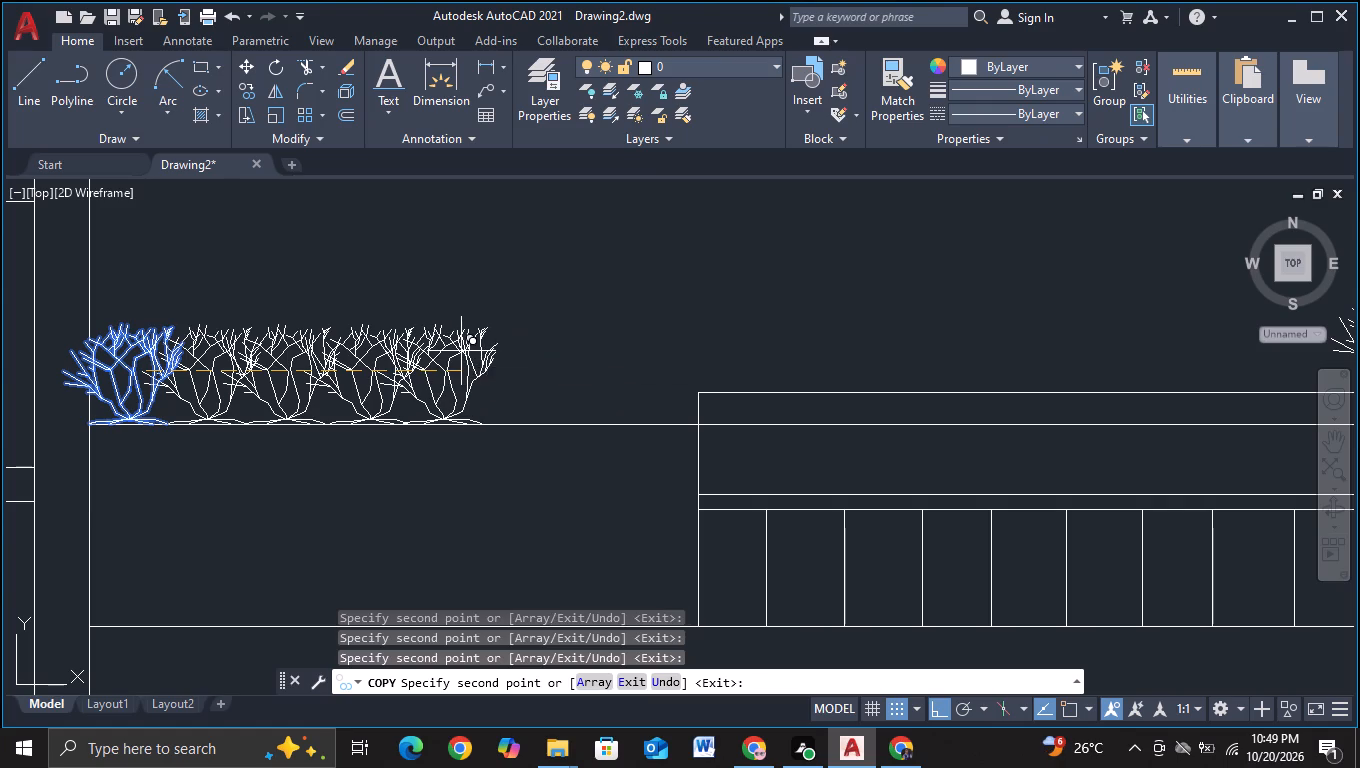
{"action": "left_click", "coordinate": [543, 351]}
{"action": "left_click", "coordinate": [628, 347]}
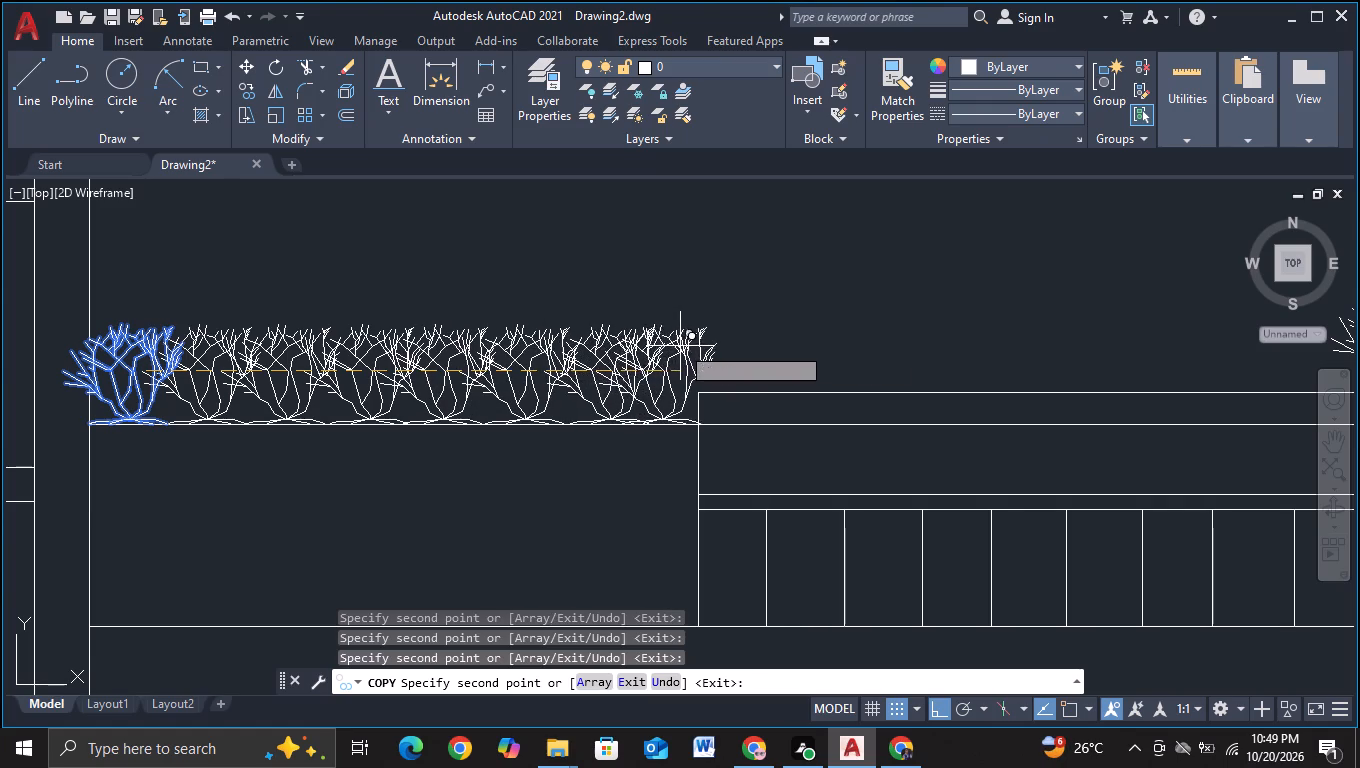
{"action": "left_click", "coordinate": [681, 344]}
{"action": "key", "text": "Escape"}
Copy the starter shrub right of the railing section six times horizontally, about 50 units apart, along the roof up to the taller building's wall.
{"action": "scroll", "coordinate": [783, 351], "scroll_direction": "down", "scroll_amount": 3}
{"action": "middle_click_drag", "start_coordinate": [822, 341], "coordinate": [629, 359]}
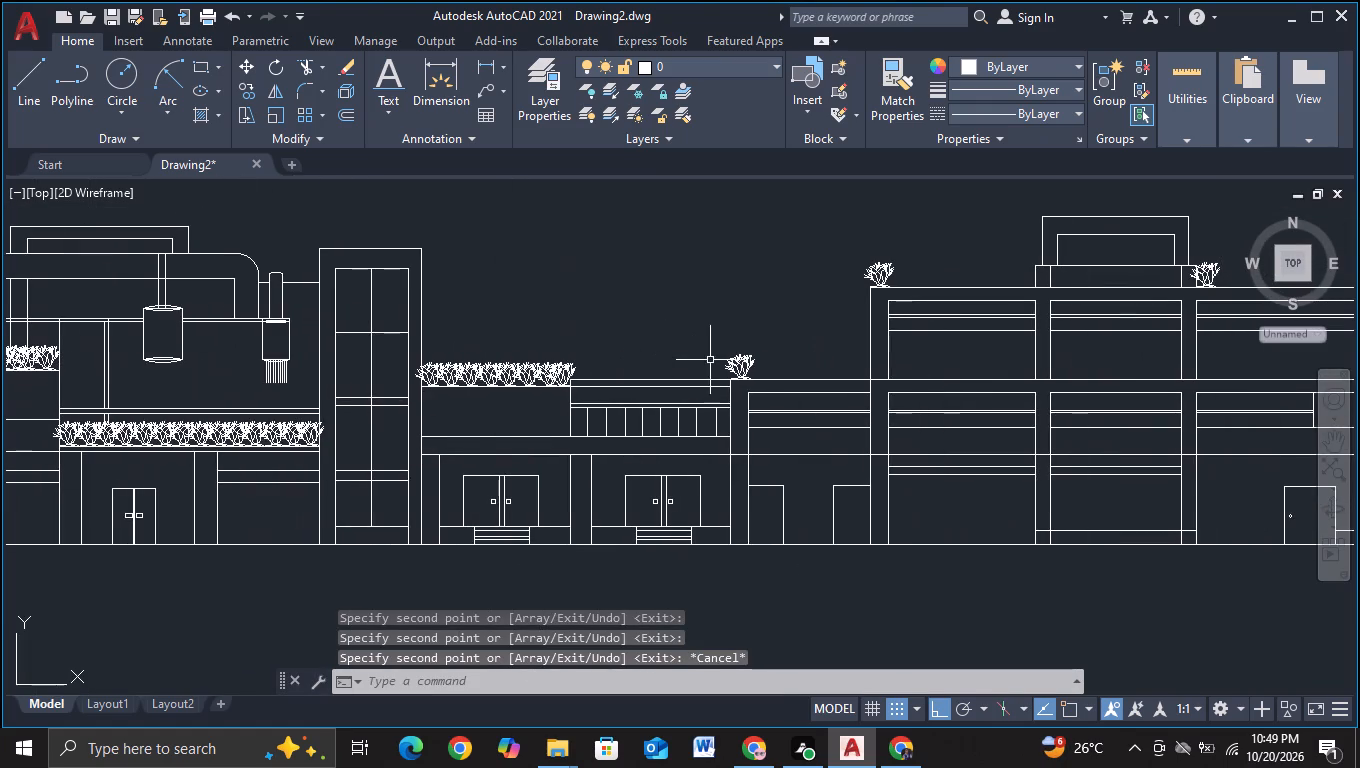
{"action": "left_click", "coordinate": [748, 363]}
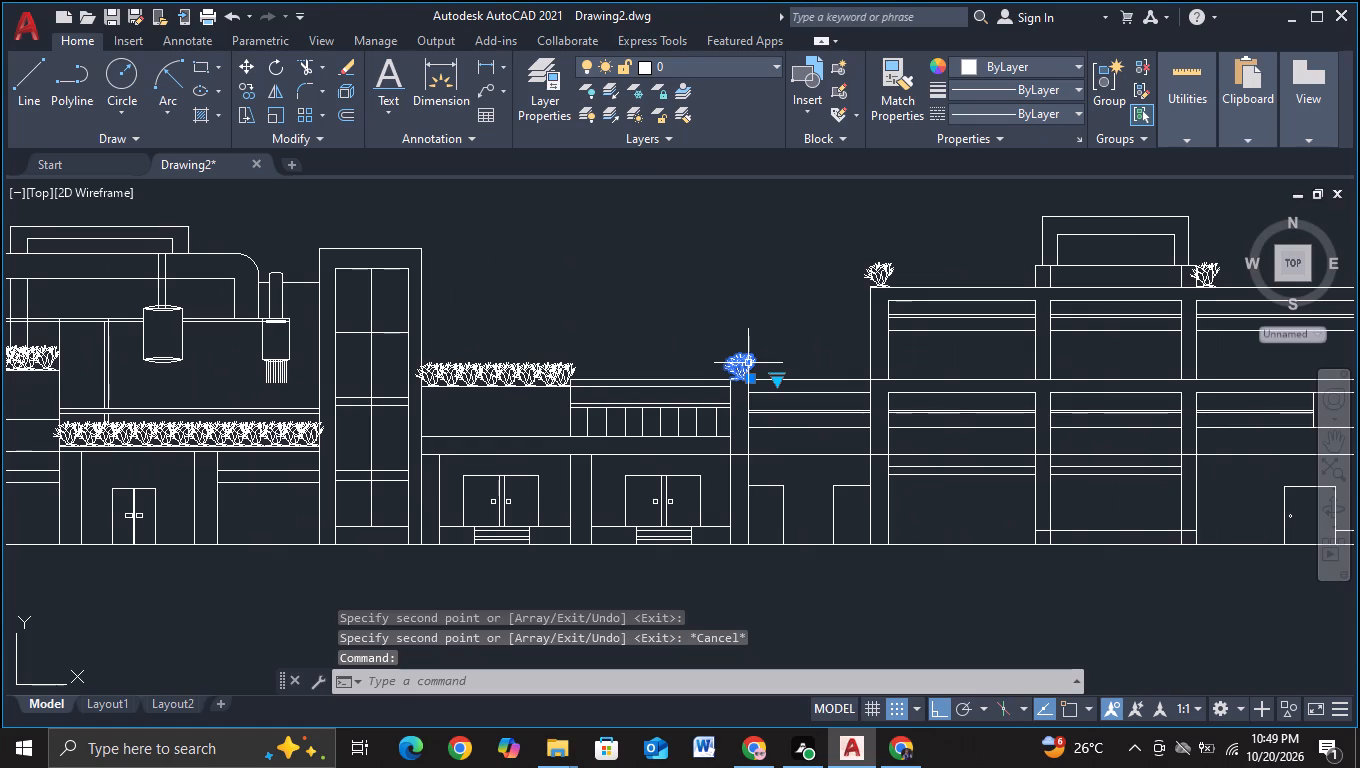
{"action": "key", "text": "c"}
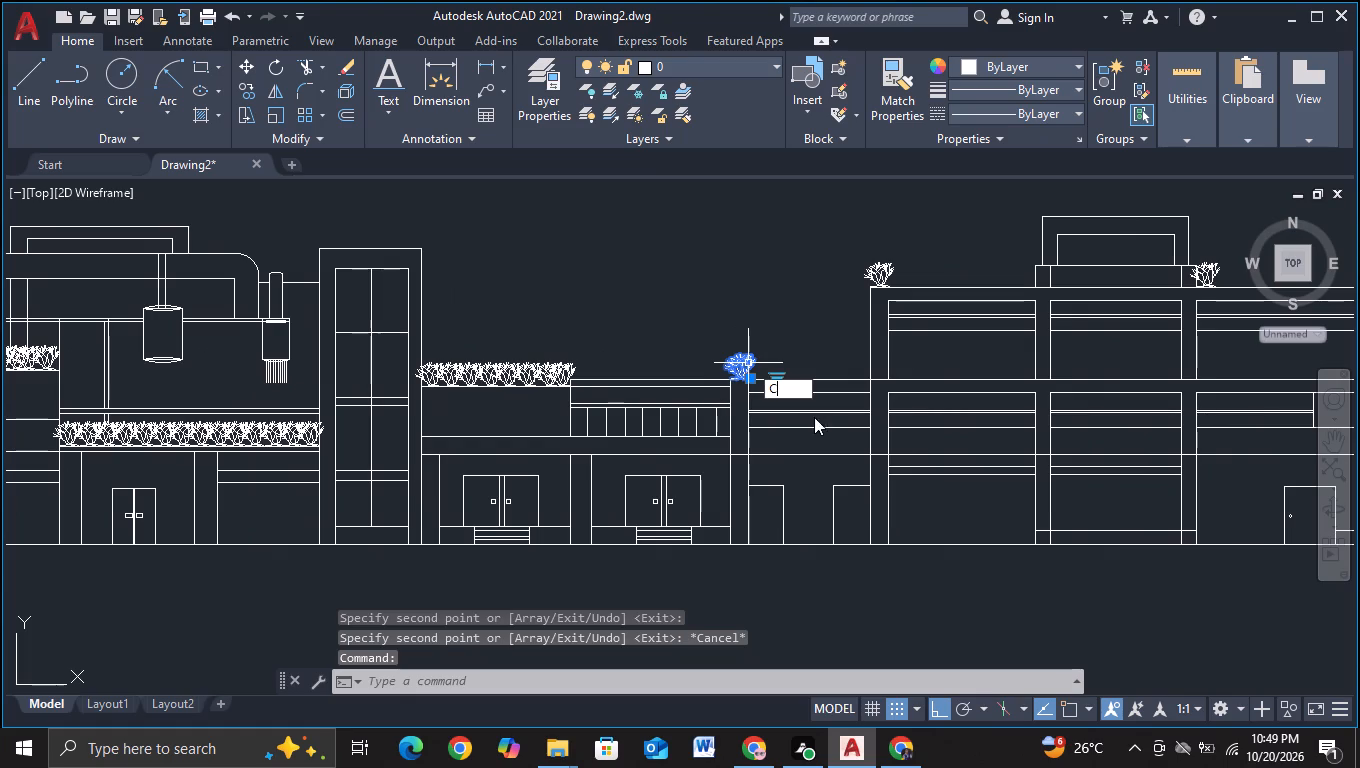
{"action": "left_click", "coordinate": [814, 422]}
{"action": "left_click", "coordinate": [739, 371]}
{"action": "scroll", "coordinate": [774, 364], "scroll_direction": "up", "scroll_amount": 2}
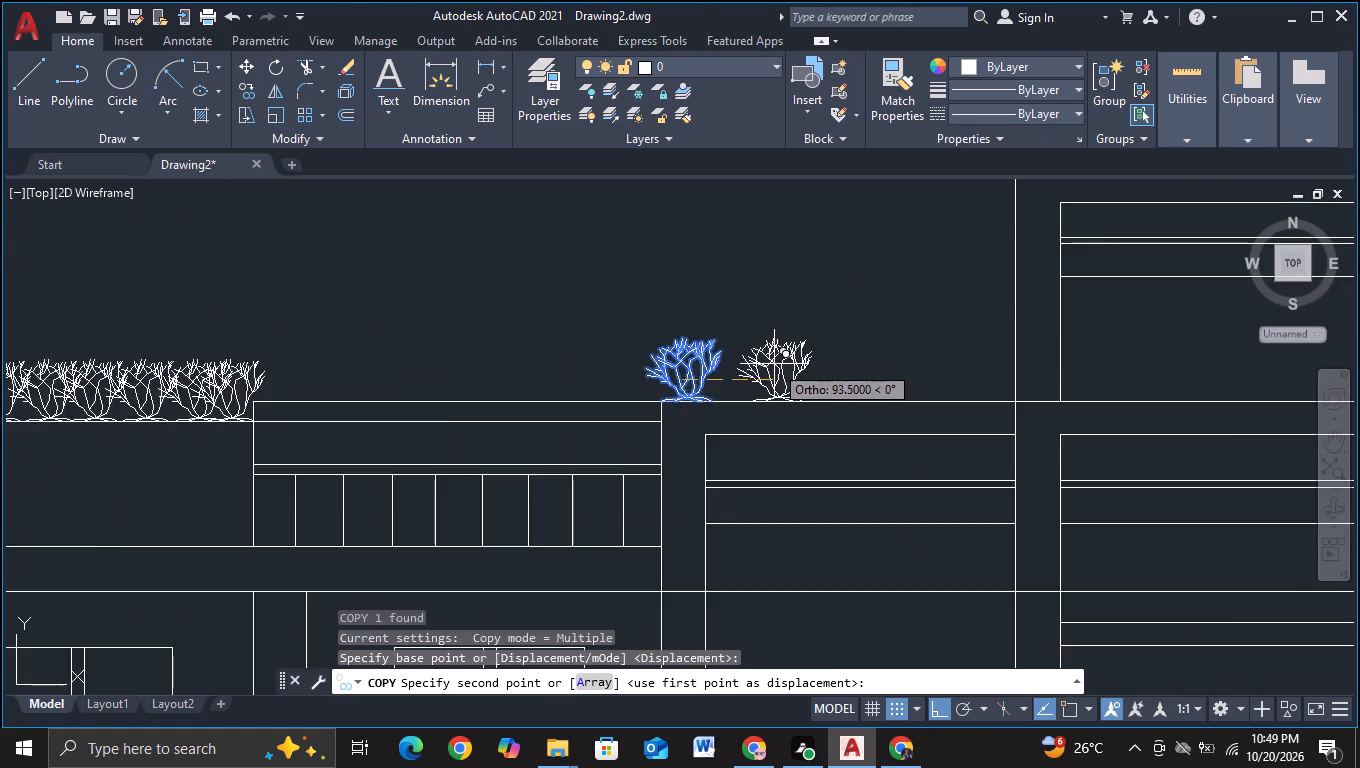
{"action": "scroll", "coordinate": [774, 364], "scroll_direction": "up", "scroll_amount": 2}
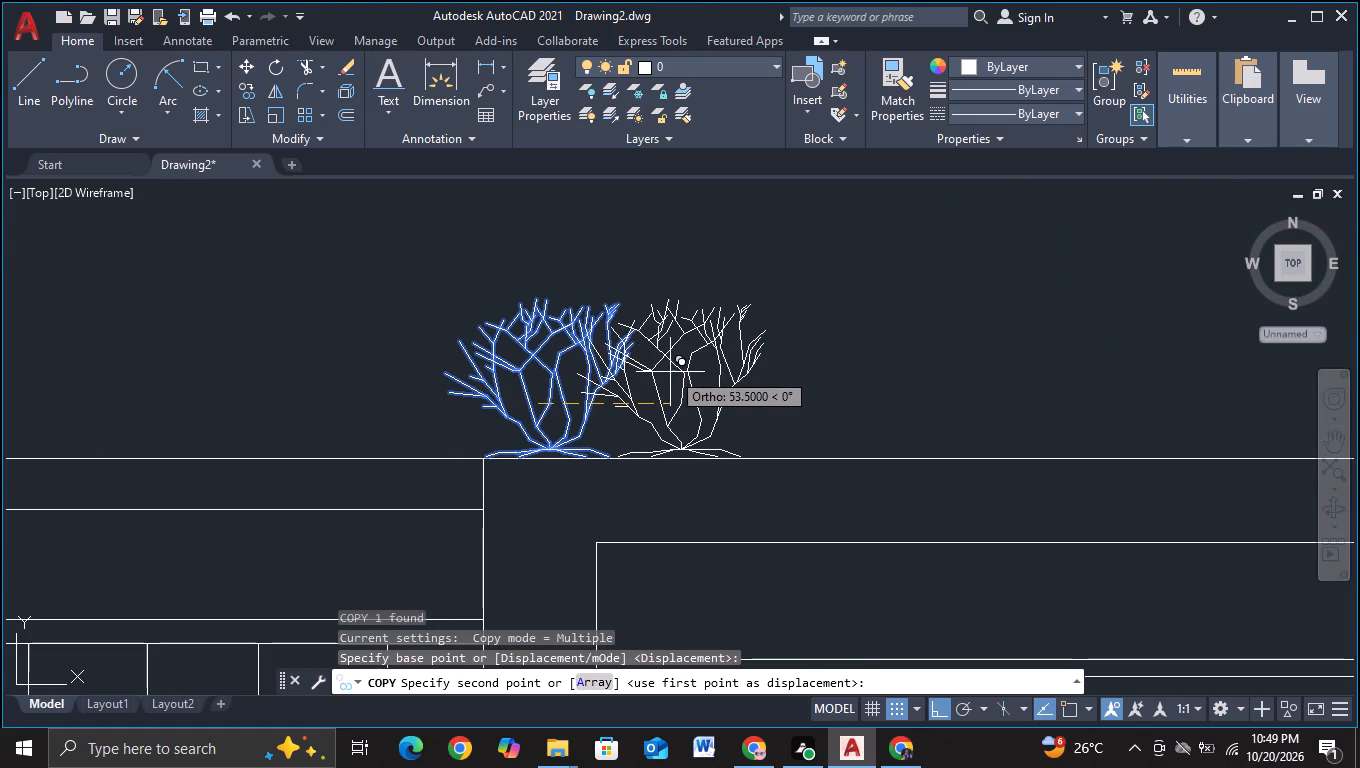
{"action": "left_click", "coordinate": [665, 372]}
{"action": "left_click", "coordinate": [790, 366]}
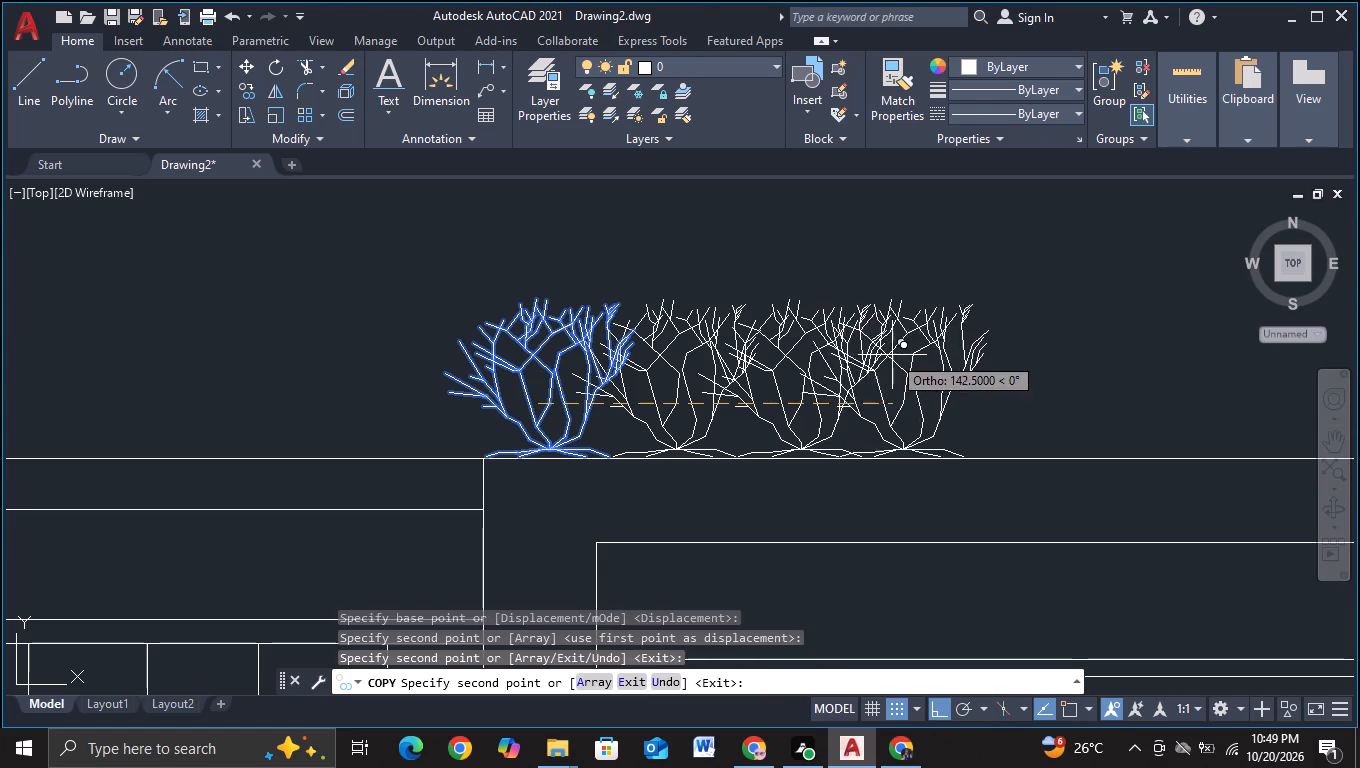
{"action": "left_click", "coordinate": [913, 361]}
{"action": "middle_click_drag", "start_coordinate": [913, 361], "coordinate": [865, 364]}
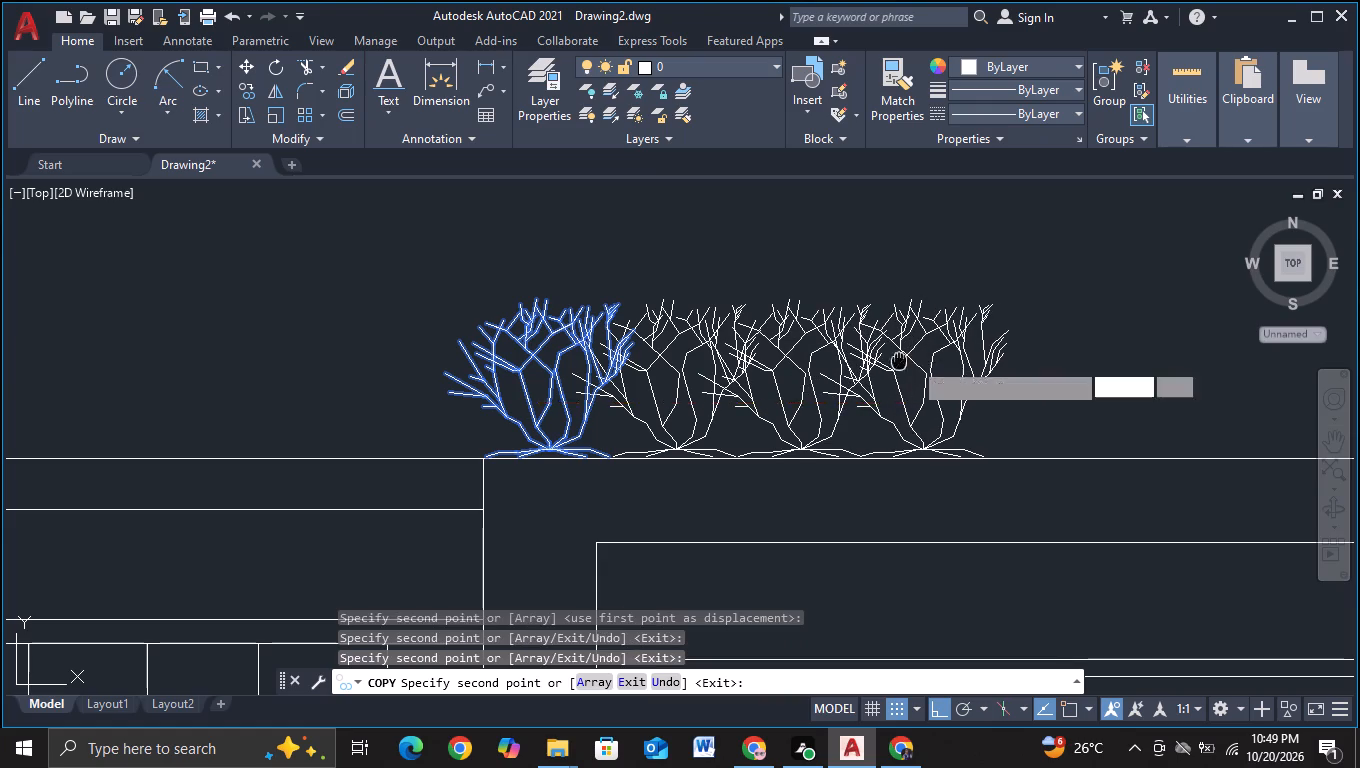
{"action": "middle_click_drag", "start_coordinate": [865, 364], "coordinate": [142, 343]}
{"action": "left_click", "coordinate": [266, 344]}
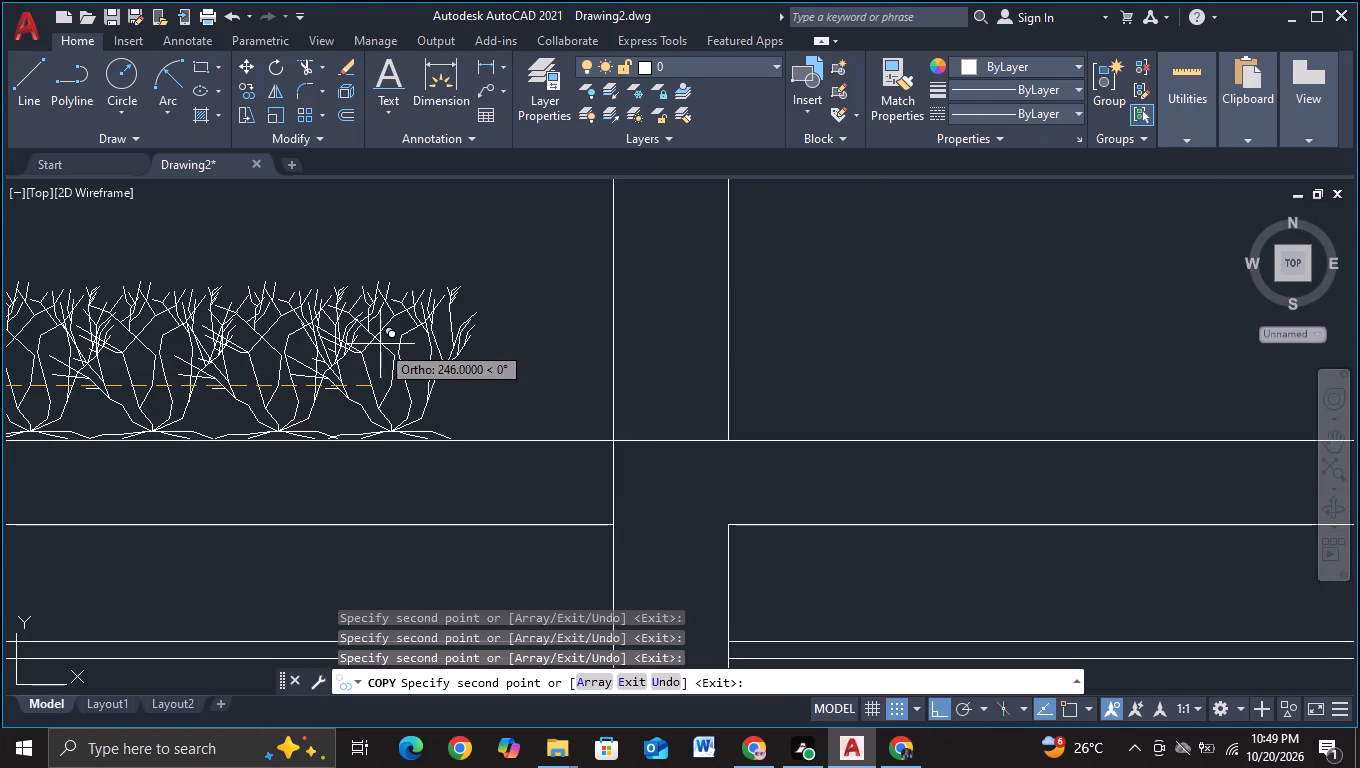
{"action": "left_click", "coordinate": [386, 344]}
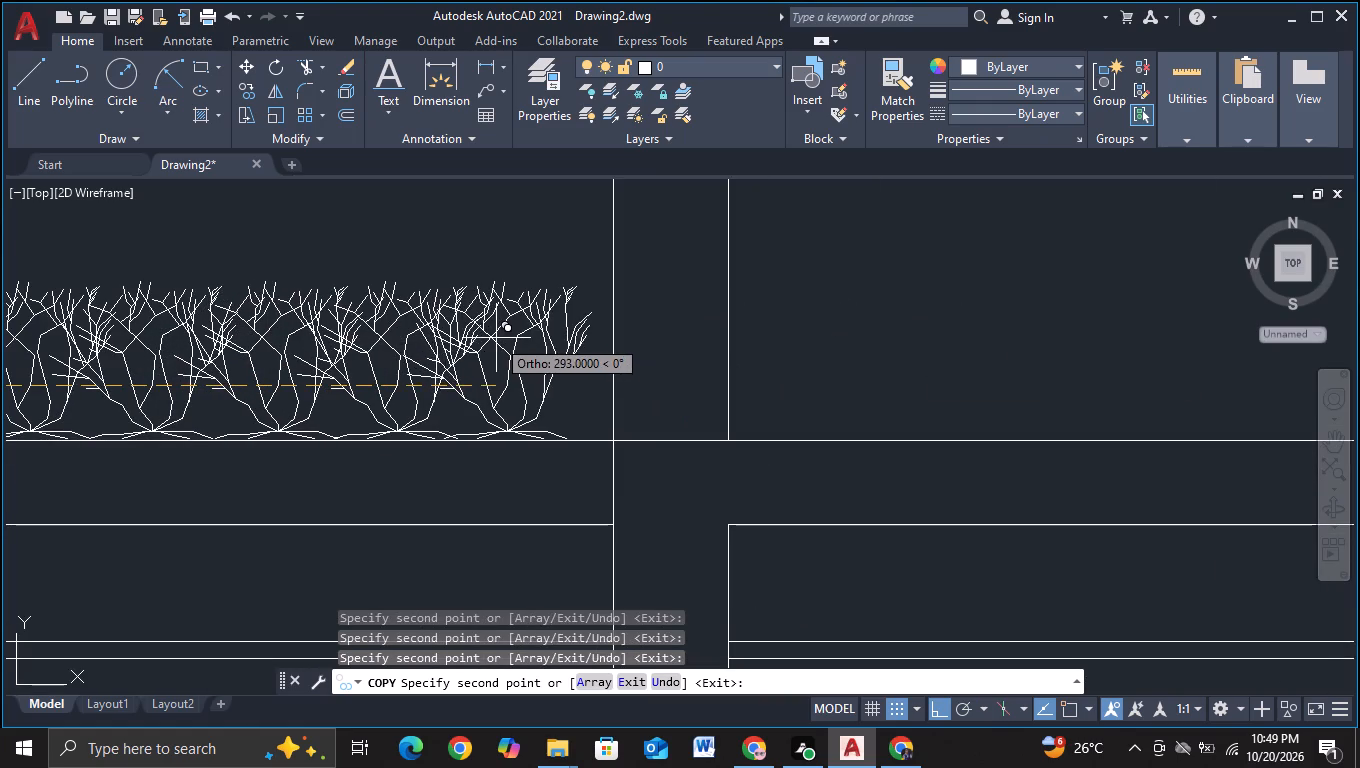
{"action": "left_click", "coordinate": [515, 336]}
{"action": "key", "text": "Escape"}
Copy the starter shrub at the upper roof's left edge eight times horizontally, about 50 units apart, up to the raised rooftop block.
{"action": "scroll", "coordinate": [515, 336], "scroll_direction": "down", "scroll_amount": 2}
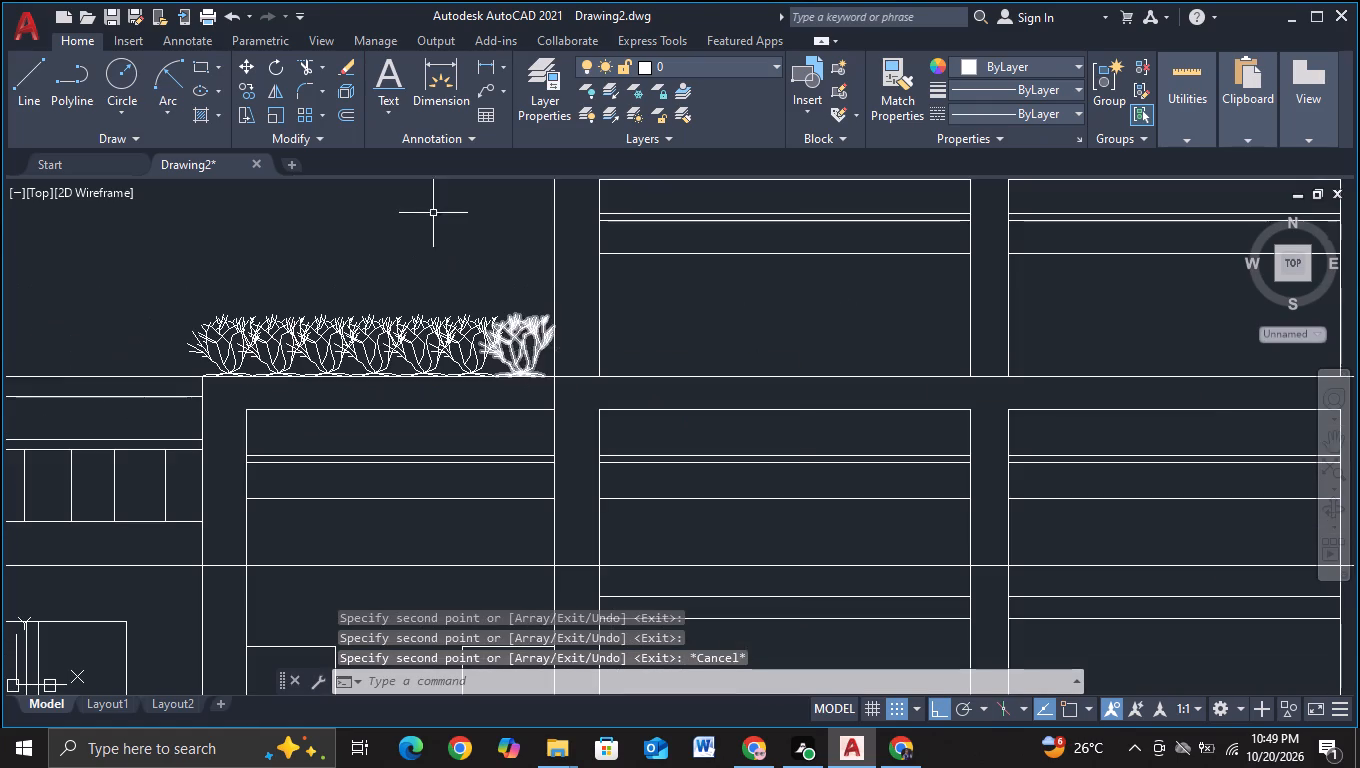
{"action": "scroll", "coordinate": [450, 265], "scroll_direction": "down", "scroll_amount": 3}
{"action": "middle_click_drag", "start_coordinate": [454, 275], "coordinate": [444, 381]}
{"action": "scroll", "coordinate": [444, 382], "scroll_direction": "up", "scroll_amount": 2}
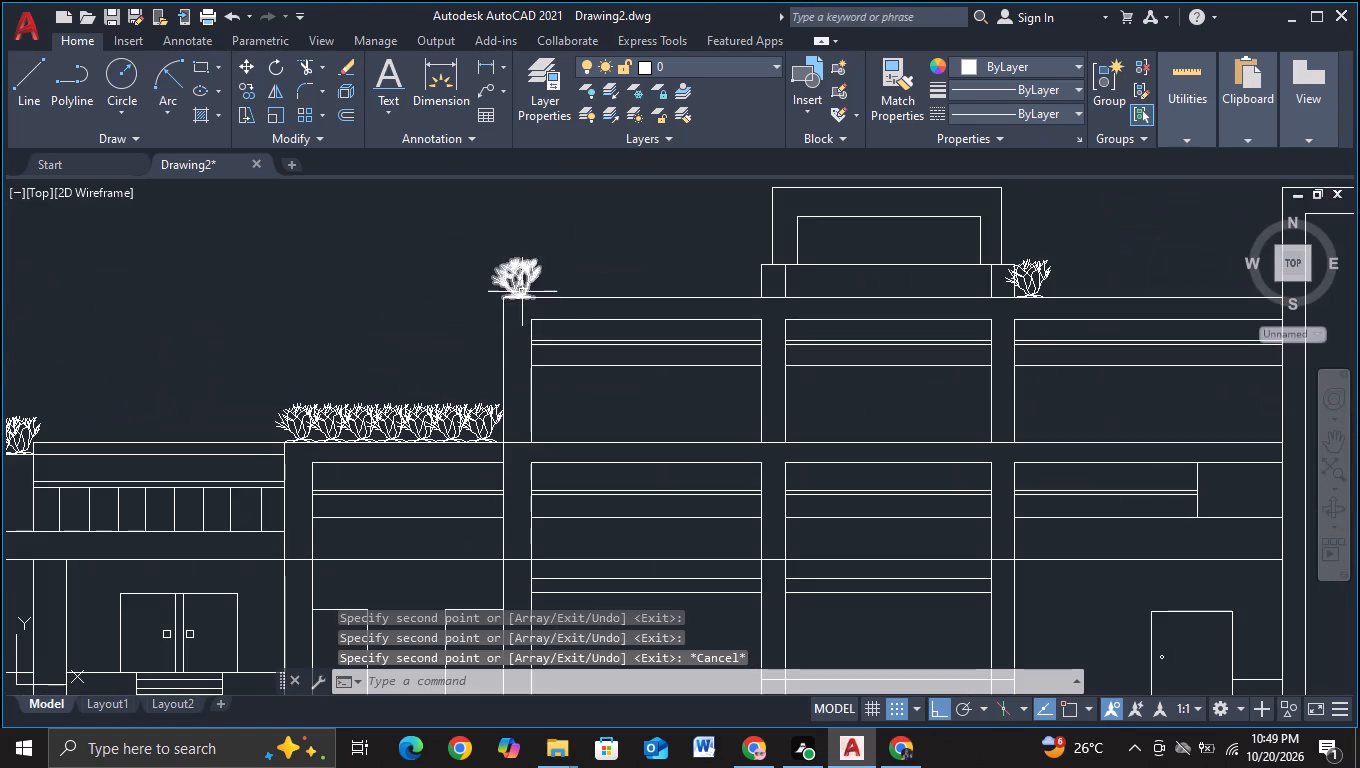
{"action": "left_click", "coordinate": [522, 287]}
{"action": "key", "text": "c"}
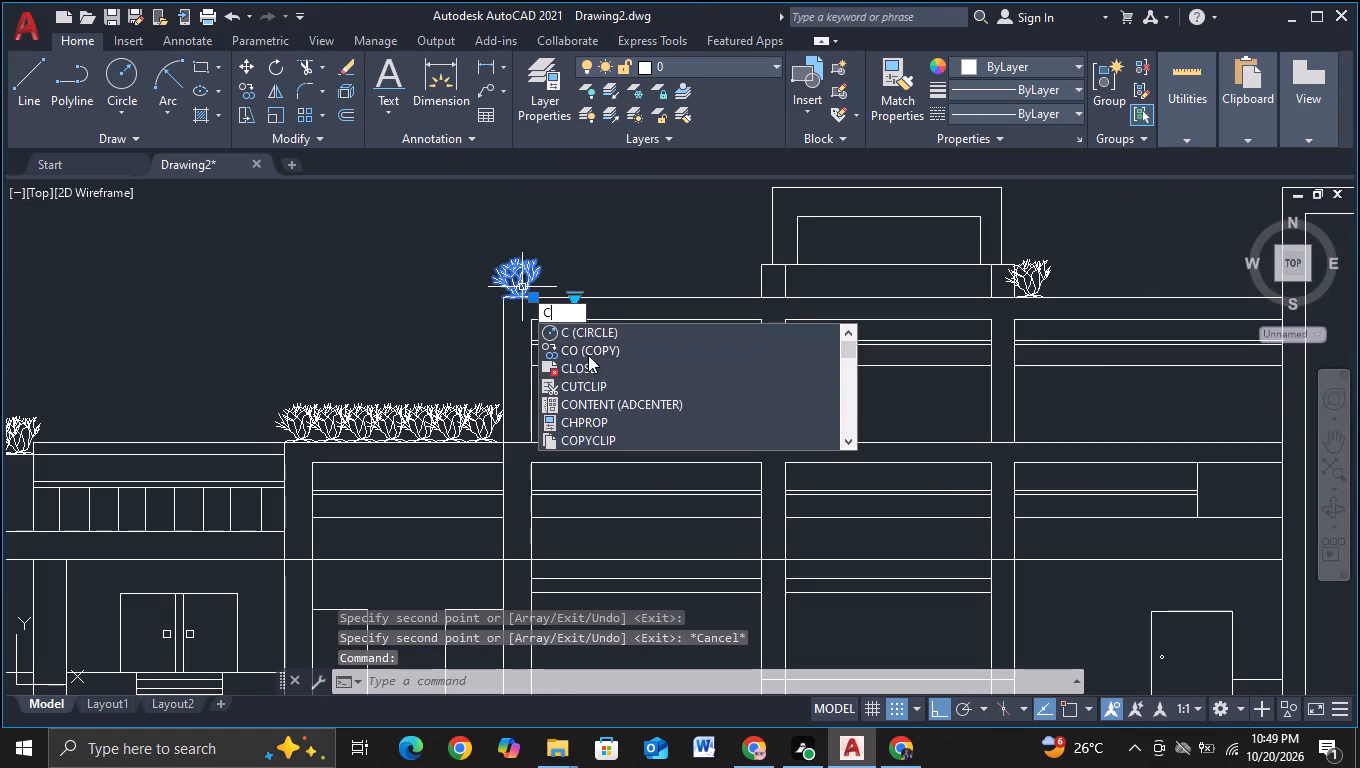
{"action": "left_click", "coordinate": [588, 354]}
{"action": "left_click", "coordinate": [507, 270]}
{"action": "scroll", "coordinate": [565, 263], "scroll_direction": "up", "scroll_amount": 2}
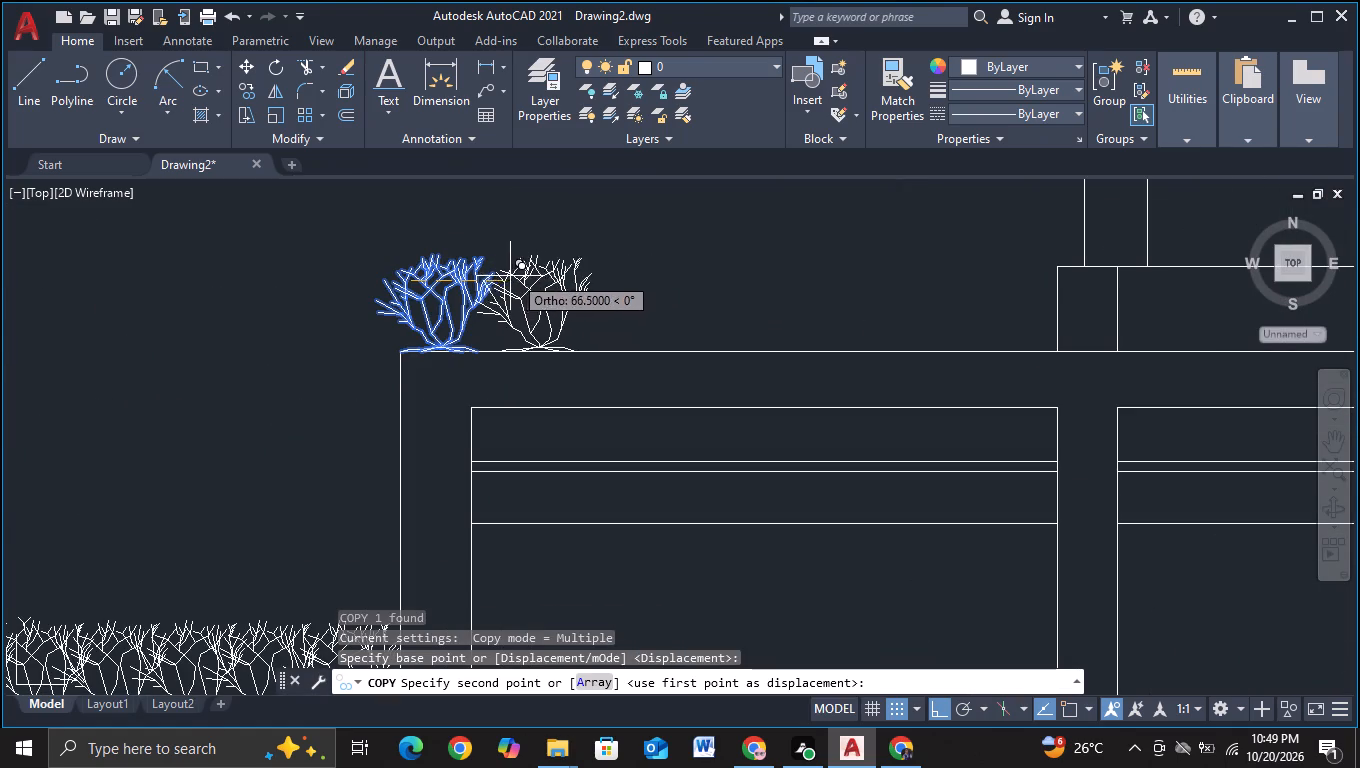
{"action": "scroll", "coordinate": [506, 278], "scroll_direction": "up", "scroll_amount": 1}
{"action": "left_click", "coordinate": [484, 282]}
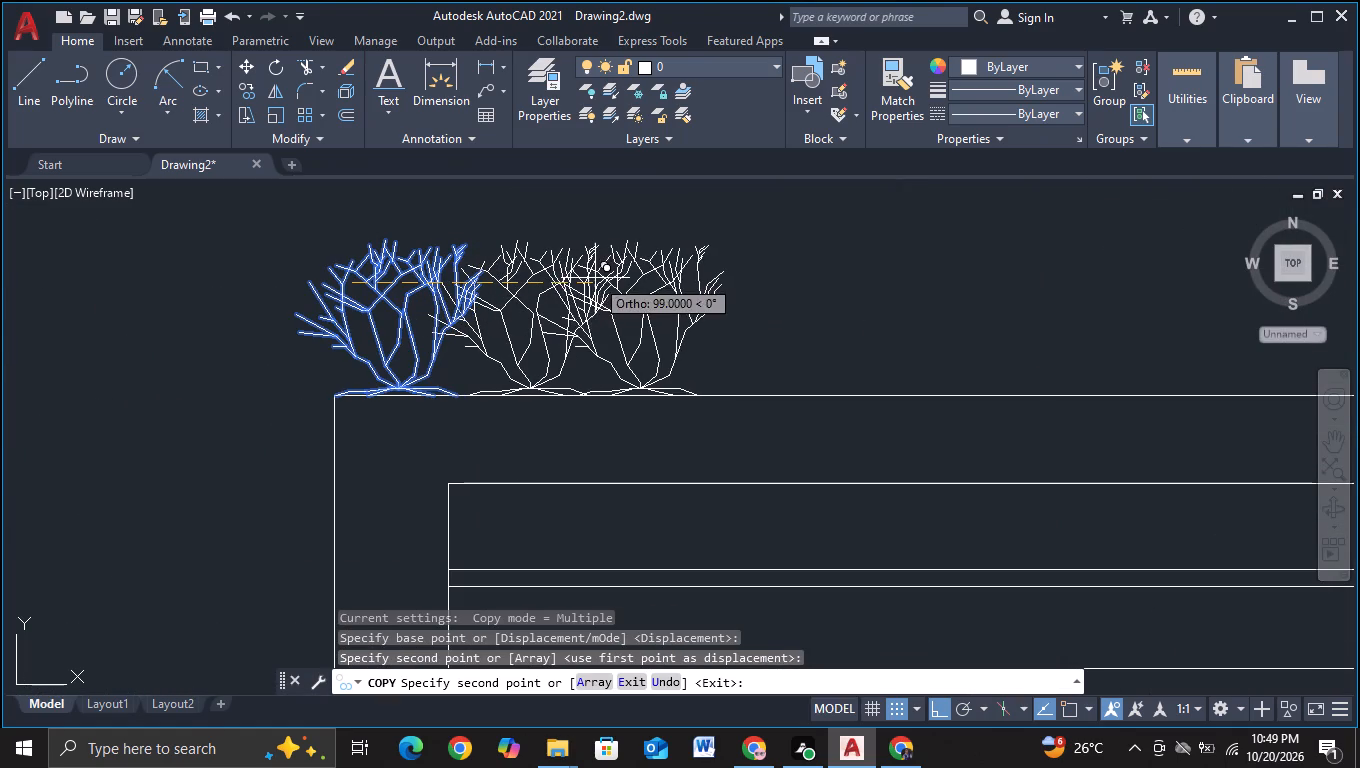
{"action": "left_click", "coordinate": [605, 275]}
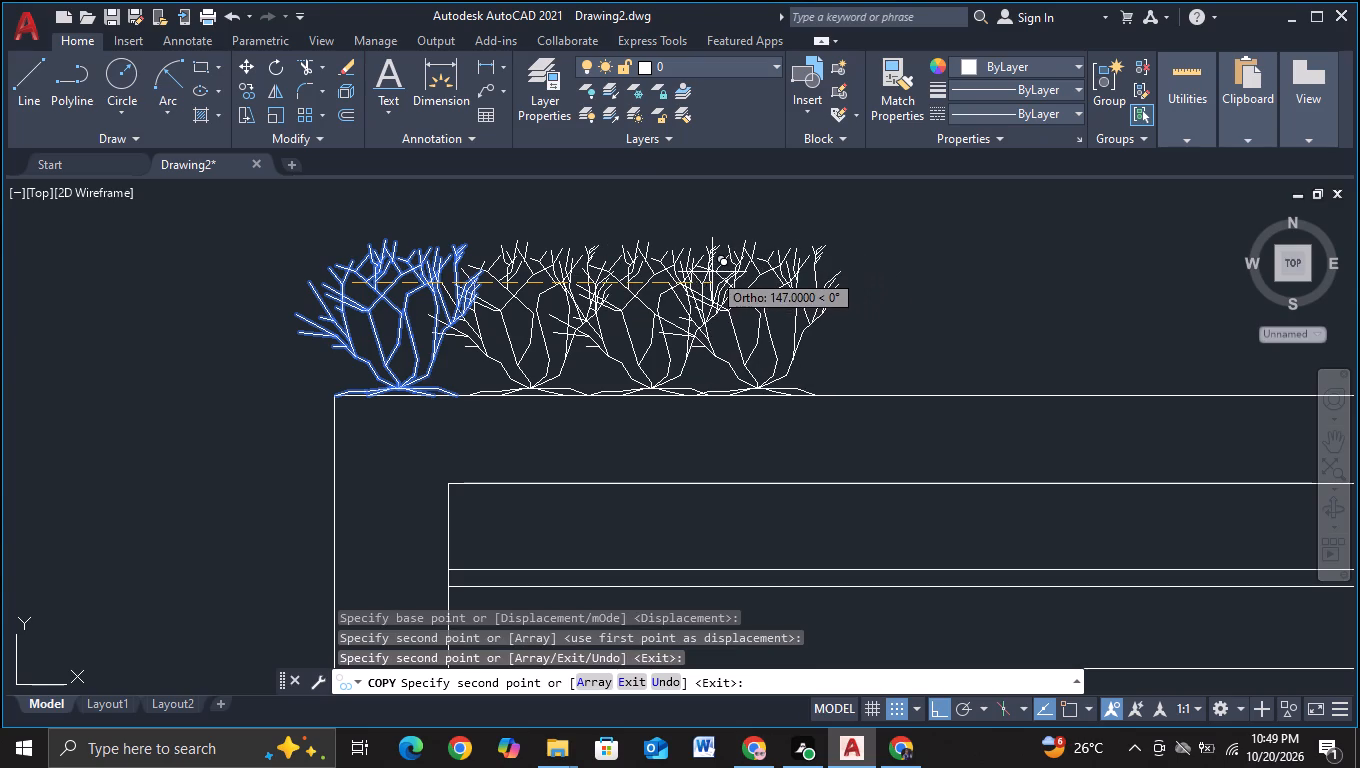
{"action": "left_click", "coordinate": [724, 274]}
{"action": "middle_click_drag", "start_coordinate": [746, 274], "coordinate": [228, 310]}
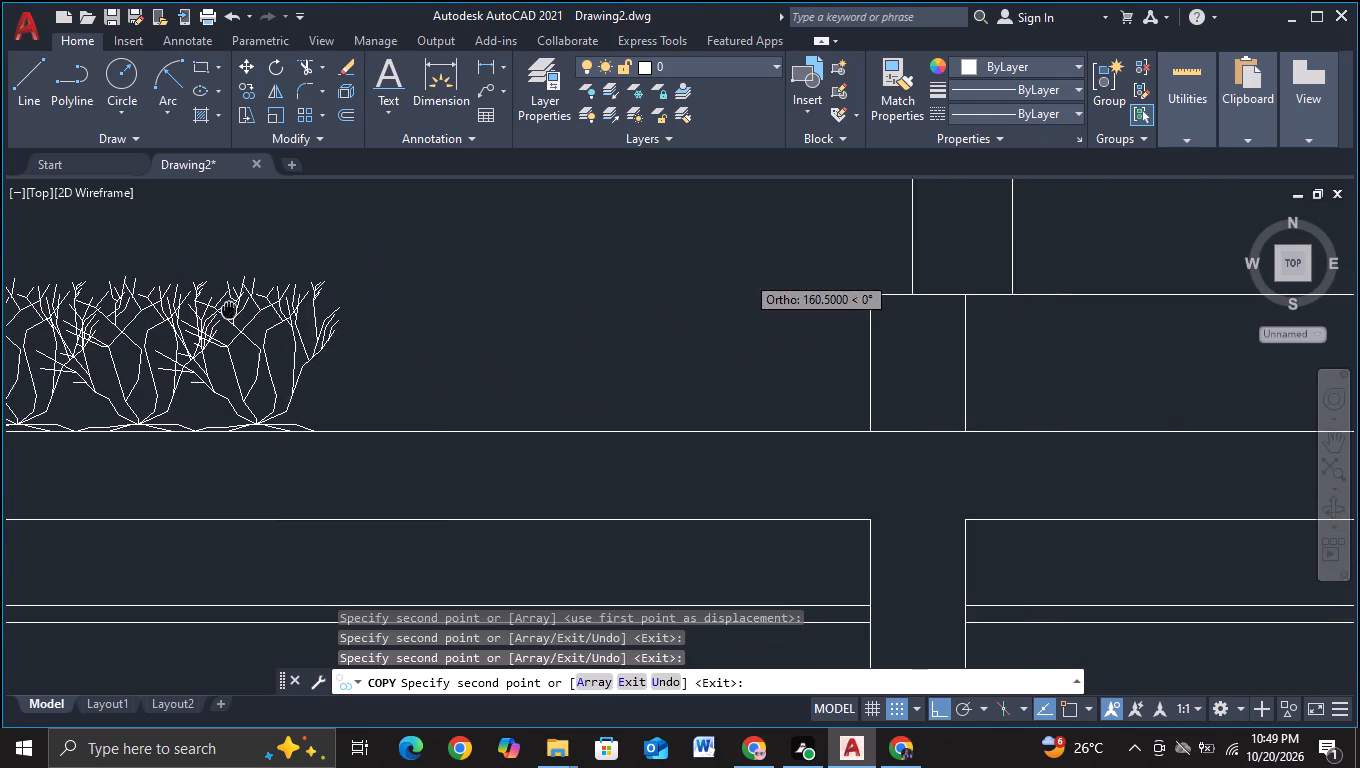
{"action": "left_click", "coordinate": [327, 310]}
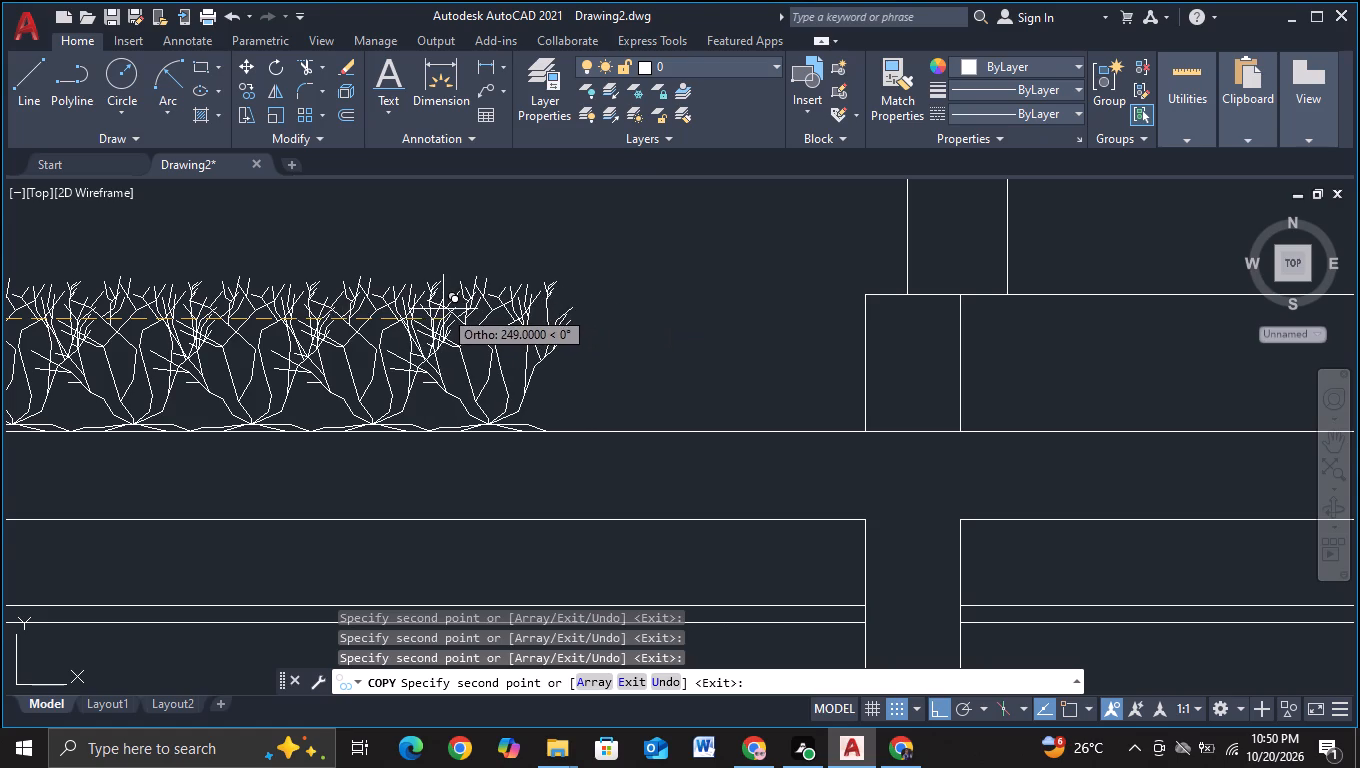
{"action": "left_click", "coordinate": [443, 309]}
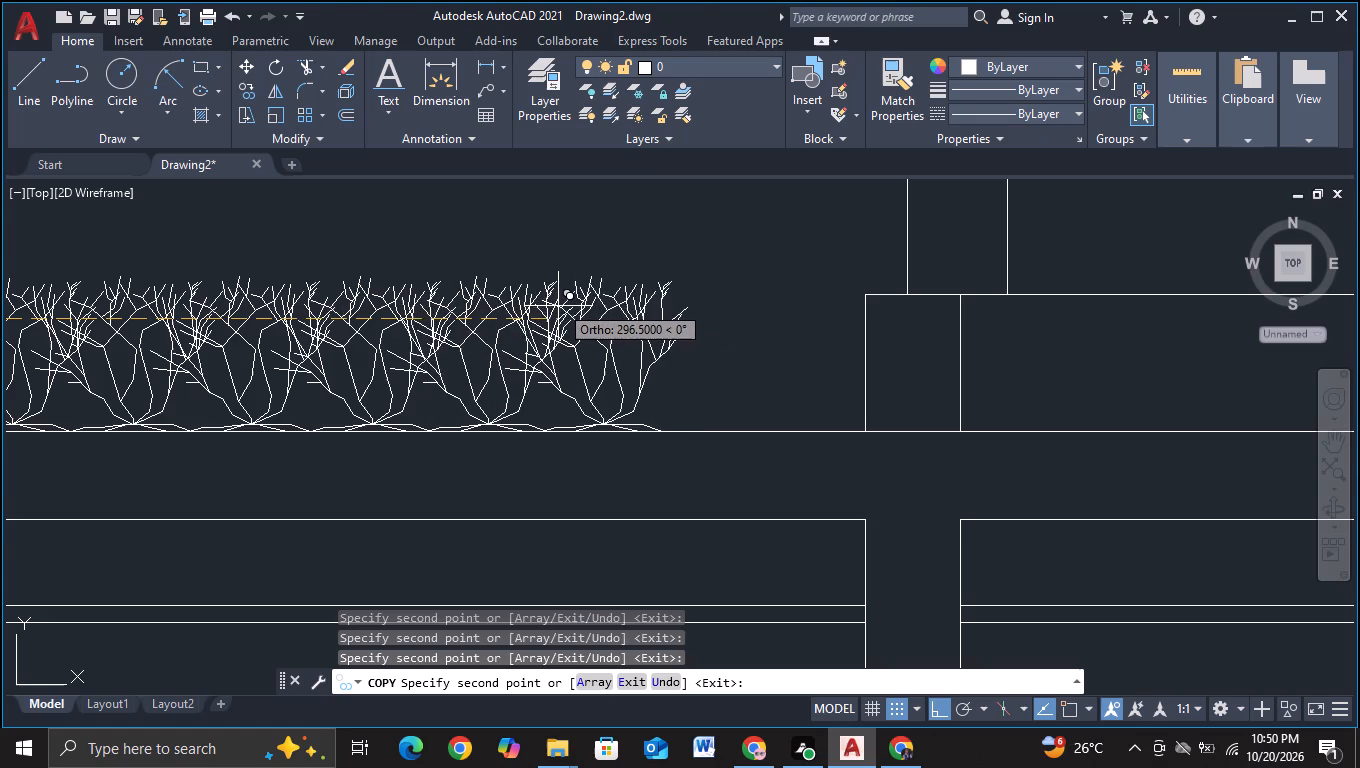
{"action": "left_click", "coordinate": [560, 303]}
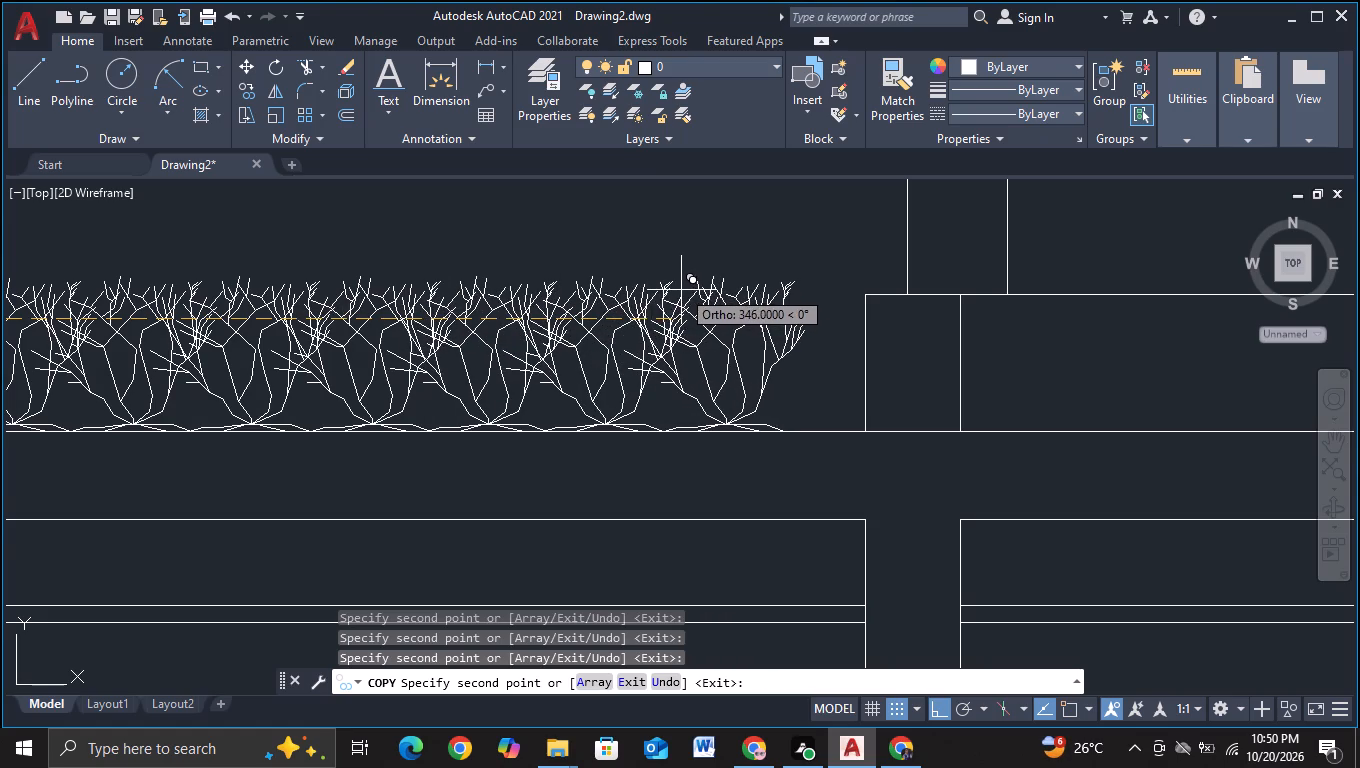
{"action": "left_click", "coordinate": [681, 290]}
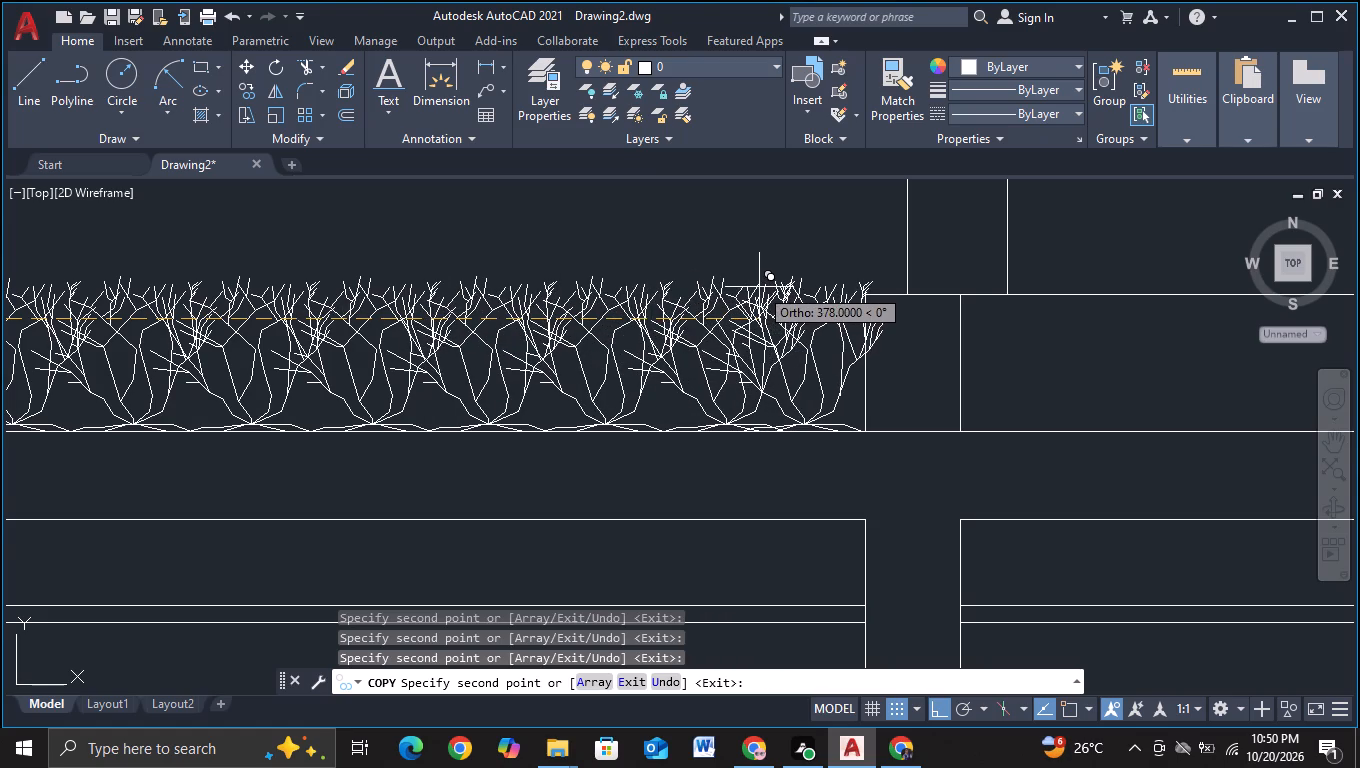
{"action": "left_click", "coordinate": [759, 287]}
{"action": "key", "text": "Escape"}
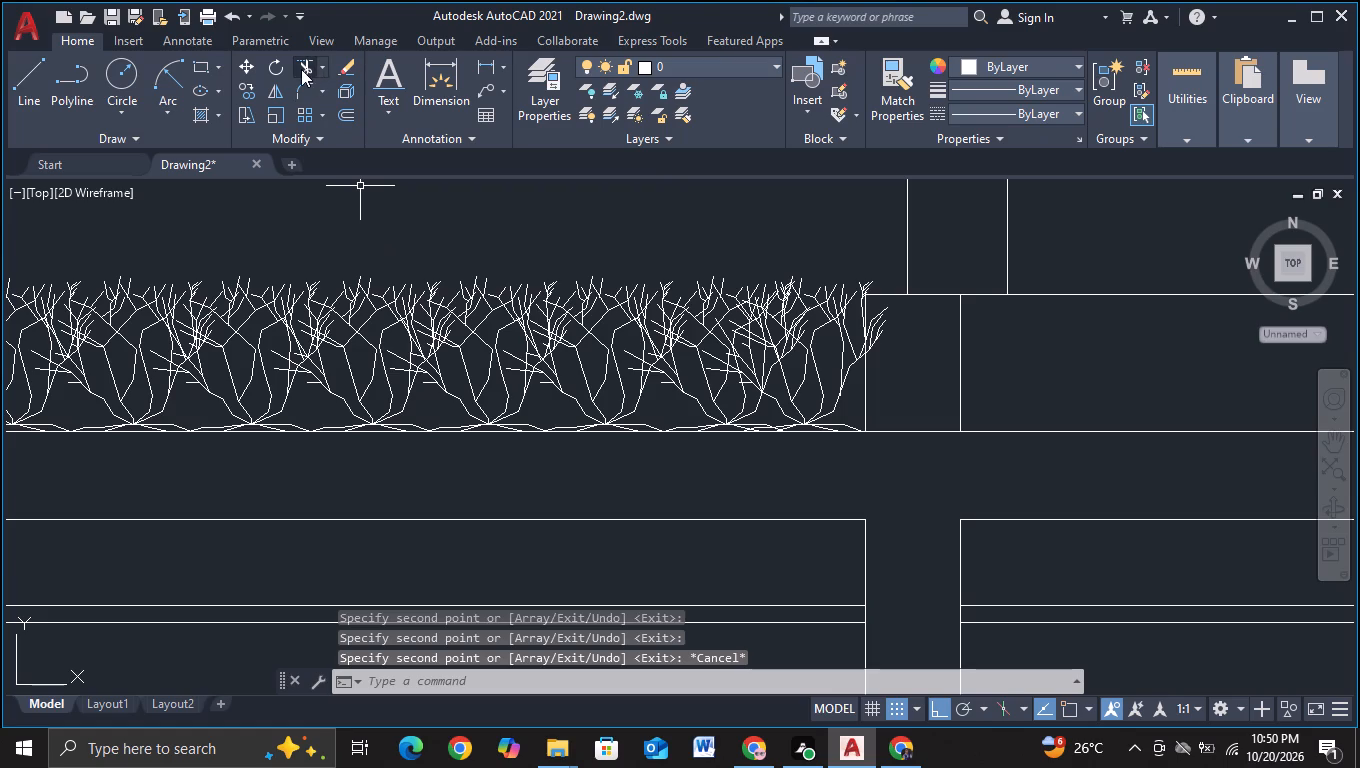
Trim the rooftop block's left wall line where it runs through the last shrub of the new row.
{"action": "left_click", "coordinate": [301, 69]}
{"action": "key", "text": "Escape"}
{"action": "middle_click_drag", "start_coordinate": [638, 241], "coordinate": [247, 243]}
{"action": "scroll", "coordinate": [362, 294], "scroll_direction": "up", "scroll_amount": 2}
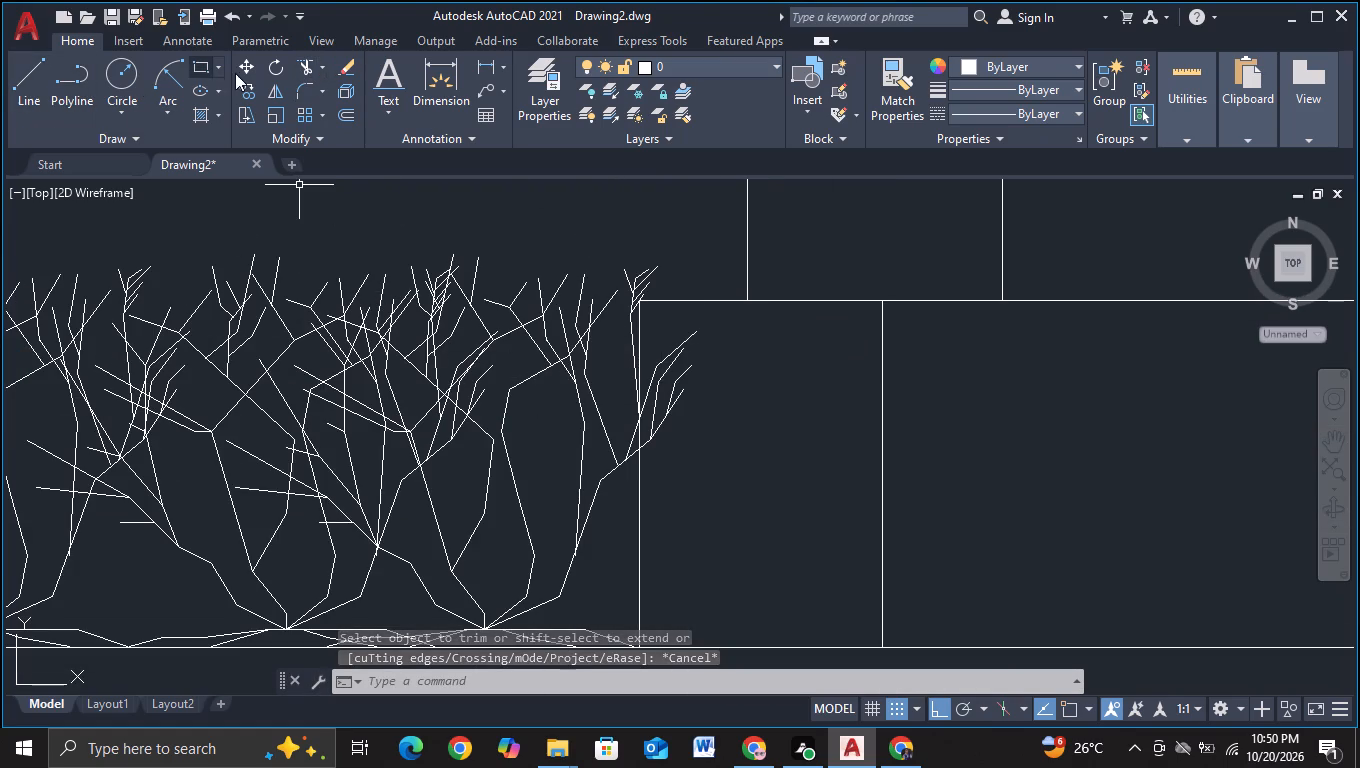
{"action": "left_click", "coordinate": [312, 61]}
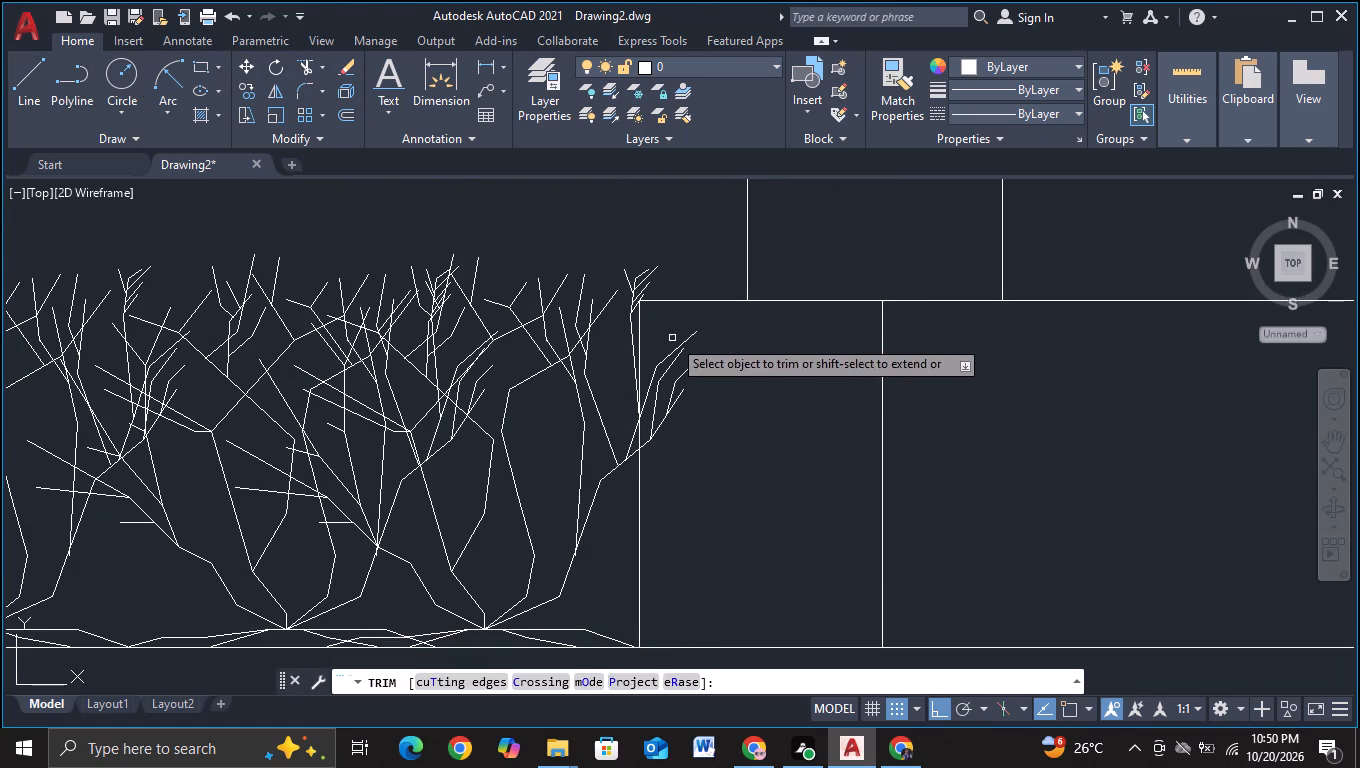
{"action": "left_click_drag", "start_coordinate": [669, 335], "coordinate": [600, 372]}
{"action": "left_click_drag", "start_coordinate": [652, 415], "coordinate": [637, 447]}
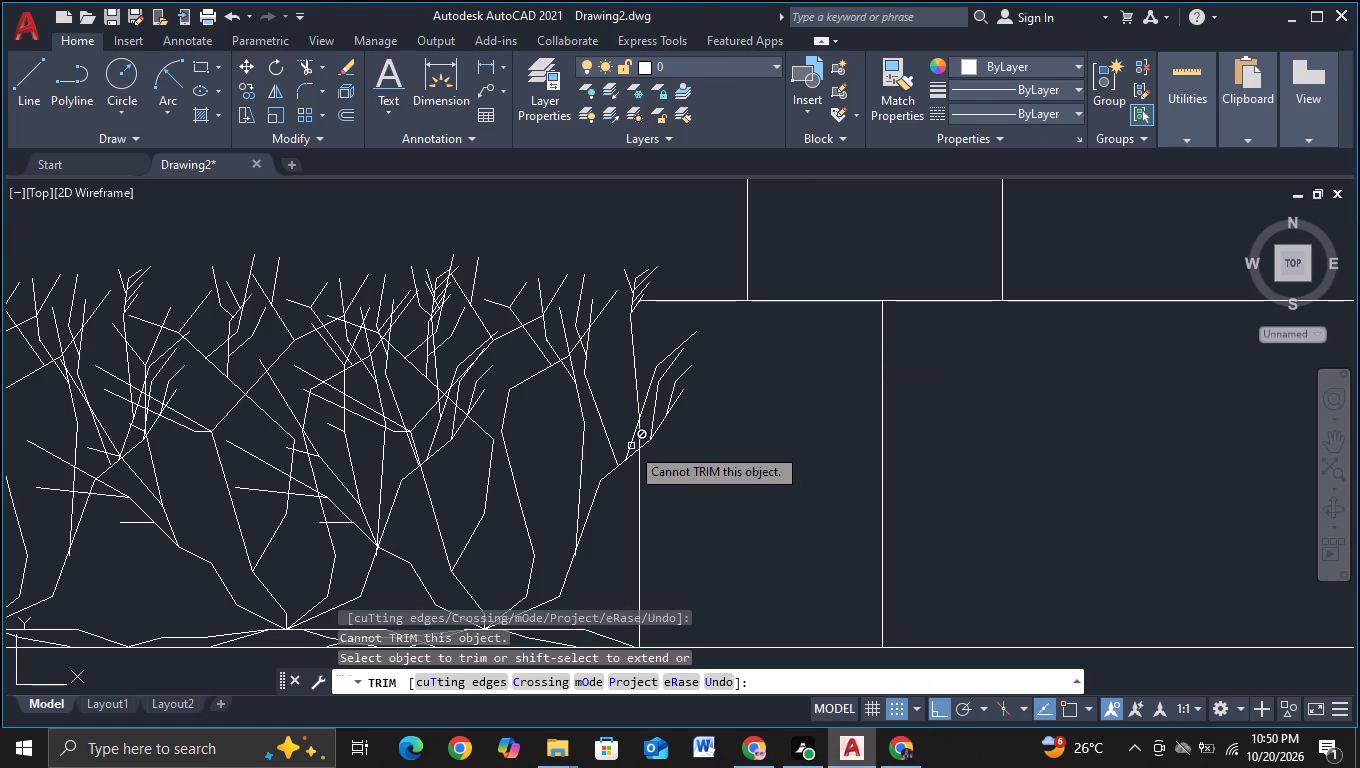
{"action": "left_click", "coordinate": [640, 436]}
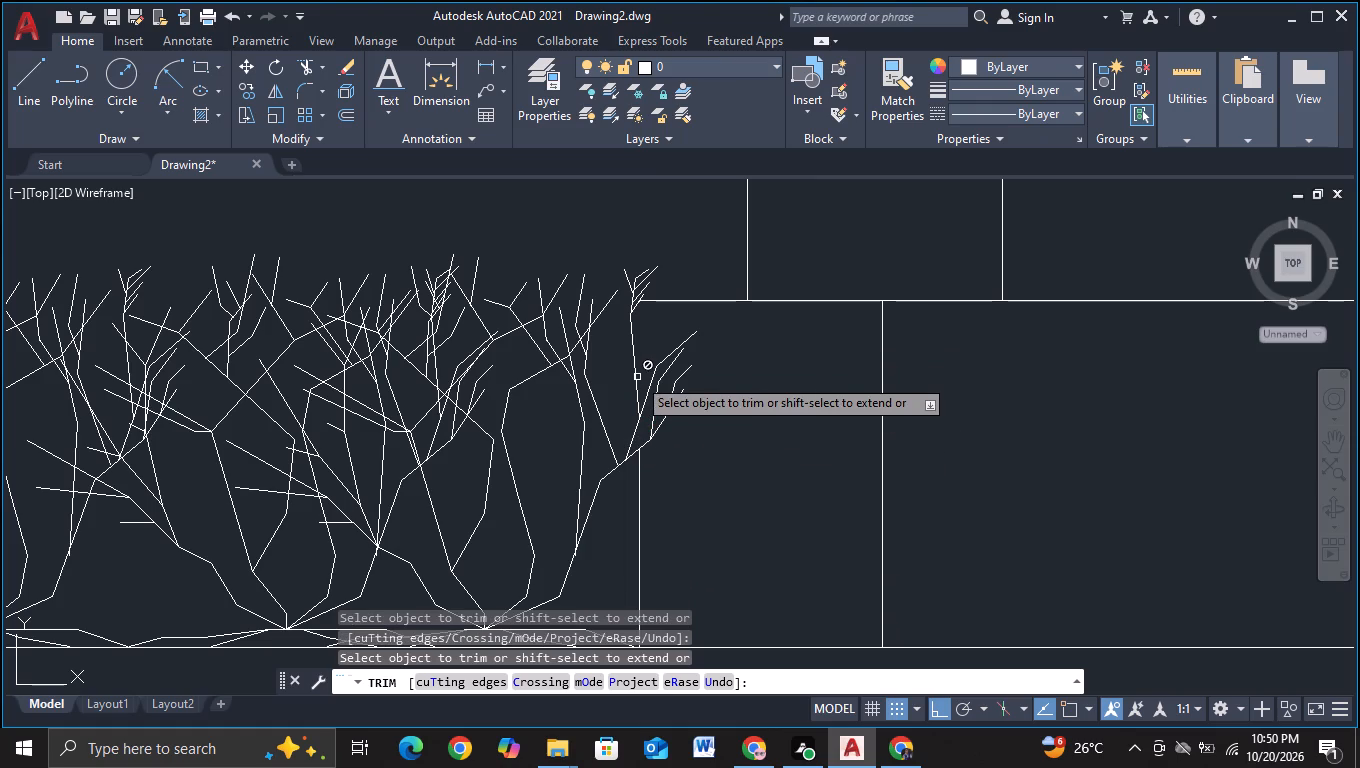
{"action": "key", "text": "Escape"}
Trim the rooftop block's right wall line where it runs through the starter shrub on that side.
{"action": "scroll", "coordinate": [689, 415], "scroll_direction": "down", "scroll_amount": 4}
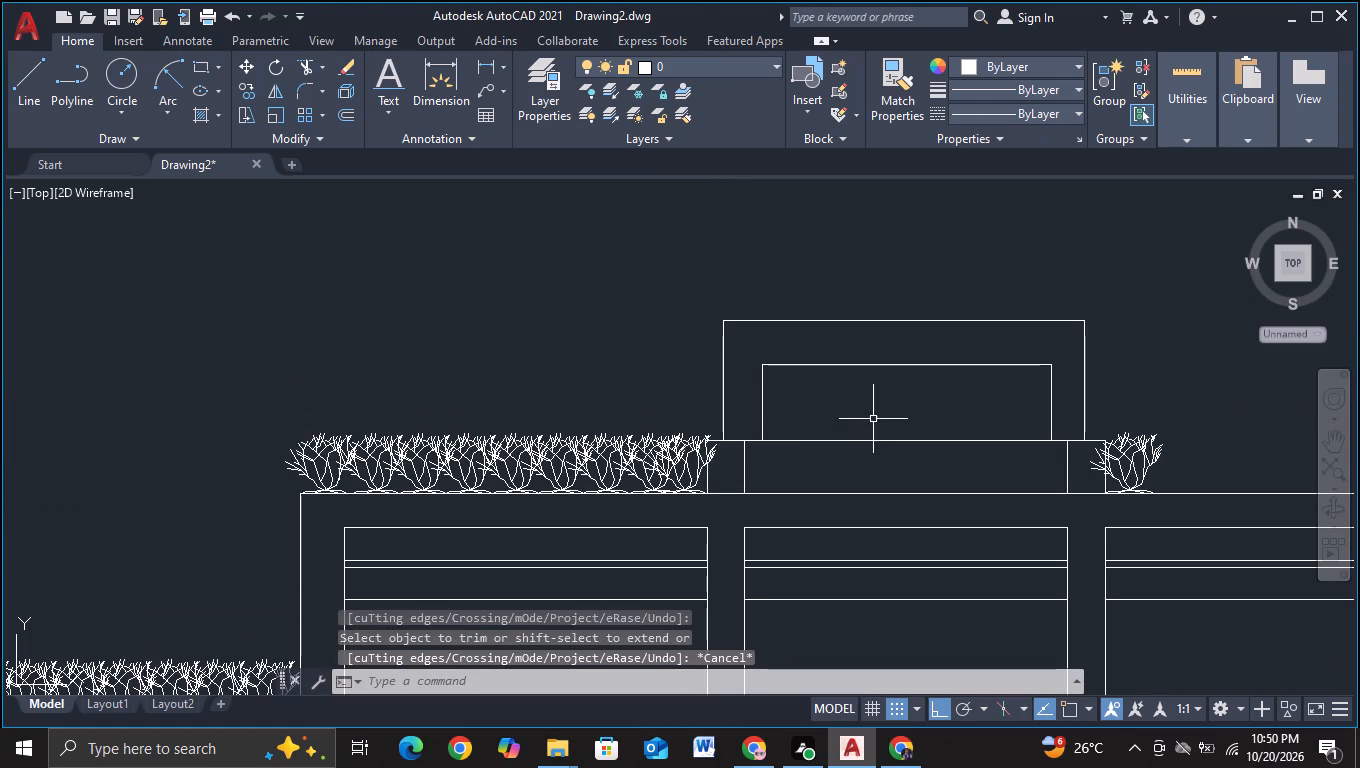
{"action": "middle_click_drag", "start_coordinate": [909, 406], "coordinate": [409, 385]}
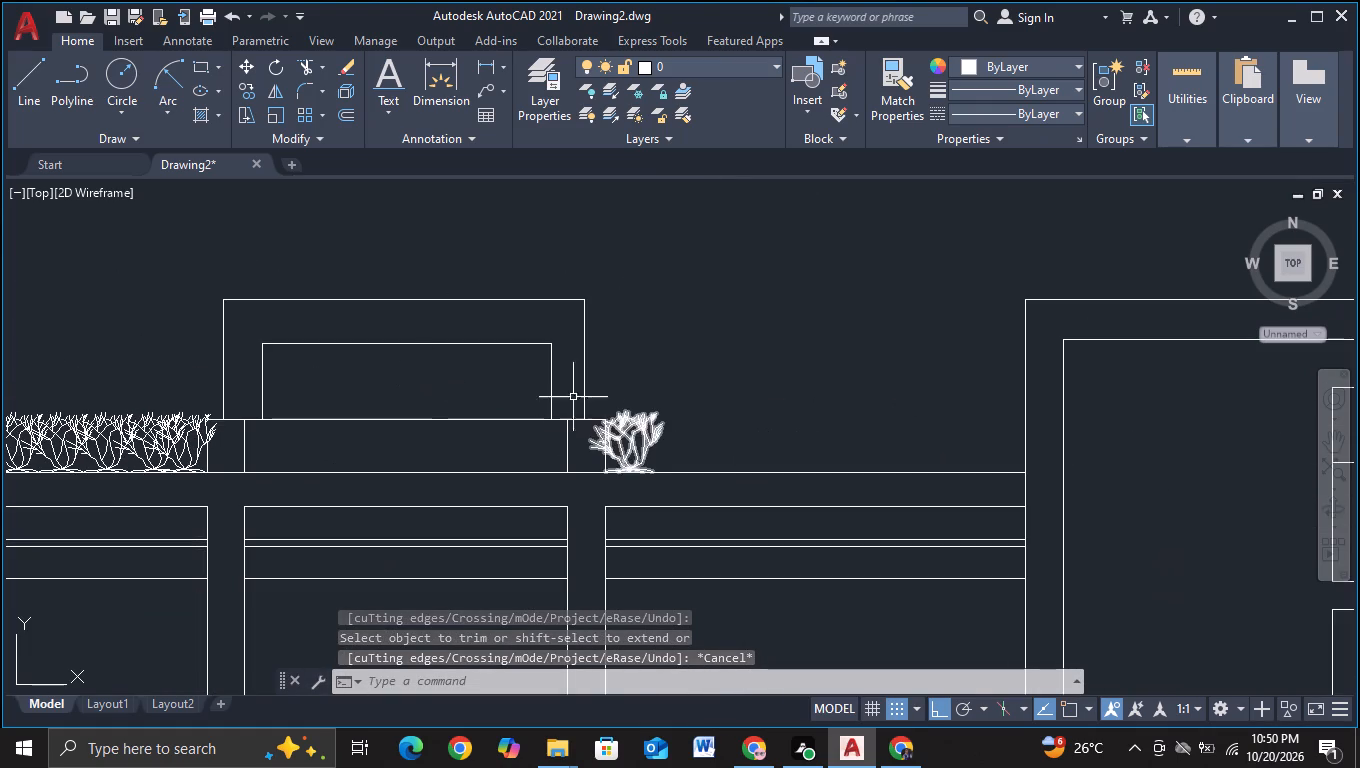
{"action": "left_click", "coordinate": [295, 70]}
{"action": "scroll", "coordinate": [580, 477], "scroll_direction": "up", "scroll_amount": 2}
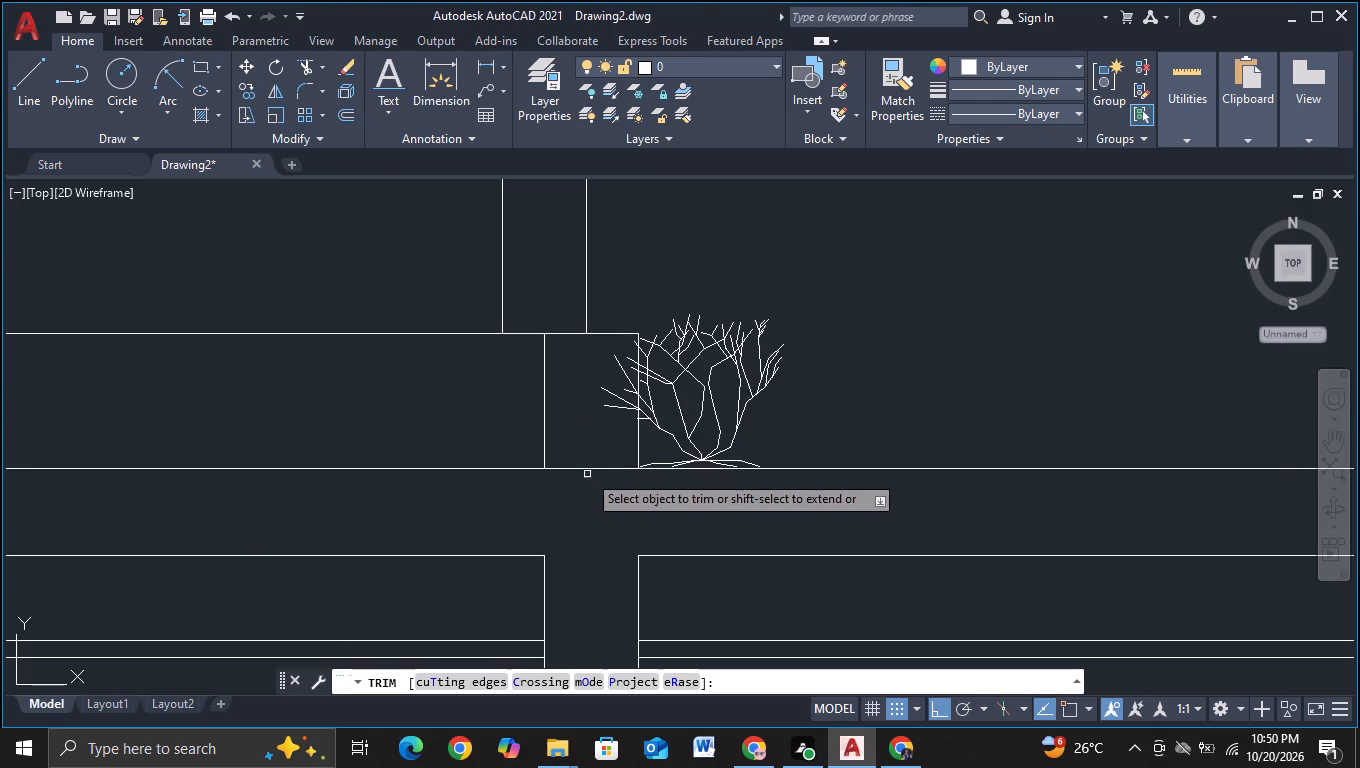
{"action": "middle_click_drag", "start_coordinate": [587, 414], "coordinate": [569, 466]}
{"action": "scroll", "coordinate": [569, 466], "scroll_direction": "up", "scroll_amount": 2}
{"action": "left_click_drag", "start_coordinate": [617, 470], "coordinate": [743, 461]}
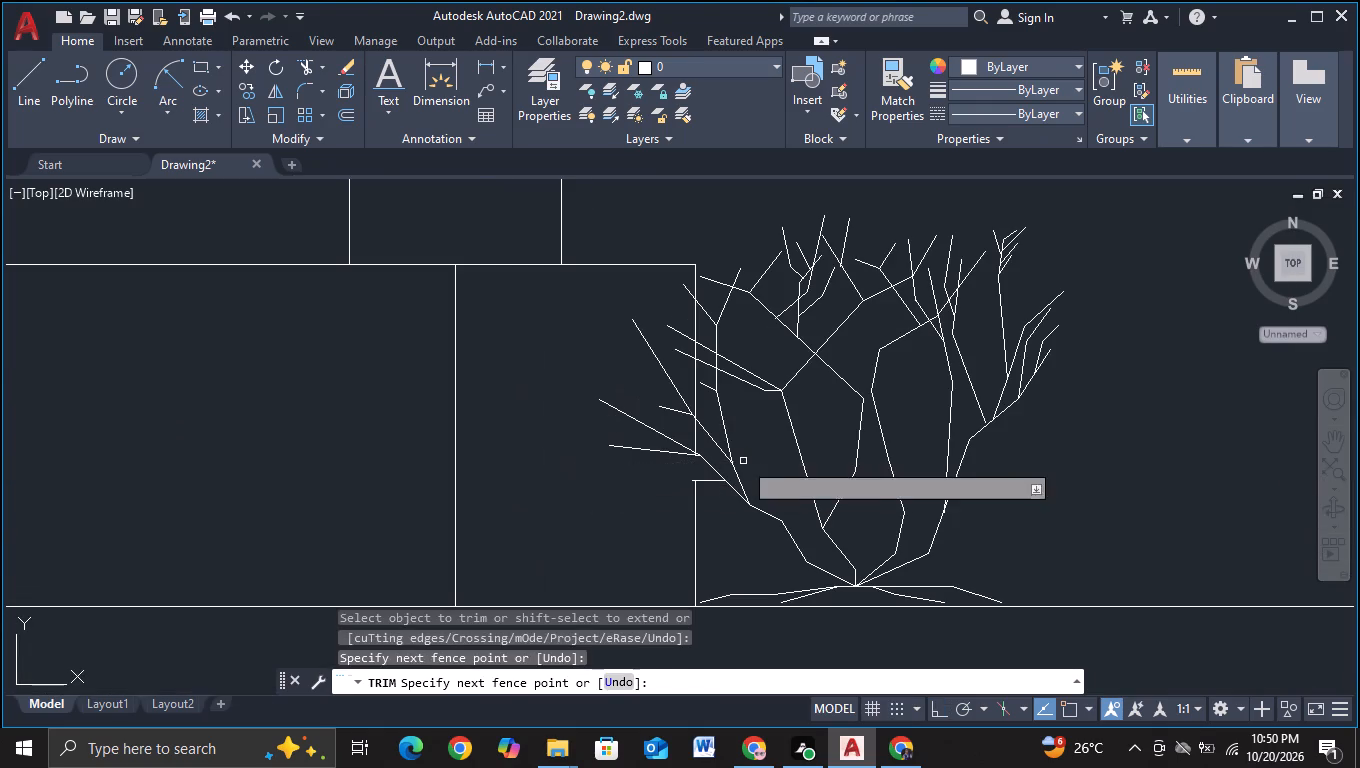
{"action": "left_click_drag", "start_coordinate": [639, 396], "coordinate": [783, 392]}
{"action": "left_click_drag", "start_coordinate": [635, 337], "coordinate": [778, 333]}
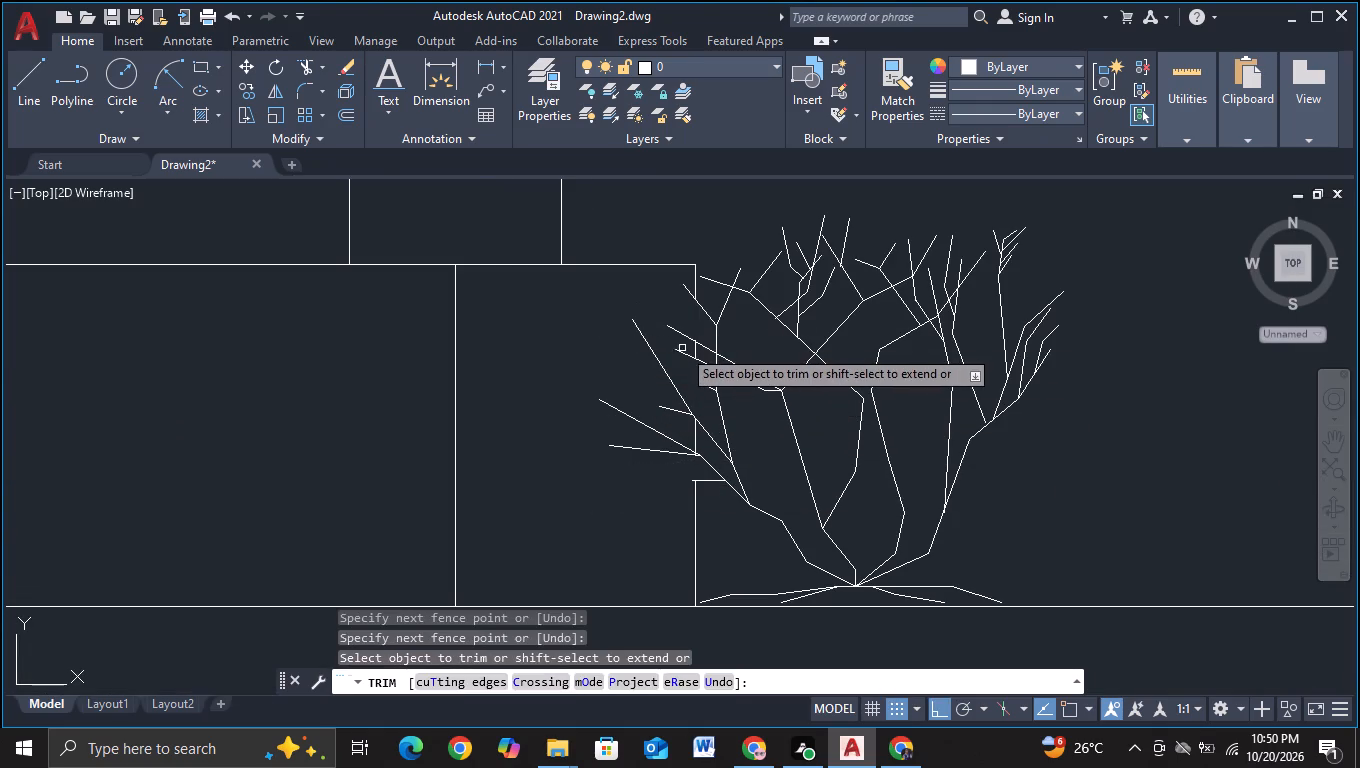
{"action": "left_click_drag", "start_coordinate": [681, 348], "coordinate": [732, 350]}
{"action": "left_click_drag", "start_coordinate": [672, 440], "coordinate": [723, 433]}
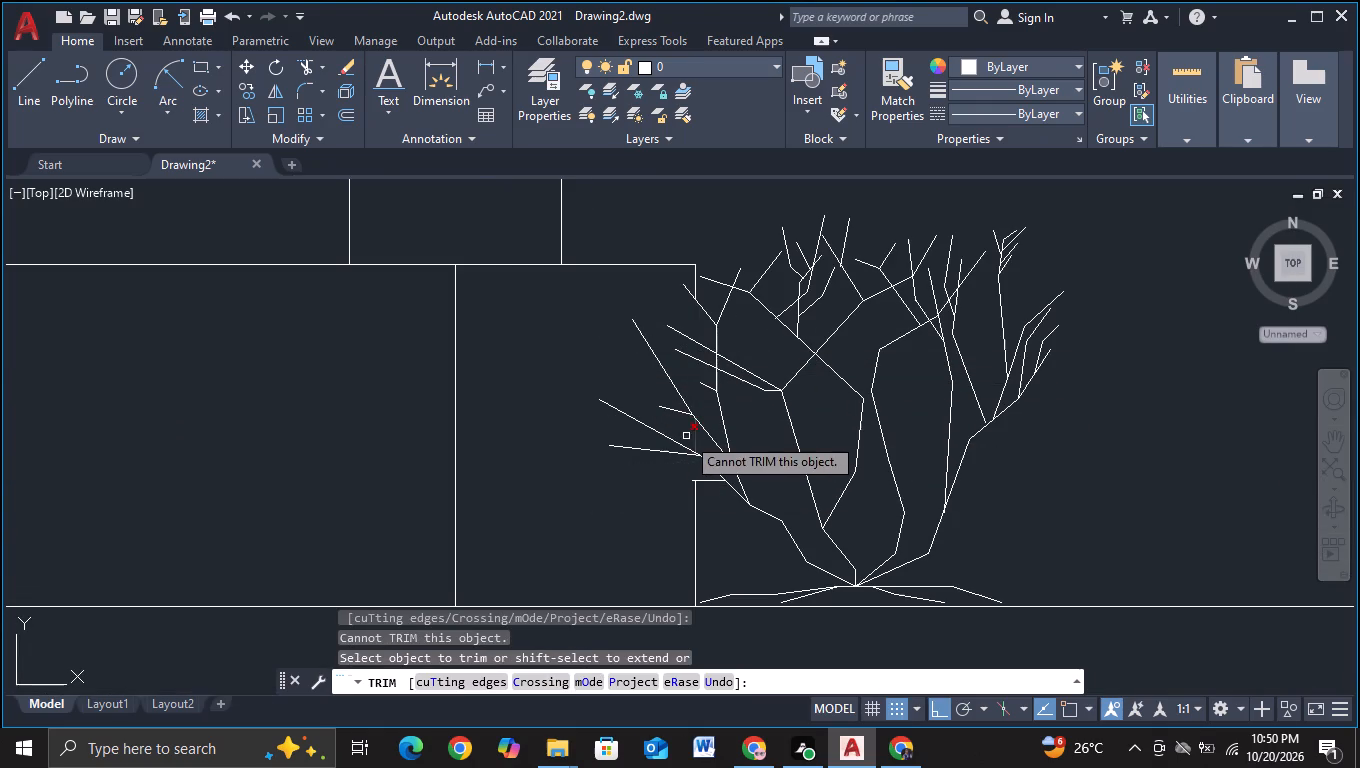
{"action": "left_click_drag", "start_coordinate": [686, 436], "coordinate": [748, 415]}
{"action": "key", "text": "Escape"}
Copy the starter shrub right of the rooftop block eight times horizontally, about 50 units apart, up to the adjoining tall tower's wall.
{"action": "middle_click_drag", "start_coordinate": [868, 426], "coordinate": [367, 363]}
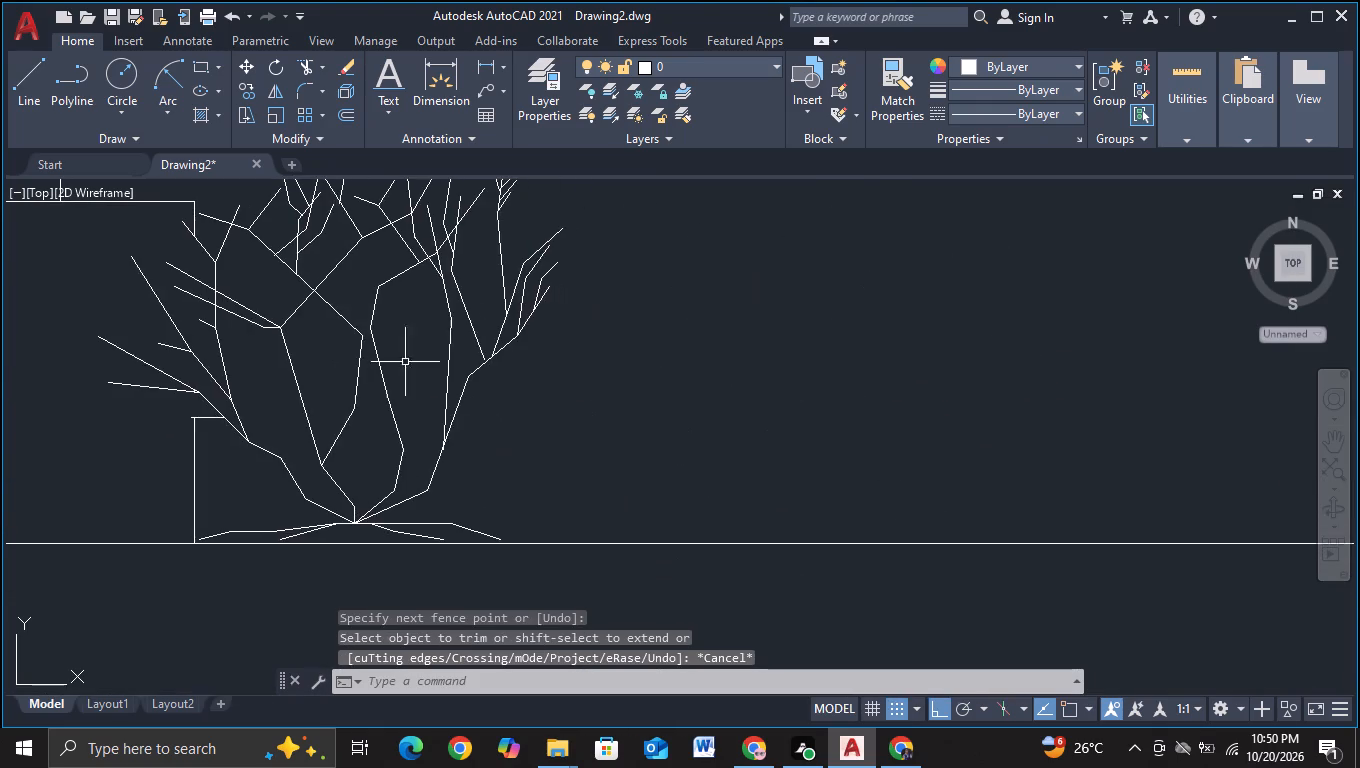
{"action": "left_click", "coordinate": [449, 365]}
{"action": "key", "text": "c"}
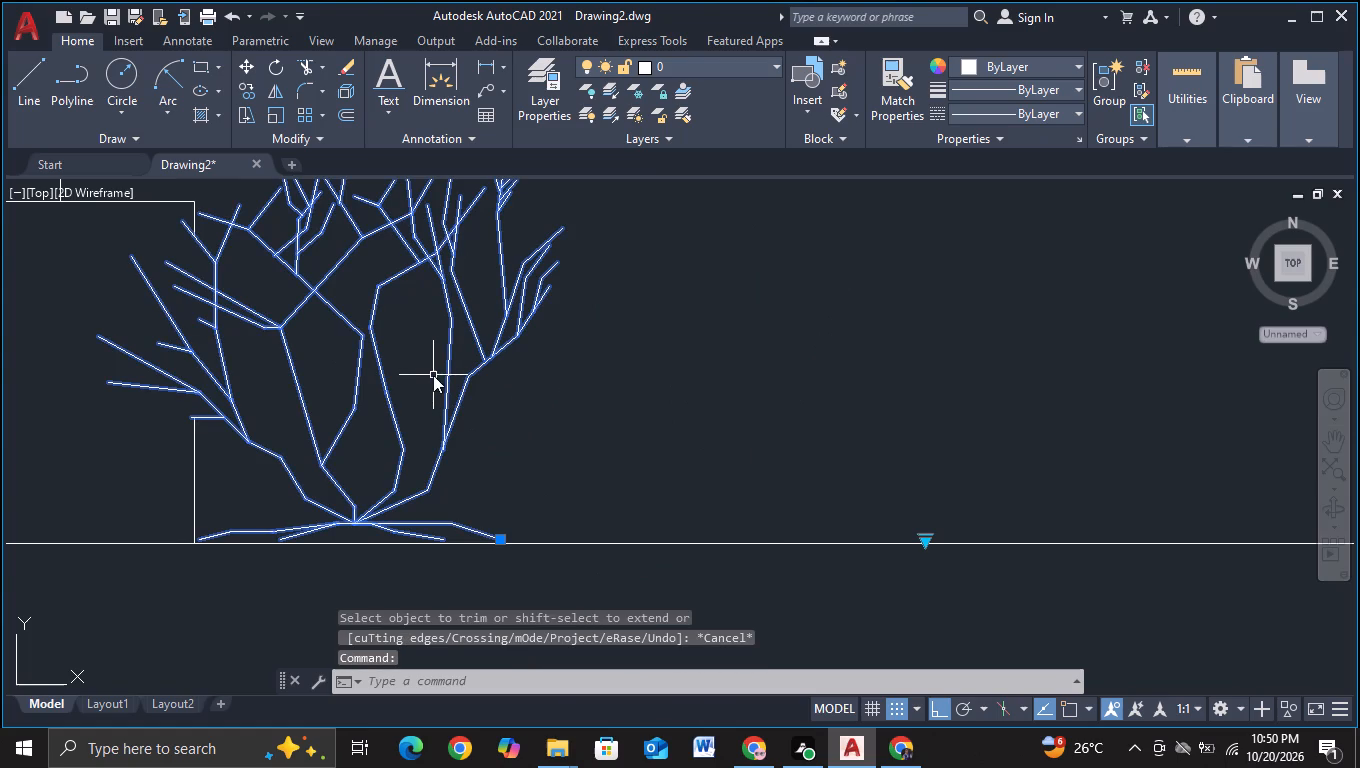
{"action": "left_click", "coordinate": [495, 440]}
{"action": "left_click_drag", "start_coordinate": [263, 355], "coordinate": [276, 355]}
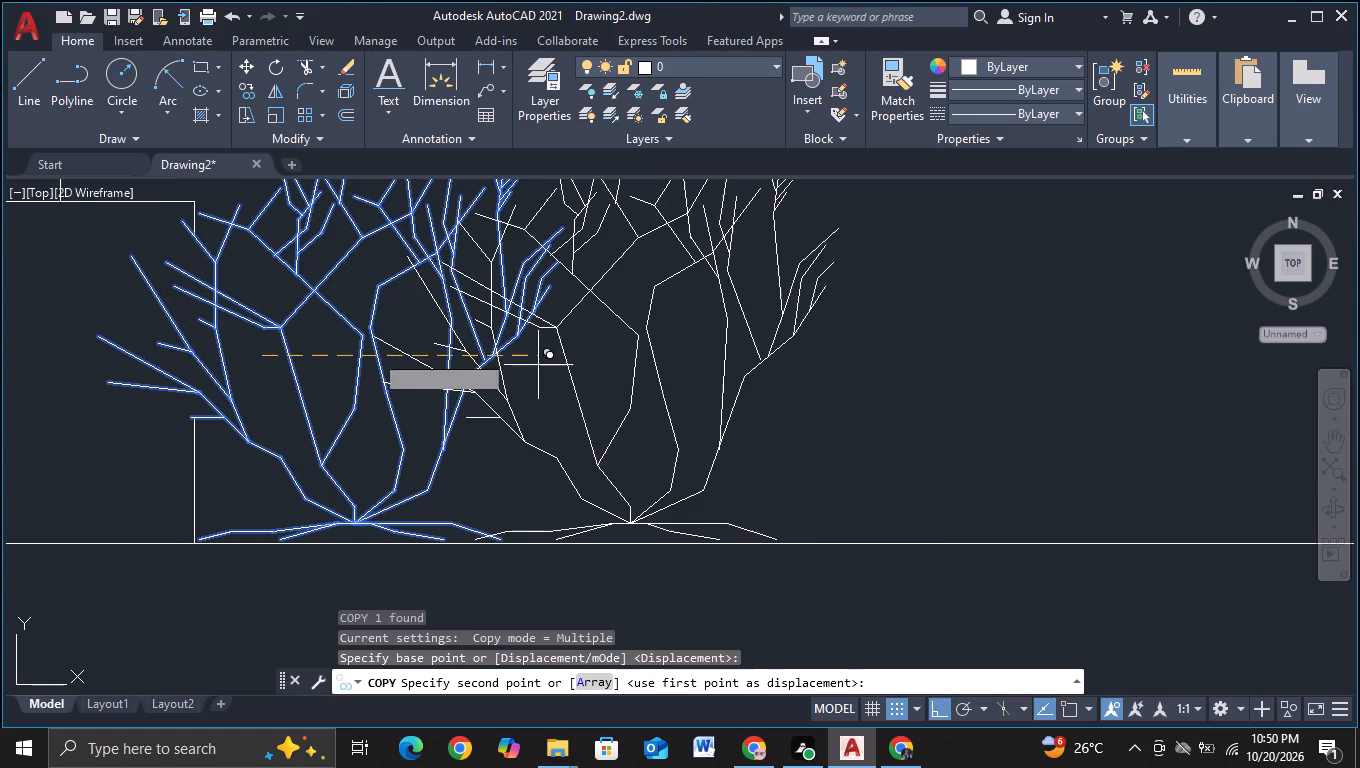
{"action": "left_click", "coordinate": [566, 353]}
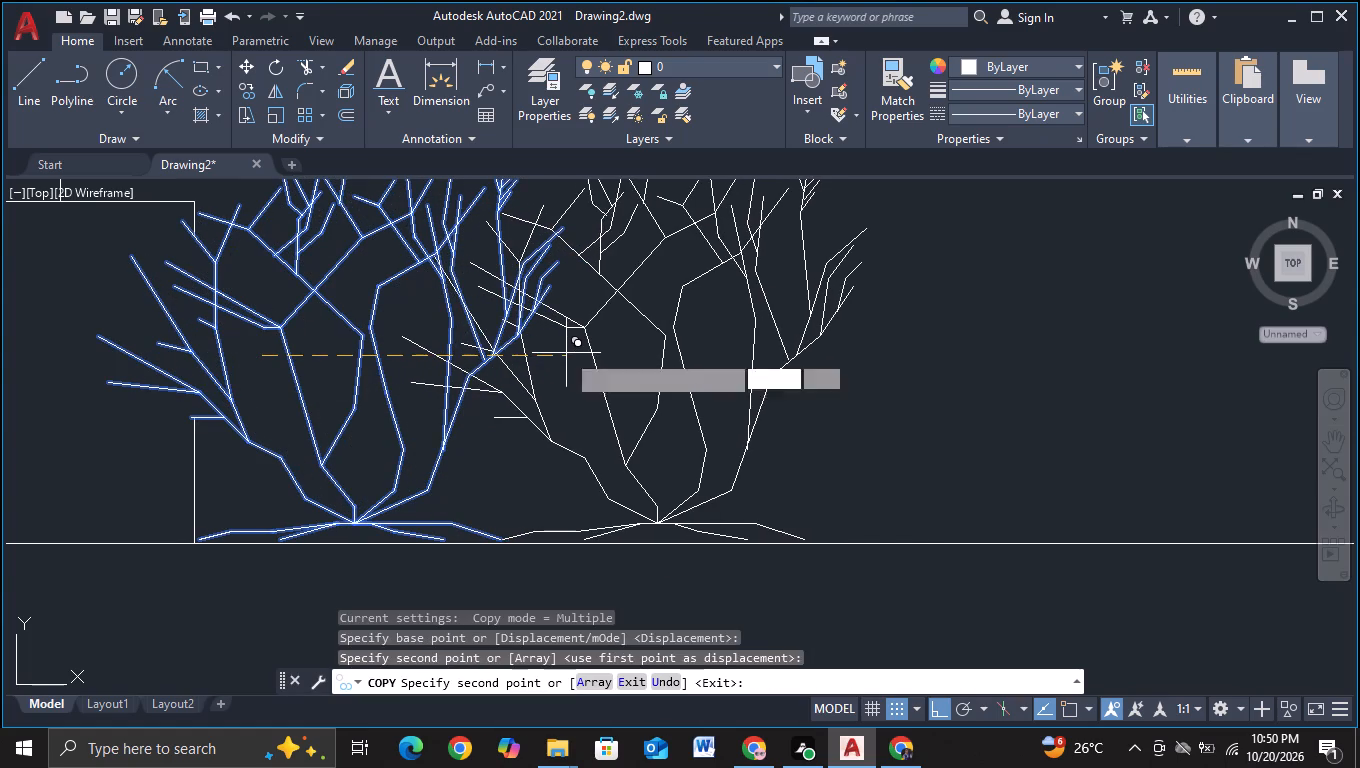
{"action": "scroll", "coordinate": [677, 359], "scroll_direction": "down", "scroll_amount": 2}
{"action": "middle_click_drag", "start_coordinate": [704, 371], "coordinate": [535, 388]}
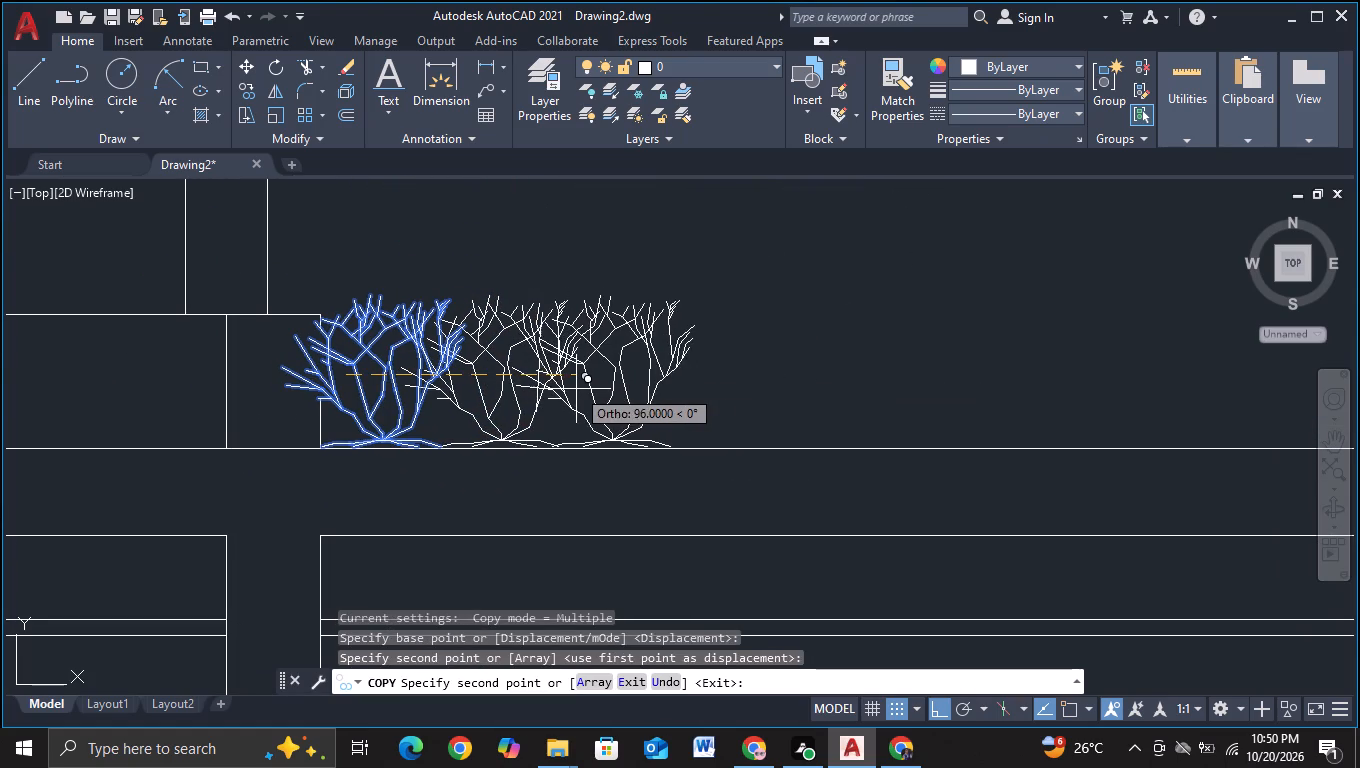
{"action": "left_click", "coordinate": [581, 387]}
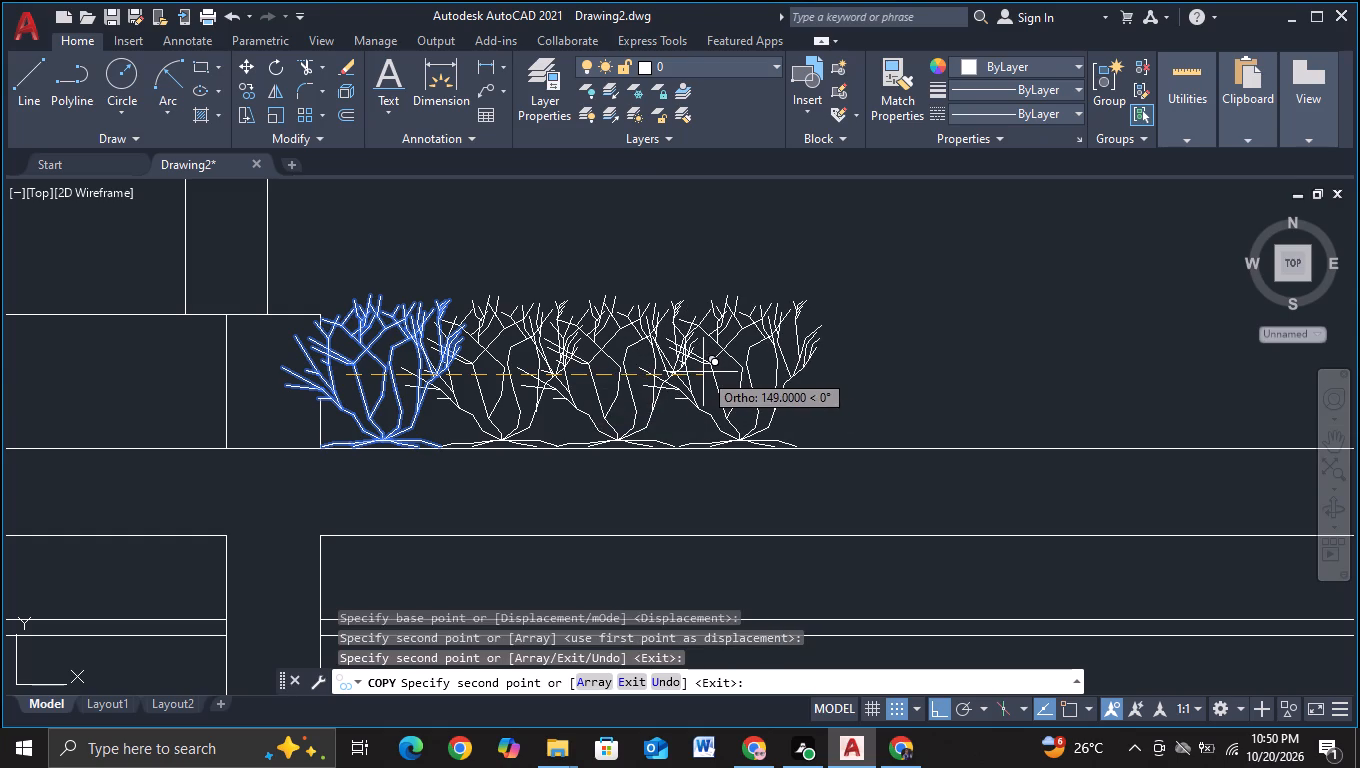
{"action": "left_click", "coordinate": [700, 373]}
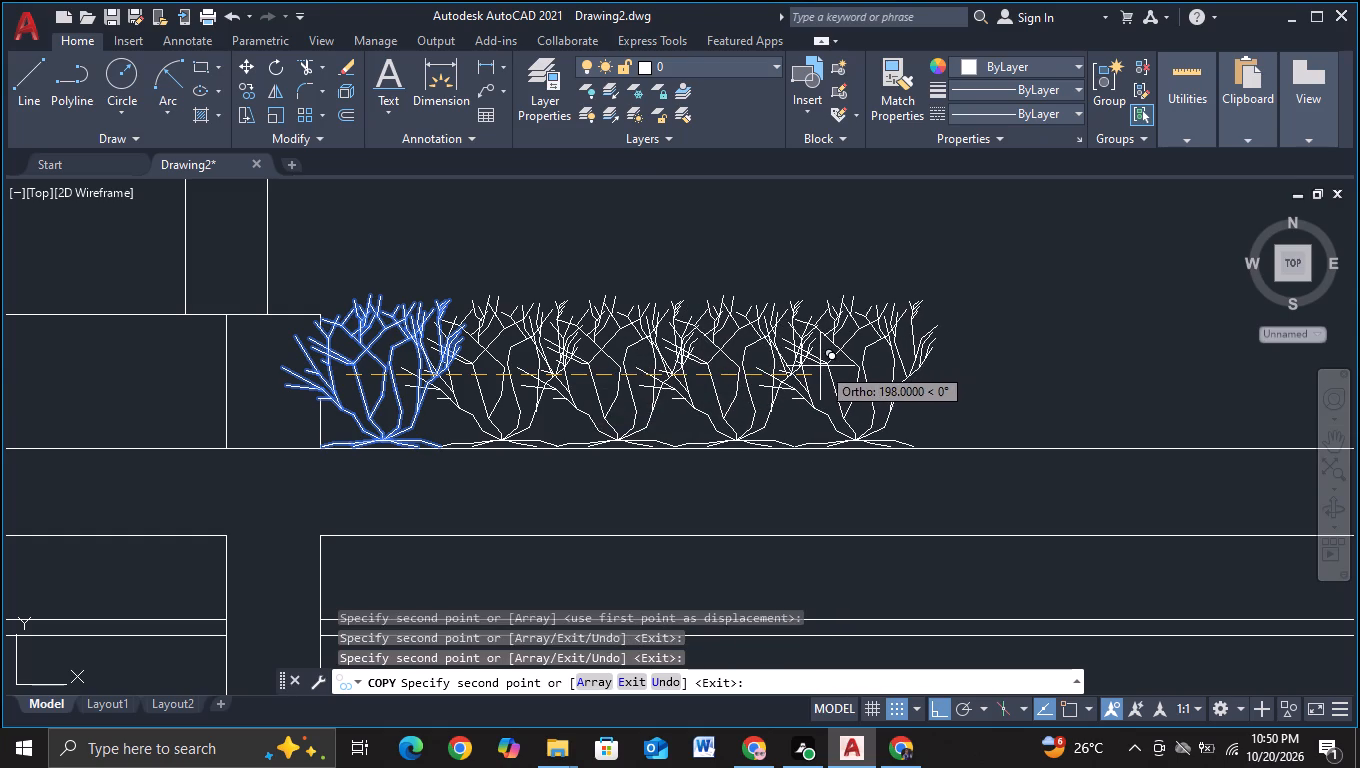
{"action": "left_click", "coordinate": [820, 366]}
{"action": "middle_click_drag", "start_coordinate": [826, 368], "coordinate": [441, 368]}
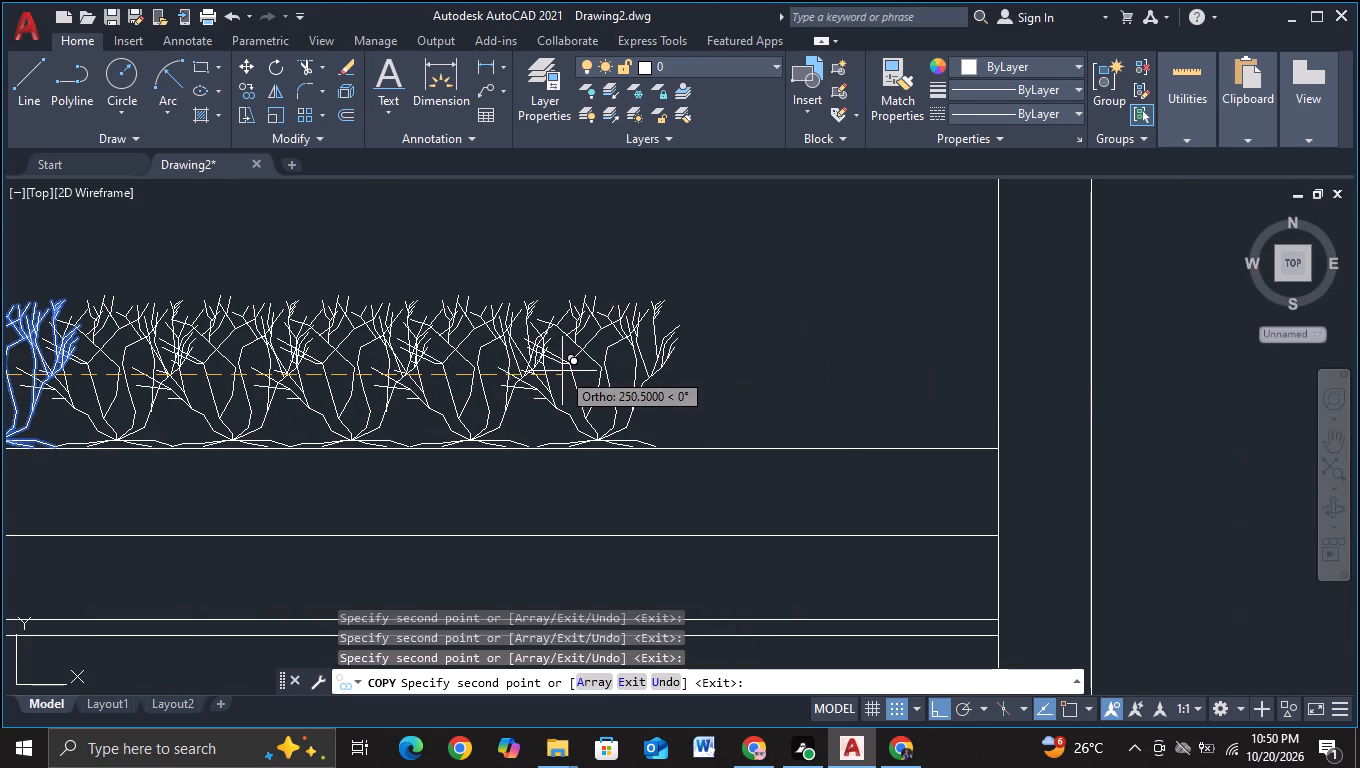
{"action": "left_click", "coordinate": [551, 372]}
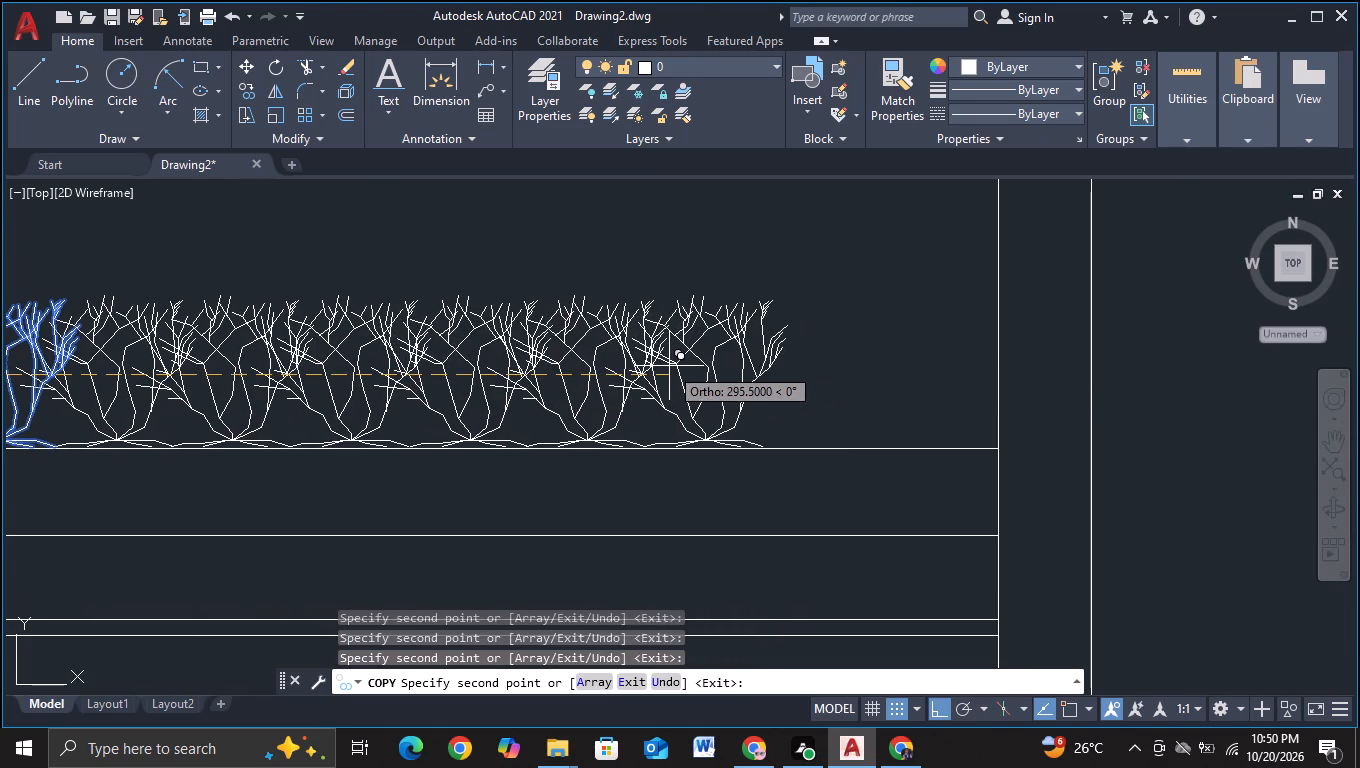
{"action": "left_click", "coordinate": [669, 366]}
{"action": "left_click", "coordinate": [784, 350]}
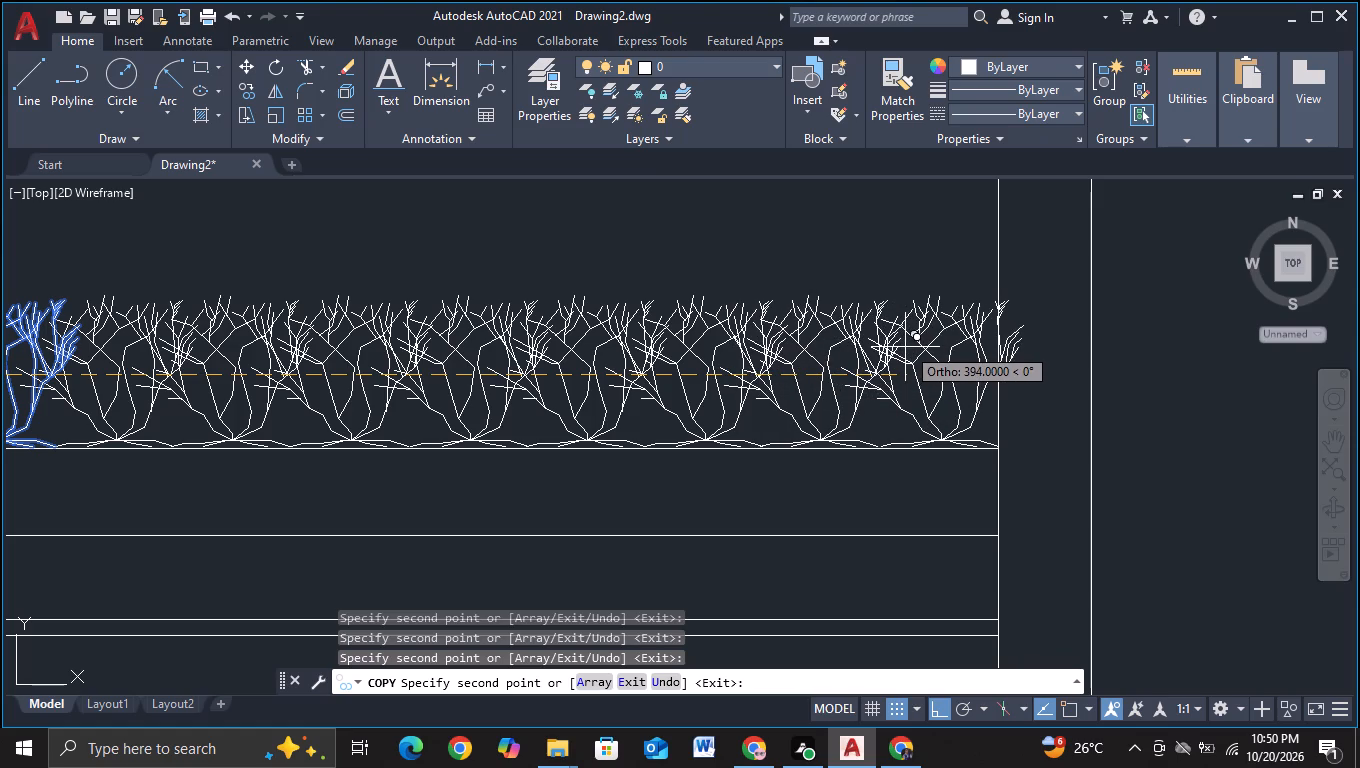
{"action": "left_click", "coordinate": [905, 346]}
{"action": "key", "text": "Escape"}
Trim the tall tower's left wall line where it runs through the last shrub of the upper roof row.
{"action": "left_click", "coordinate": [306, 62]}
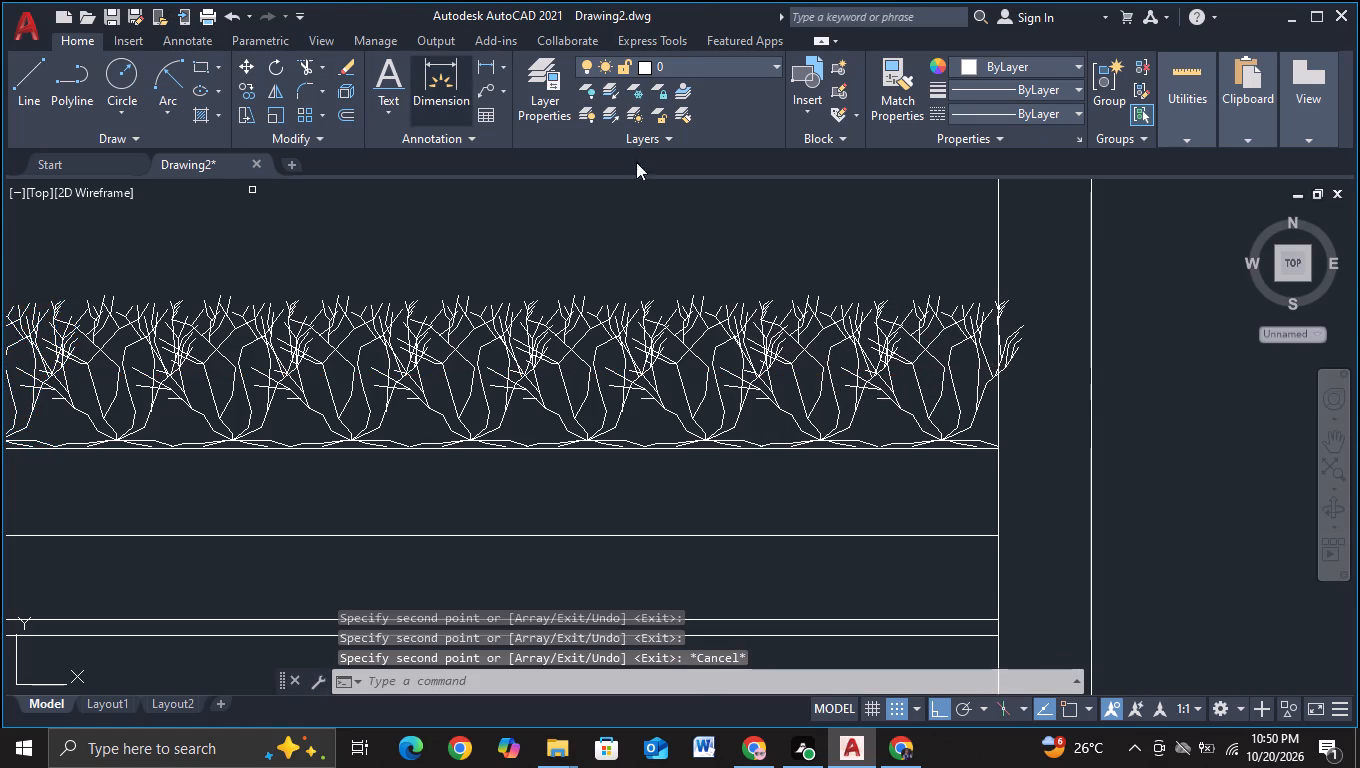
{"action": "scroll", "coordinate": [807, 221], "scroll_direction": "up", "scroll_amount": 2}
{"action": "middle_click_drag", "start_coordinate": [948, 352], "coordinate": [45, 211]}
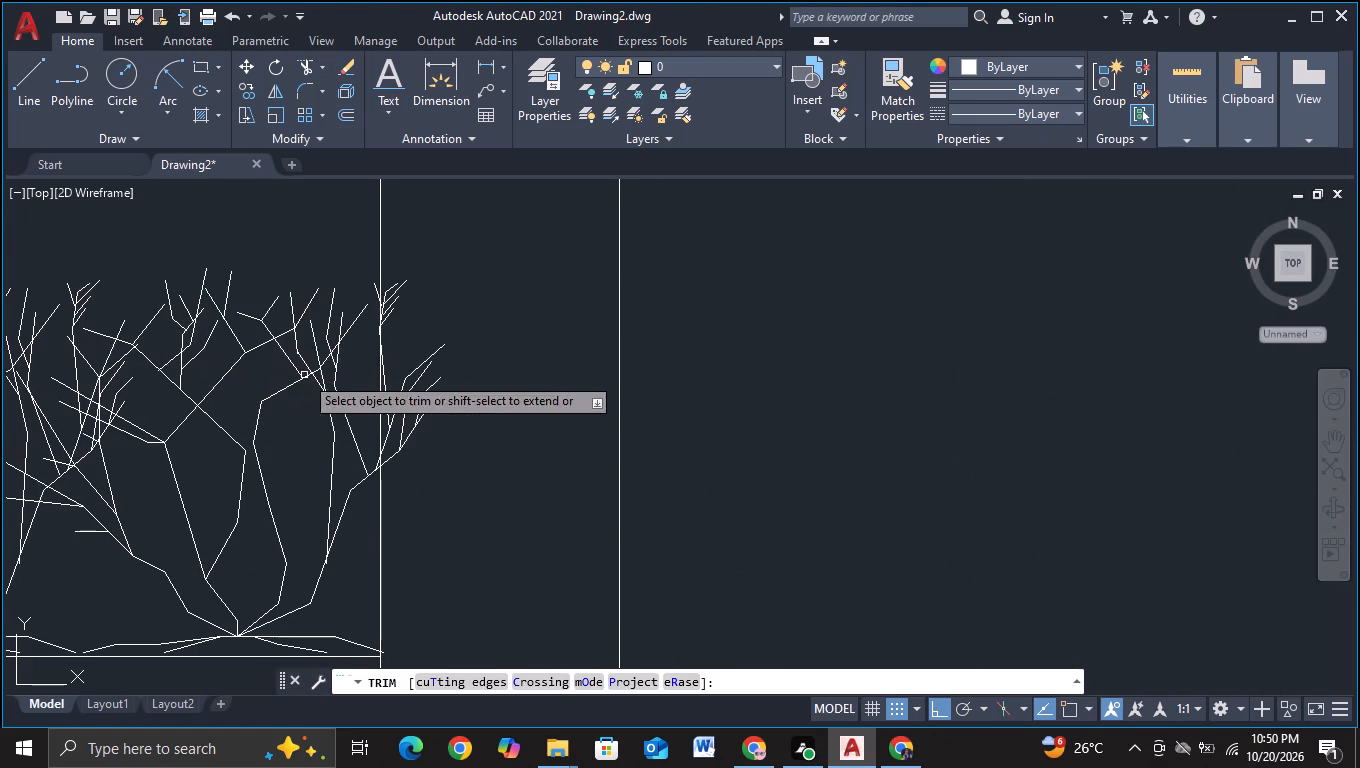
{"action": "left_click_drag", "start_coordinate": [342, 376], "coordinate": [437, 370]}
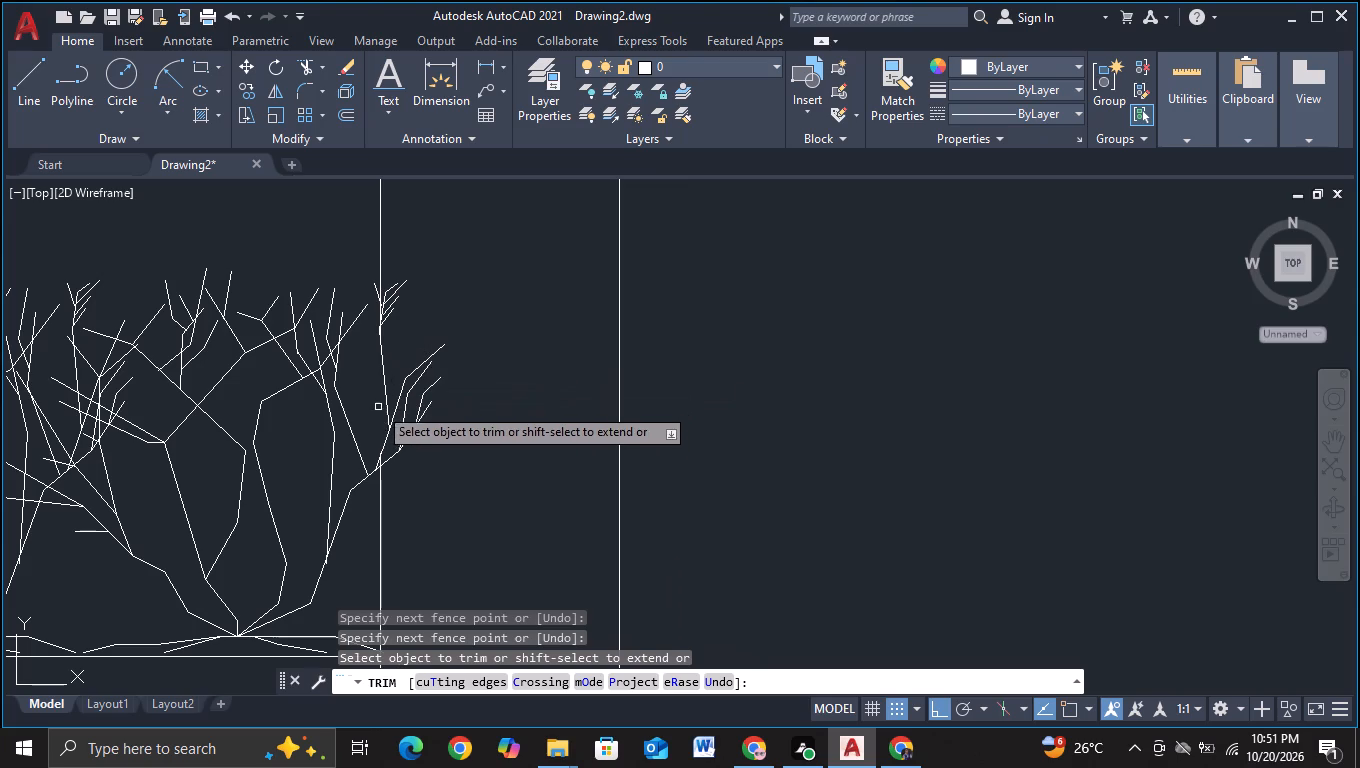
{"action": "left_click_drag", "start_coordinate": [368, 318], "coordinate": [415, 308]}
{"action": "key", "text": "Escape"}
{"action": "scroll", "coordinate": [412, 354], "scroll_direction": "down", "scroll_amount": 3}
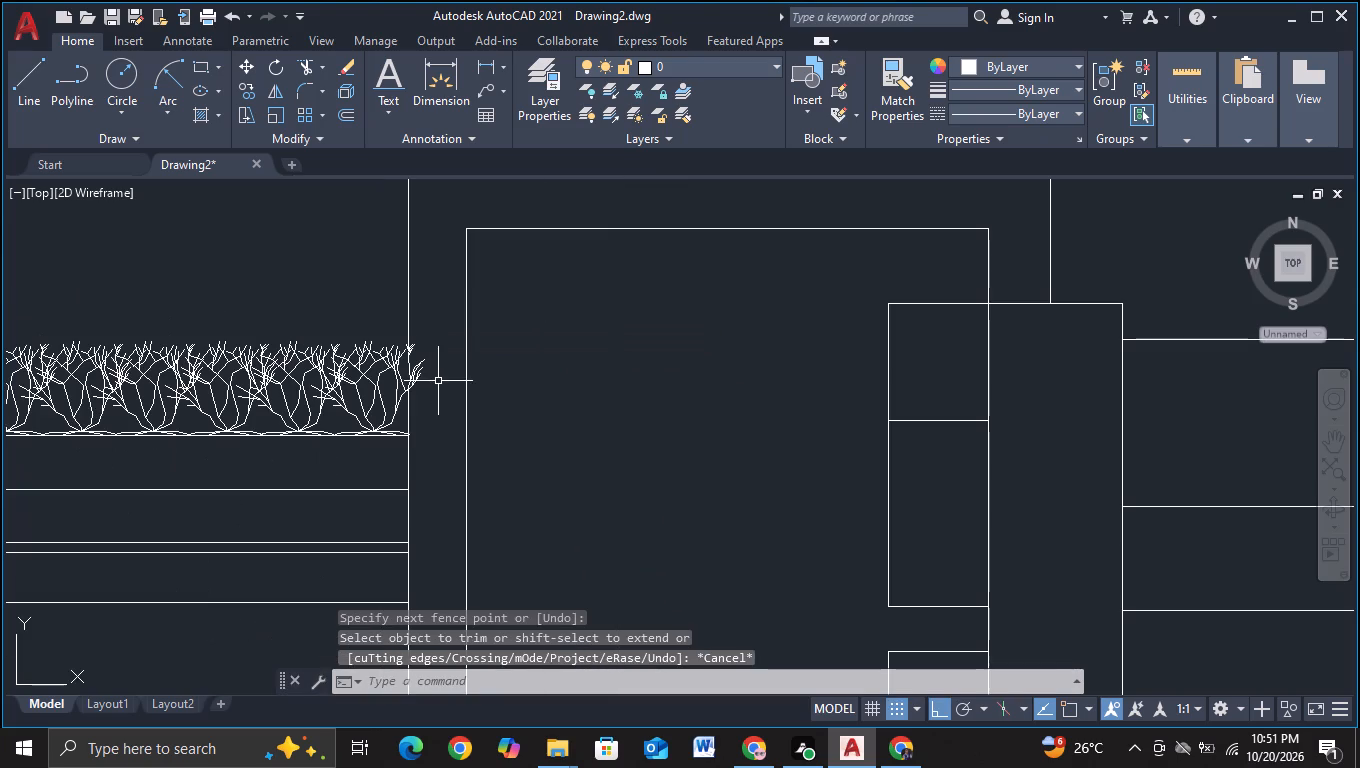
{"action": "key", "text": "Escape"}
Draw a vertical cutting line across the ground line just beyond the striped-facade building at the elevation's far right end.
{"action": "scroll", "coordinate": [439, 380], "scroll_direction": "down", "scroll_amount": 3}
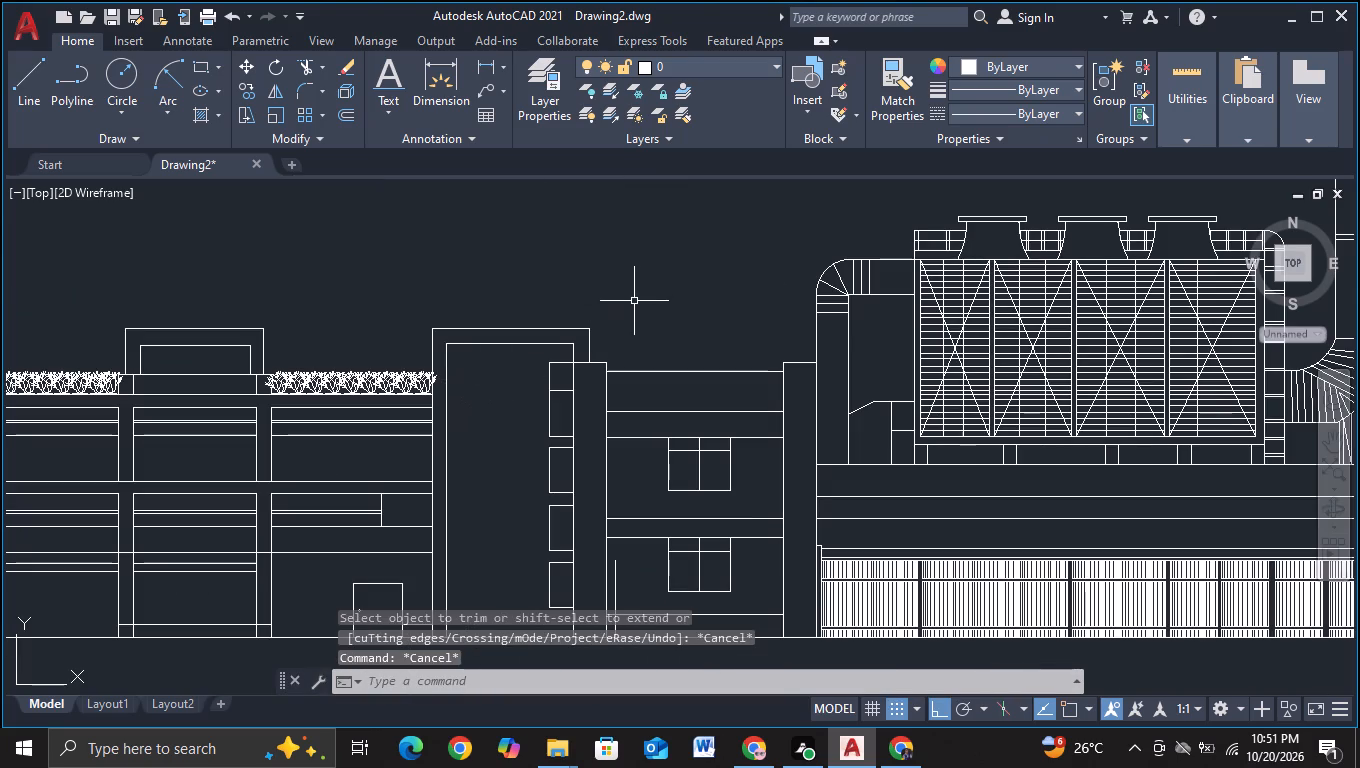
{"action": "scroll", "coordinate": [633, 303], "scroll_direction": "down", "scroll_amount": 2}
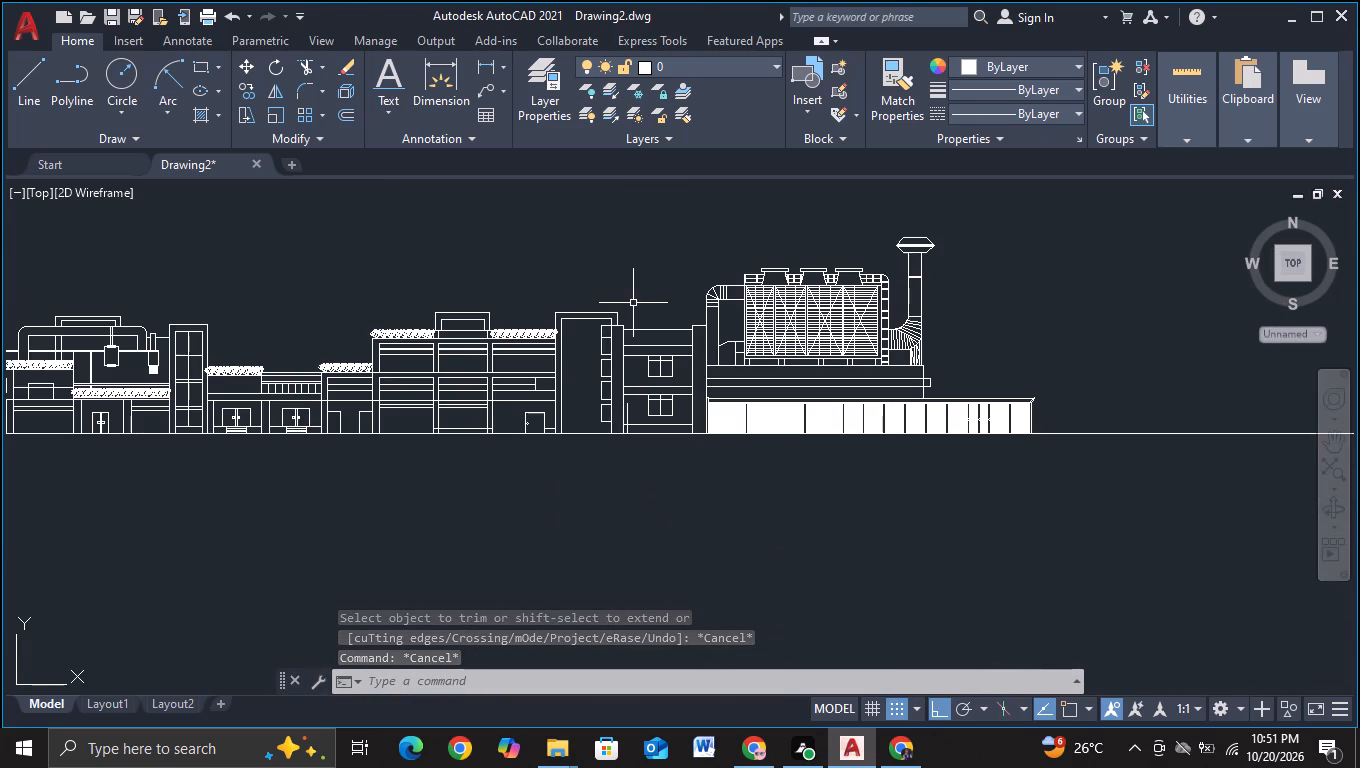
{"action": "middle_click_drag", "start_coordinate": [703, 510], "coordinate": [0, 466]}
{"action": "left_click", "coordinate": [28, 97]}
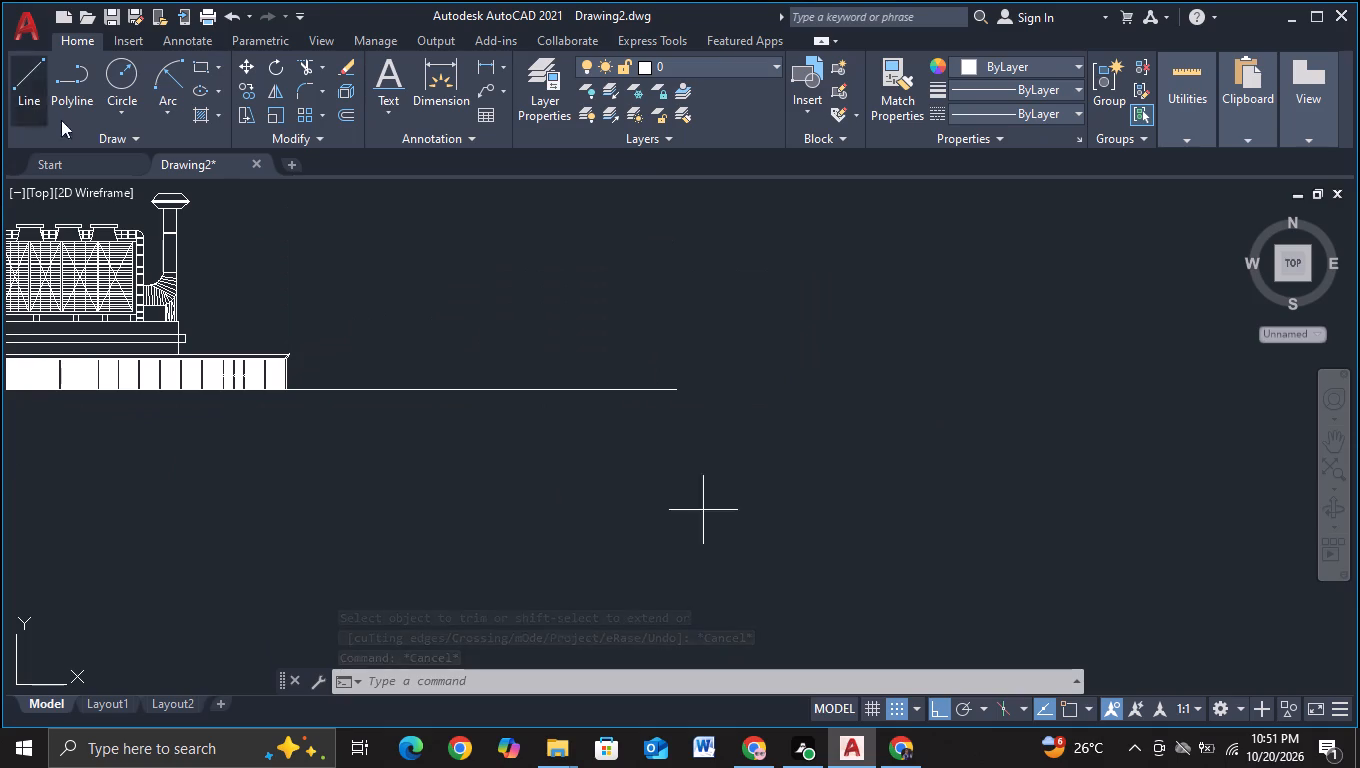
{"action": "left_click", "coordinate": [328, 419]}
{"action": "middle_click_drag", "start_coordinate": [314, 266], "coordinate": [315, 269]}
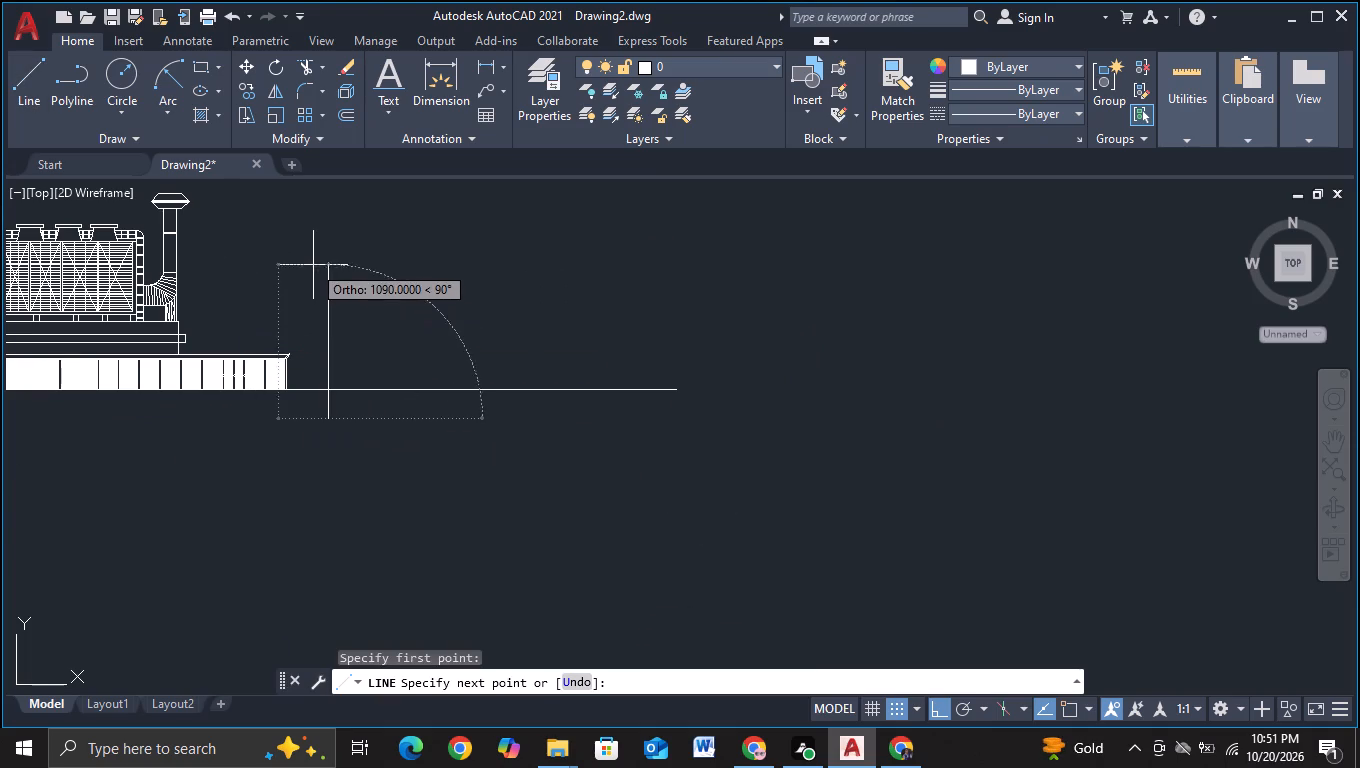
{"action": "middle_click_drag", "start_coordinate": [315, 269], "coordinate": [353, 427]}
{"action": "left_click", "coordinate": [369, 323]}
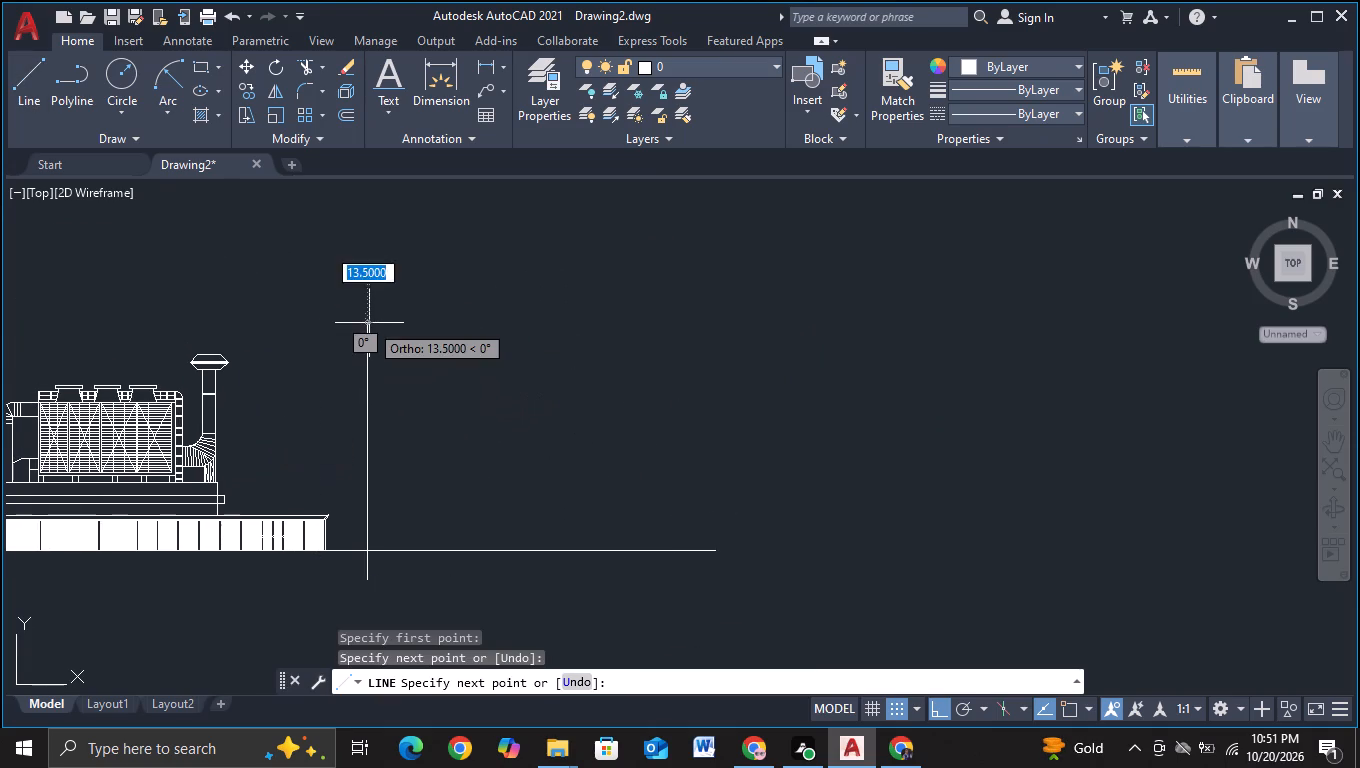
{"action": "key", "text": "Escape"}
Trim the excess ground line beyond the vertical cutting line and remove the cutting line with it.
{"action": "left_click", "coordinate": [302, 65]}
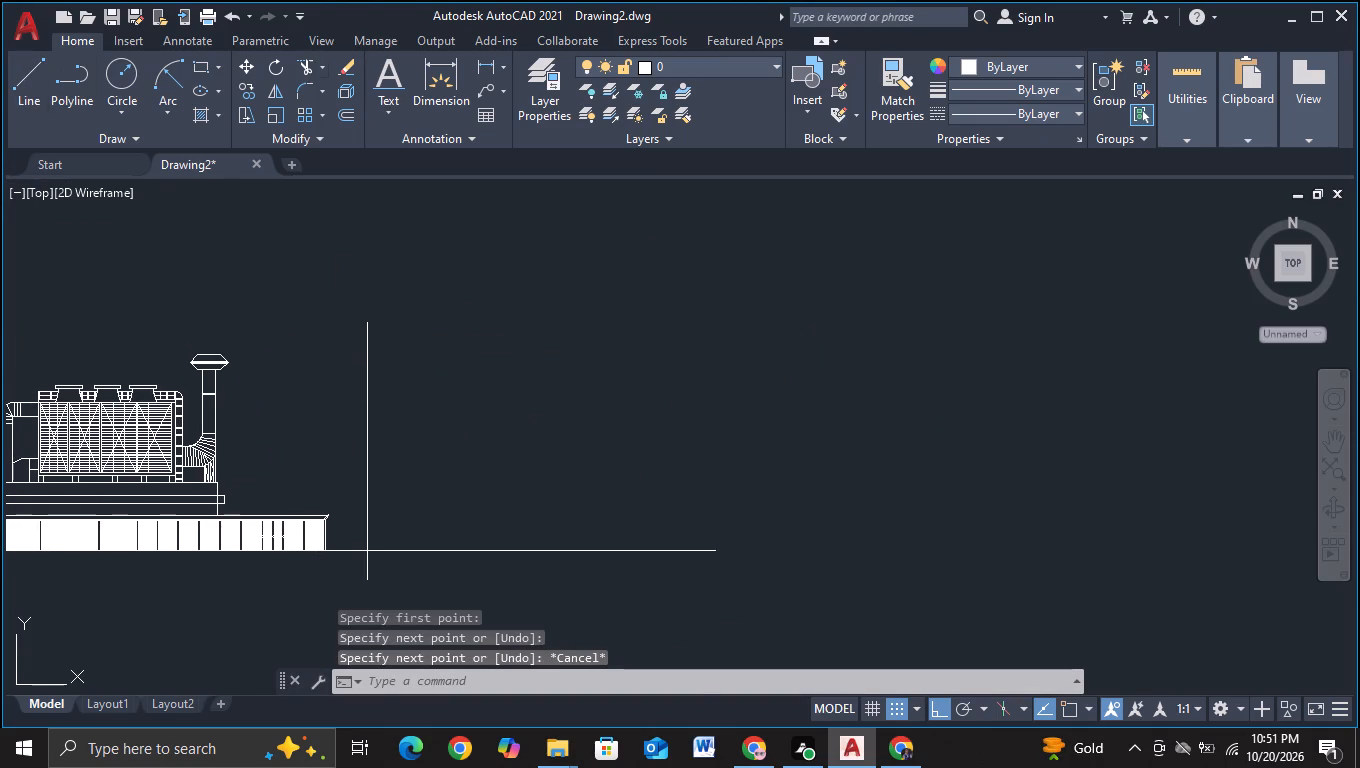
{"action": "left_click_drag", "start_coordinate": [324, 422], "coordinate": [355, 571]}
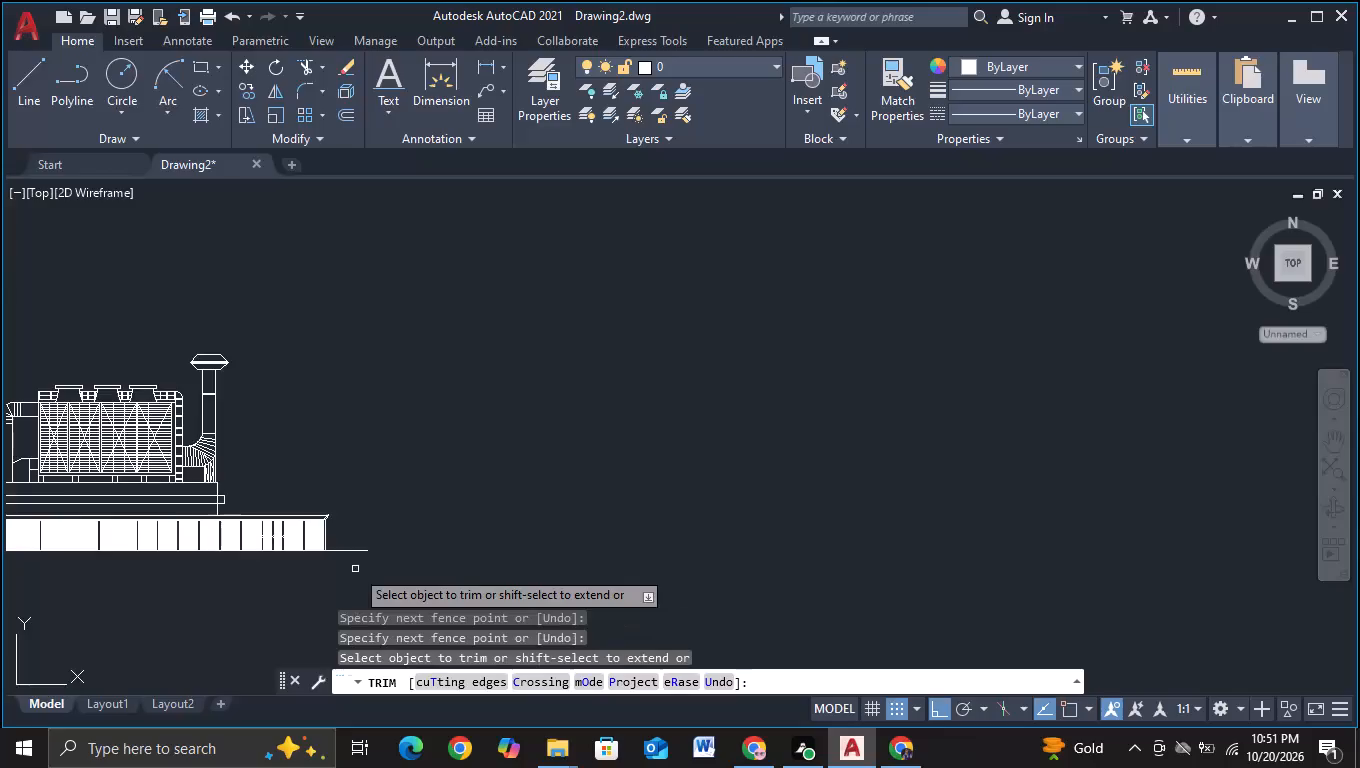
{"action": "scroll", "coordinate": [355, 569], "scroll_direction": "down", "scroll_amount": 3}
{"action": "middle_click_drag", "start_coordinate": [246, 602], "coordinate": [752, 379]}
{"action": "scroll", "coordinate": [662, 390], "scroll_direction": "up", "scroll_amount": 2}
{"action": "middle_click_drag", "start_coordinate": [444, 336], "coordinate": [481, 458]}
{"action": "scroll", "coordinate": [489, 419], "scroll_direction": "up", "scroll_amount": 1}
{"action": "key", "text": "Escape"}
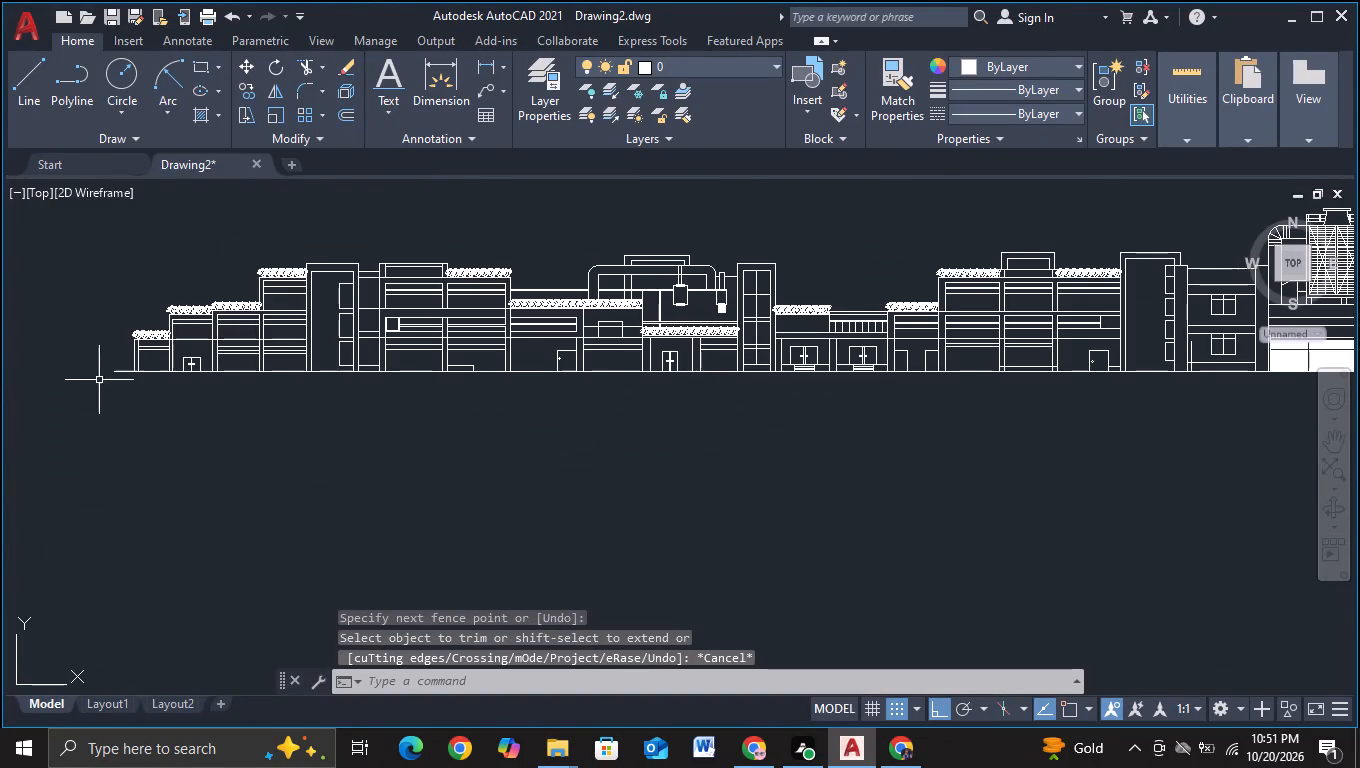
Copy the leftmost tree of the Main Academic and Innovation Complex front elevation straight down beside the new elevation's leftmost block.
{"action": "scroll", "coordinate": [42, 327], "scroll_direction": "down", "scroll_amount": 2}
{"action": "middle_click_drag", "start_coordinate": [46, 323], "coordinate": [234, 495]}
{"action": "scroll", "coordinate": [46, 323], "scroll_direction": "down", "scroll_amount": 1}
{"action": "scroll", "coordinate": [285, 489], "scroll_direction": "up", "scroll_amount": 2}
{"action": "scroll", "coordinate": [188, 423], "scroll_direction": "up", "scroll_amount": 2}
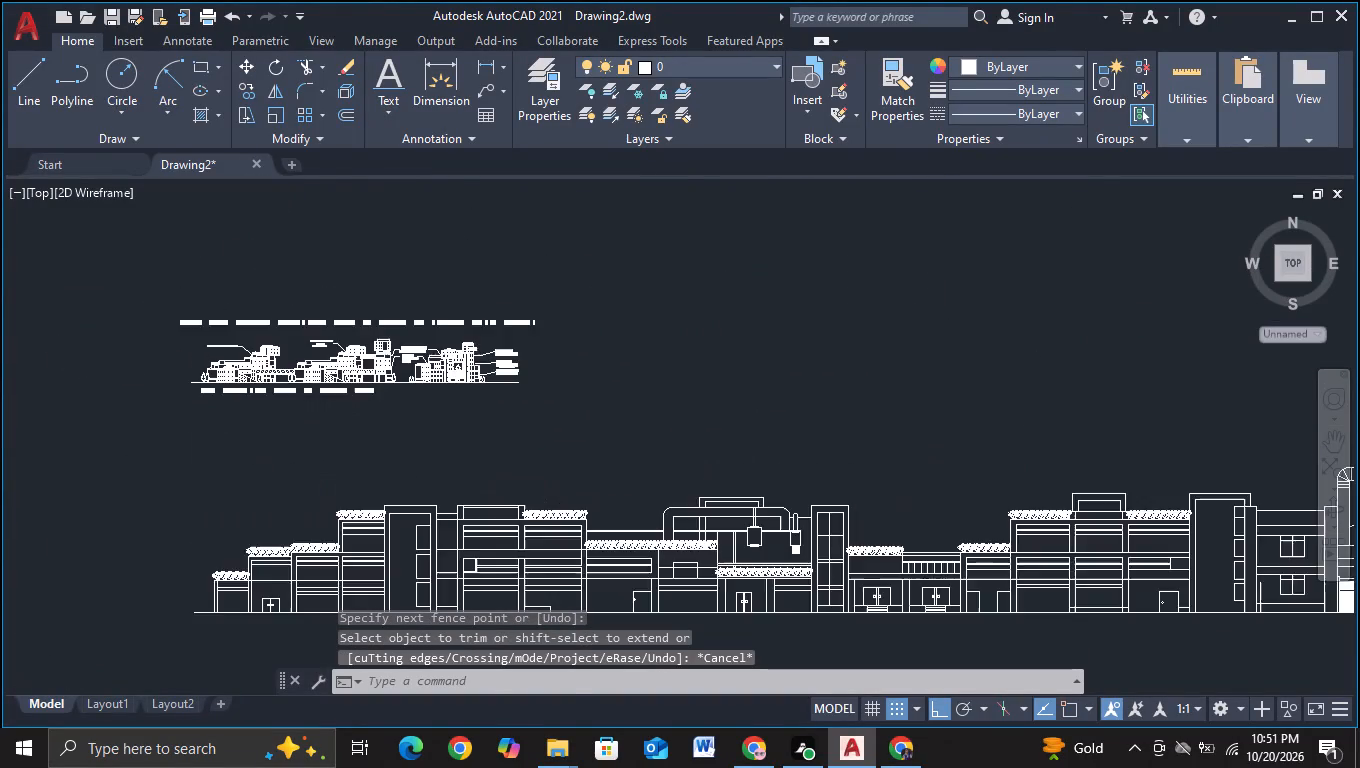
{"action": "scroll", "coordinate": [188, 425], "scroll_direction": "up", "scroll_amount": 2}
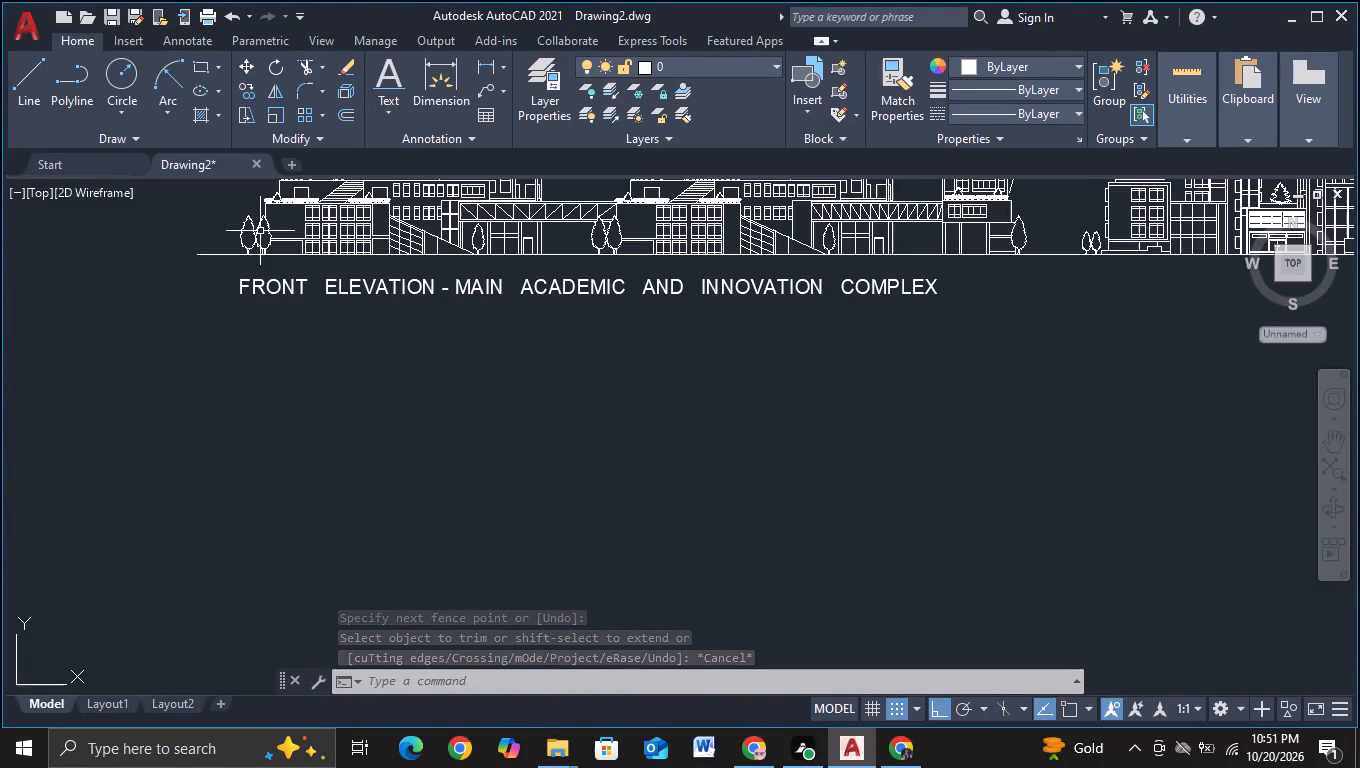
{"action": "left_click", "coordinate": [257, 232]}
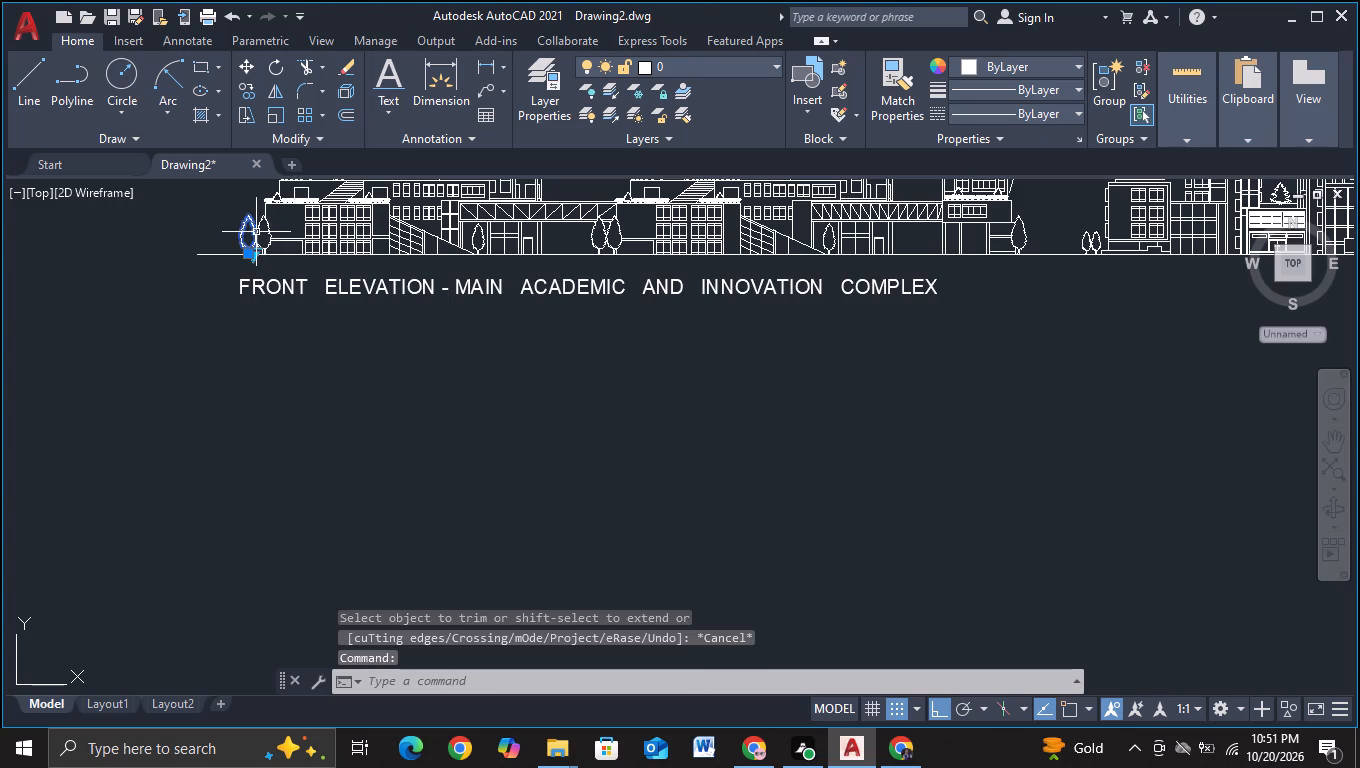
{"action": "key", "text": "c"}
{"action": "left_click", "coordinate": [274, 298]}
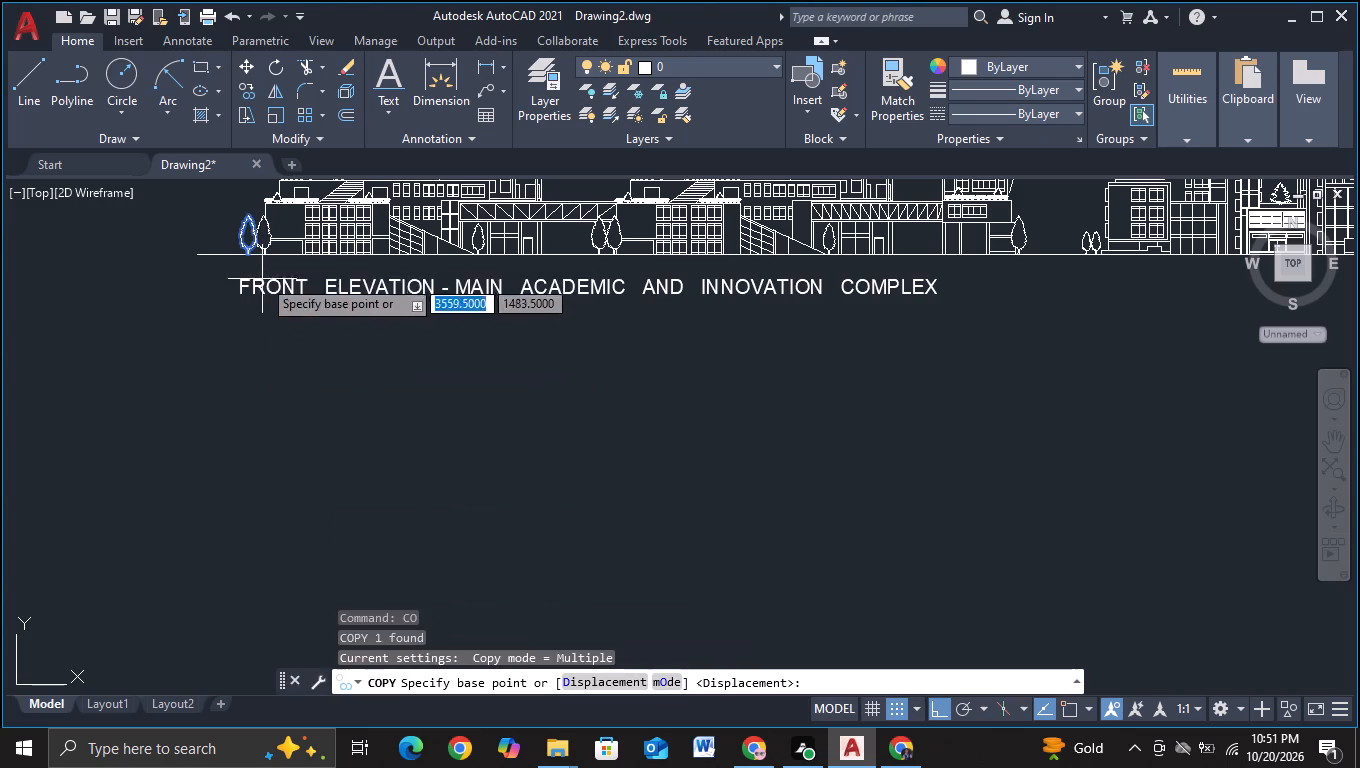
{"action": "left_click", "coordinate": [241, 239]}
{"action": "scroll", "coordinate": [239, 440], "scroll_direction": "down", "scroll_amount": 2}
{"action": "middle_click_drag", "start_coordinate": [249, 491], "coordinate": [237, 295]}
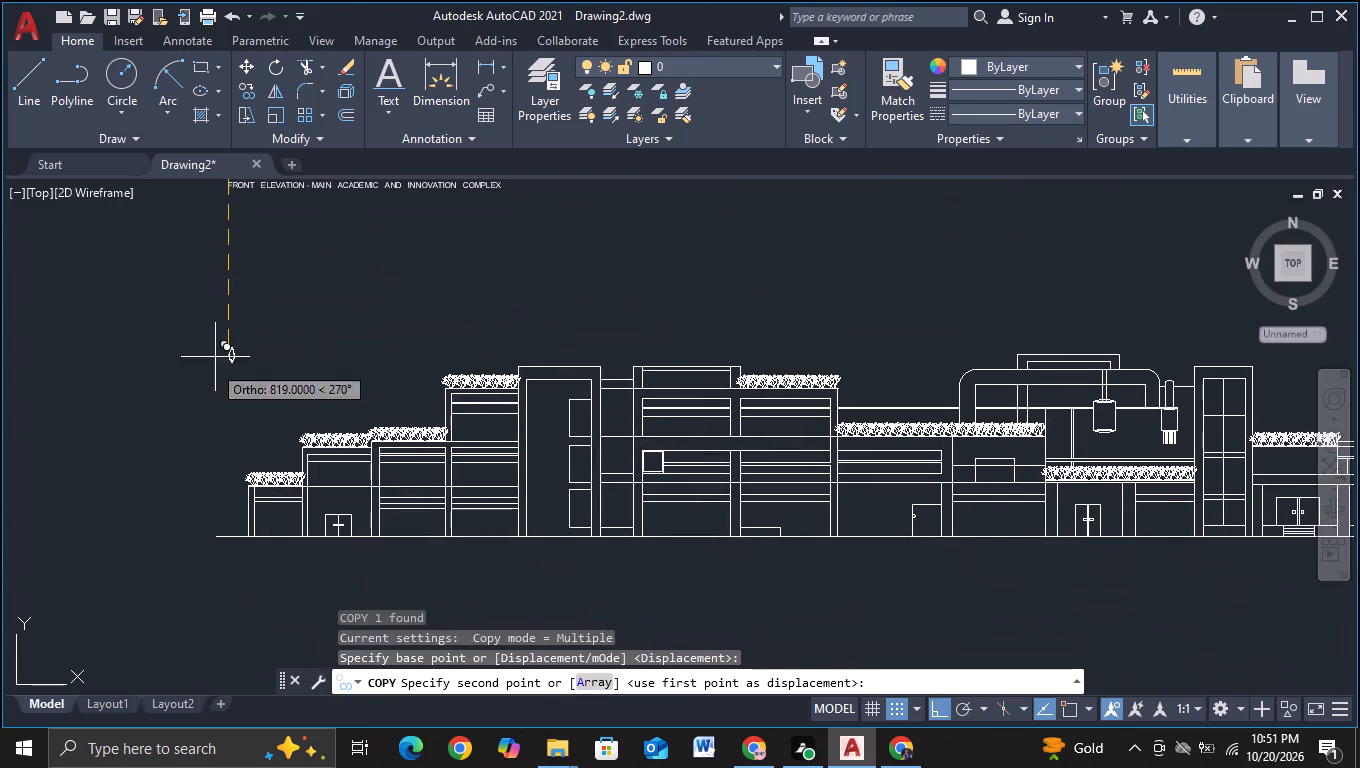
{"action": "middle_click_drag", "start_coordinate": [196, 436], "coordinate": [196, 419]}
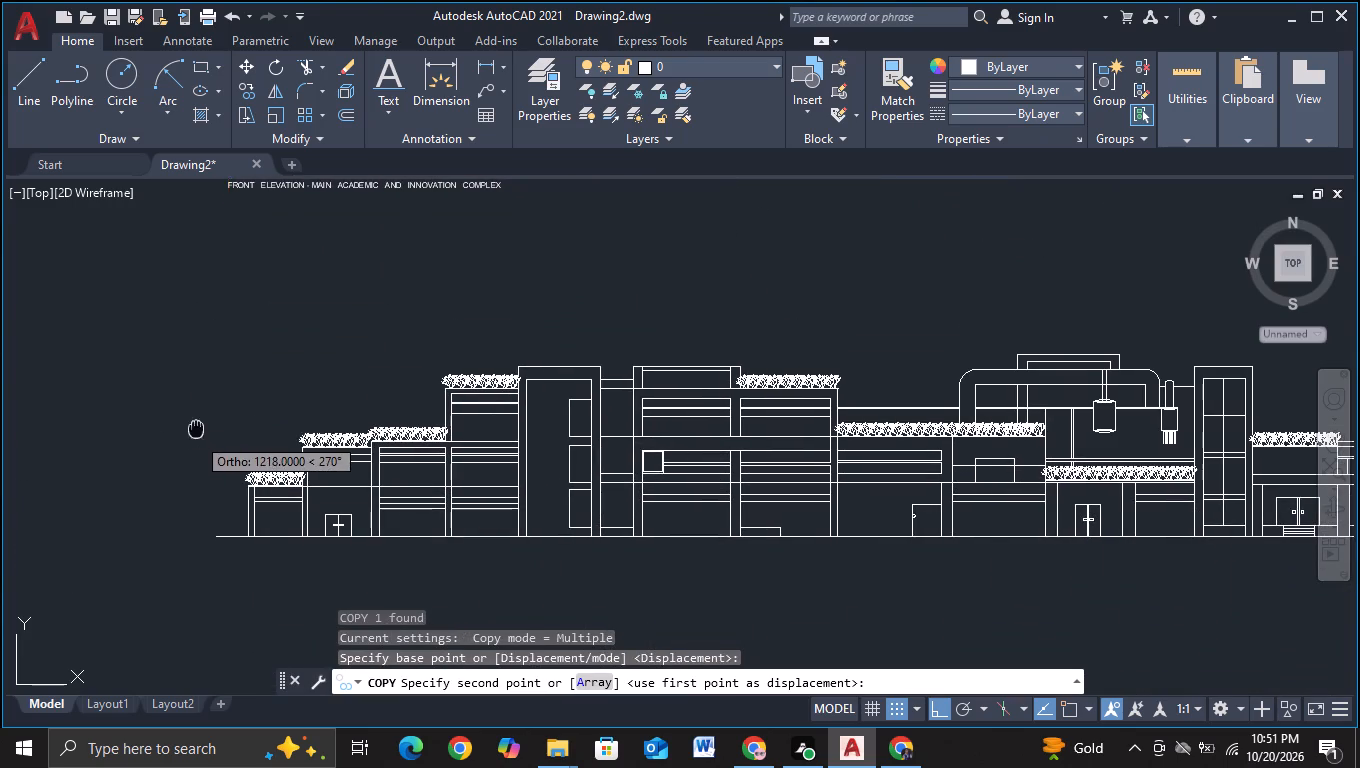
{"action": "middle_click_drag", "start_coordinate": [196, 419], "coordinate": [198, 316]}
{"action": "scroll", "coordinate": [200, 417], "scroll_direction": "up", "scroll_amount": 2}
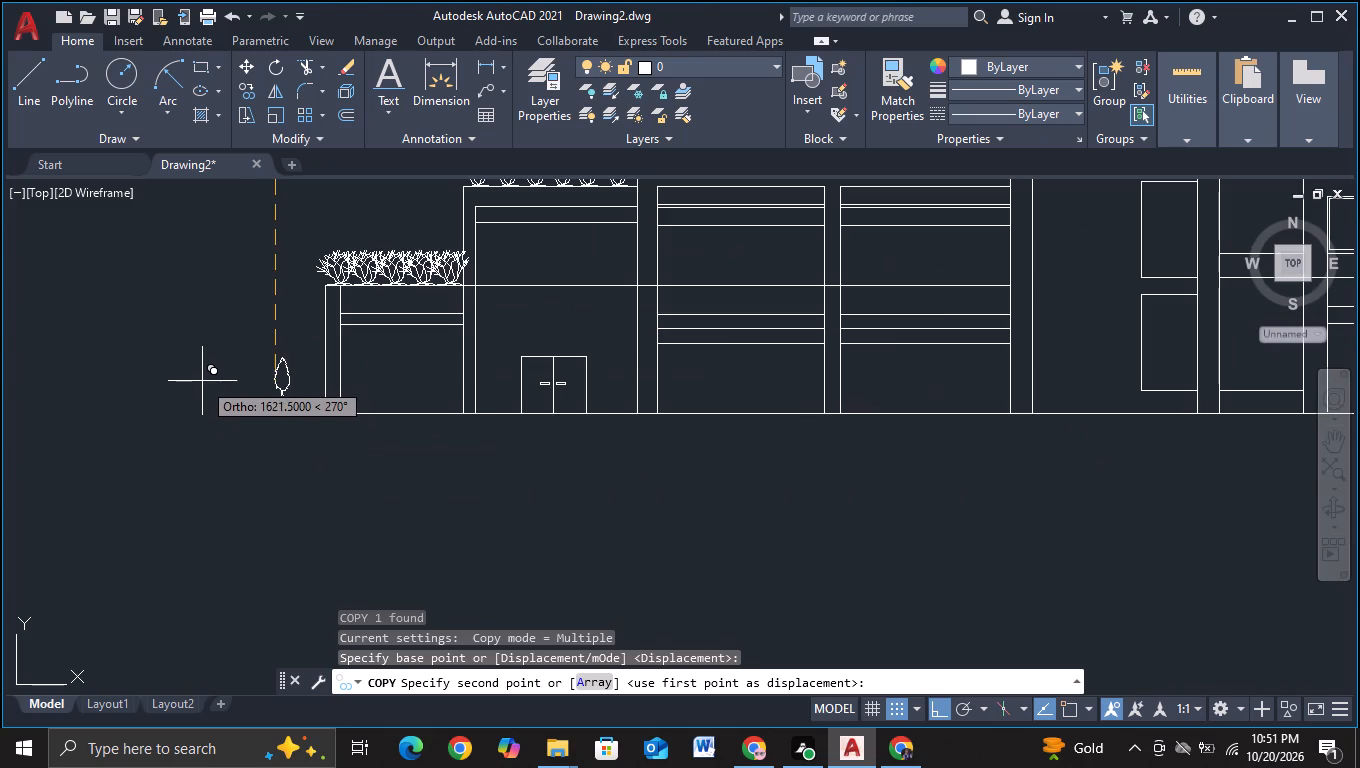
{"action": "scroll", "coordinate": [198, 392], "scroll_direction": "up", "scroll_amount": 2}
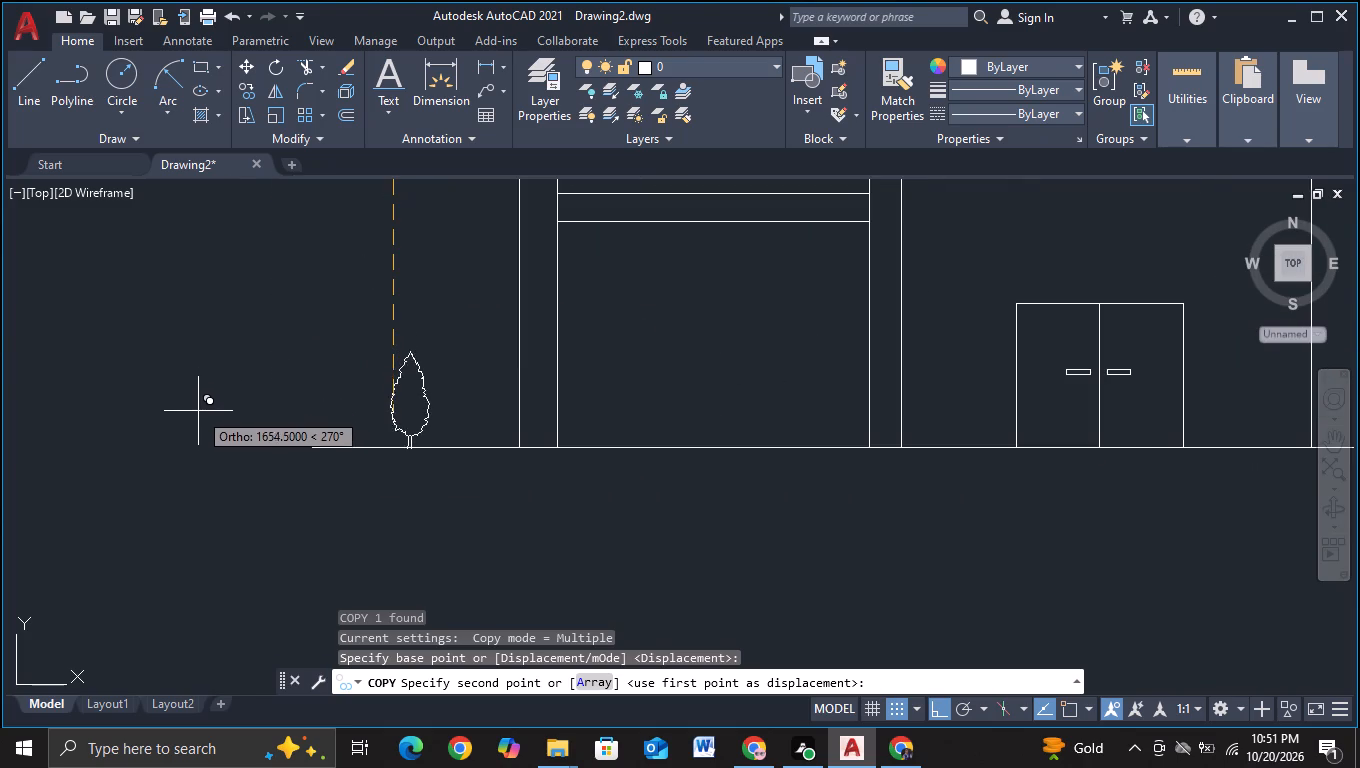
{"action": "left_click", "coordinate": [219, 279]}
{"action": "key", "text": "Escape"}
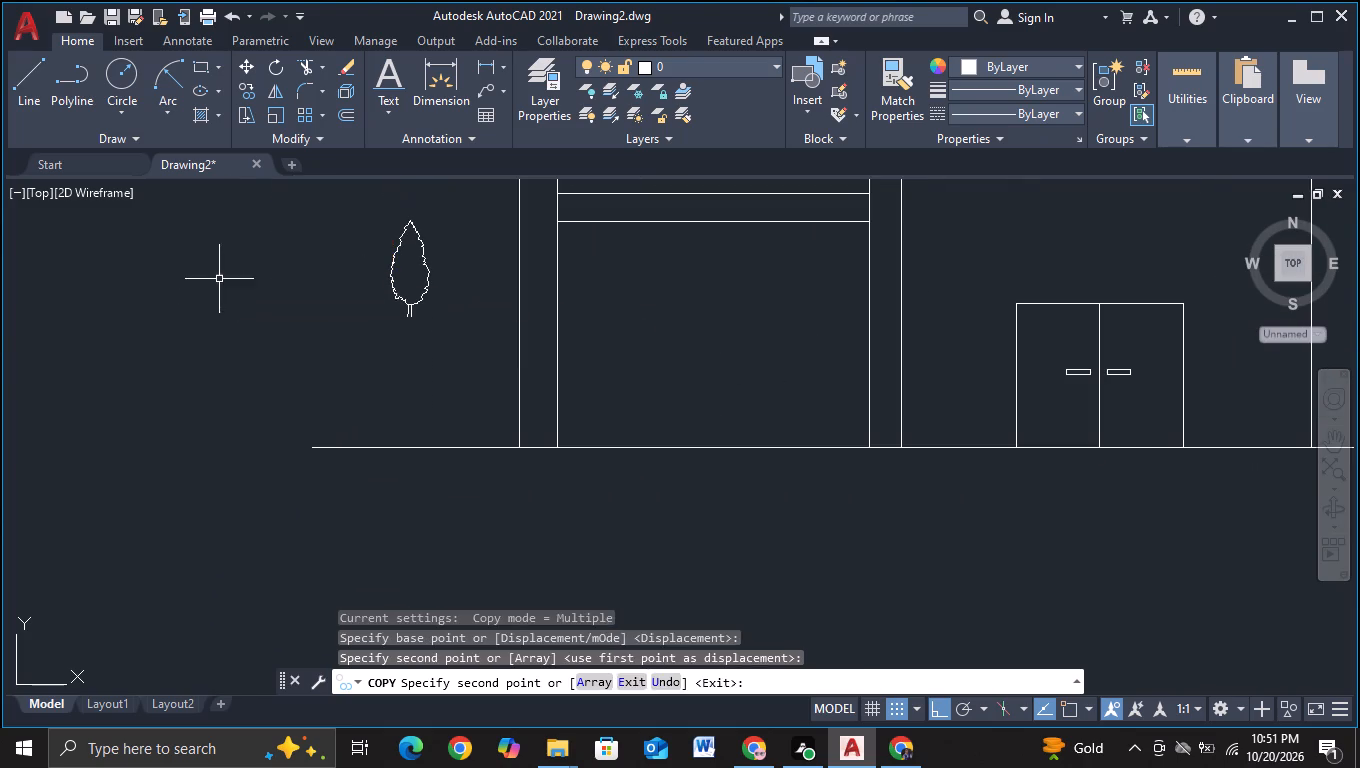
Scale up the copied tree until it is somewhat taller than the adjoining lowest block.
{"action": "scroll", "coordinate": [231, 288], "scroll_direction": "down", "scroll_amount": 2}
{"action": "left_click", "coordinate": [301, 296]}
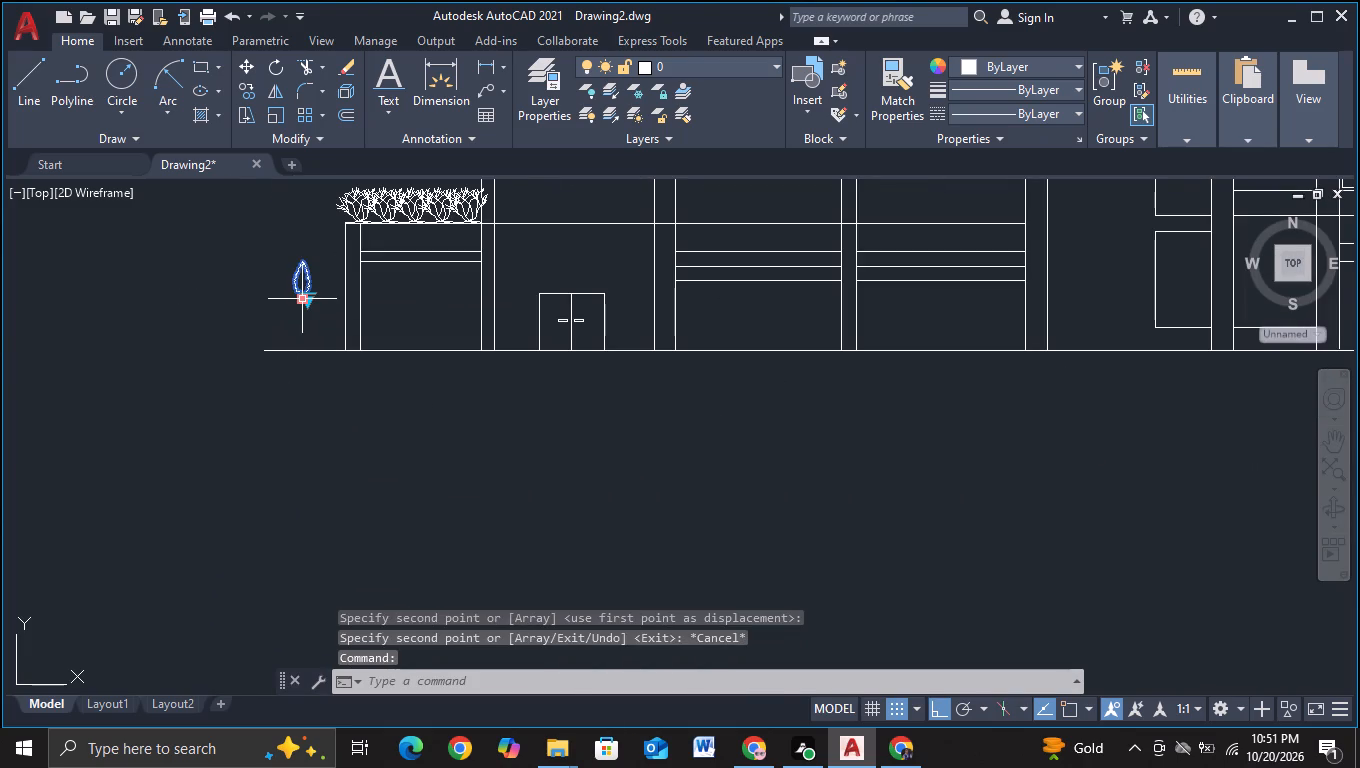
{"action": "key", "text": "s"}
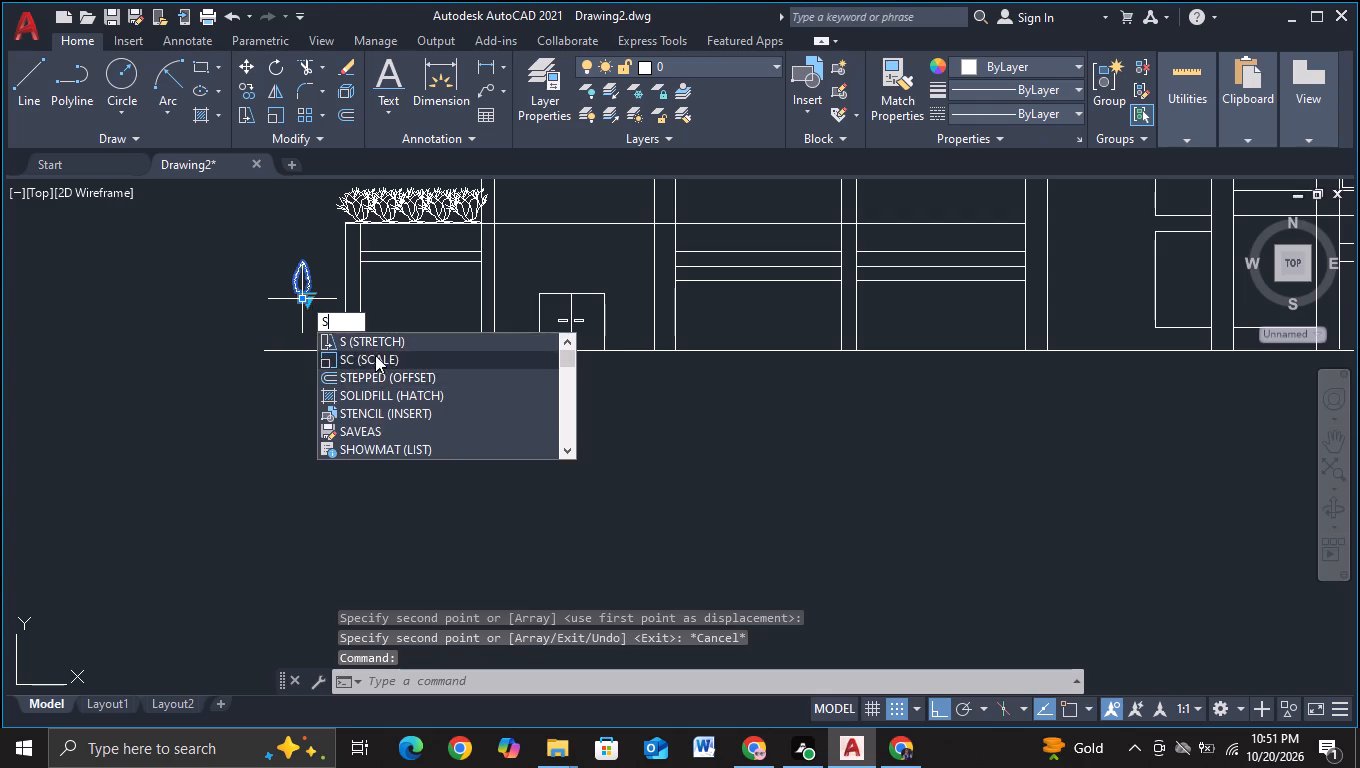
{"action": "left_click", "coordinate": [375, 355]}
{"action": "left_click", "coordinate": [314, 295]}
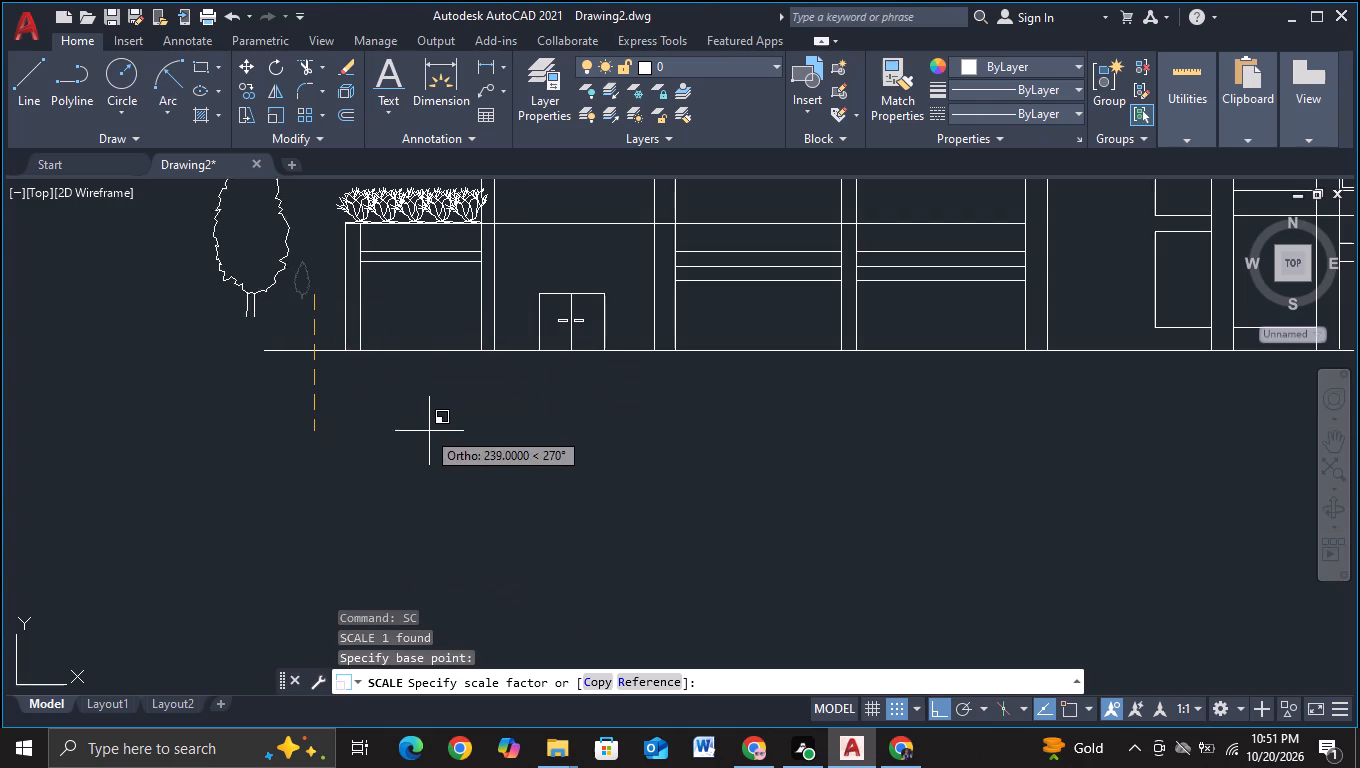
{"action": "scroll", "coordinate": [424, 425], "scroll_direction": "down", "scroll_amount": 1}
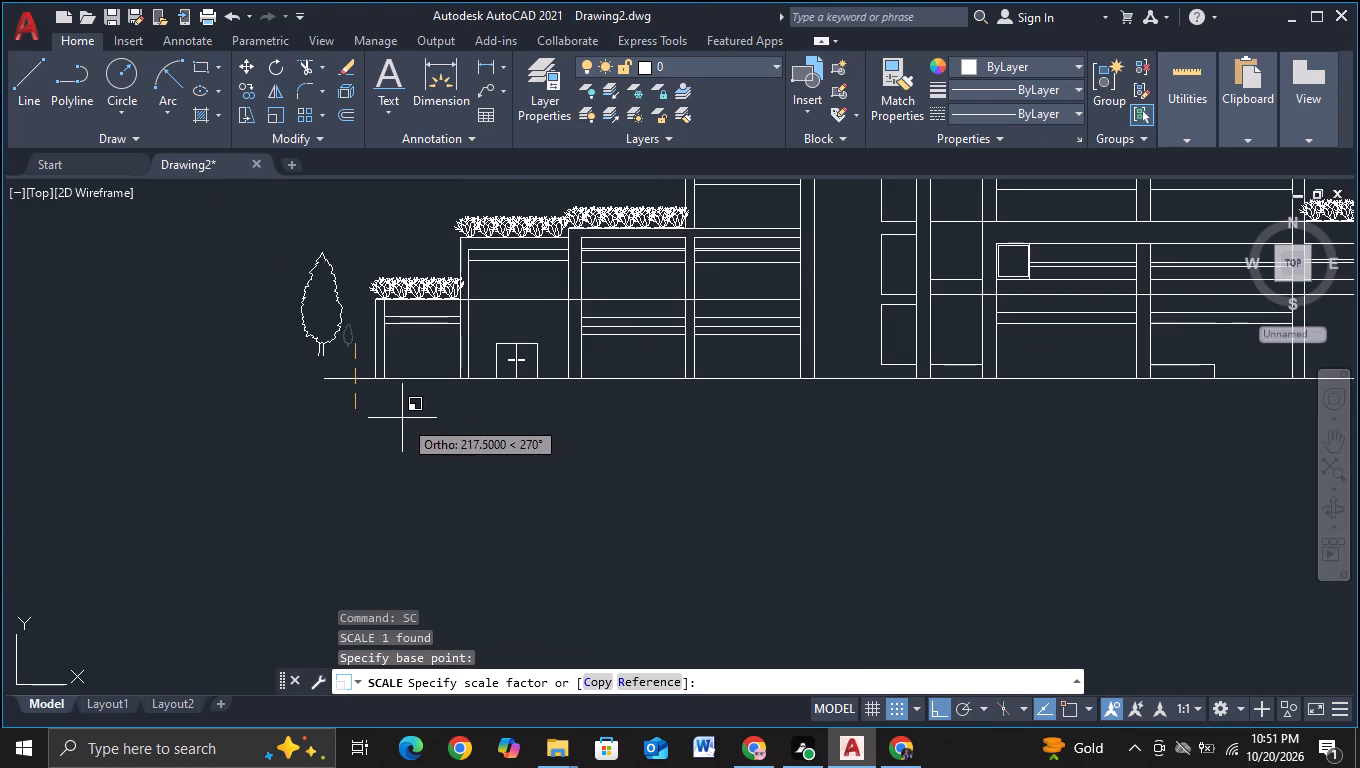
{"action": "left_click", "coordinate": [401, 417]}
With Ortho off, move the enlarged tree about 123 units onto the ground line, overlapping the leftmost block's outer wall.
{"action": "left_click", "coordinate": [324, 352]}
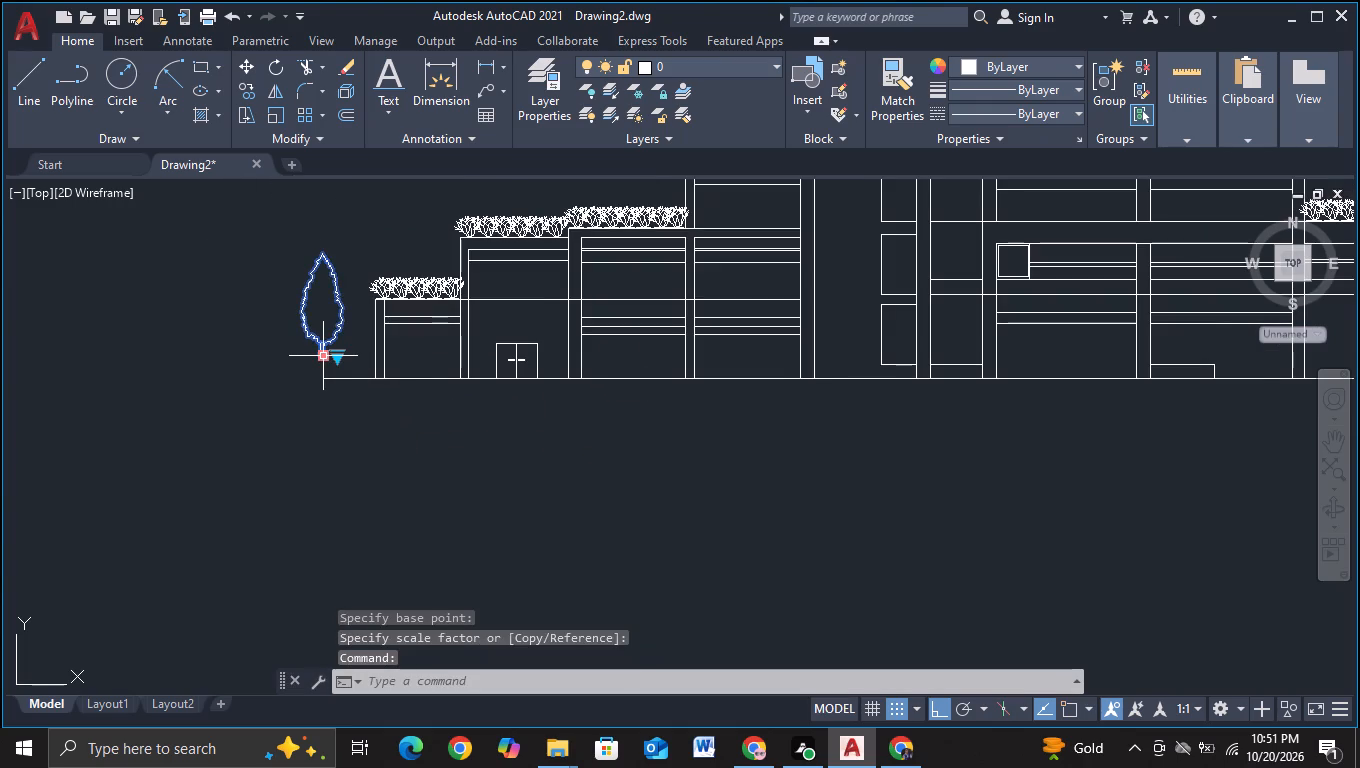
{"action": "key", "text": "m"}
{"action": "left_click", "coordinate": [419, 402]}
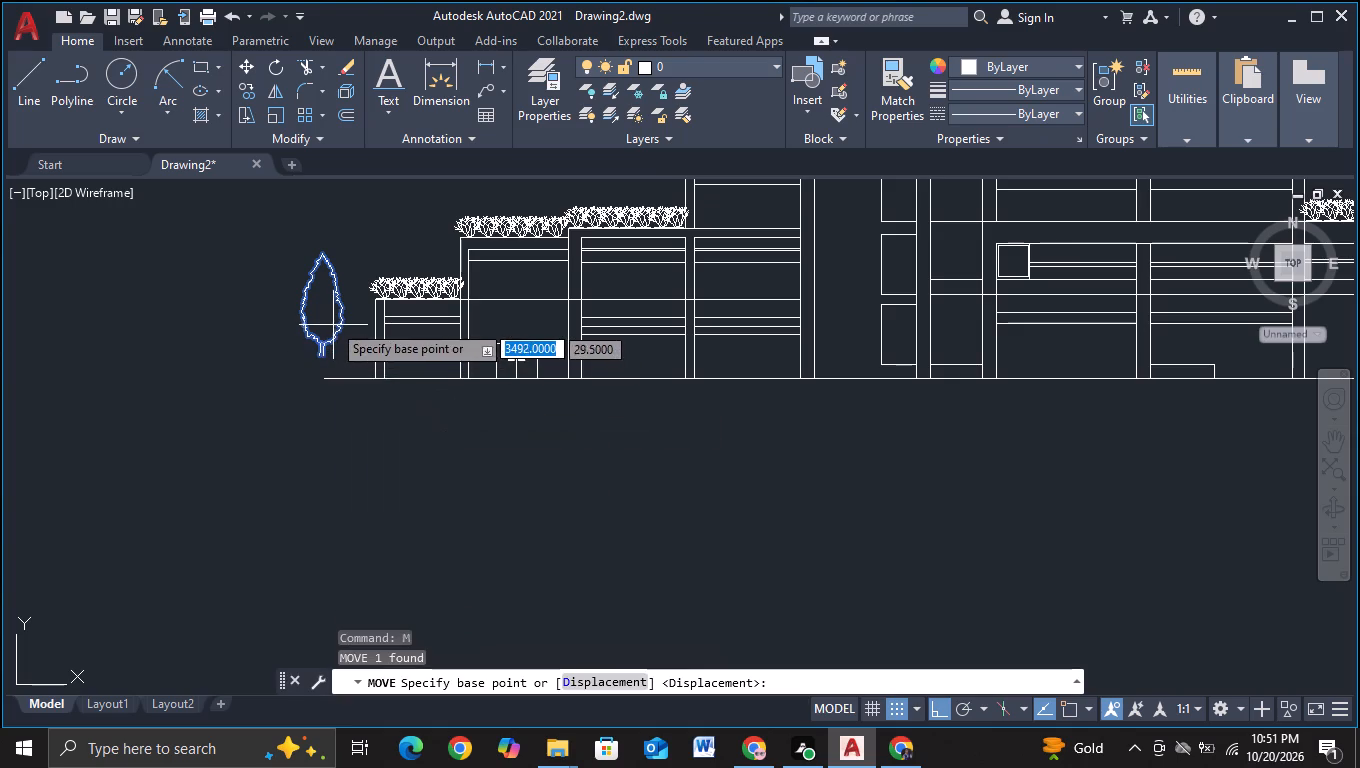
{"action": "left_click", "coordinate": [332, 323]}
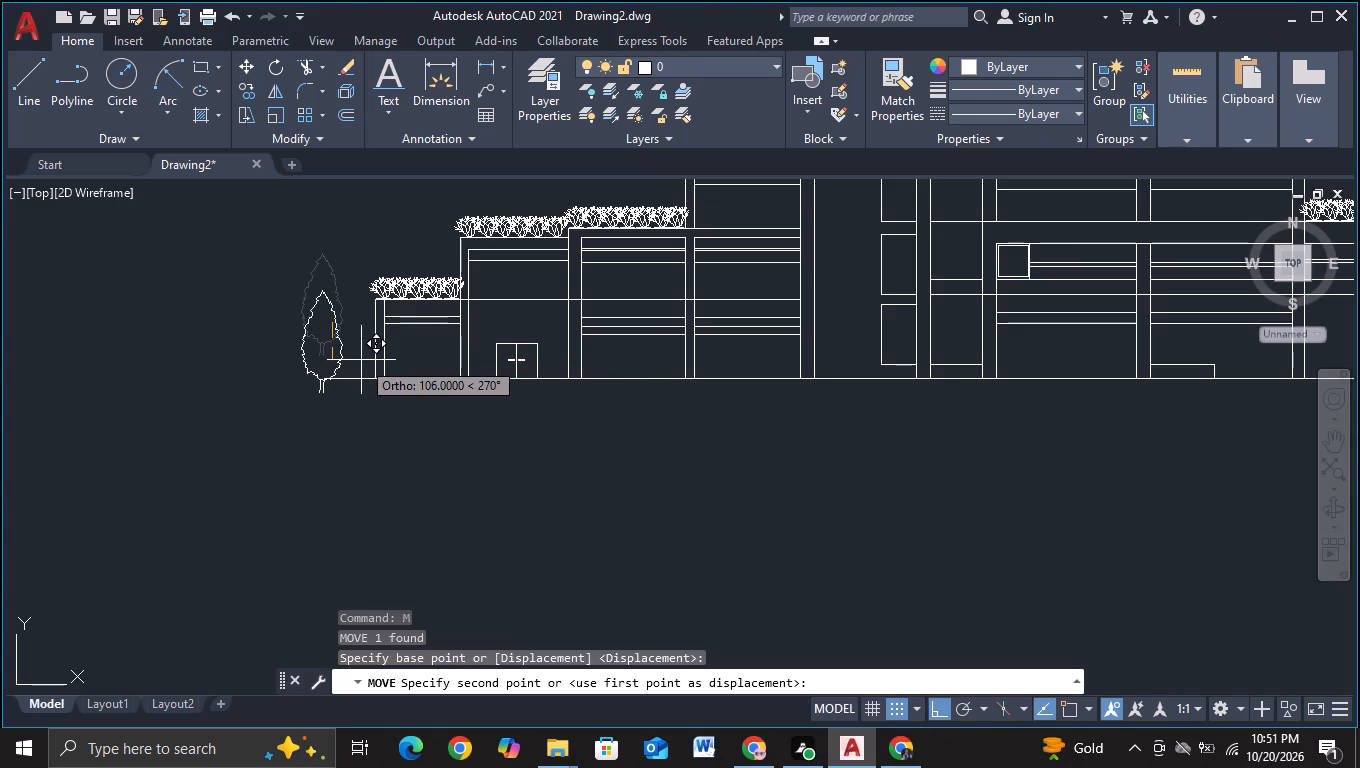
{"action": "key", "text": "F8"}
{"action": "scroll", "coordinate": [361, 360], "scroll_direction": "up", "scroll_amount": 1}
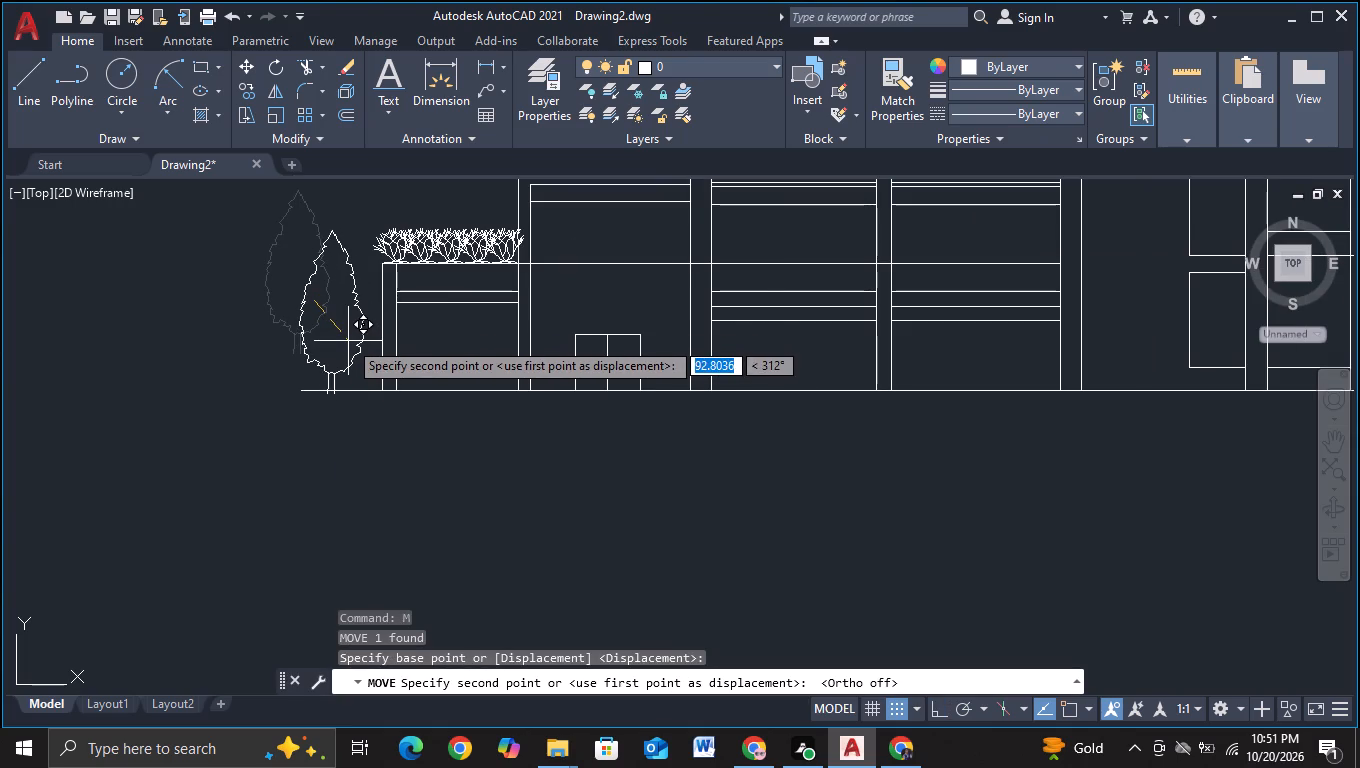
{"action": "scroll", "coordinate": [349, 336], "scroll_direction": "up", "scroll_amount": 2}
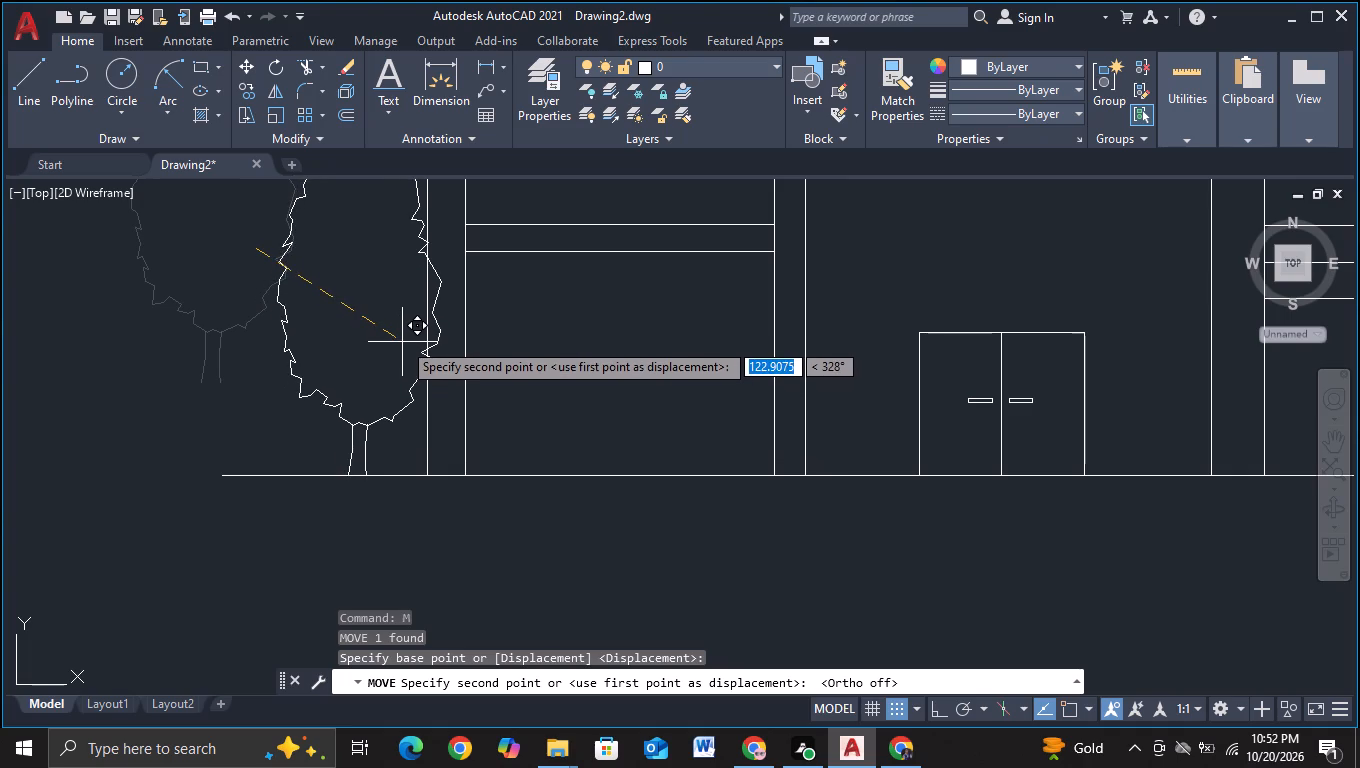
{"action": "left_click", "coordinate": [402, 341]}
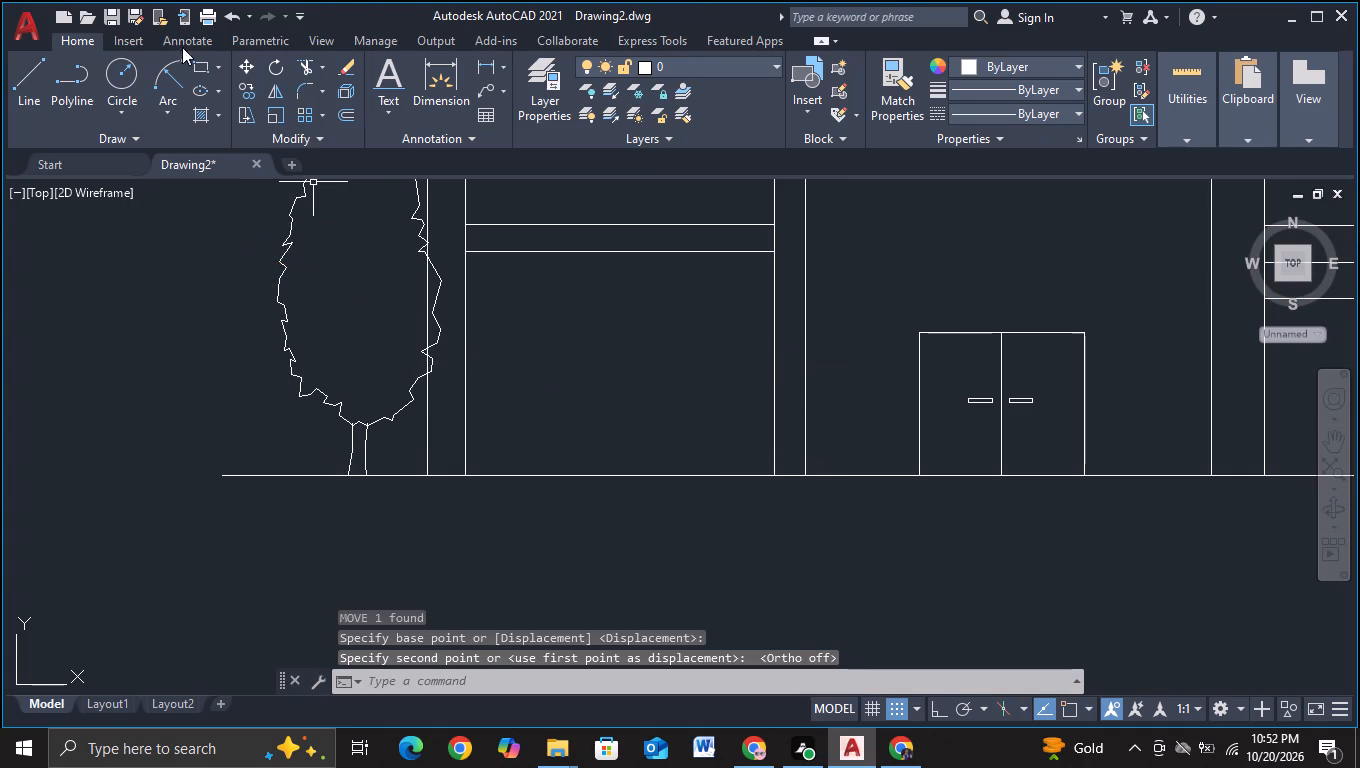
Trim the leftmost block's outer wall line where it runs through the tree's foliage.
{"action": "left_click", "coordinate": [310, 71]}
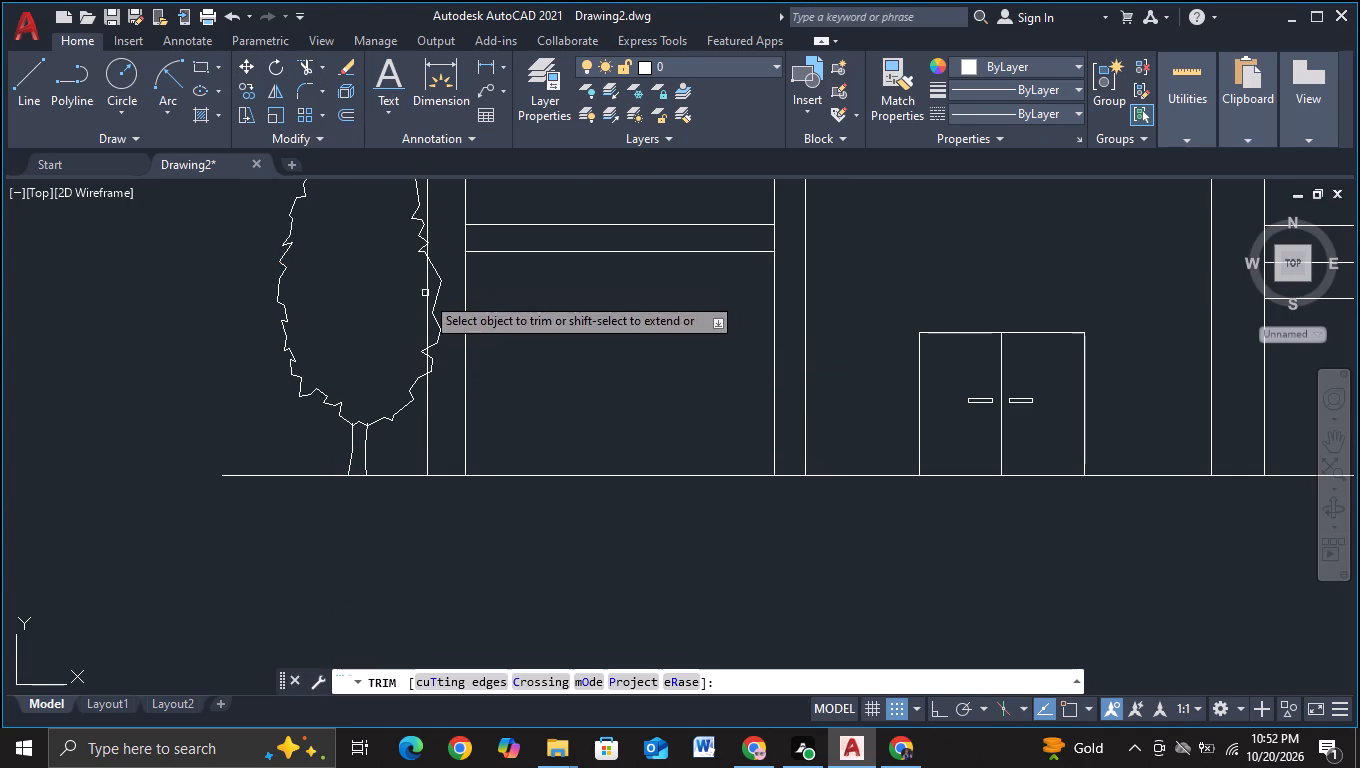
{"action": "left_click", "coordinate": [428, 321]}
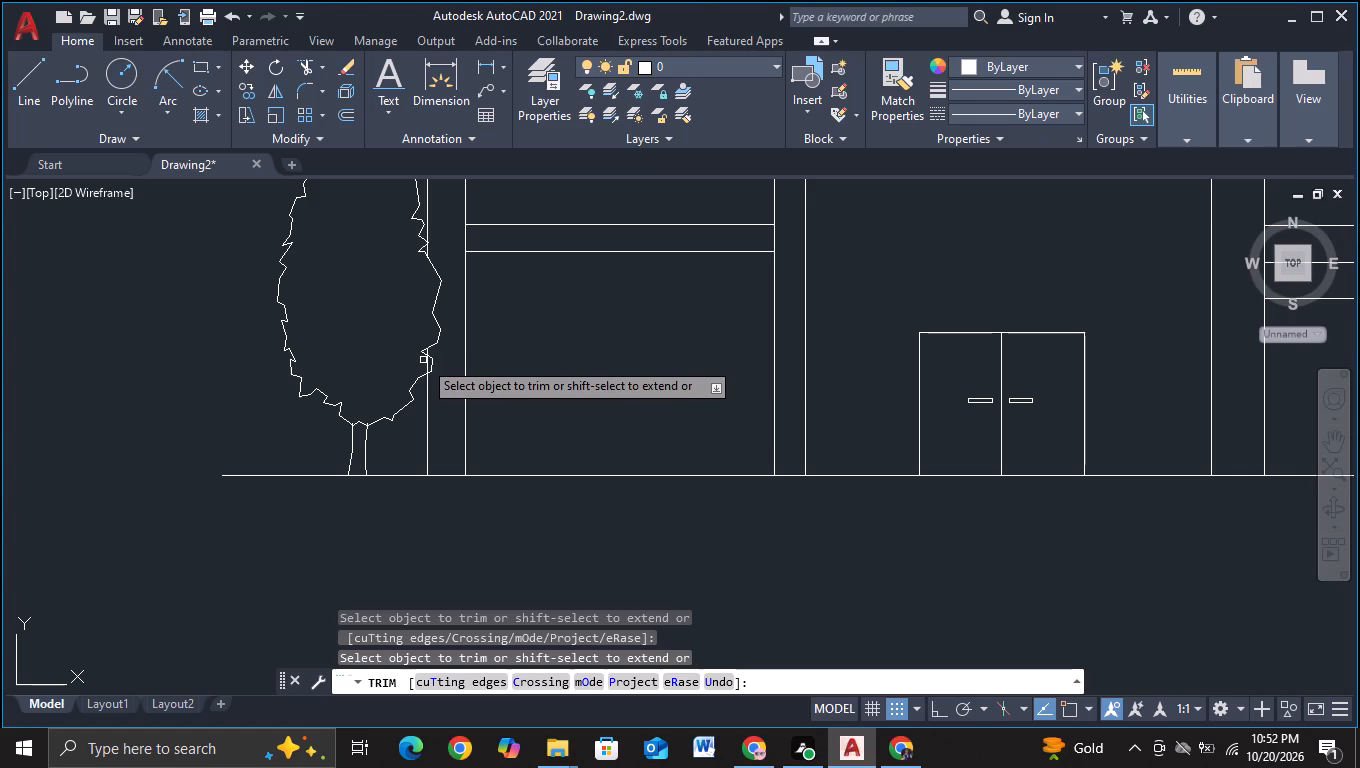
{"action": "left_click", "coordinate": [426, 362]}
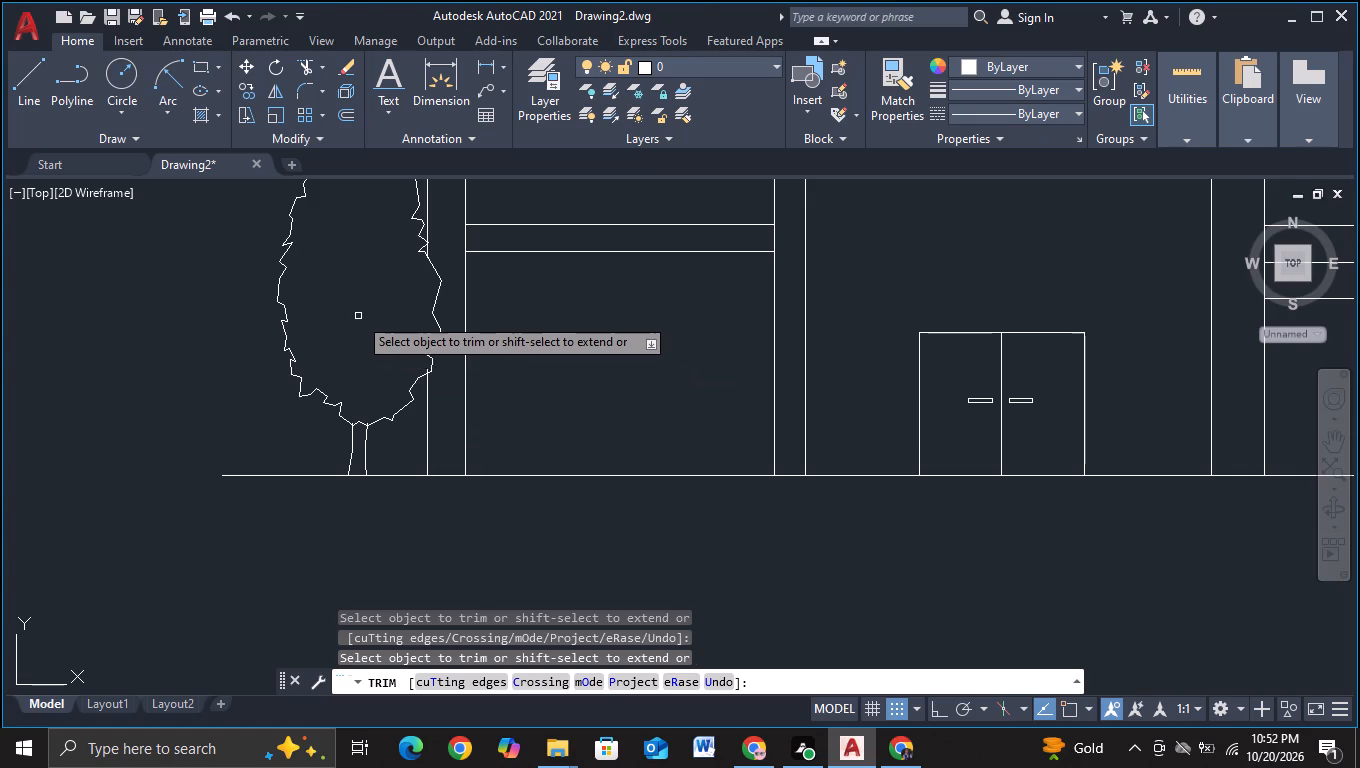
{"action": "scroll", "coordinate": [358, 315], "scroll_direction": "down", "scroll_amount": 2}
{"action": "middle_click_drag", "start_coordinate": [356, 320], "coordinate": [350, 349]}
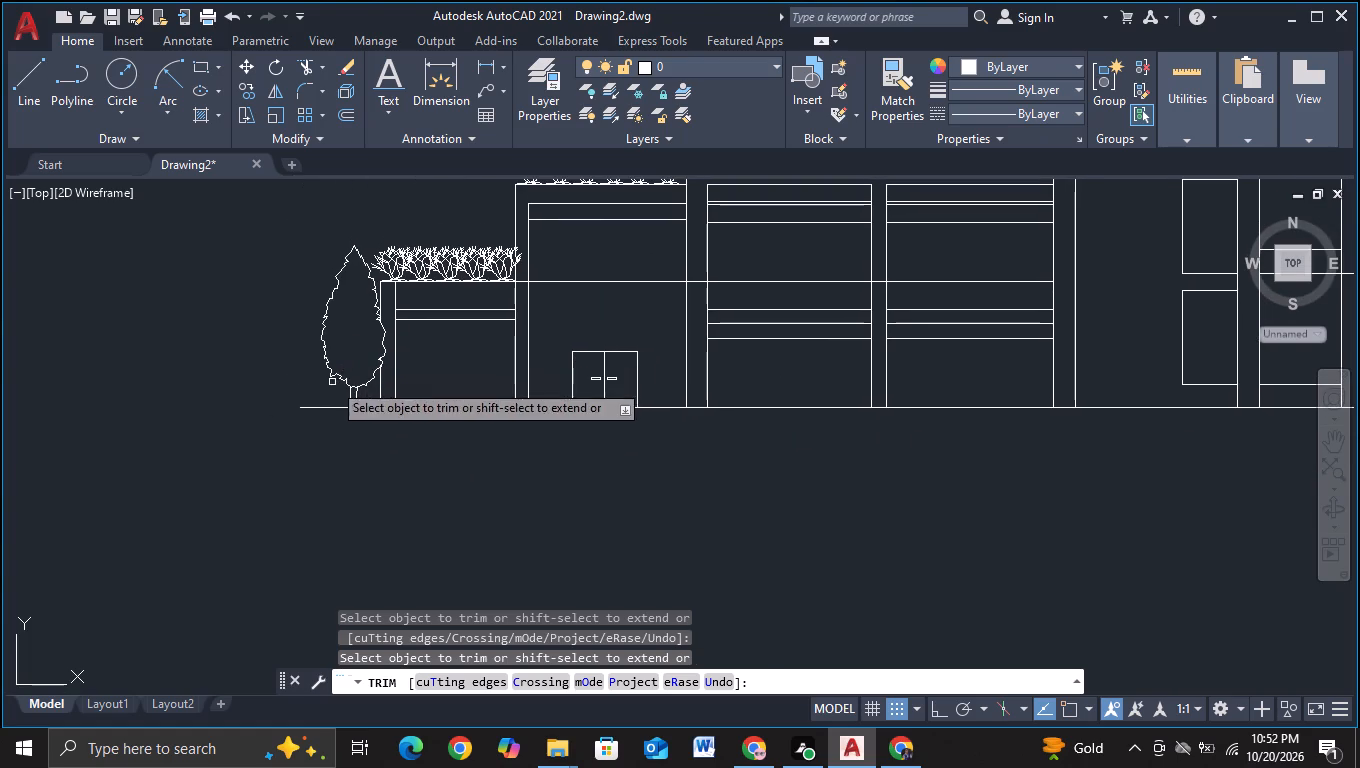
Copy the leftmost tree with Ortho on to two side-by-side spots beyond the right-end block, about 10486 and 10633 units away.
{"action": "key", "text": "Escape"}
{"action": "left_click", "coordinate": [333, 372]}
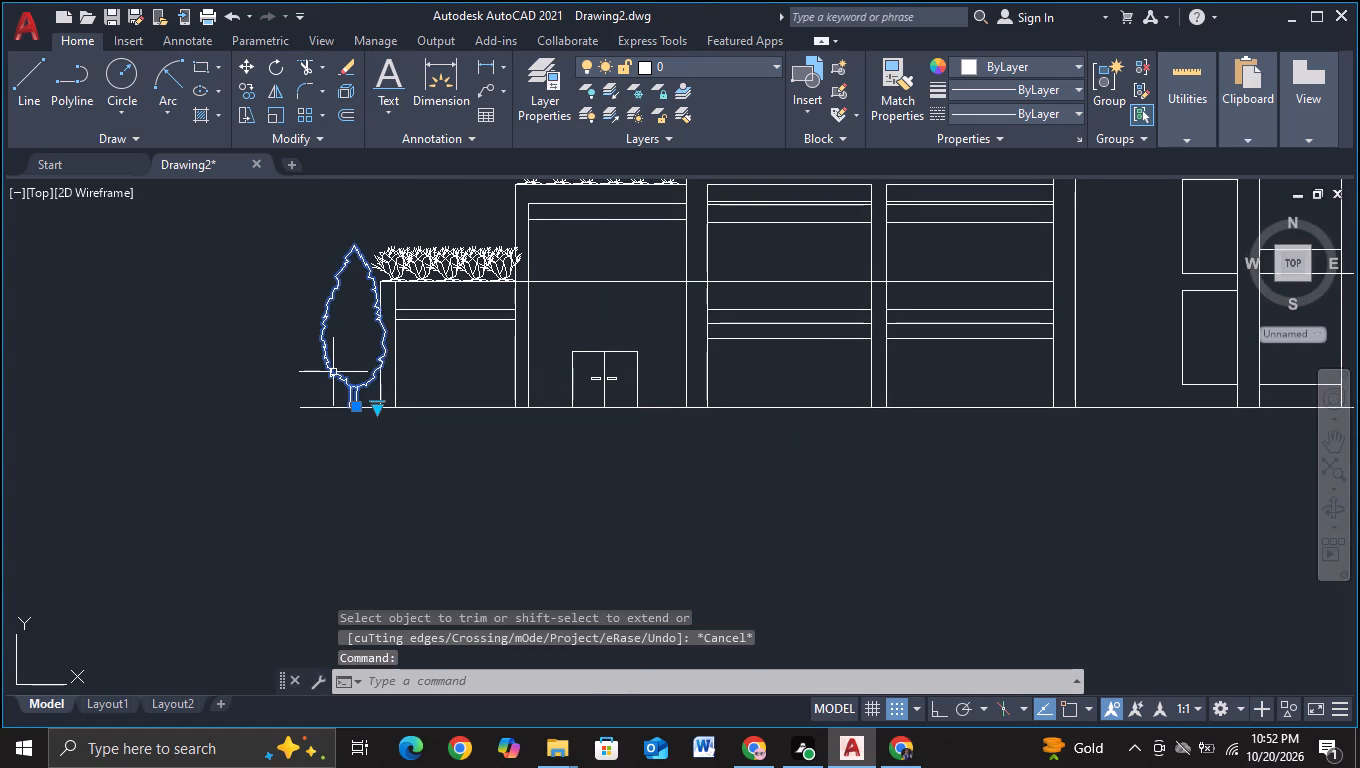
{"action": "key", "text": "c"}
{"action": "left_click", "coordinate": [388, 431]}
{"action": "left_click_drag", "start_coordinate": [362, 369], "coordinate": [372, 381]}
{"action": "key", "text": "F8"}
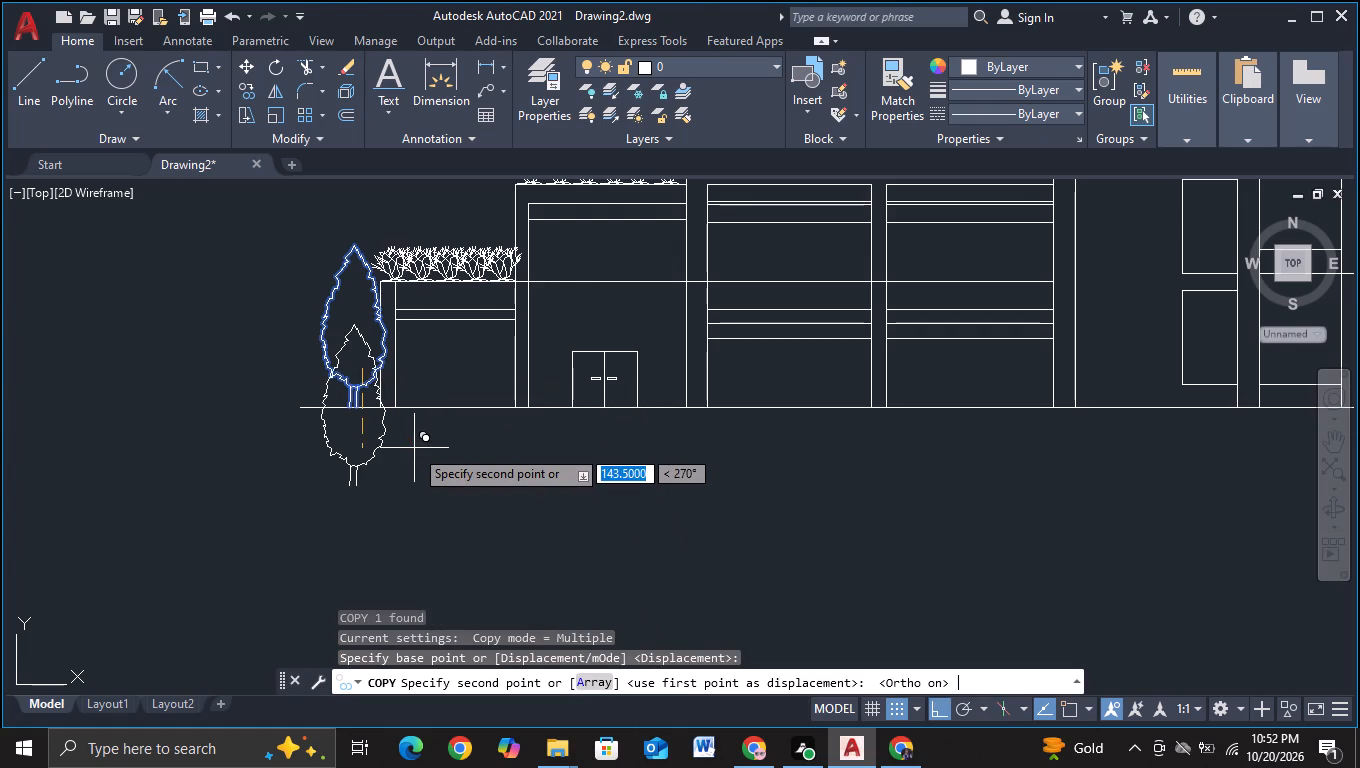
{"action": "scroll", "coordinate": [835, 433], "scroll_direction": "down", "scroll_amount": 3}
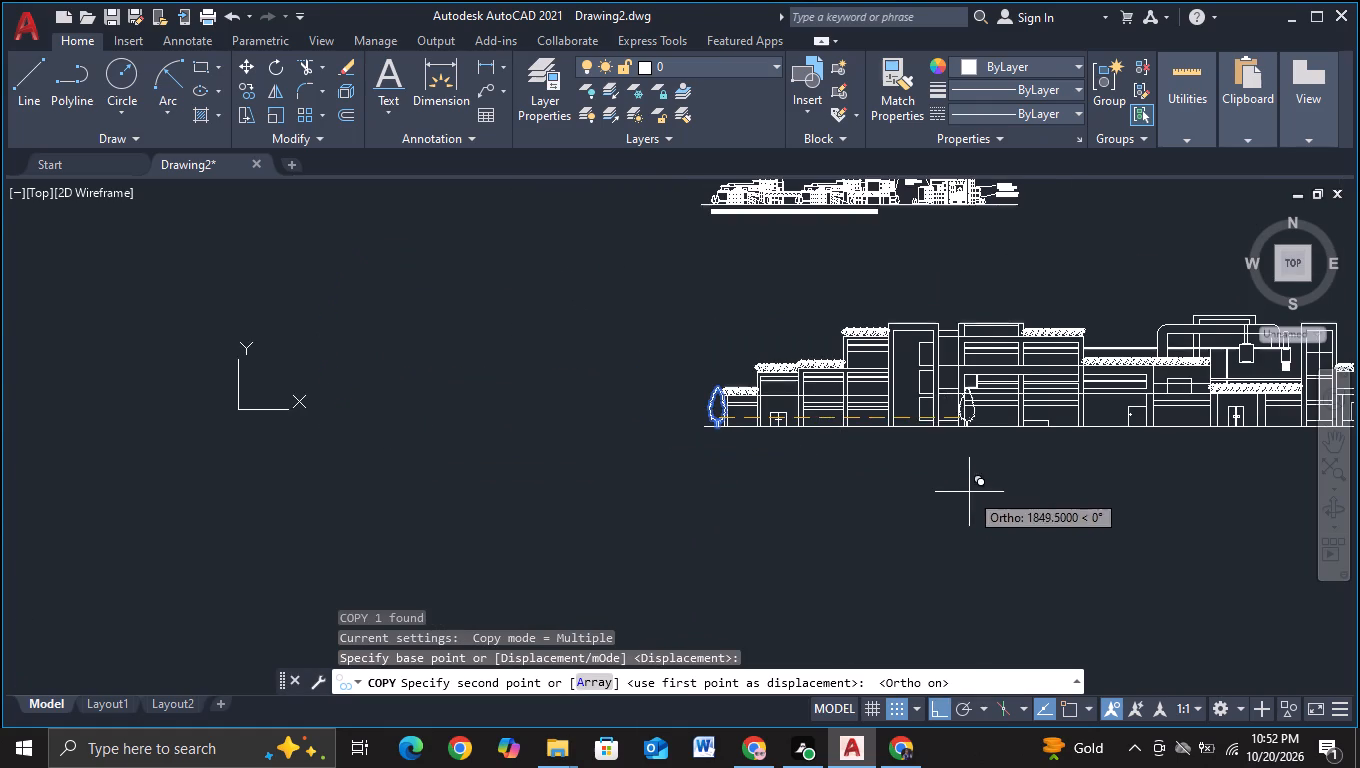
{"action": "middle_click_drag", "start_coordinate": [813, 493], "coordinate": [168, 472]}
{"action": "middle_click_drag", "start_coordinate": [1034, 454], "coordinate": [148, 457]}
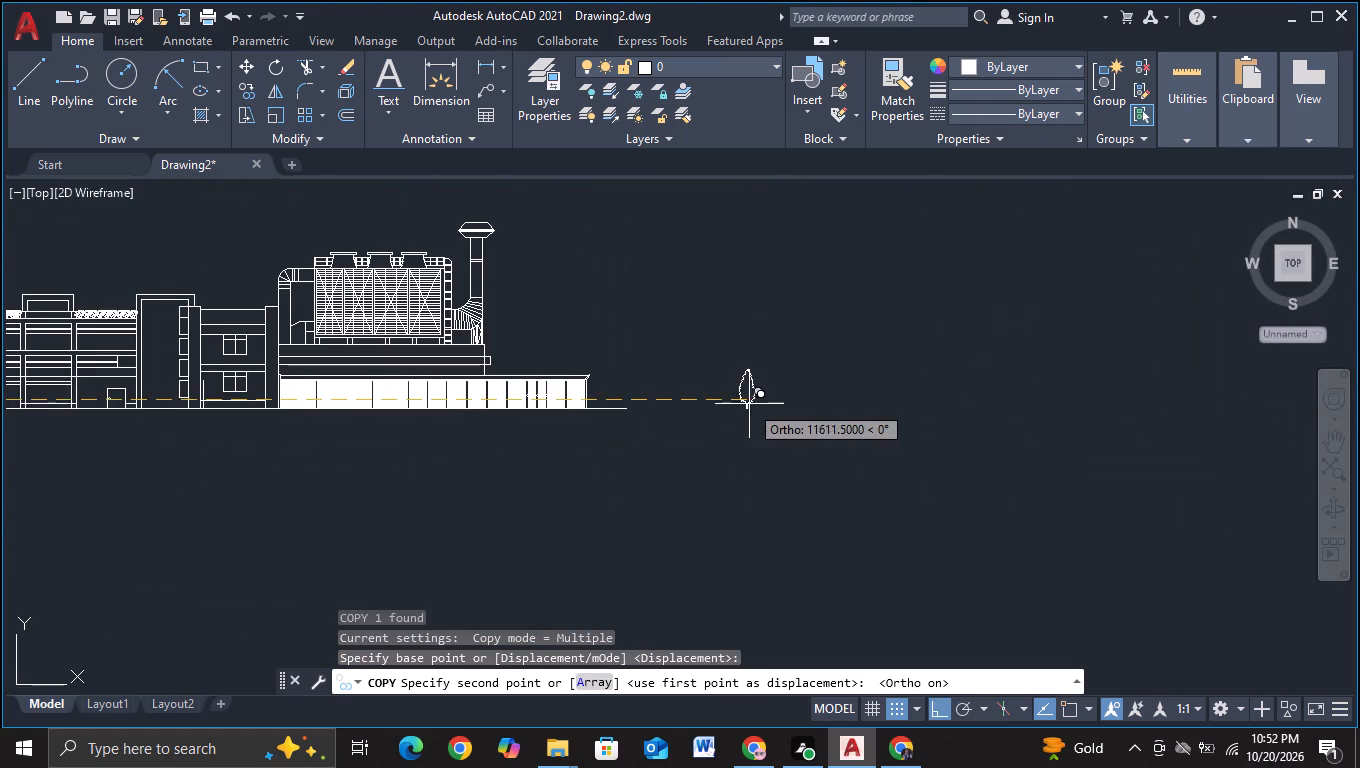
{"action": "scroll", "coordinate": [746, 403], "scroll_direction": "up", "scroll_amount": 2}
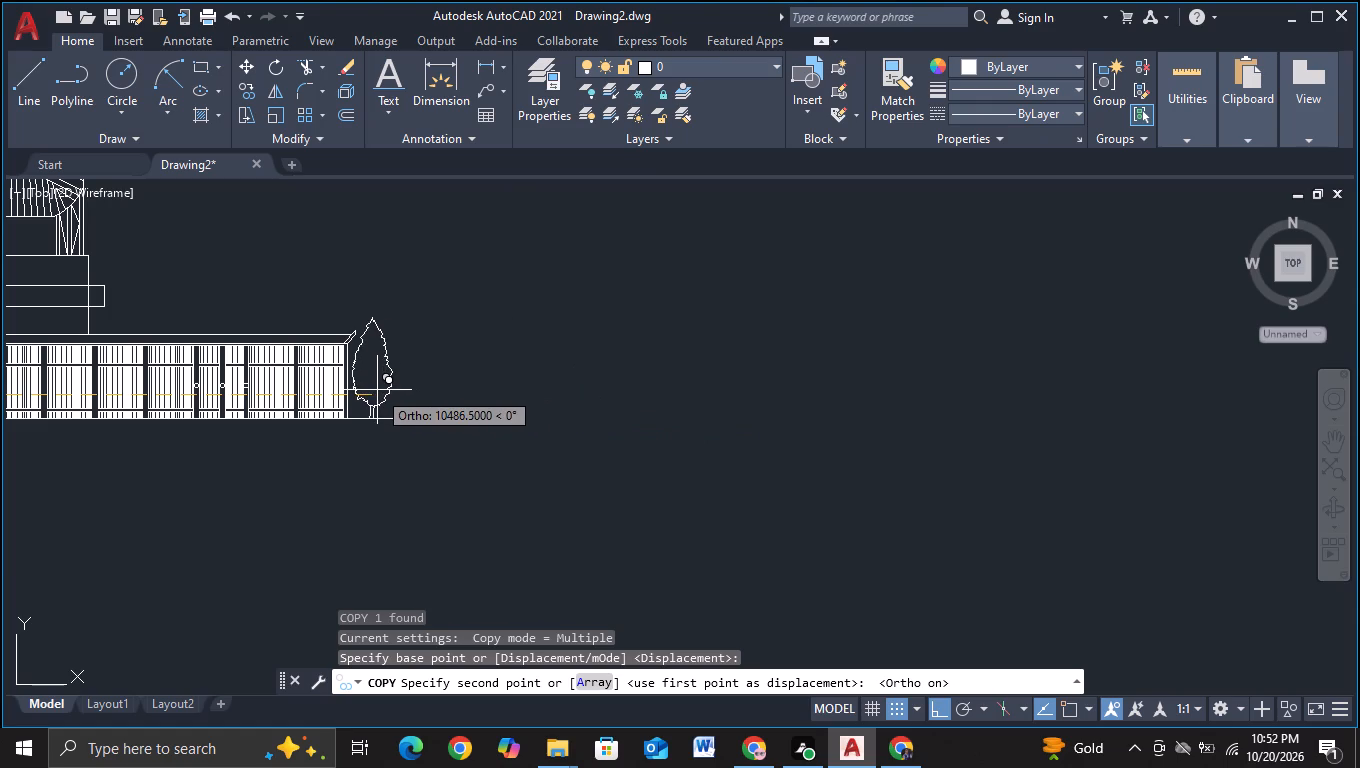
{"action": "left_click", "coordinate": [377, 390]}
{"action": "left_click", "coordinate": [427, 392]}
{"action": "key", "text": "Escape"}
Review the whole new elevation along its ground line, from the right-end trees back to the leftmost block.
{"action": "scroll", "coordinate": [597, 405], "scroll_direction": "down", "scroll_amount": 2}
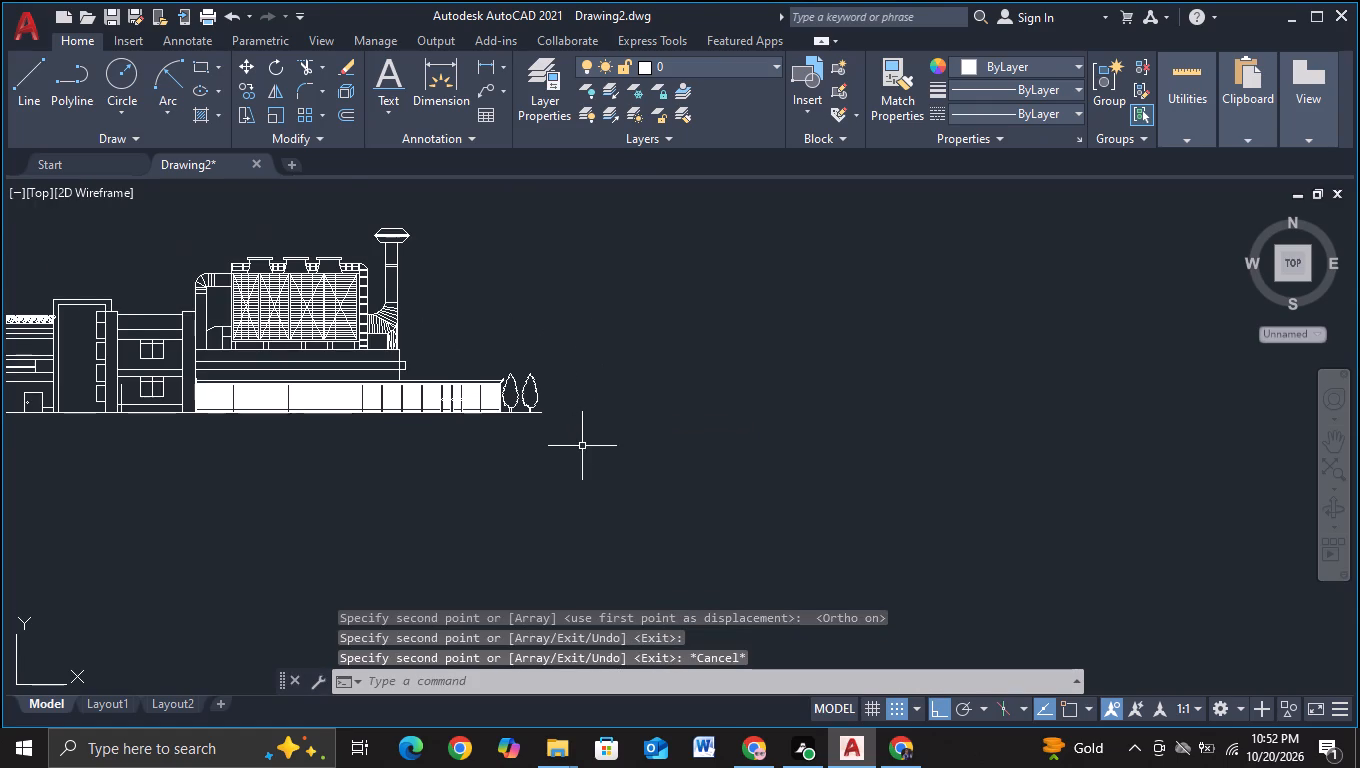
{"action": "middle_click_drag", "start_coordinate": [758, 409], "coordinate": [804, 397]}
{"action": "middle_click_drag", "start_coordinate": [639, 465], "coordinate": [754, 425]}
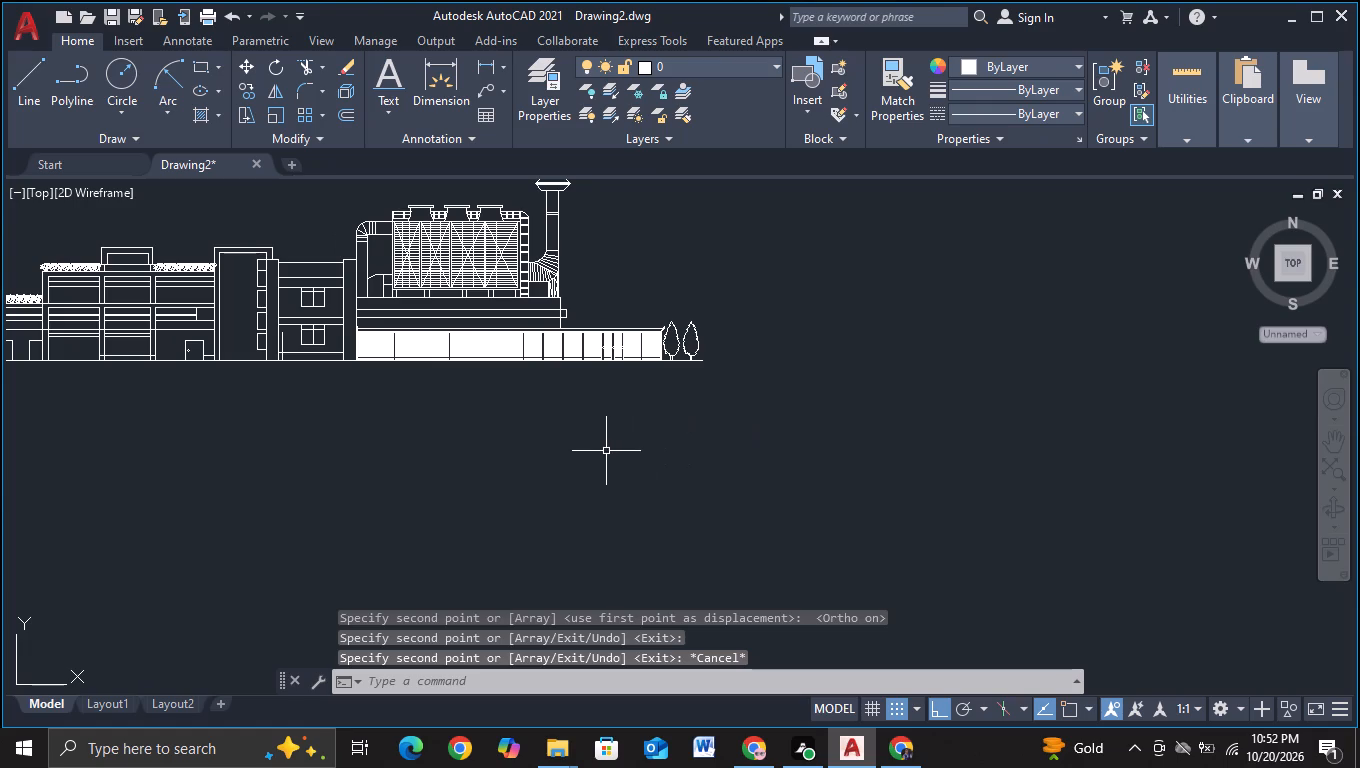
{"action": "middle_click_drag", "start_coordinate": [474, 450], "coordinate": [622, 383]}
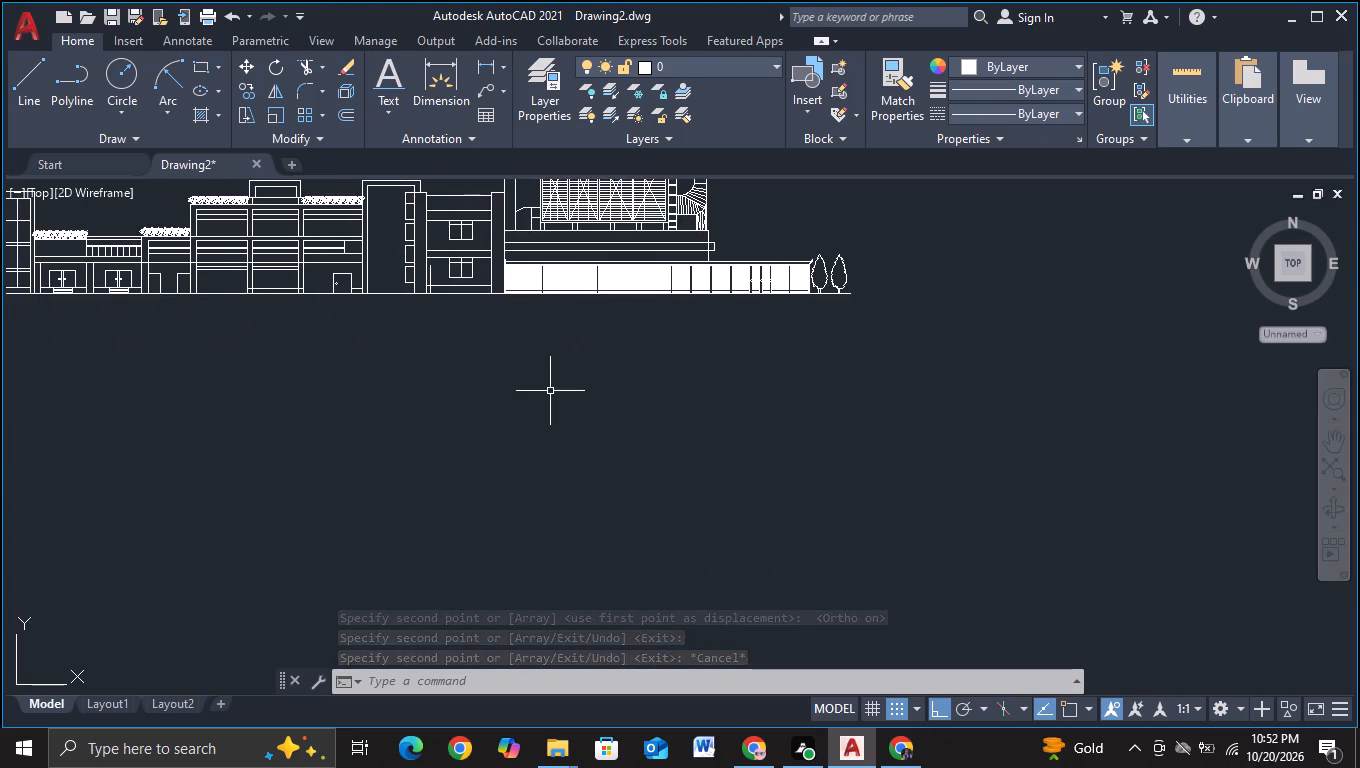
{"action": "middle_click_drag", "start_coordinate": [550, 391], "coordinate": [773, 540]}
{"action": "middle_click_drag", "start_coordinate": [562, 474], "coordinate": [577, 413]}
{"action": "middle_click_drag", "start_coordinate": [532, 471], "coordinate": [695, 465]}
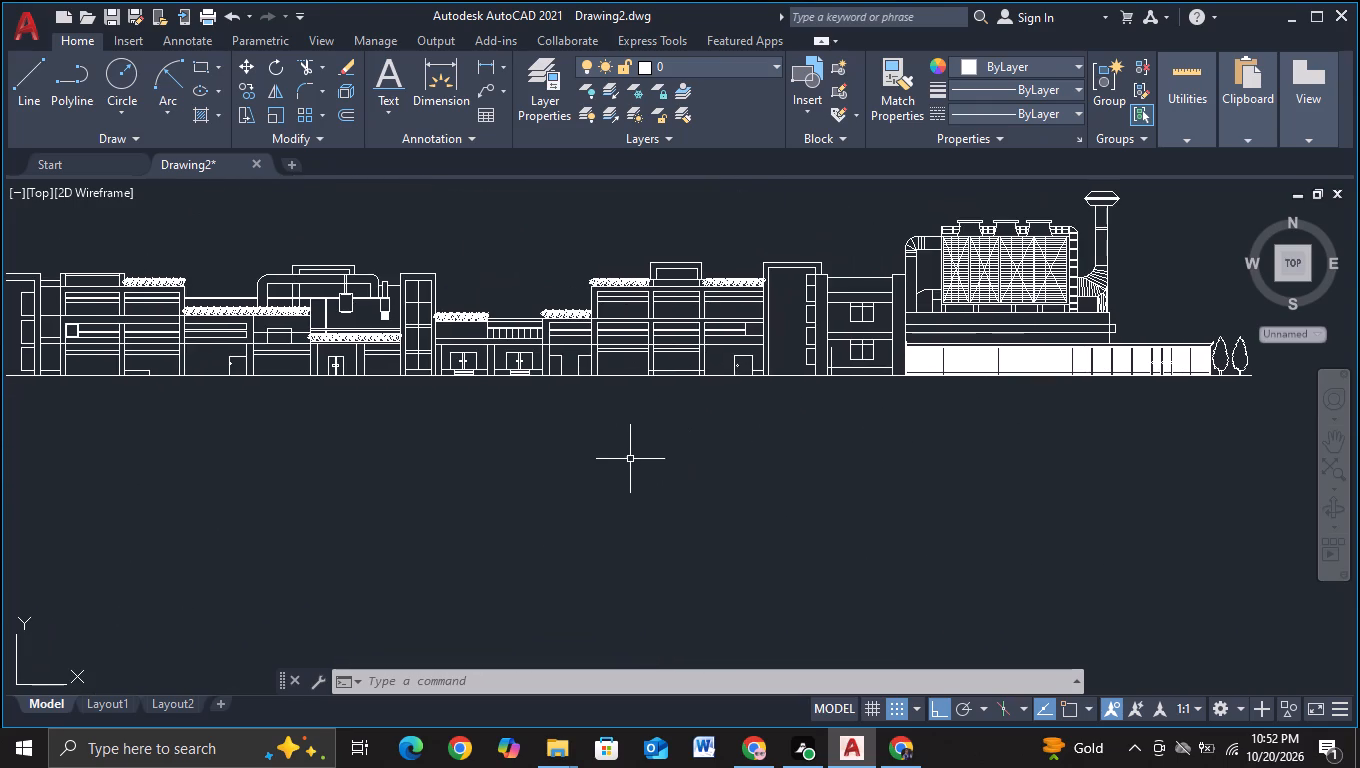
{"action": "middle_click_drag", "start_coordinate": [605, 463], "coordinate": [749, 433]}
{"action": "middle_click_drag", "start_coordinate": [553, 452], "coordinate": [642, 413]}
{"action": "scroll", "coordinate": [634, 418], "scroll_direction": "down", "scroll_amount": 1}
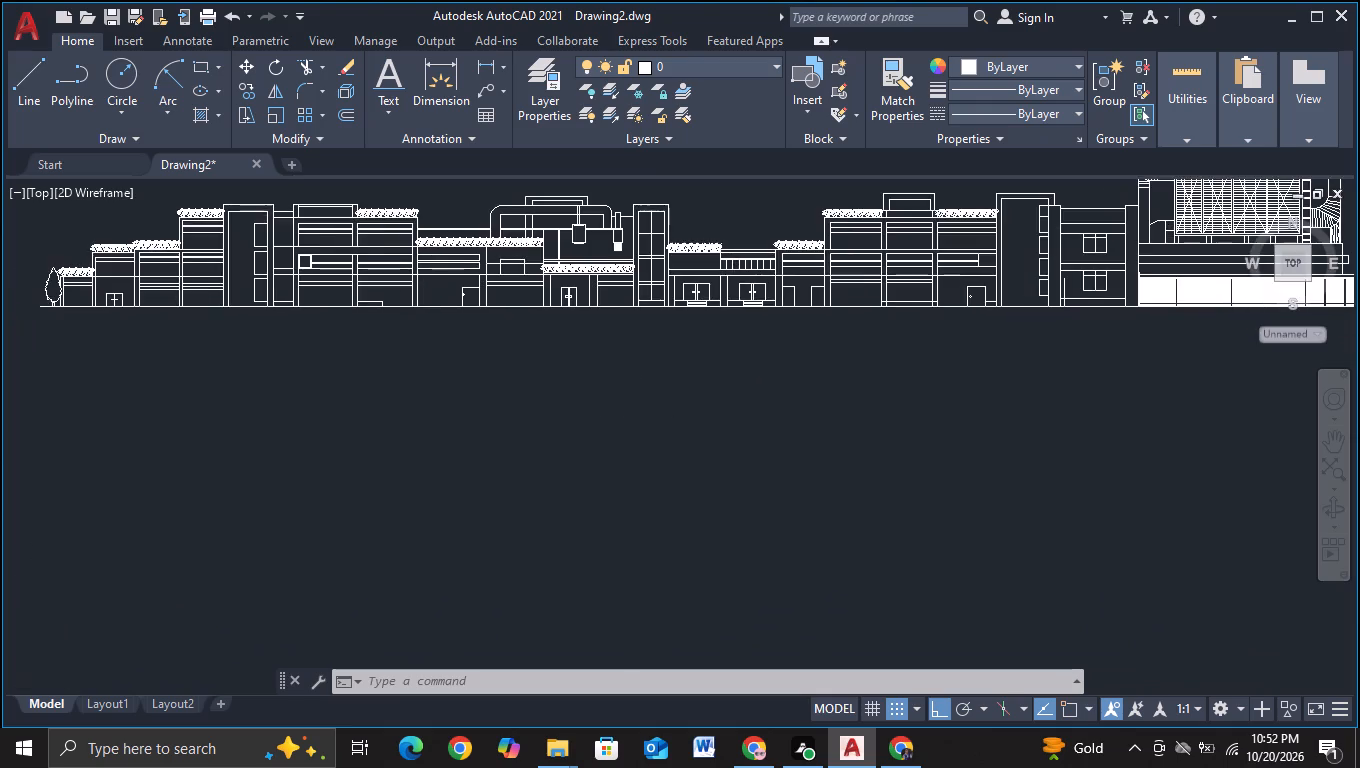
{"action": "middle_click_drag", "start_coordinate": [623, 458], "coordinate": [617, 492]}
Scale the entire new elevation down to roughly the width of the Main Academic and Innovation Complex front elevation, using a base point near the chimney.
{"action": "left_click", "coordinate": [181, 283]}
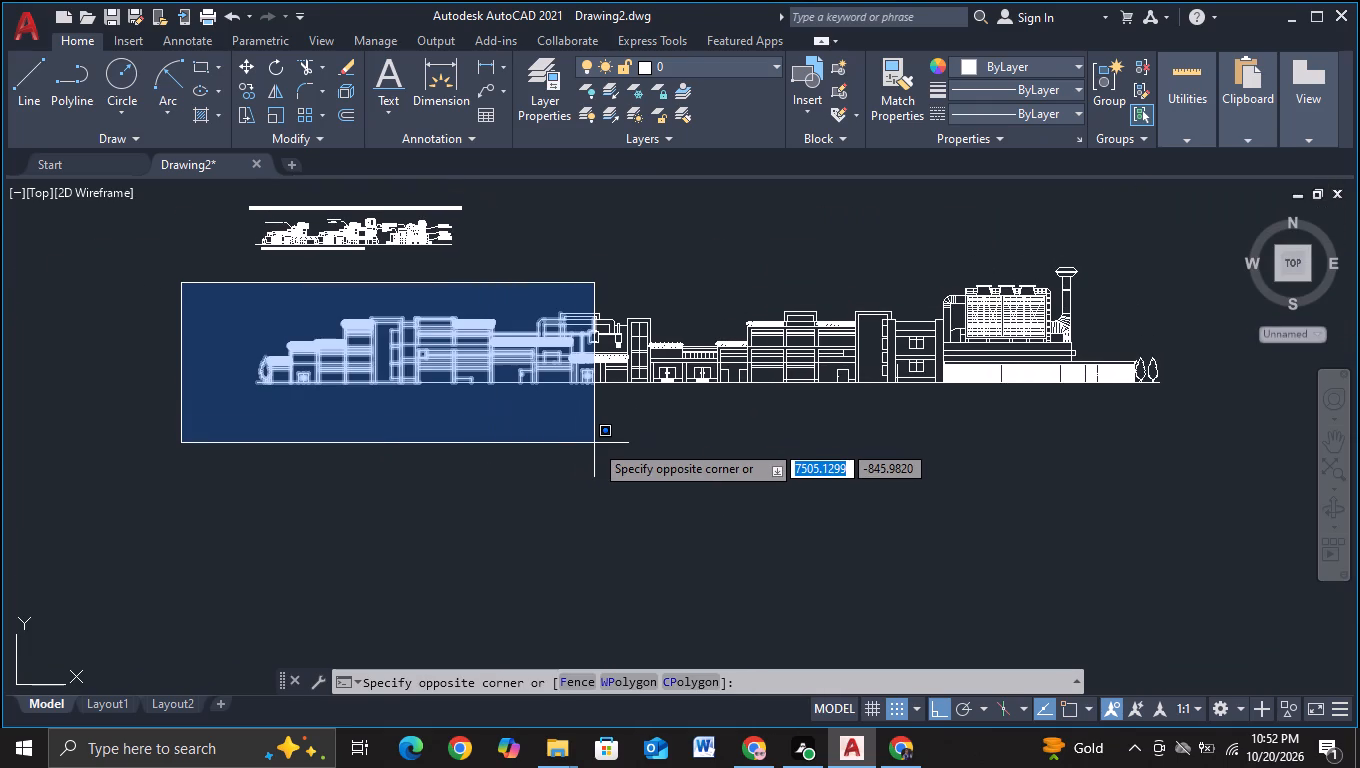
{"action": "key", "text": "Escape"}
{"action": "left_click", "coordinate": [195, 266]}
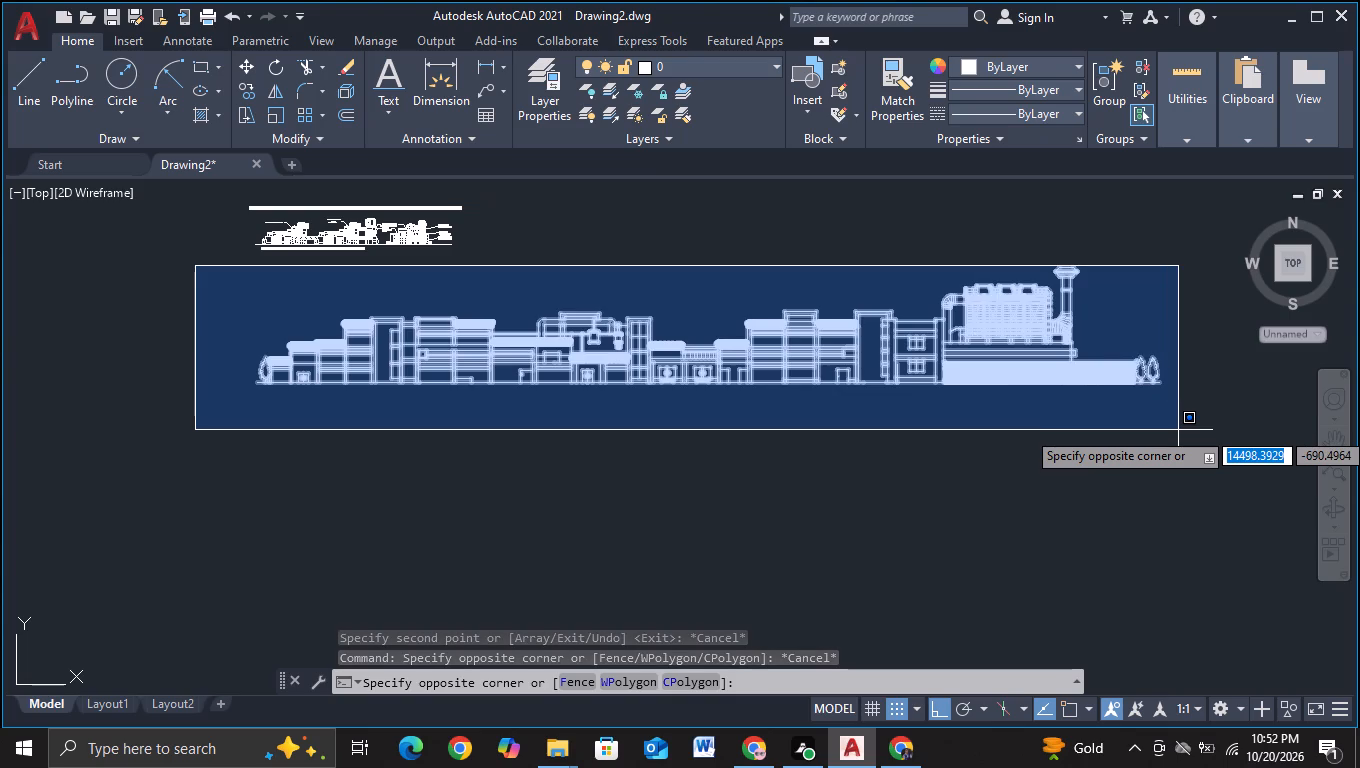
{"action": "middle_click_drag", "start_coordinate": [1178, 430], "coordinate": [877, 586]}
{"action": "scroll", "coordinate": [860, 578], "scroll_direction": "up", "scroll_amount": 2}
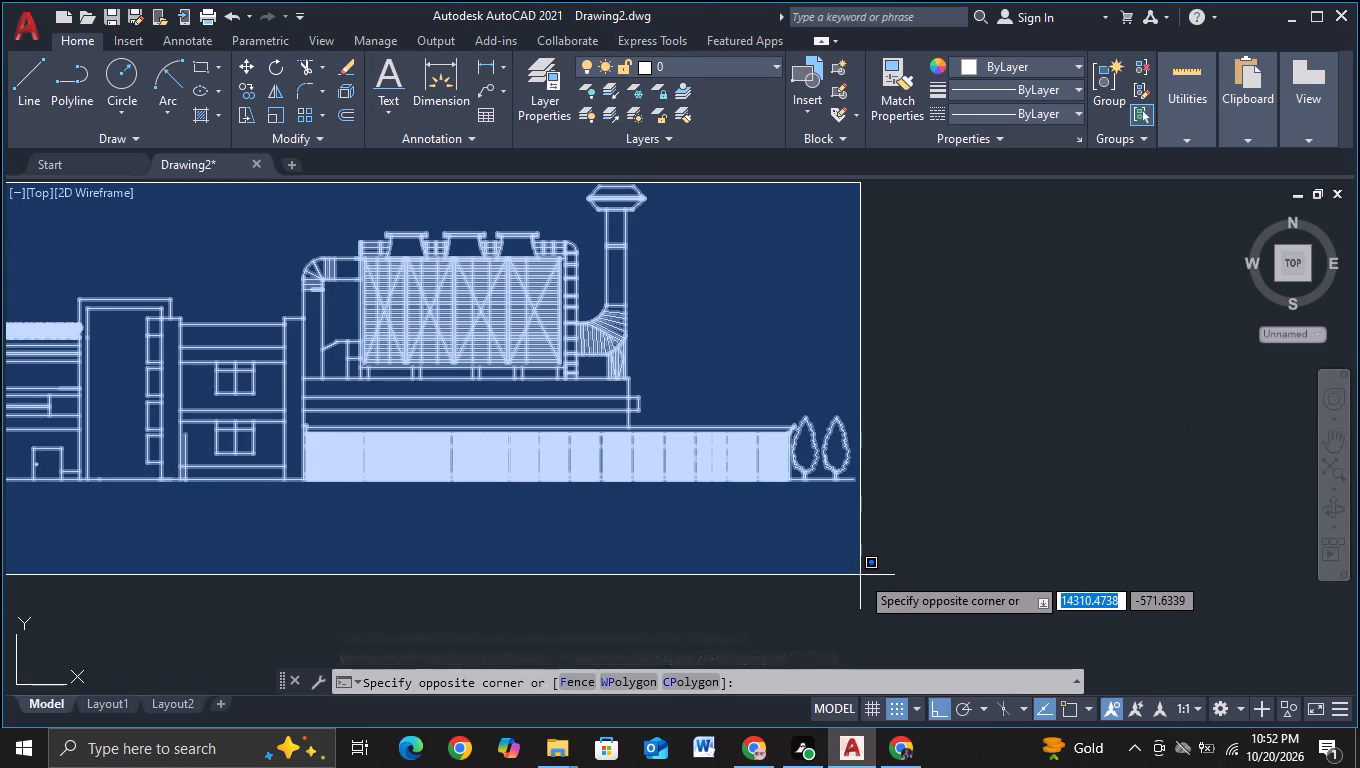
{"action": "scroll", "coordinate": [886, 530], "scroll_direction": "down", "scroll_amount": 3}
{"action": "left_click", "coordinate": [901, 541]}
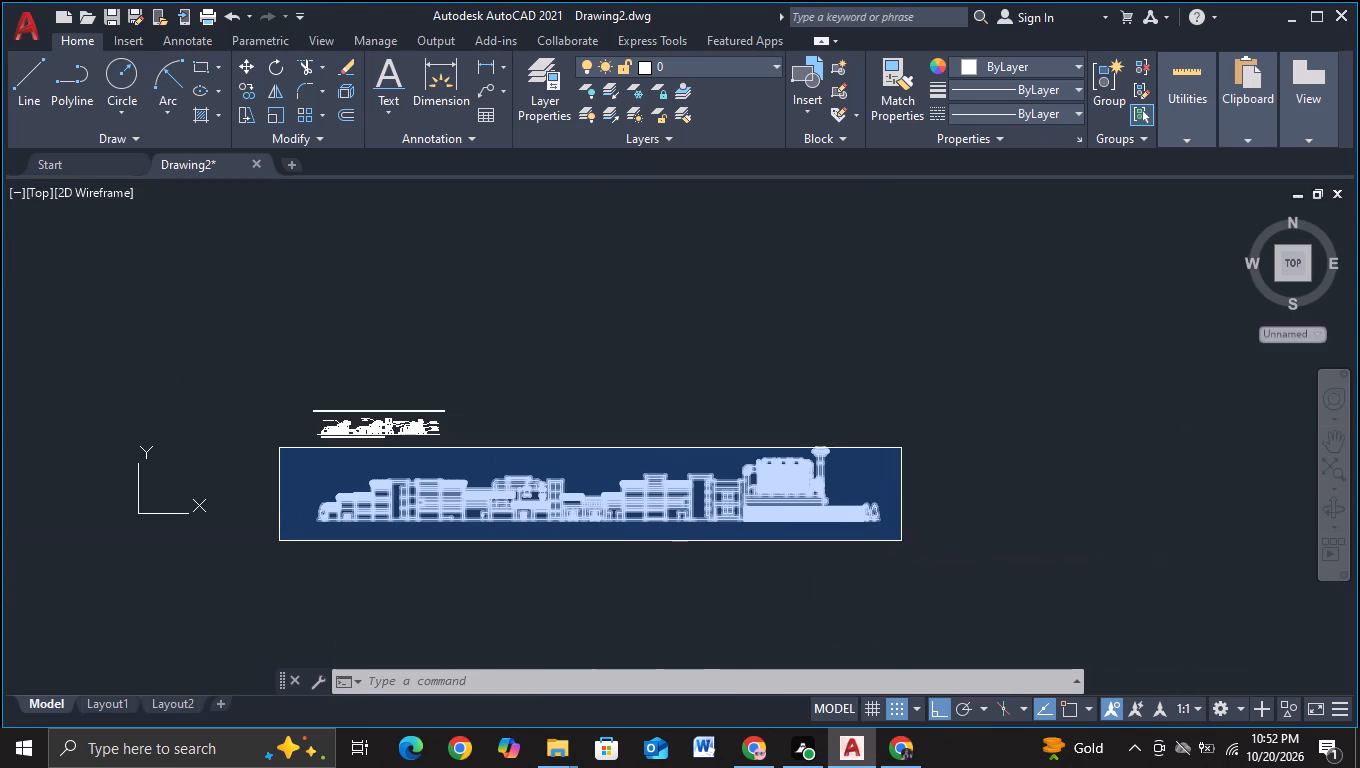
{"action": "key", "text": "s"}
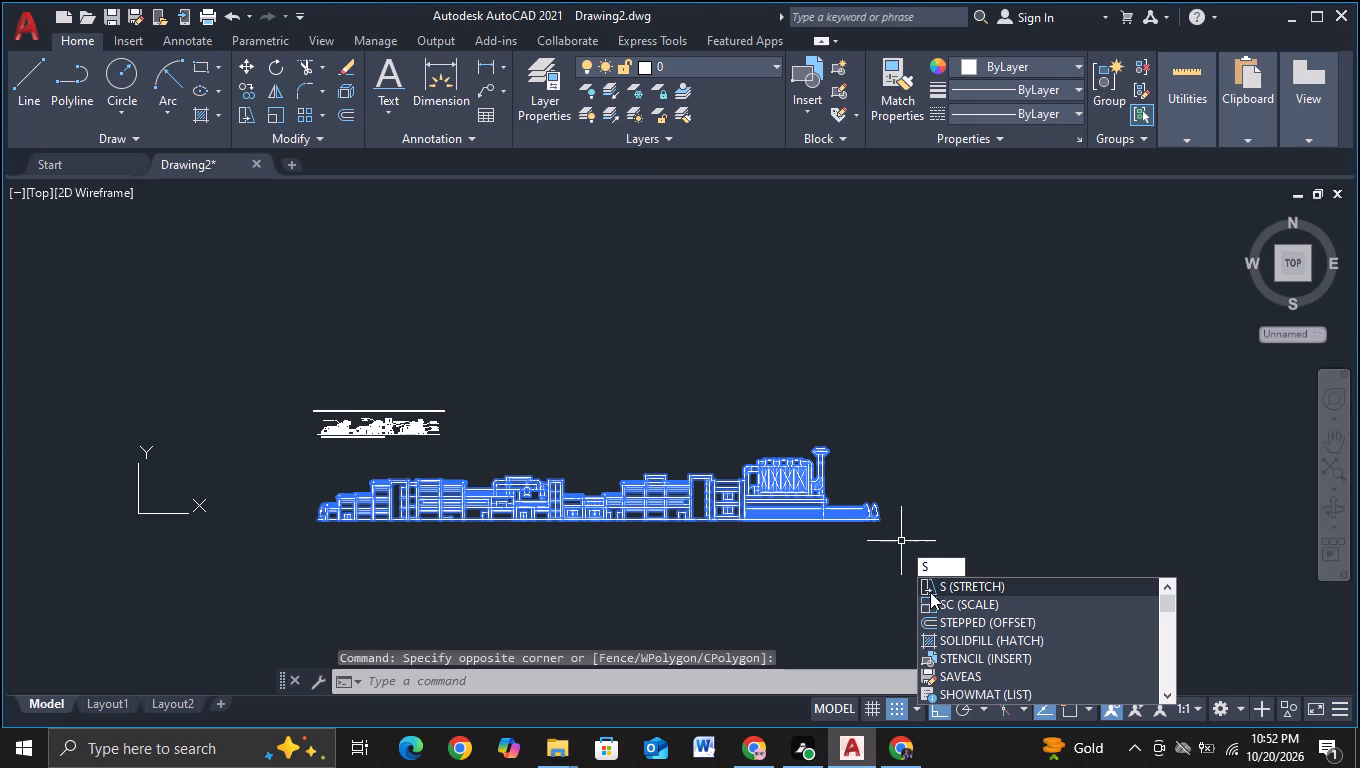
{"action": "left_click", "coordinate": [930, 597]}
{"action": "left_click", "coordinate": [822, 503]}
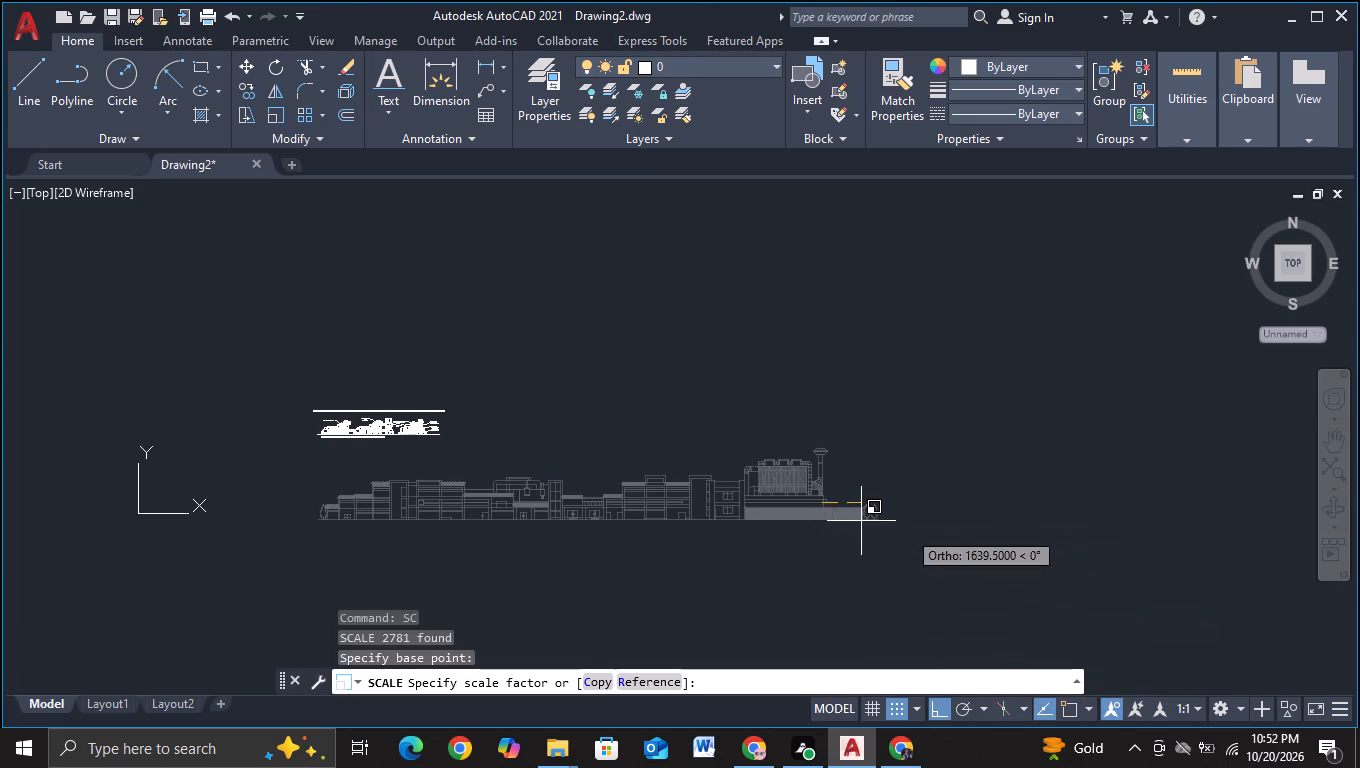
{"action": "left_click", "coordinate": [760, 505]}
With Ortho off, move the reduced elevation about 7583 units to sit directly below the Main Academic and Innovation Complex front elevation.
{"action": "left_click", "coordinate": [699, 474]}
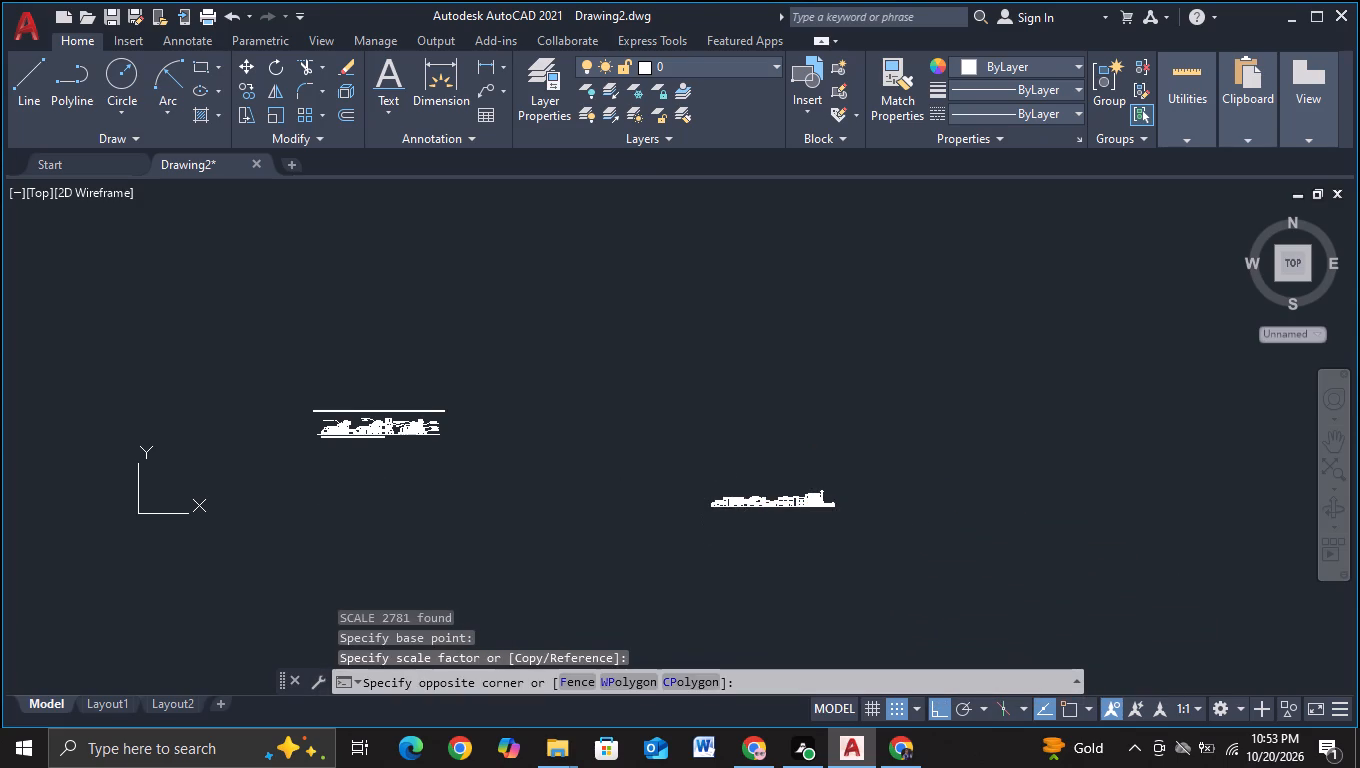
{"action": "left_click", "coordinate": [860, 532]}
{"action": "key", "text": "m"}
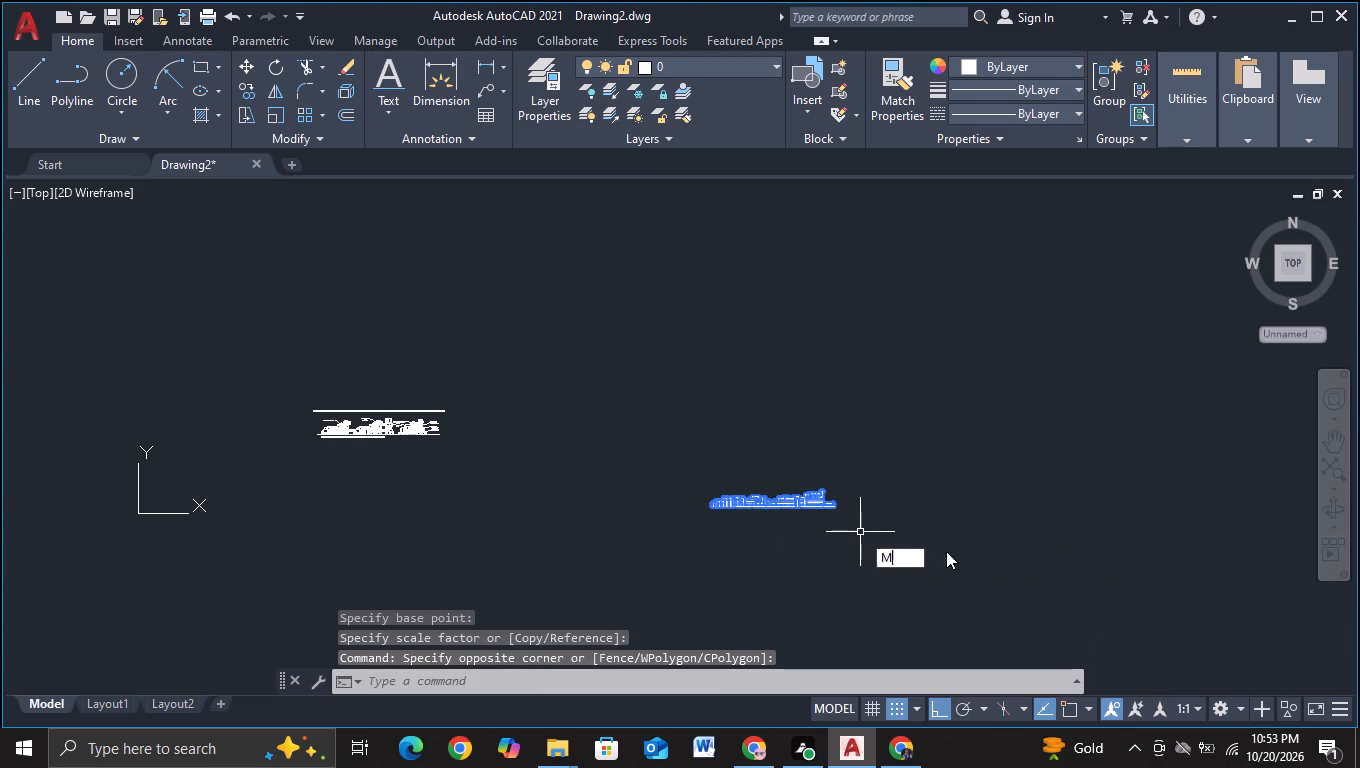
{"action": "left_click", "coordinate": [918, 574]}
{"action": "left_click", "coordinate": [811, 510]}
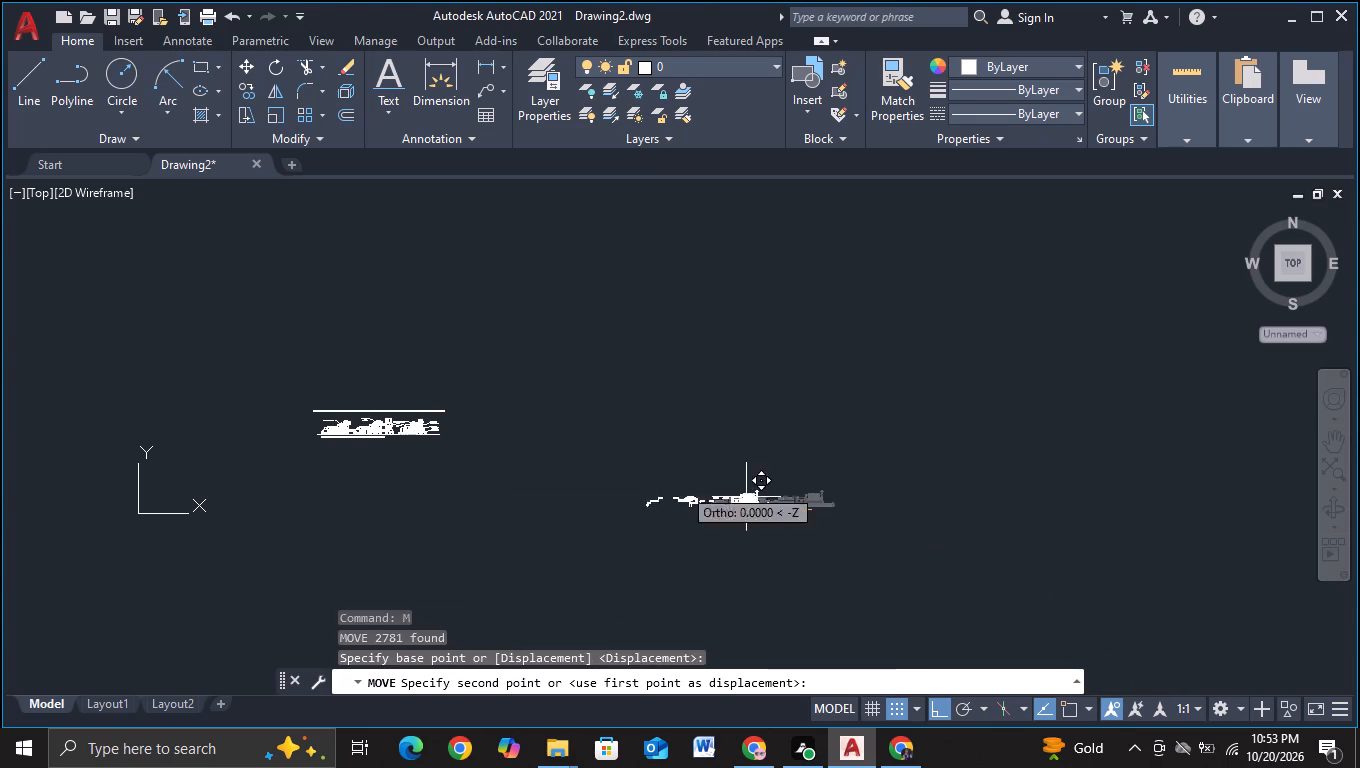
{"action": "scroll", "coordinate": [418, 465], "scroll_direction": "up", "scroll_amount": 2}
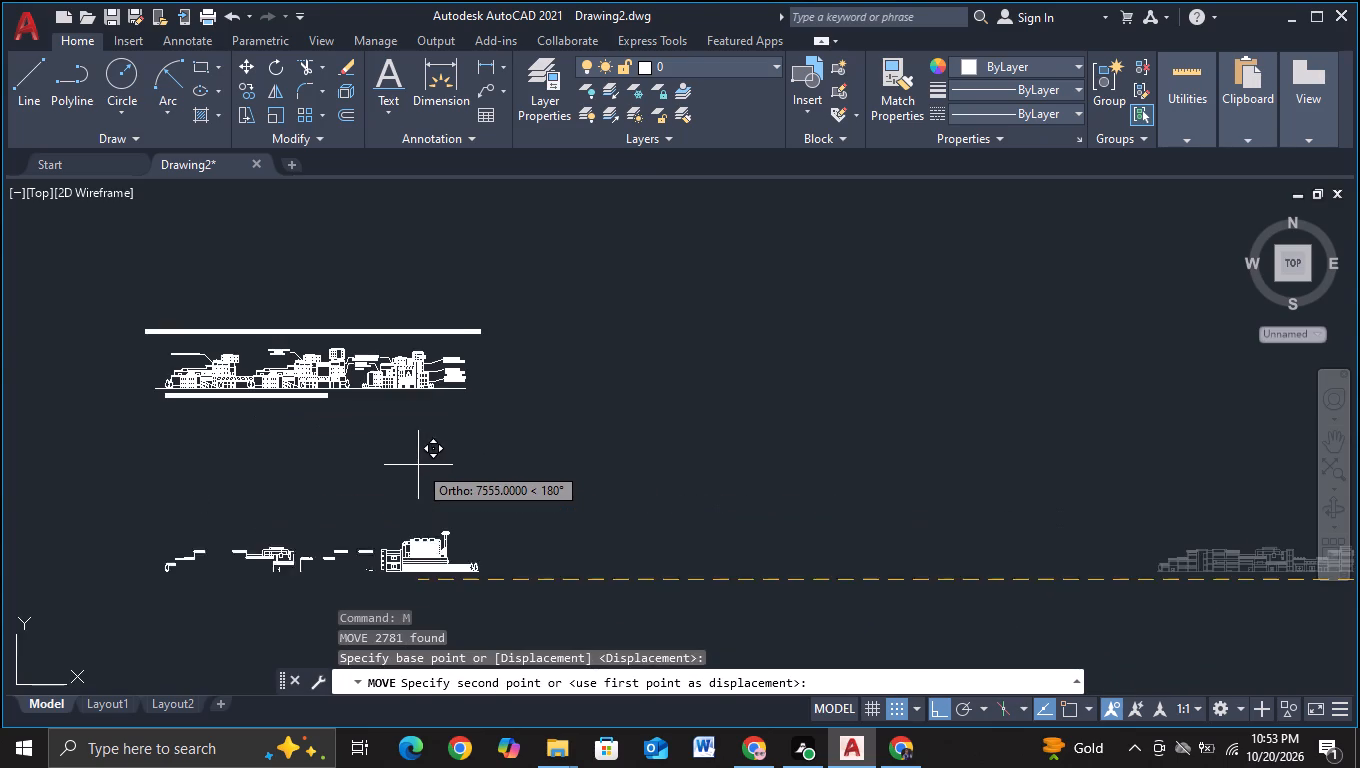
{"action": "middle_click_drag", "start_coordinate": [418, 465], "coordinate": [671, 324]}
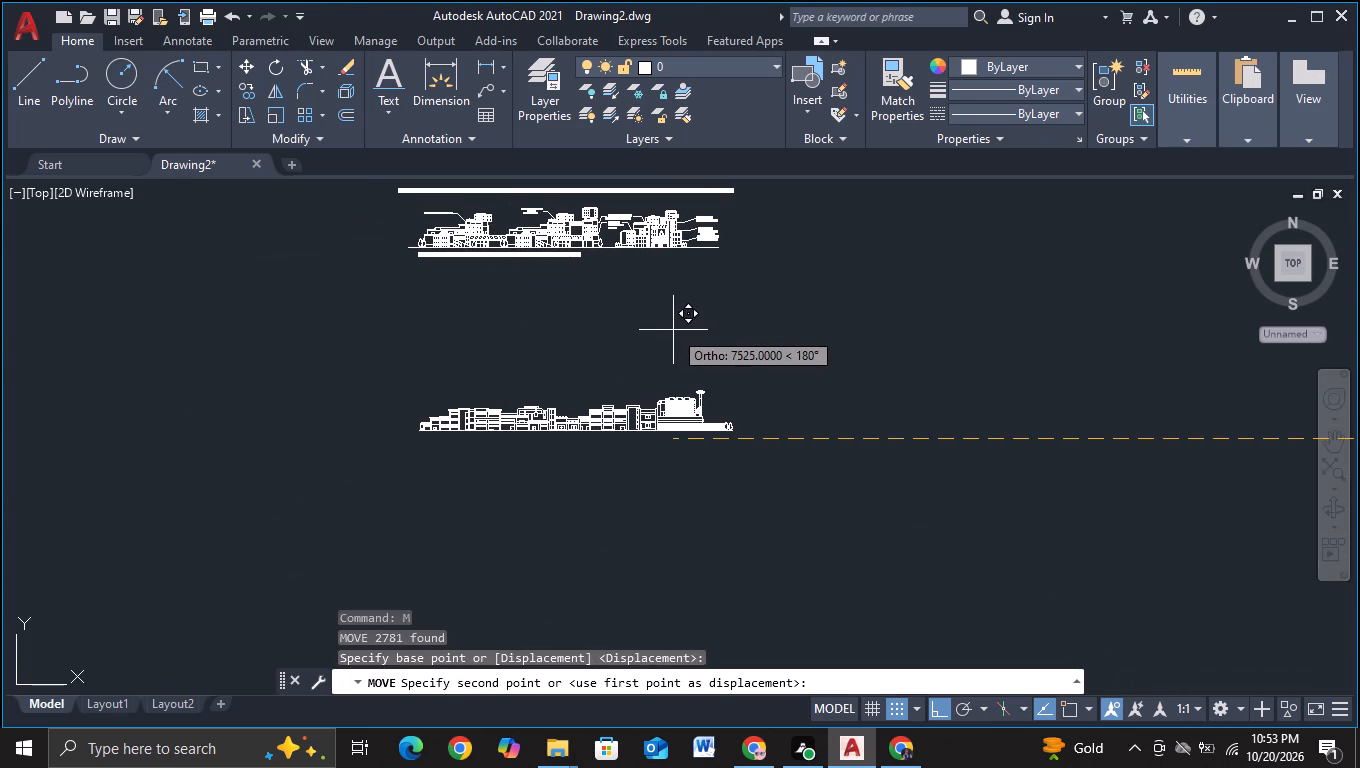
{"action": "key", "text": "F8"}
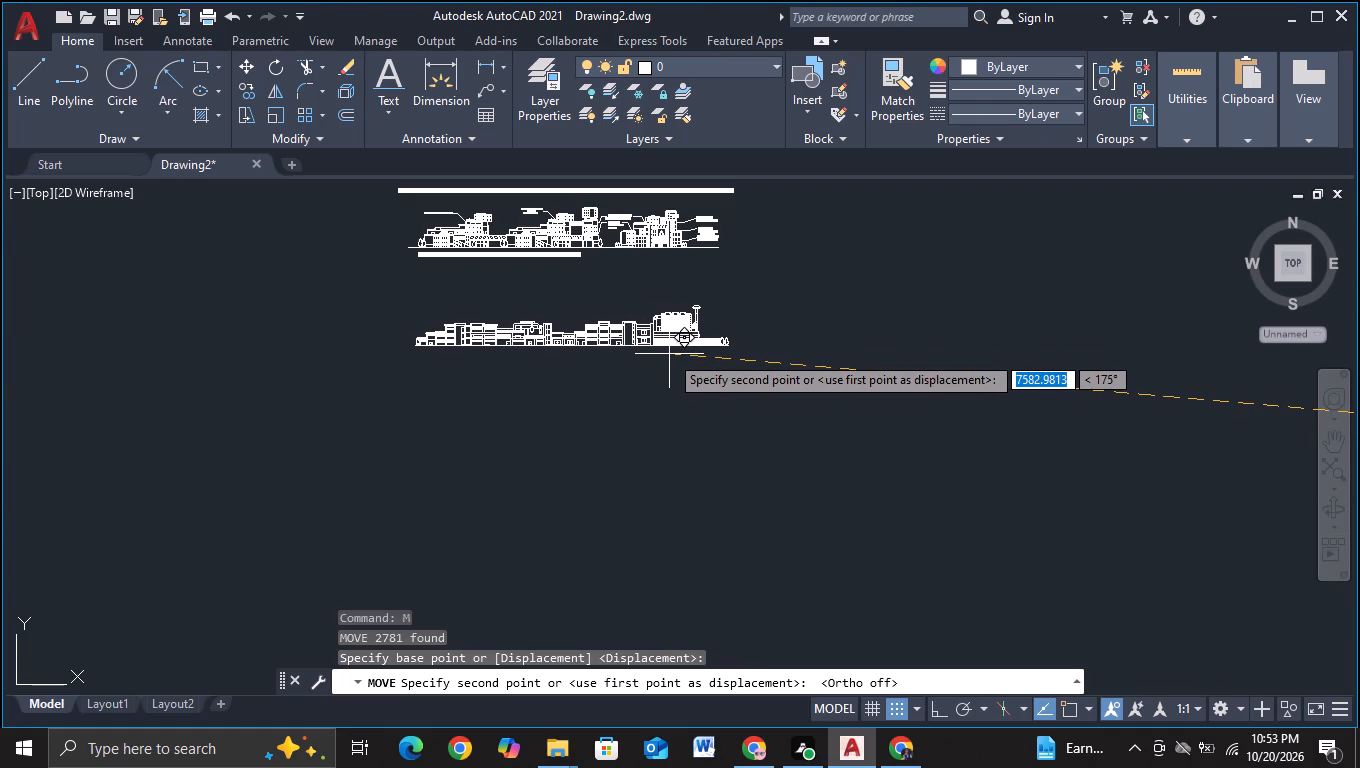
{"action": "left_click", "coordinate": [669, 354]}
Examine the relocated elevation's position and size against the front elevation above, and inspect its details up close.
{"action": "scroll", "coordinate": [663, 404], "scroll_direction": "up", "scroll_amount": 2}
{"action": "middle_click_drag", "start_coordinate": [654, 409], "coordinate": [663, 451]}
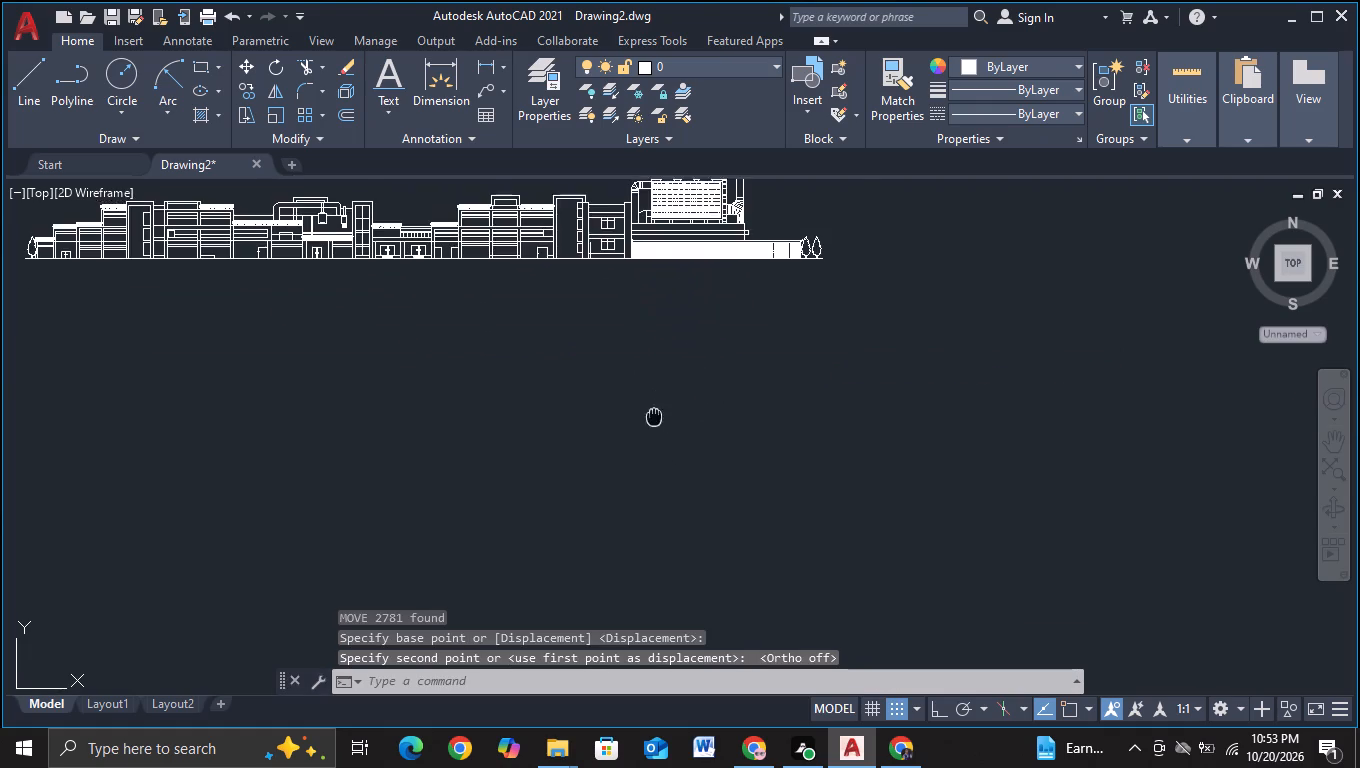
{"action": "middle_click_drag", "start_coordinate": [663, 451], "coordinate": [722, 592]}
{"action": "middle_click_drag", "start_coordinate": [639, 297], "coordinate": [835, 362]}
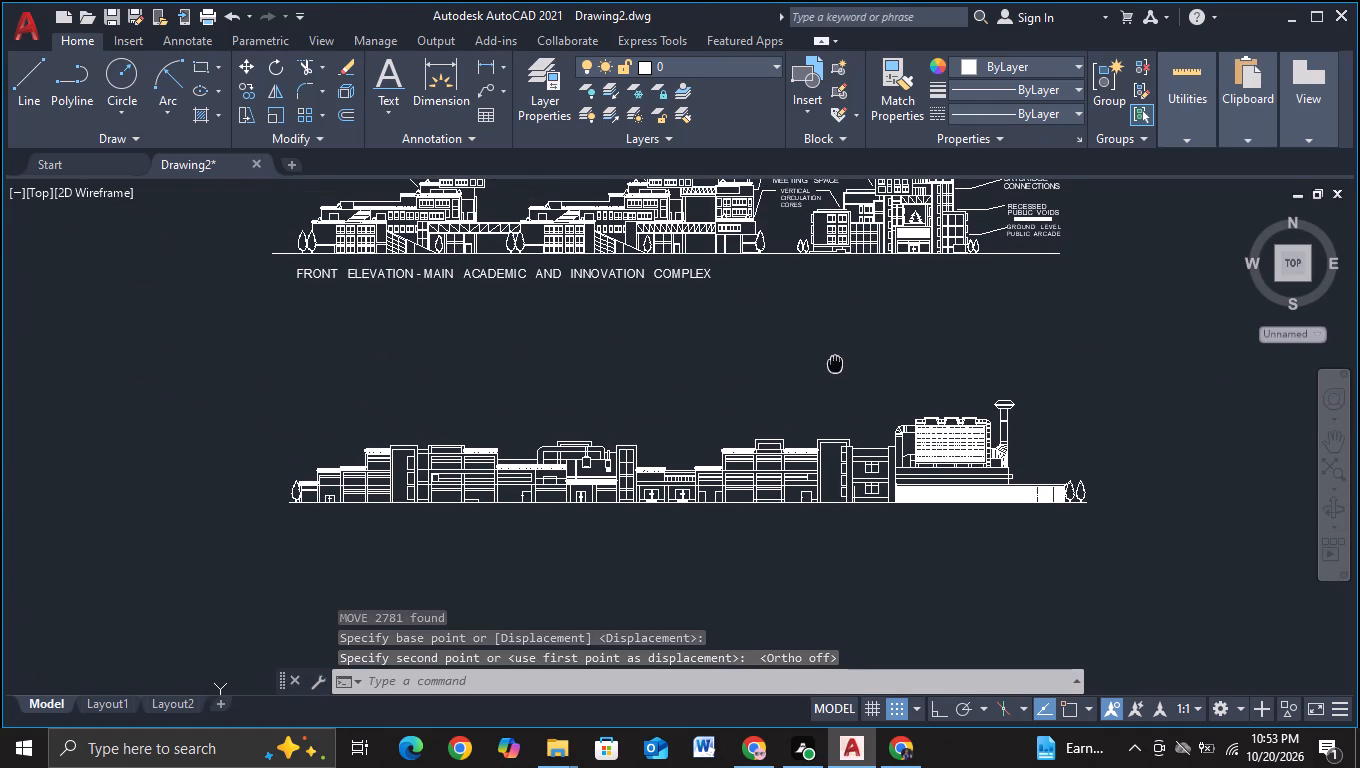
{"action": "middle_click_drag", "start_coordinate": [835, 362], "coordinate": [838, 350]}
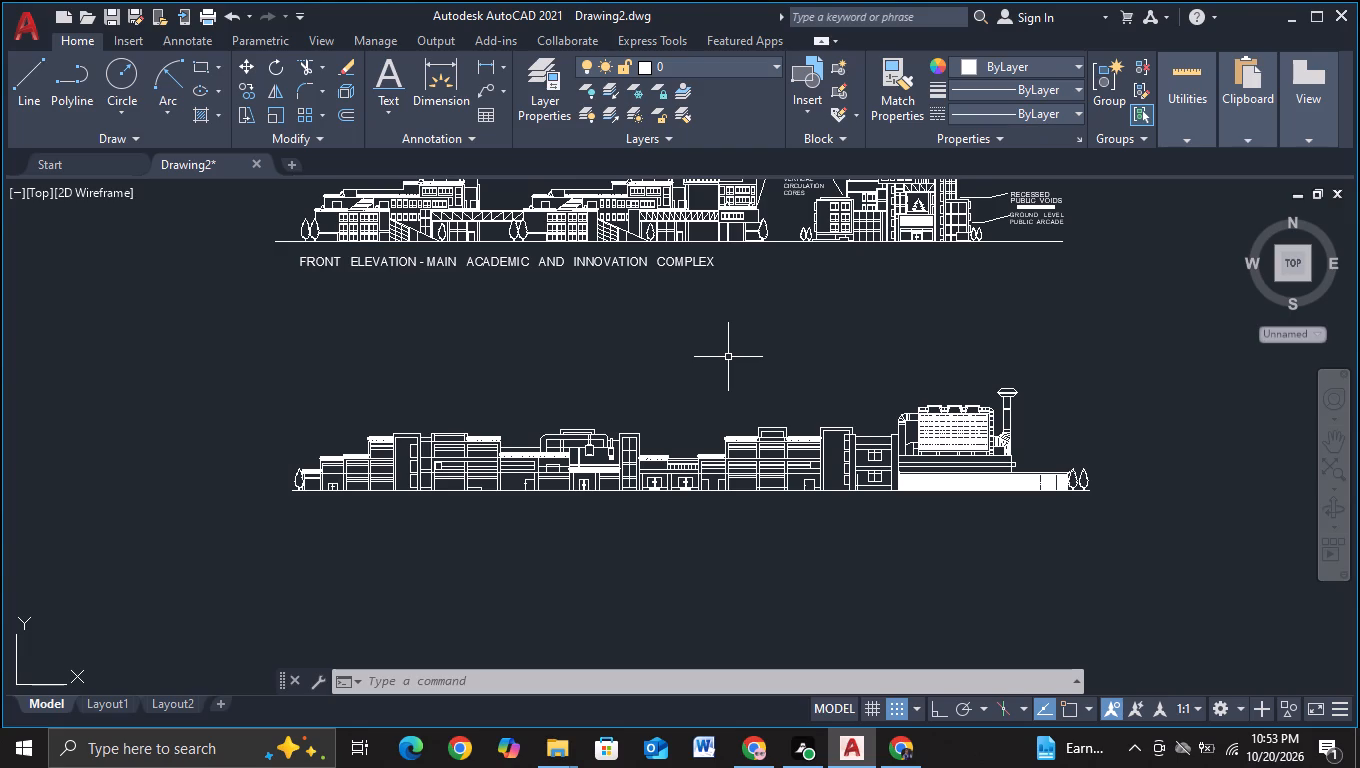
{"action": "scroll", "coordinate": [693, 400], "scroll_direction": "up", "scroll_amount": 1}
{"action": "middle_click_drag", "start_coordinate": [654, 403], "coordinate": [641, 341]}
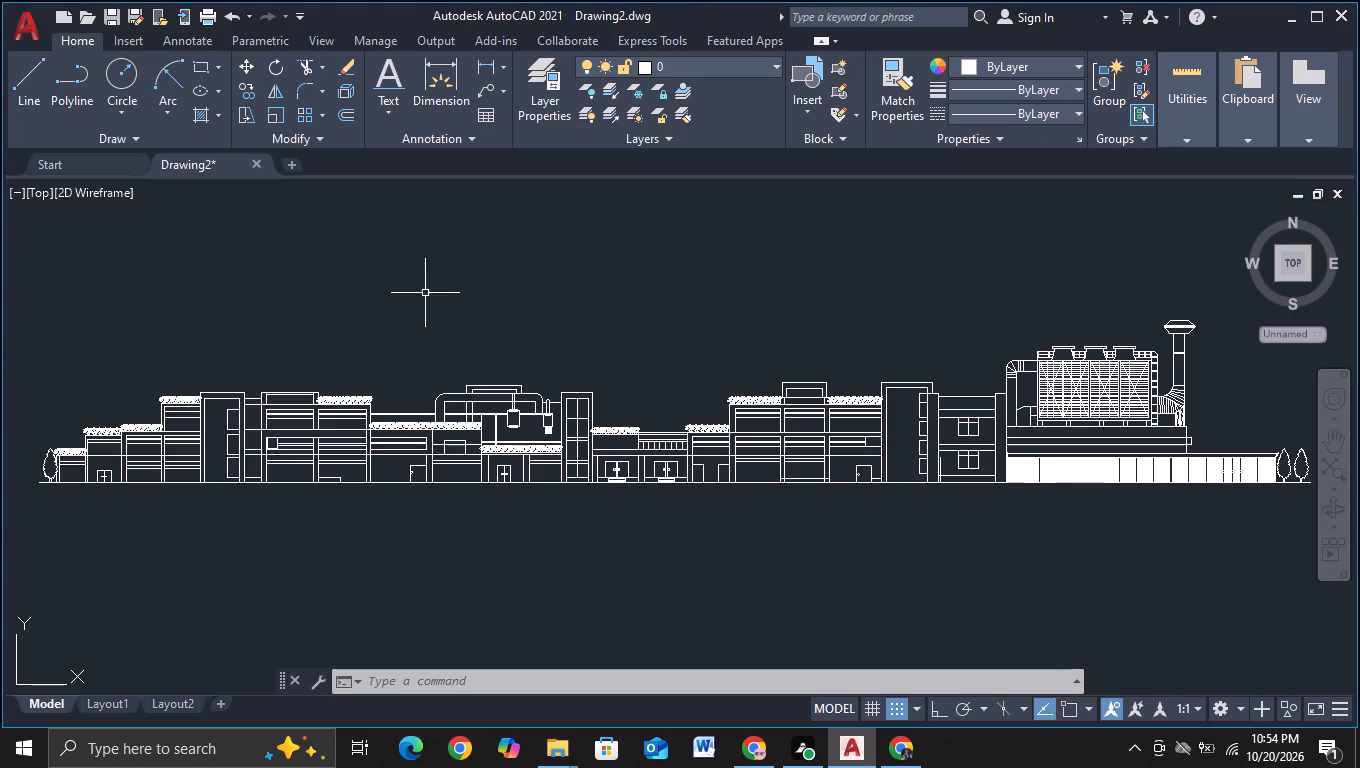
{"action": "middle_click_drag", "start_coordinate": [604, 358], "coordinate": [704, 287]}
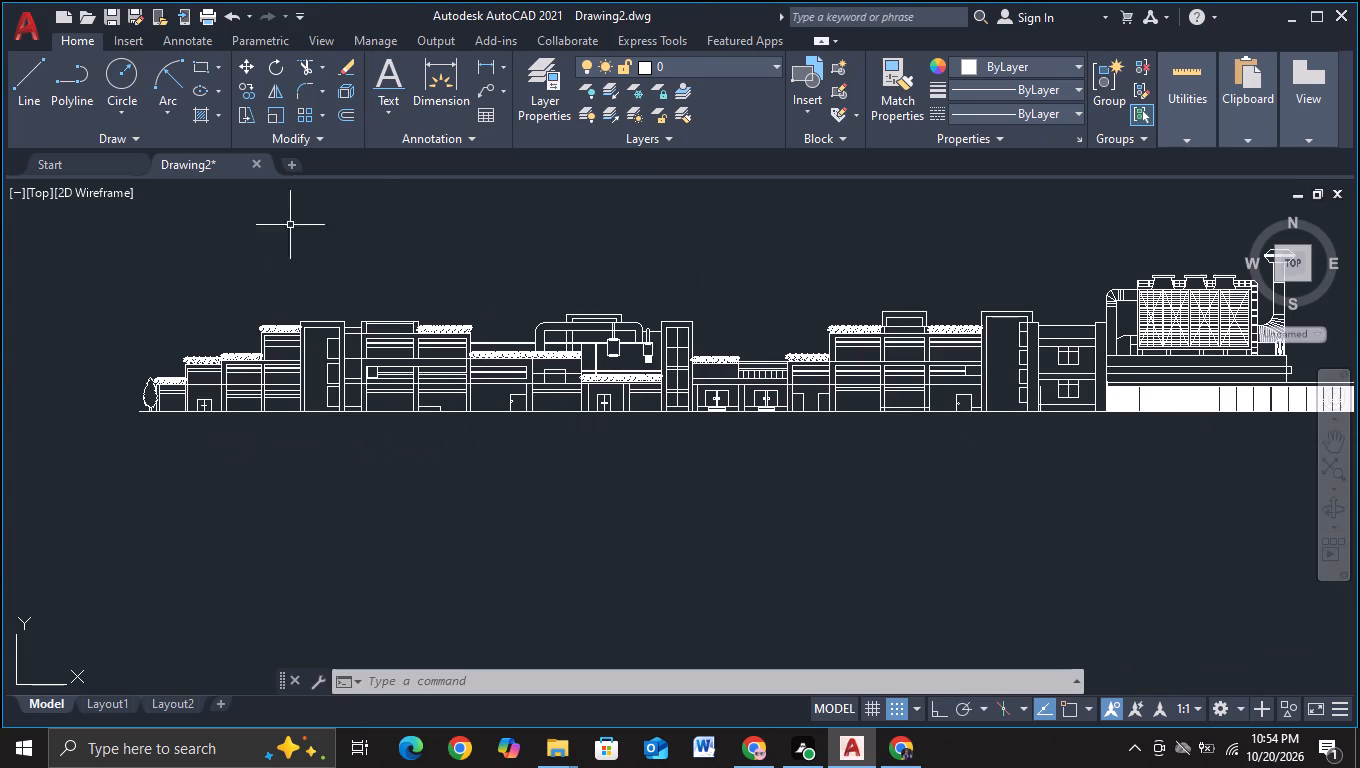
Copy the "PROPOSED COMPLEX INSTITUTIONAL FACILITY" title text straight down with Ortho on, placing it beneath the new elevation.
{"action": "scroll", "coordinate": [511, 280], "scroll_direction": "down", "scroll_amount": 1}
{"action": "middle_click_drag", "start_coordinate": [537, 267], "coordinate": [543, 390]}
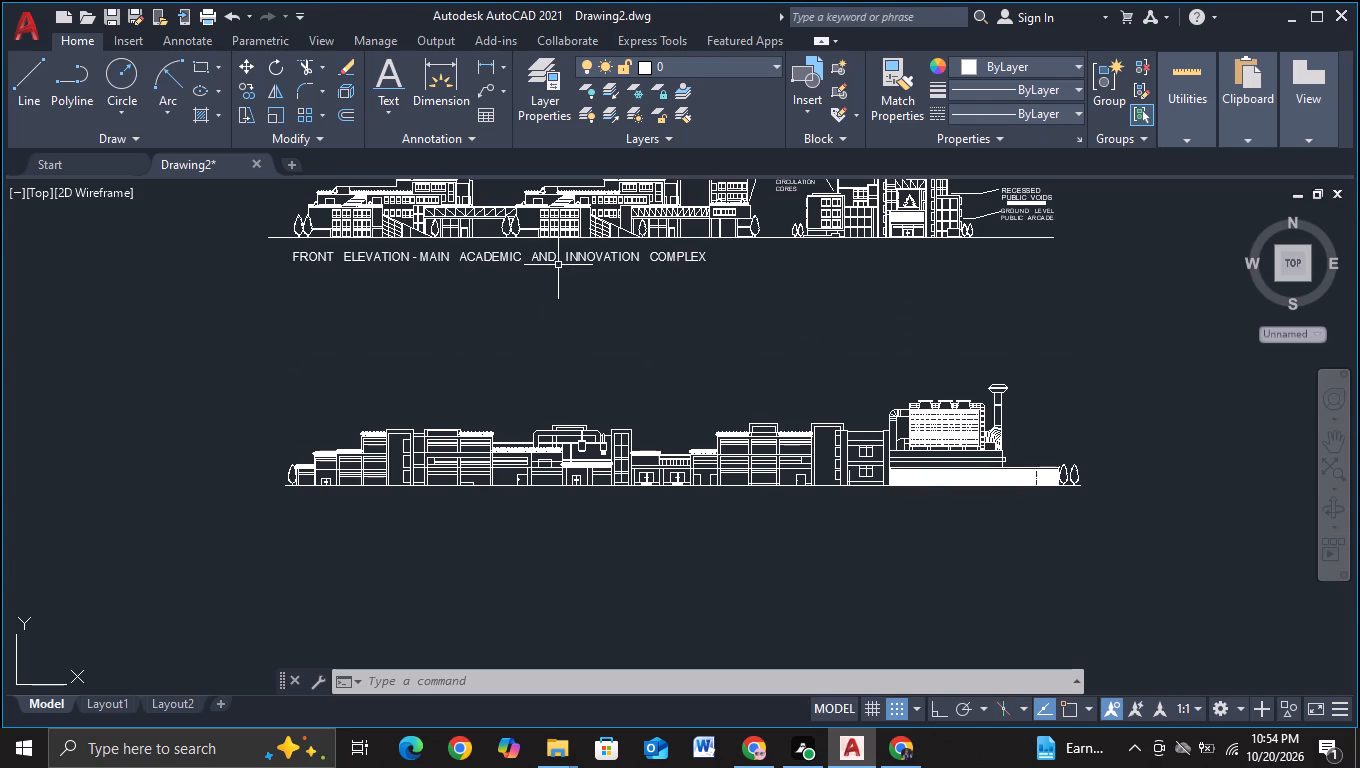
{"action": "middle_click_drag", "start_coordinate": [596, 343], "coordinate": [580, 524]}
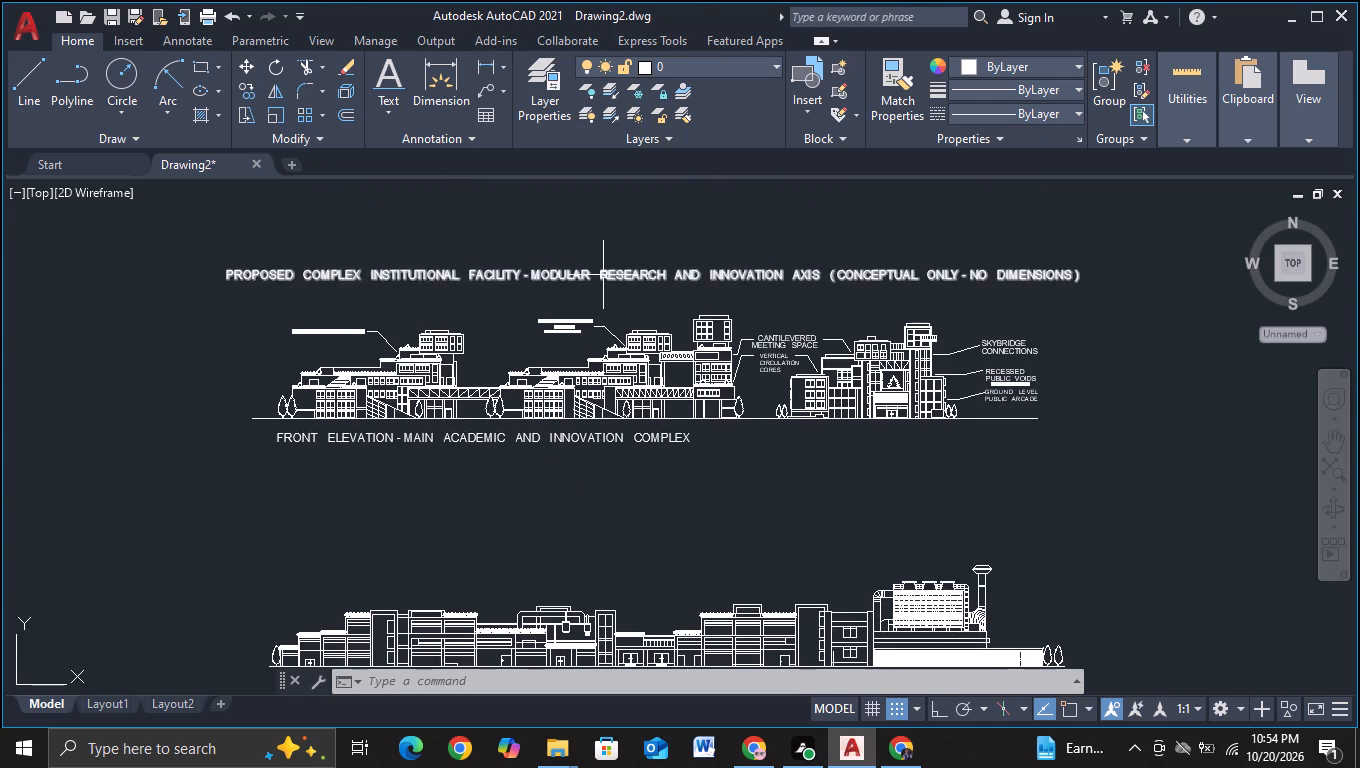
{"action": "left_click", "coordinate": [603, 275]}
{"action": "key", "text": "c"}
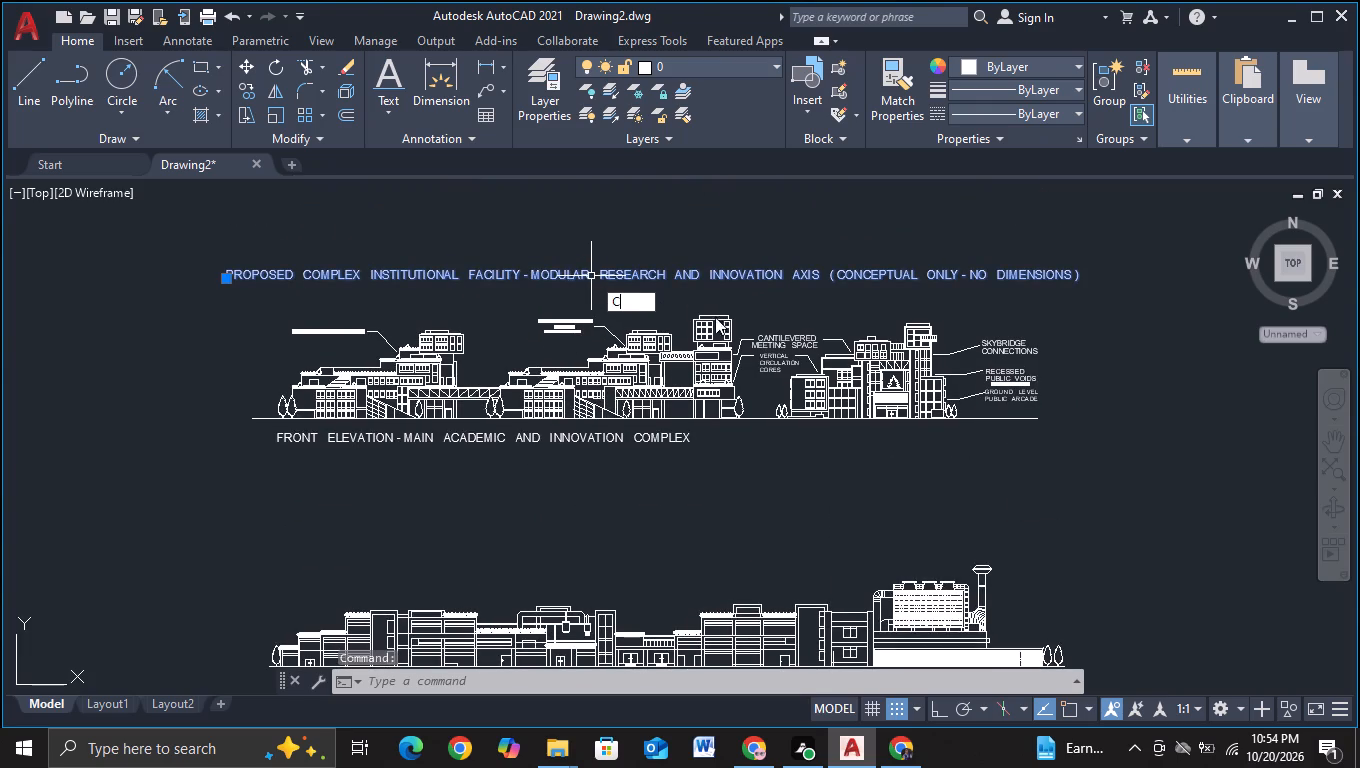
{"action": "left_click", "coordinate": [702, 335]}
{"action": "left_click", "coordinate": [673, 270]}
{"action": "middle_click_drag", "start_coordinate": [694, 512], "coordinate": [691, 505]}
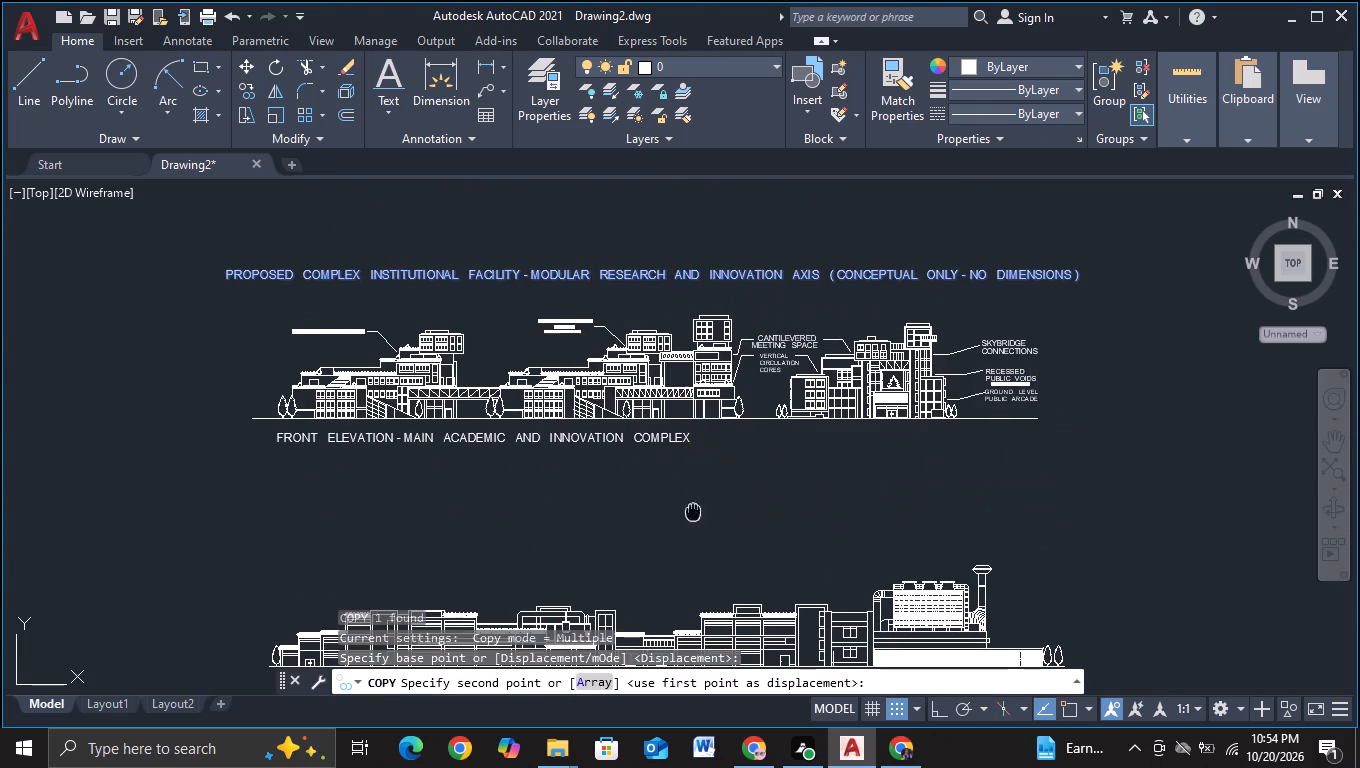
{"action": "middle_click_drag", "start_coordinate": [691, 505], "coordinate": [635, 343]}
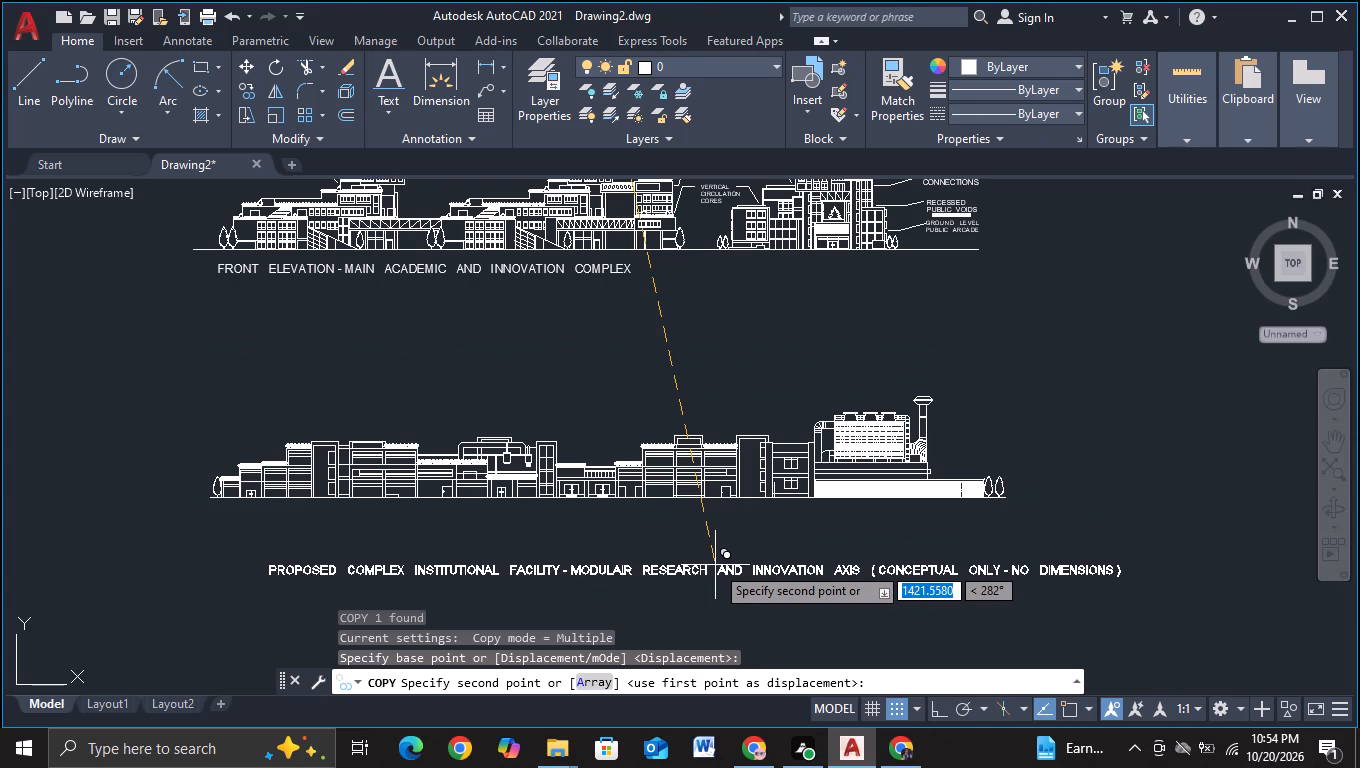
{"action": "key", "text": "F8"}
{"action": "left_click", "coordinate": [713, 565]}
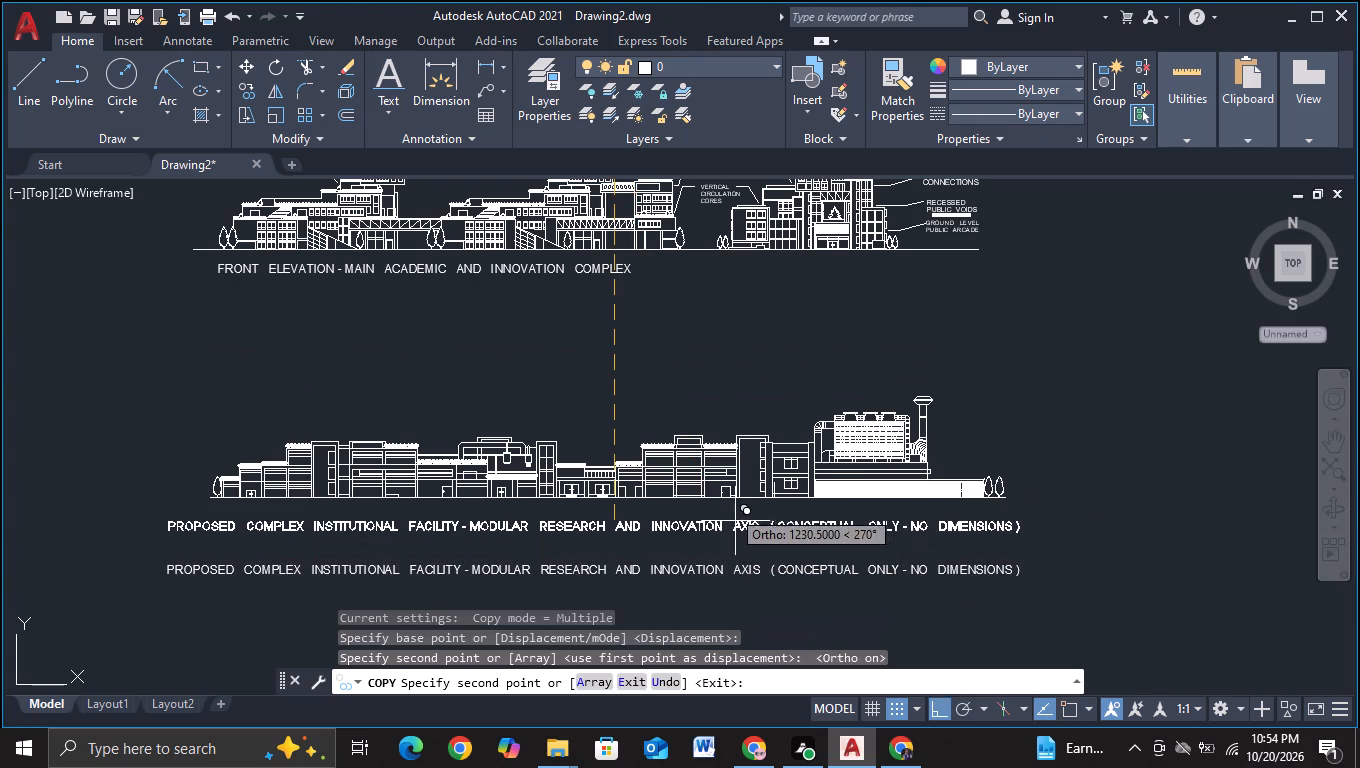
Place another copy of the "PROPOSED COMPLEX INSTITUTIONAL FACILITY" title about 1230 units straight down, between the new elevation and the lower copy.
{"action": "left_click", "coordinate": [726, 519]}
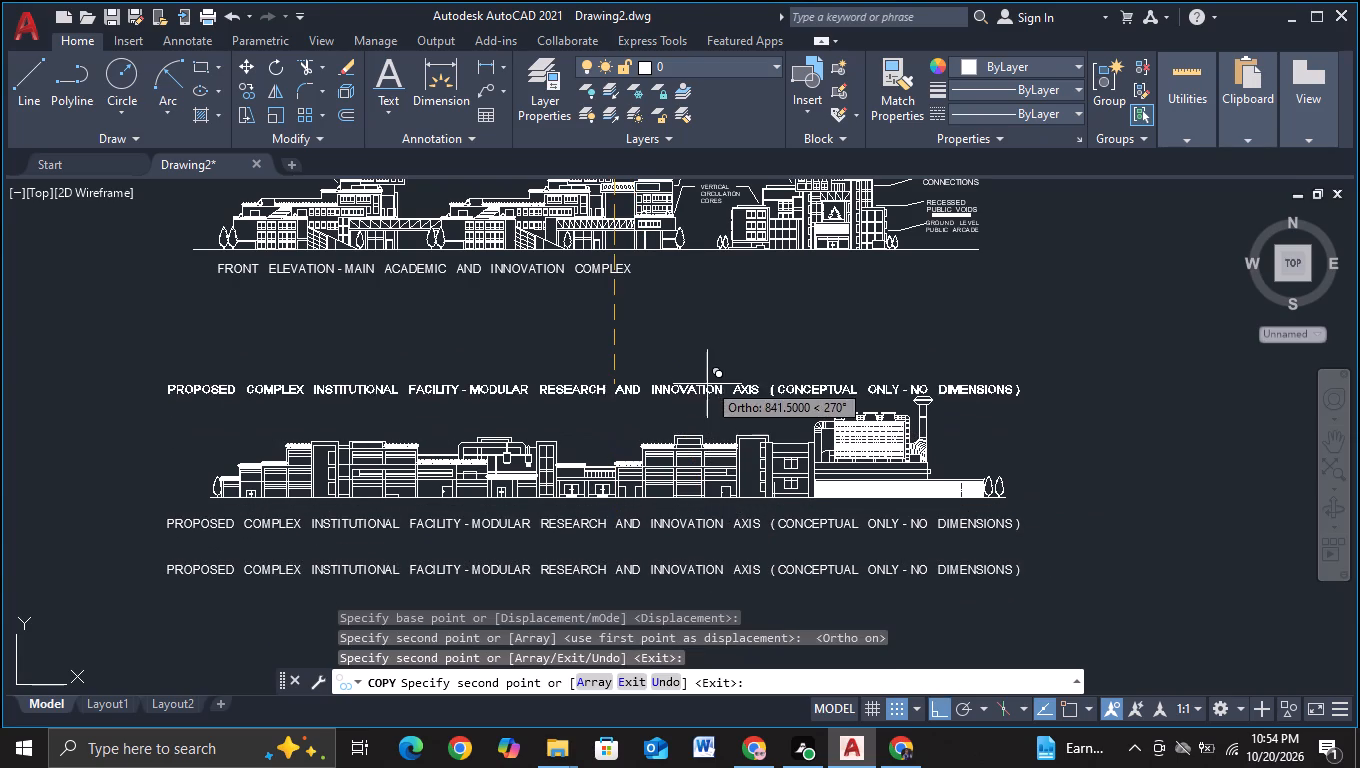
{"action": "key", "text": "Escape"}
Replace the text of the title copy directly beneath the new elevation with "REAR ELEVATION SUPPORT FACILITIES".
{"action": "middle_click_drag", "start_coordinate": [715, 562], "coordinate": [703, 471]}
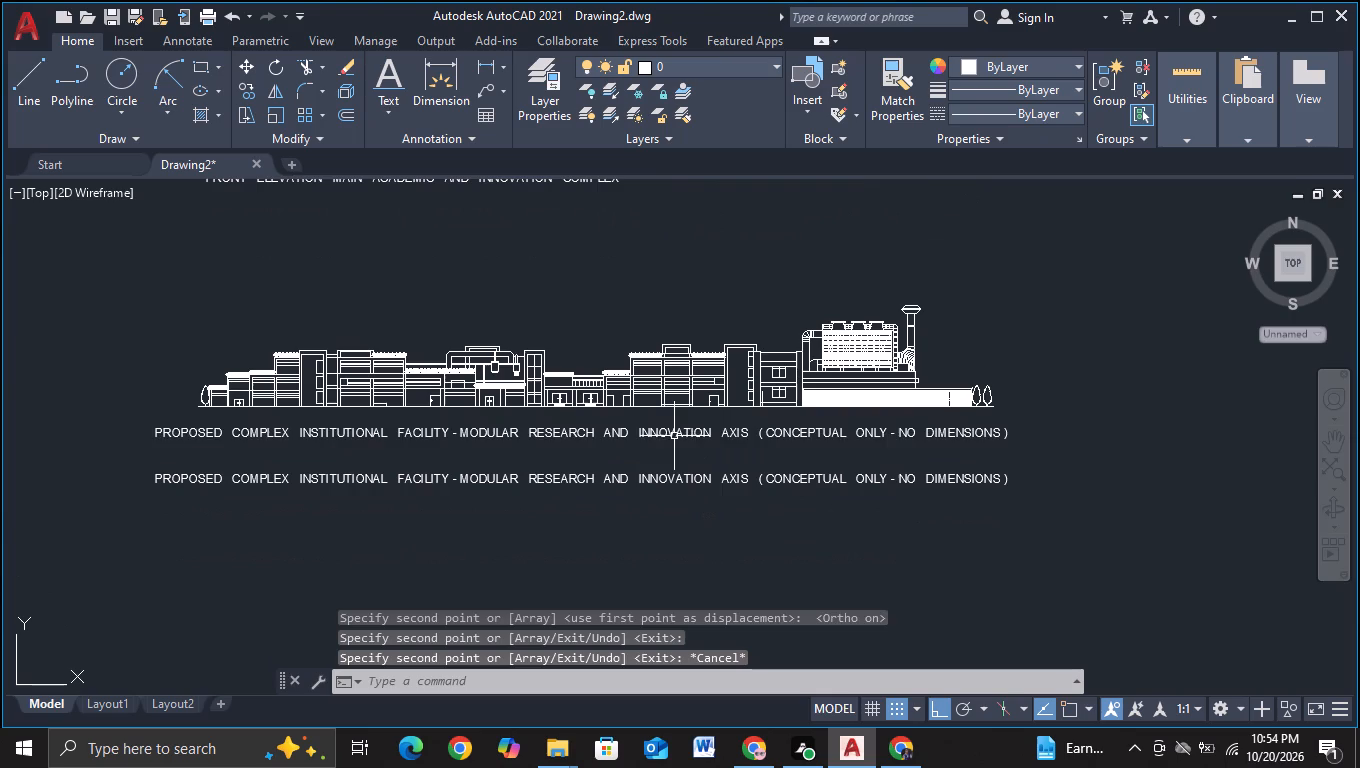
{"action": "left_click", "coordinate": [672, 434]}
{"action": "right_click", "coordinate": [665, 442]}
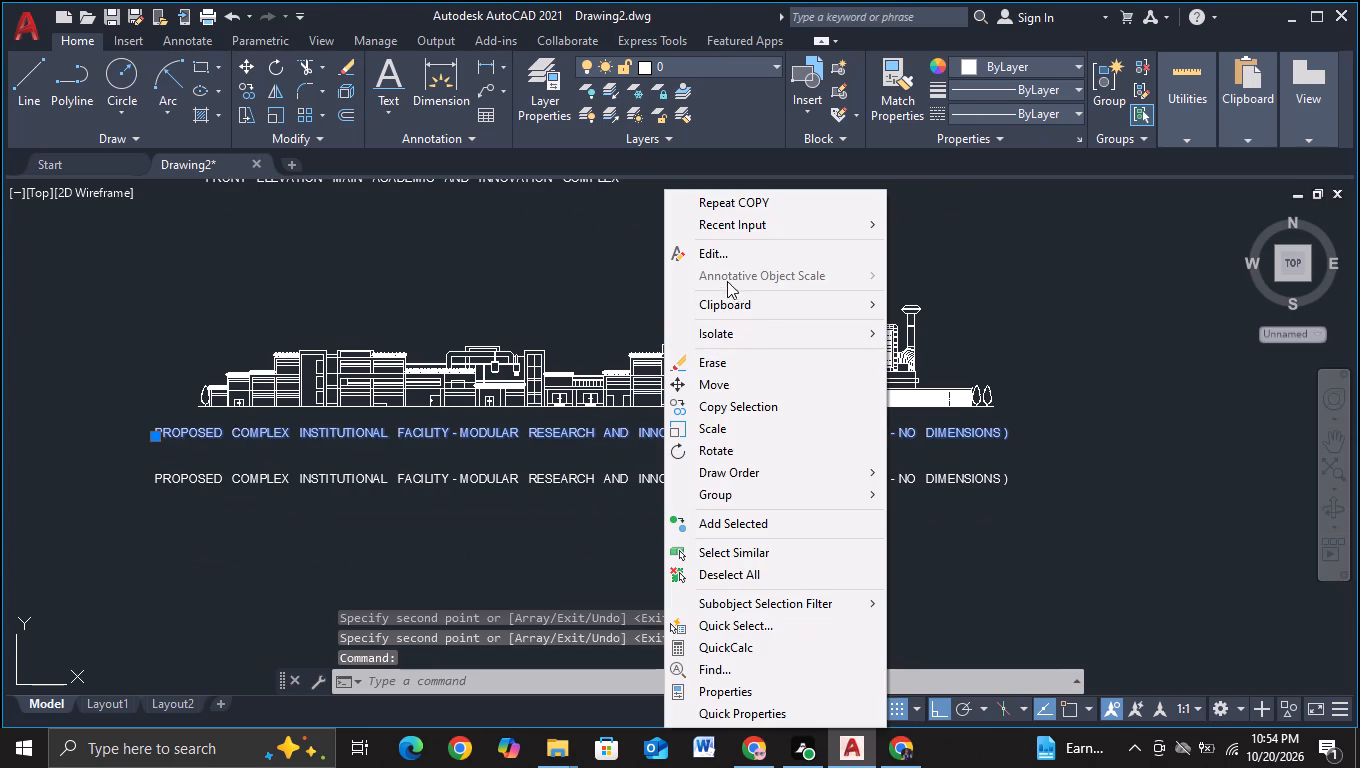
{"action": "left_click", "coordinate": [726, 258]}
{"action": "key", "text": "BackSpace"}
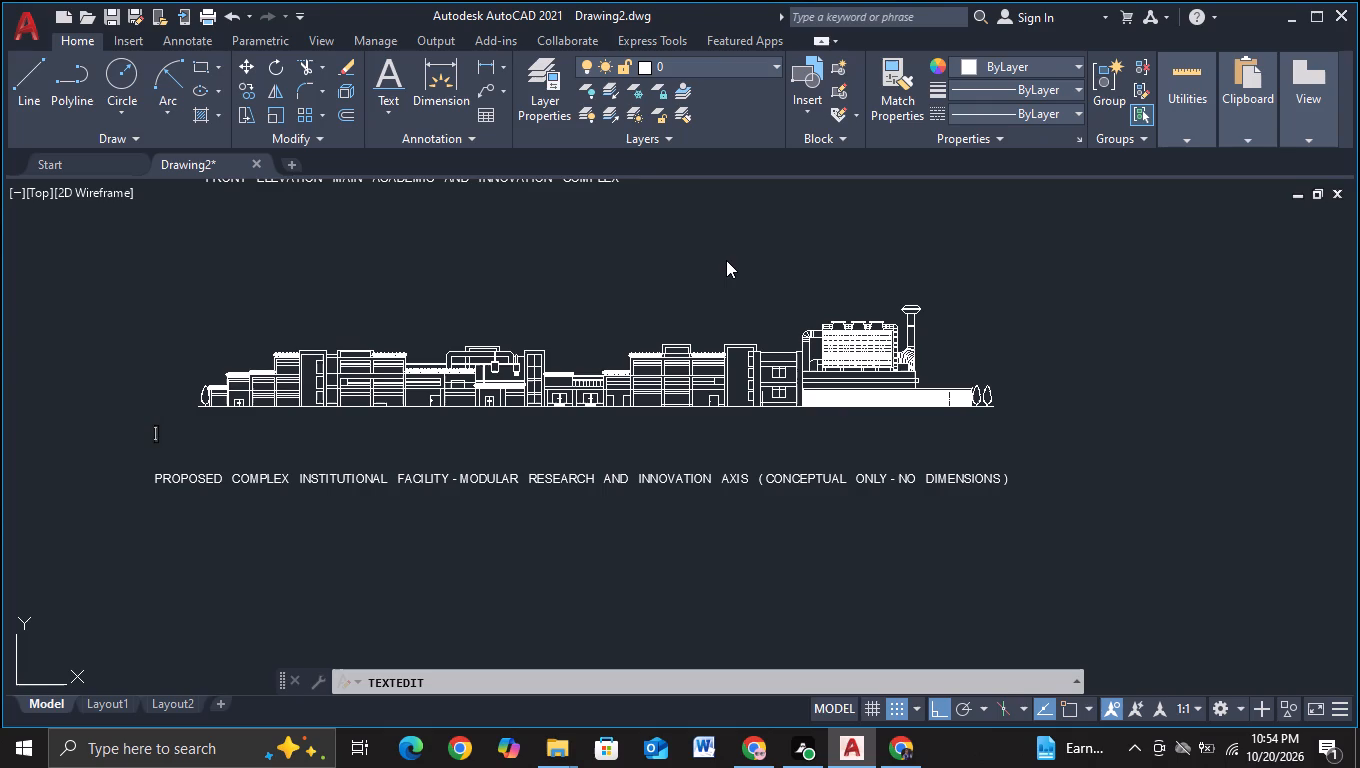
{"action": "type", "text": "REAR"}
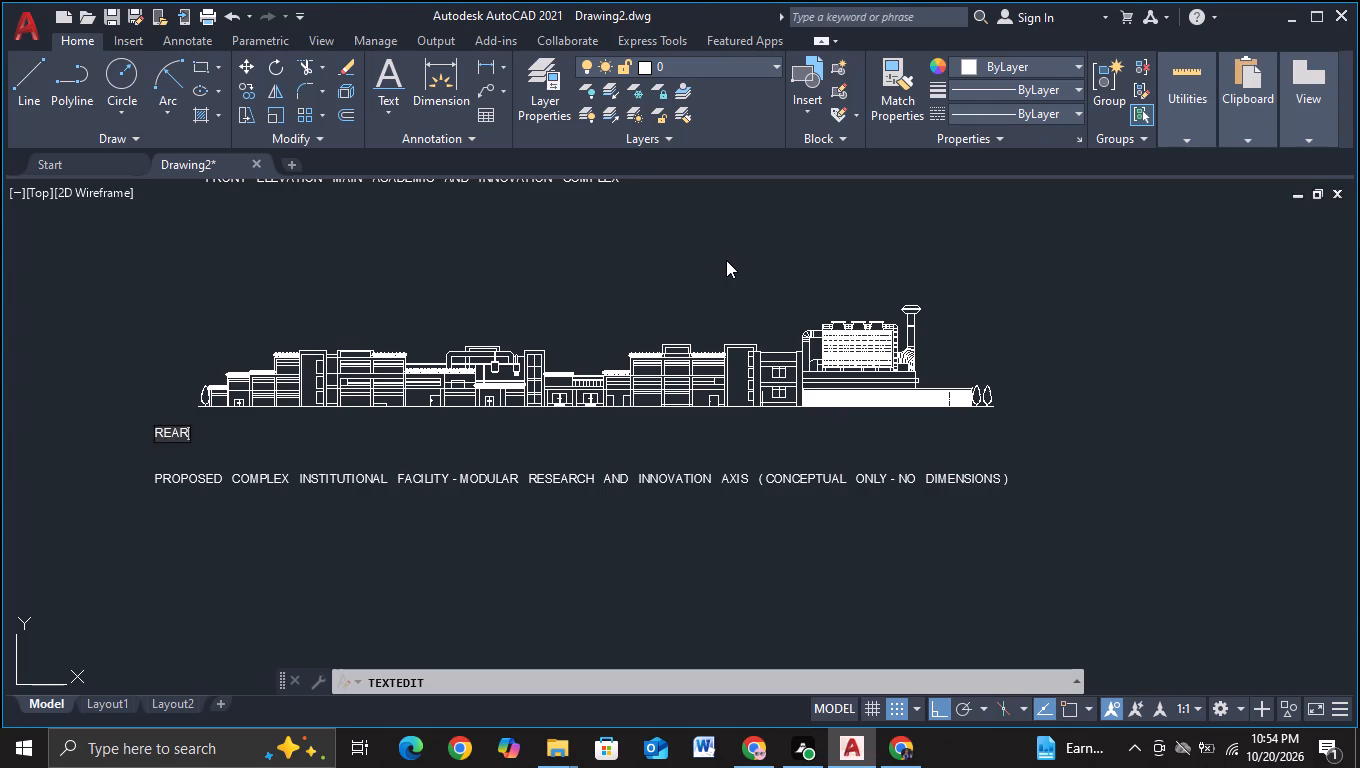
{"action": "key", "text": "space"}
{"action": "key", "text": "space"}
{"action": "key", "text": "space"}
{"action": "key", "text": "e"}
{"action": "type", "text": "LEVATION"}
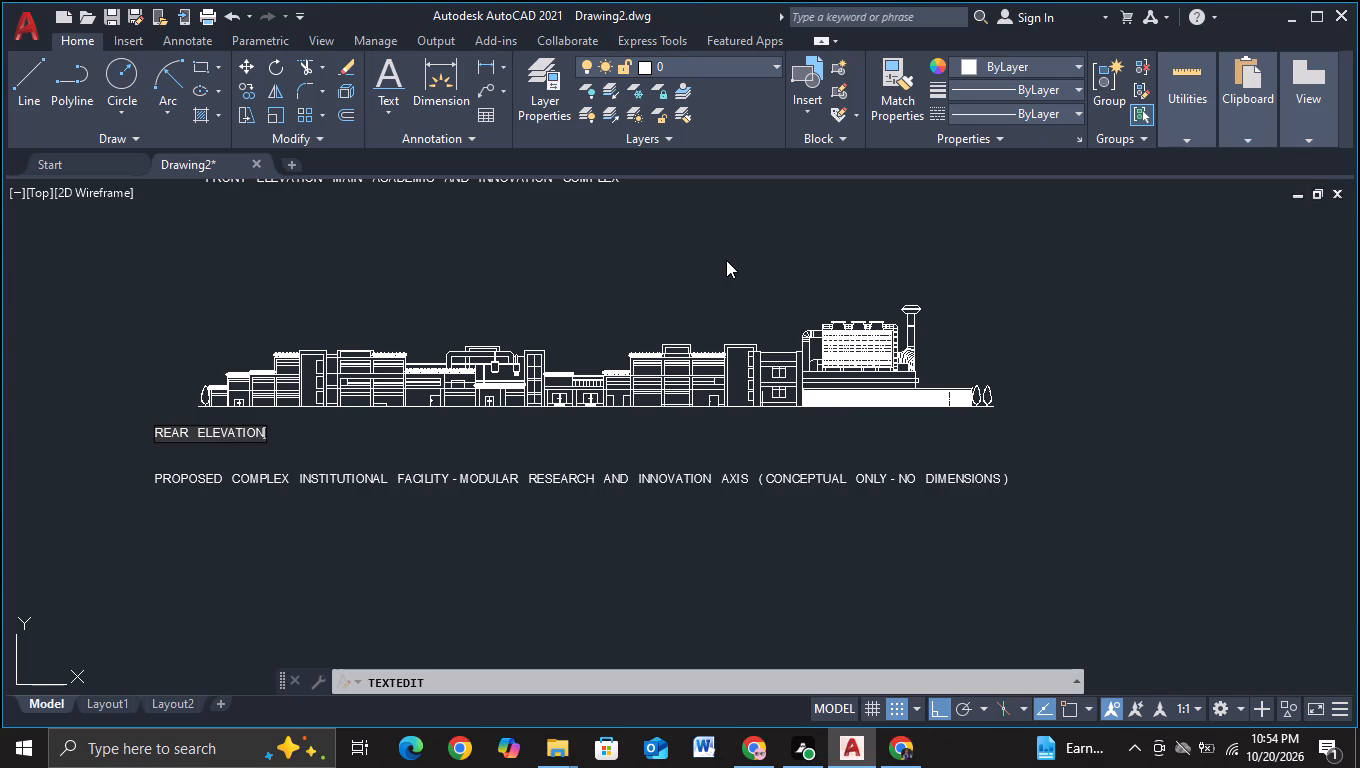
{"action": "key", "text": "space"}
{"action": "key", "text": "space"}
{"action": "key", "text": "space"}
{"action": "type", "text": "SUPP"}
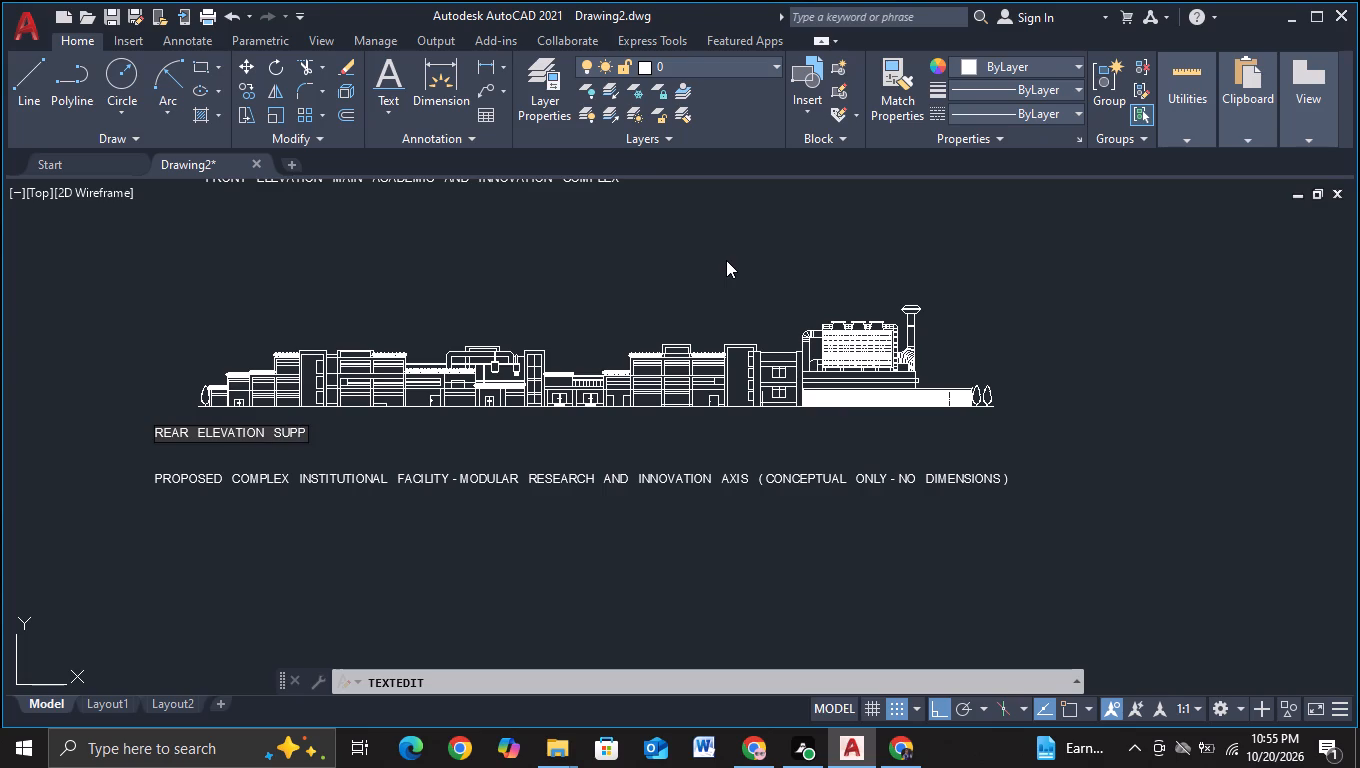
{"action": "type", "text": "ORT"}
{"action": "key", "text": "space"}
{"action": "key", "text": "space"}
{"action": "key", "text": "space"}
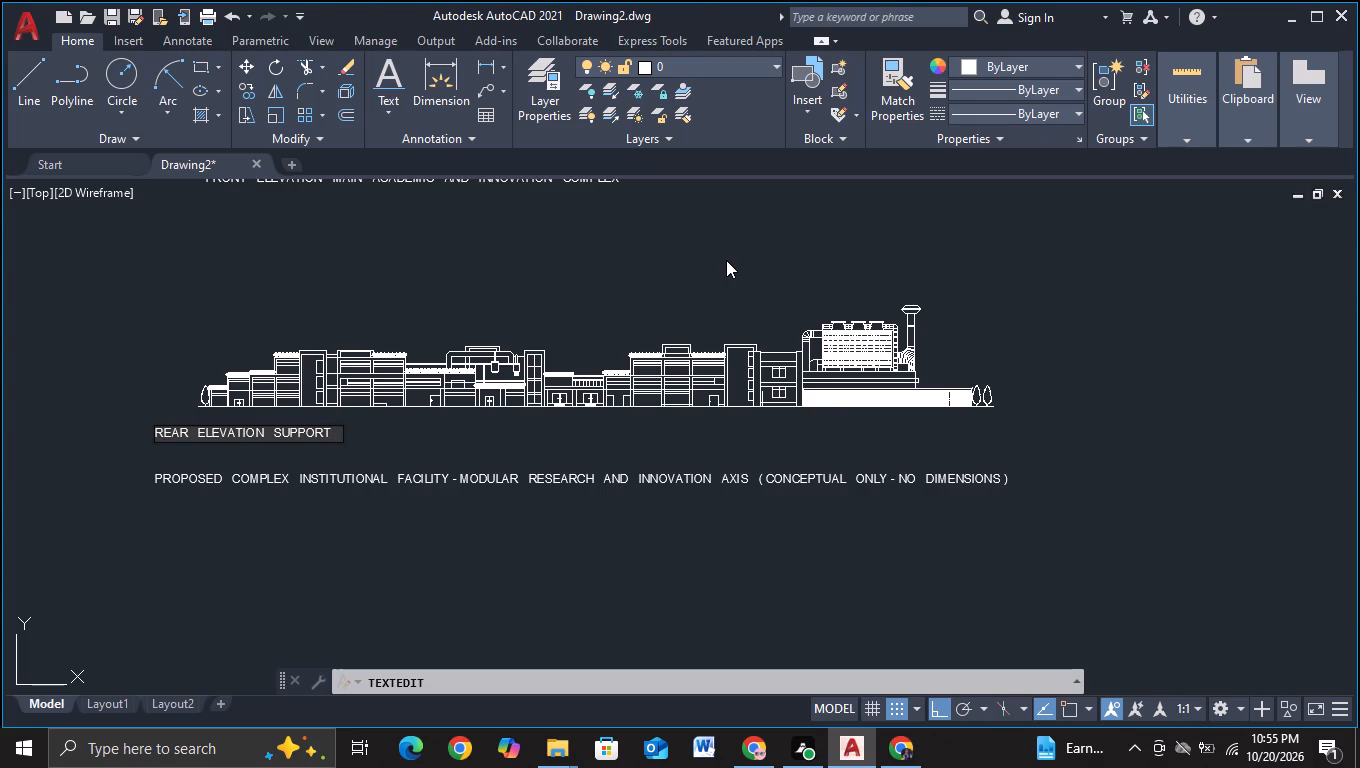
{"action": "key", "text": "space"}
{"action": "type", "text": "FAC"}
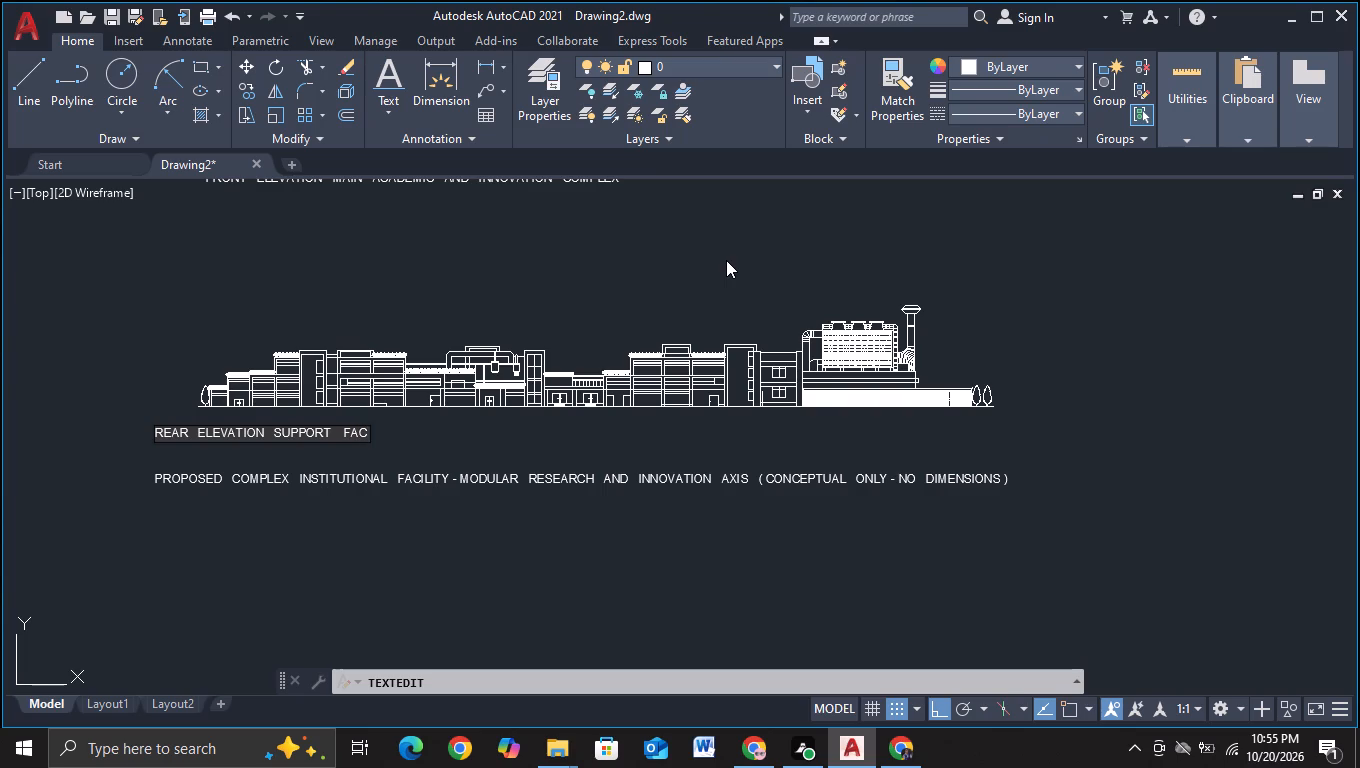
{"action": "type", "text": "ILI"}
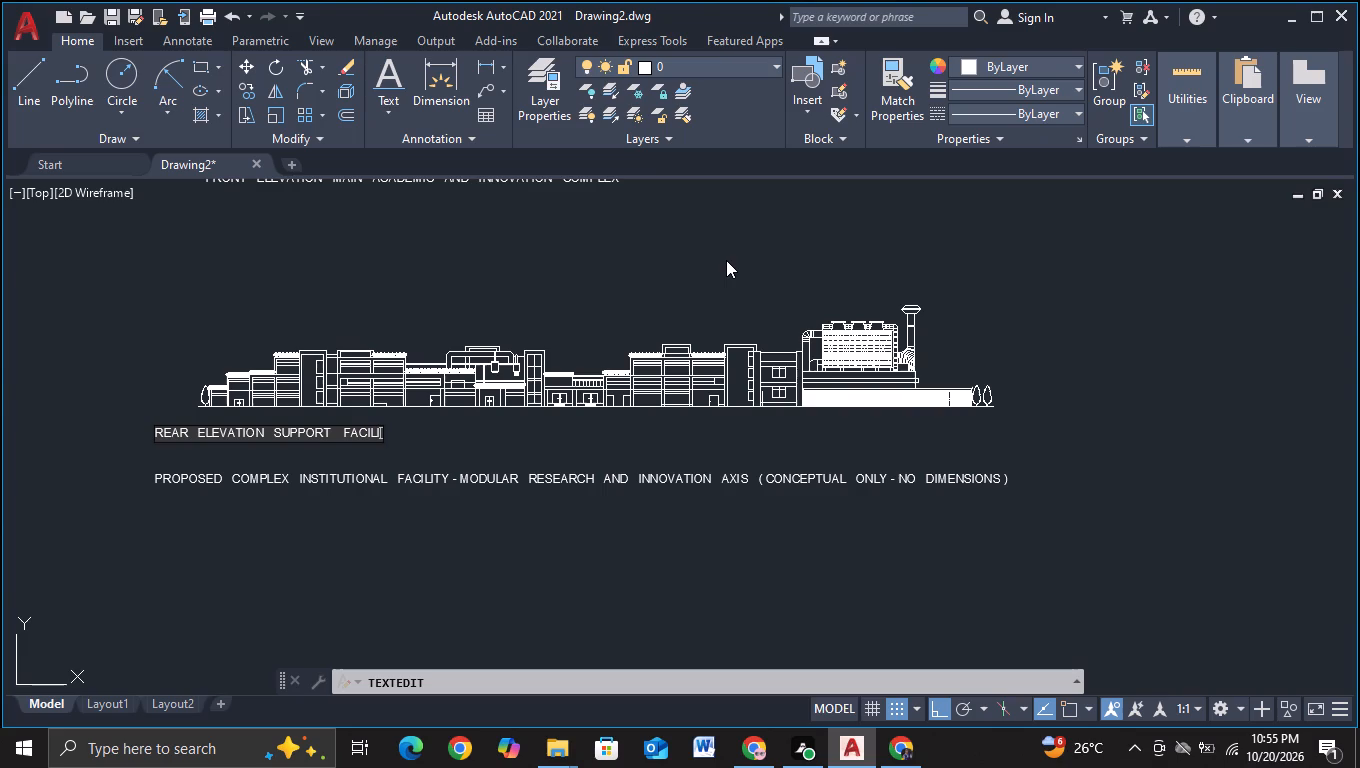
{"action": "type", "text": "TIES"}
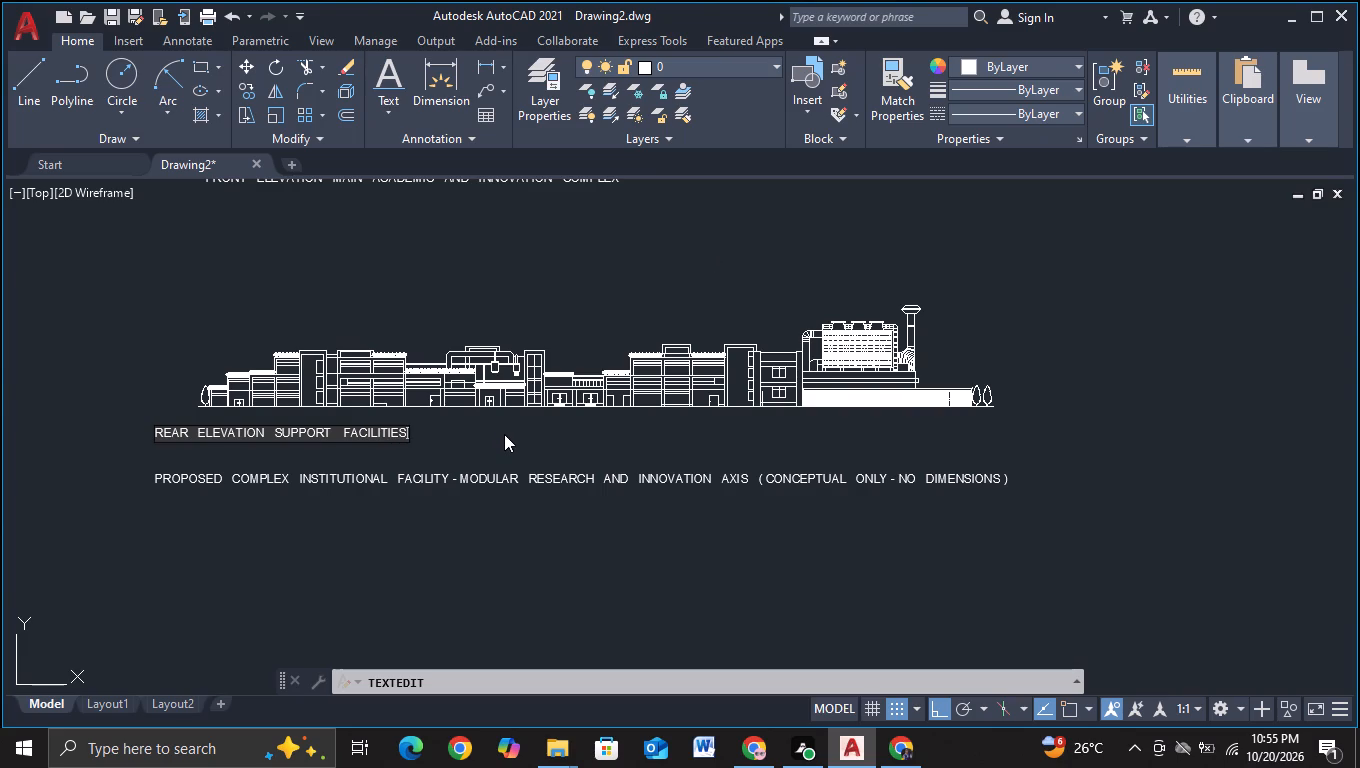
{"action": "key", "text": "Return"}
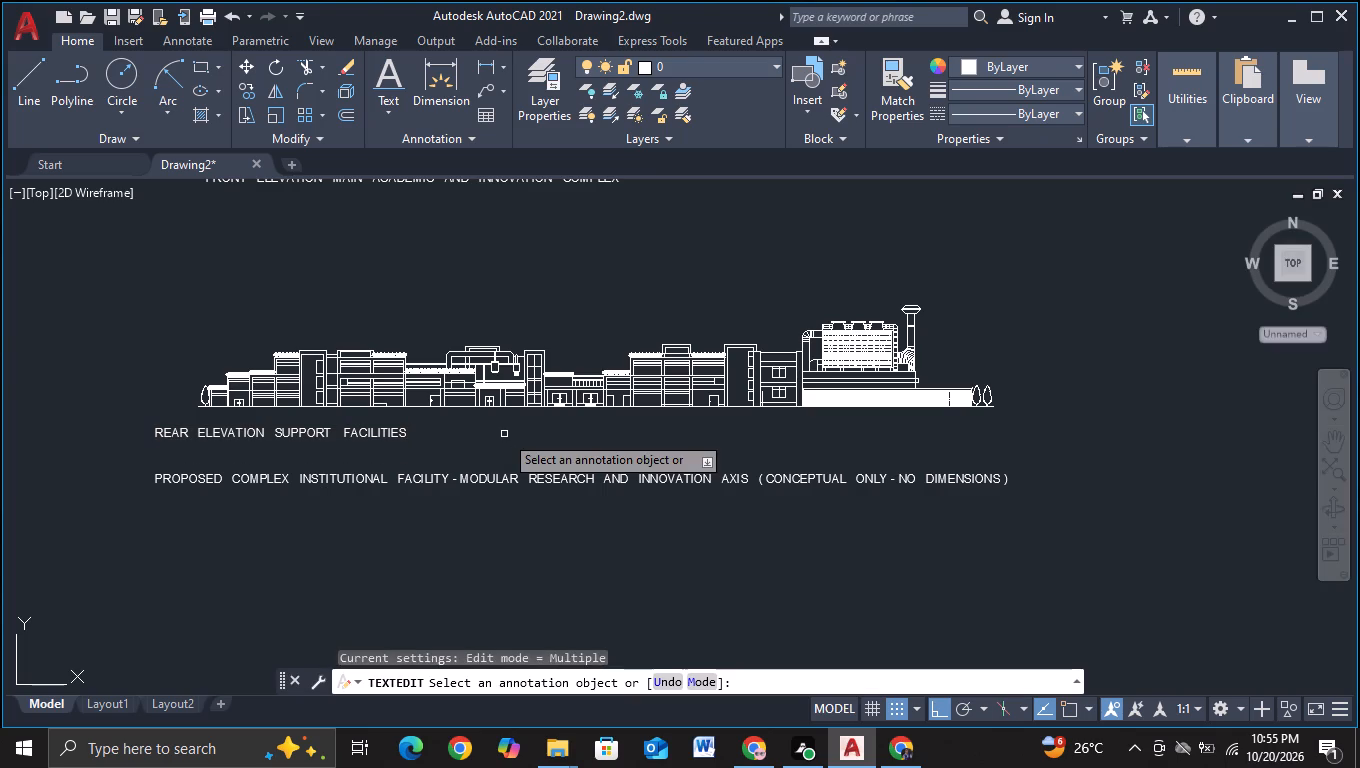
{"action": "key", "text": "Escape"}
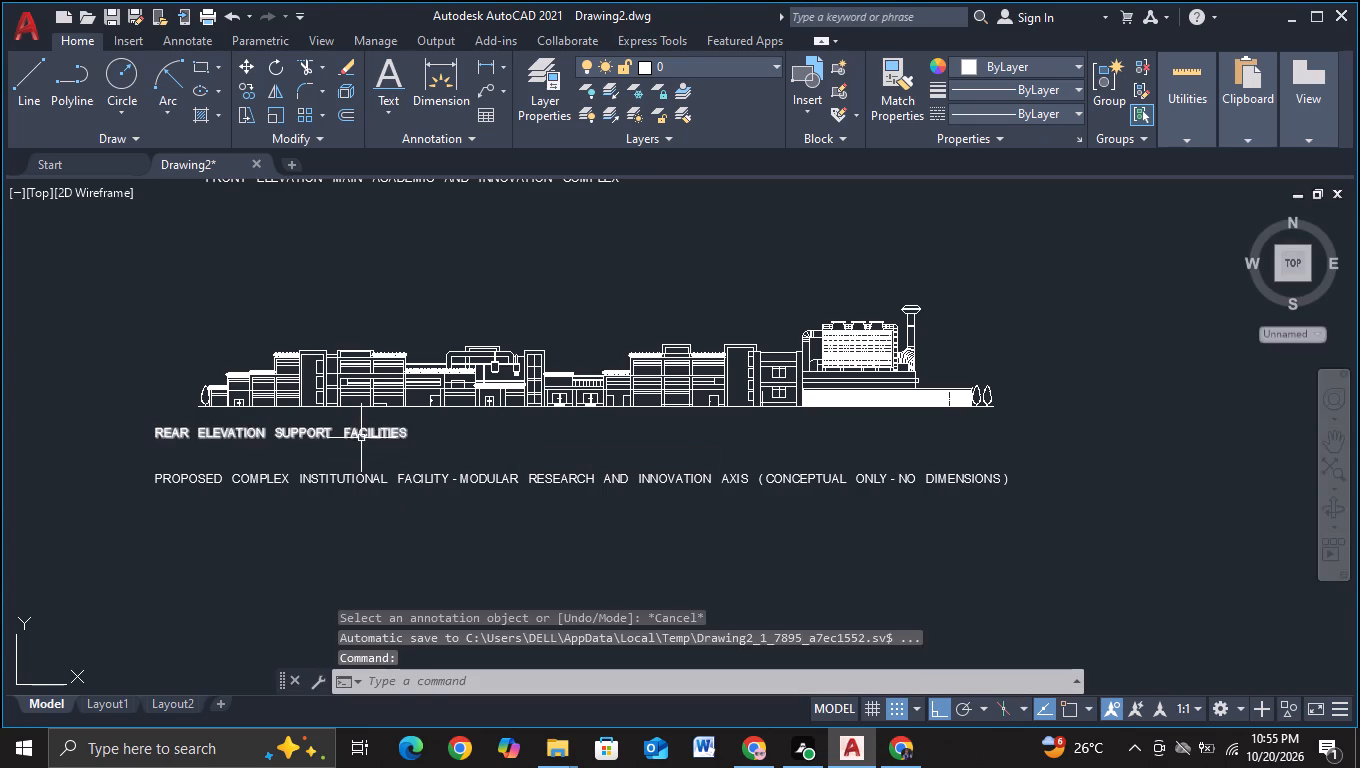
Scale the "REAR ELEVATION SUPPORT FACILITIES" title up to roughly 1.6 times its size, using a base point on the word FACILITIES.
{"action": "left_click", "coordinate": [361, 438]}
{"action": "key", "text": "s"}
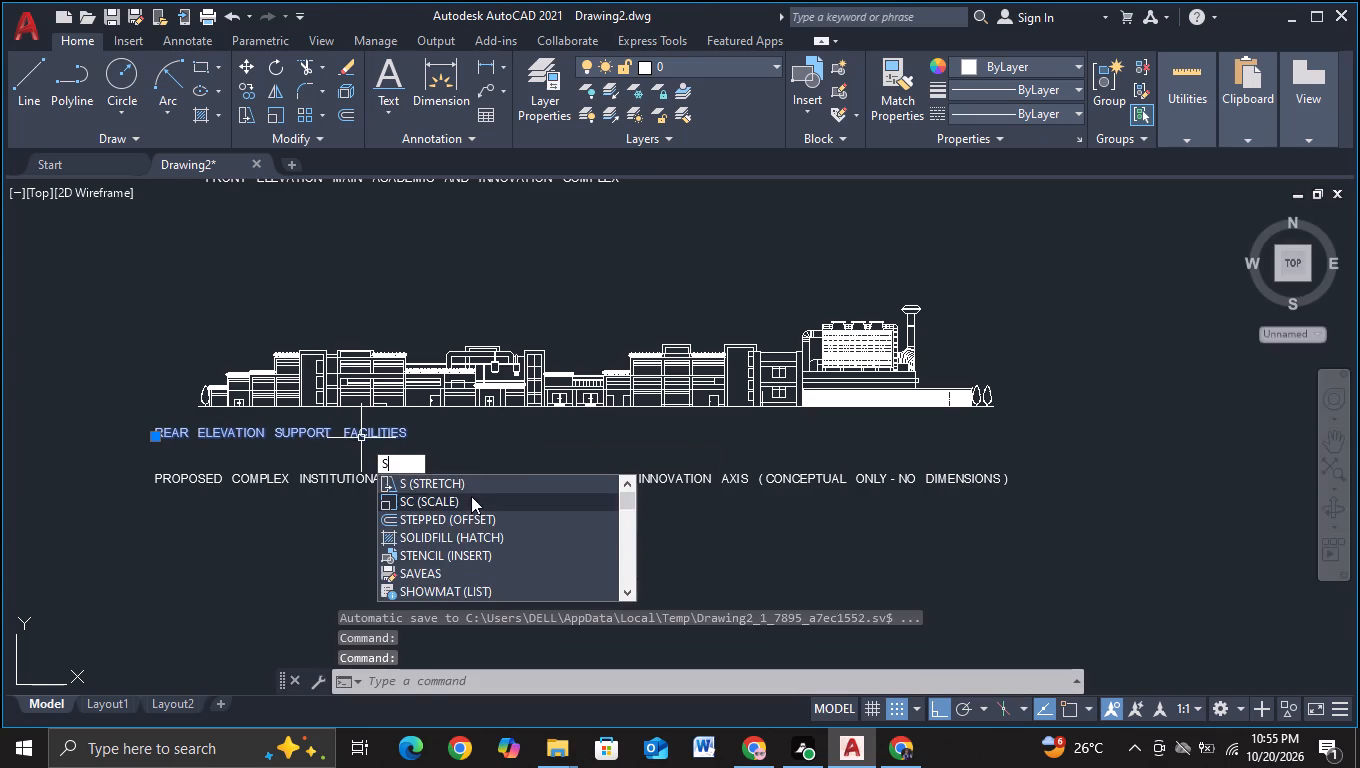
{"action": "left_click", "coordinate": [470, 499]}
{"action": "left_click", "coordinate": [361, 432]}
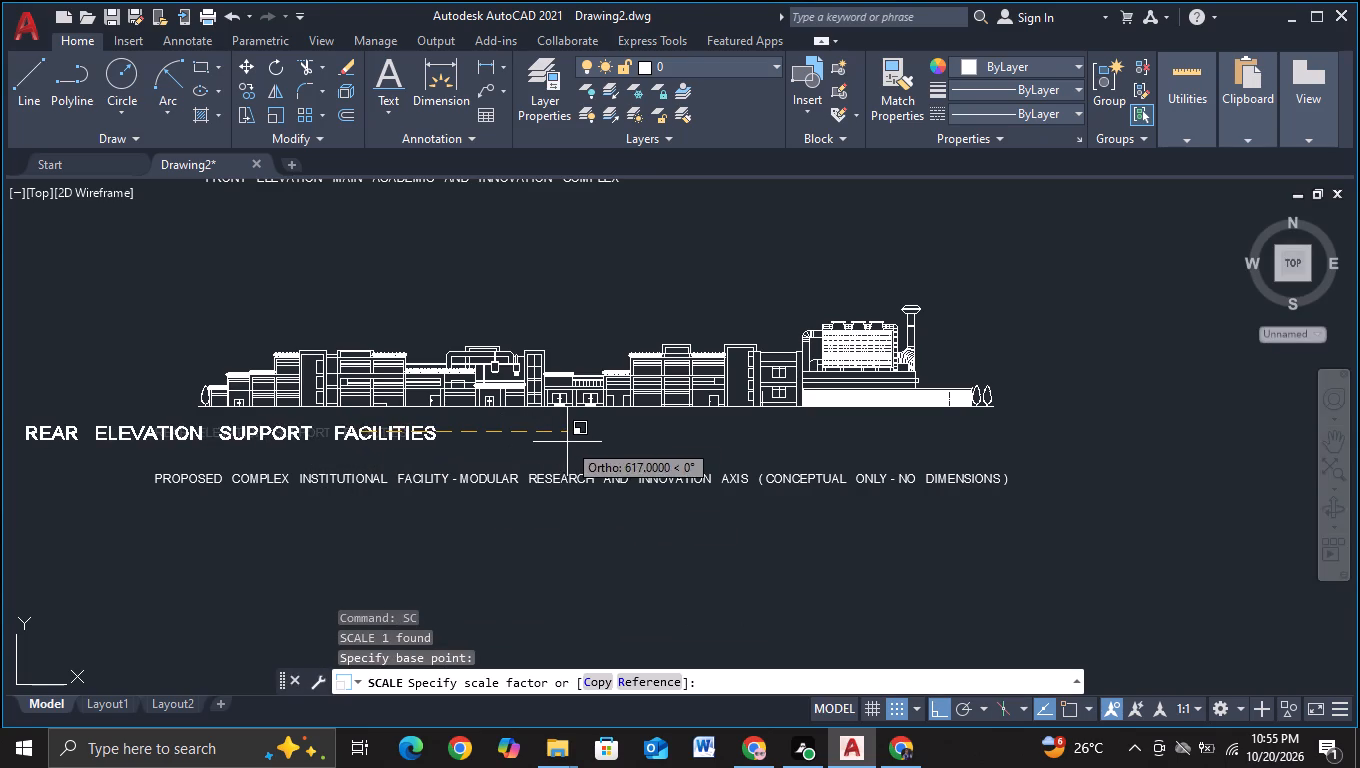
{"action": "left_click", "coordinate": [564, 440]}
Move the enlarged rear elevation title horizontally to the right so it starts beneath the left end of the new elevation.
{"action": "left_click", "coordinate": [419, 440]}
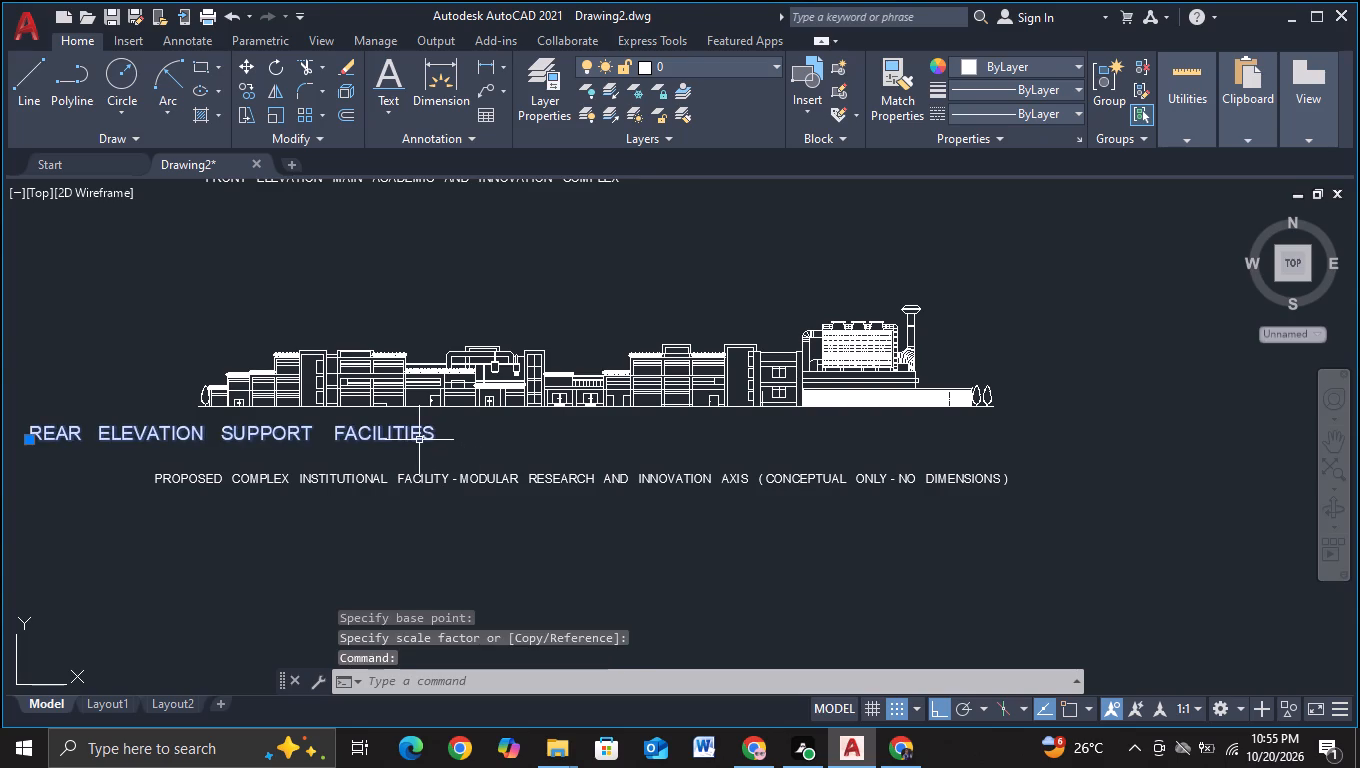
{"action": "key", "text": "m"}
{"action": "left_click", "coordinate": [515, 483]}
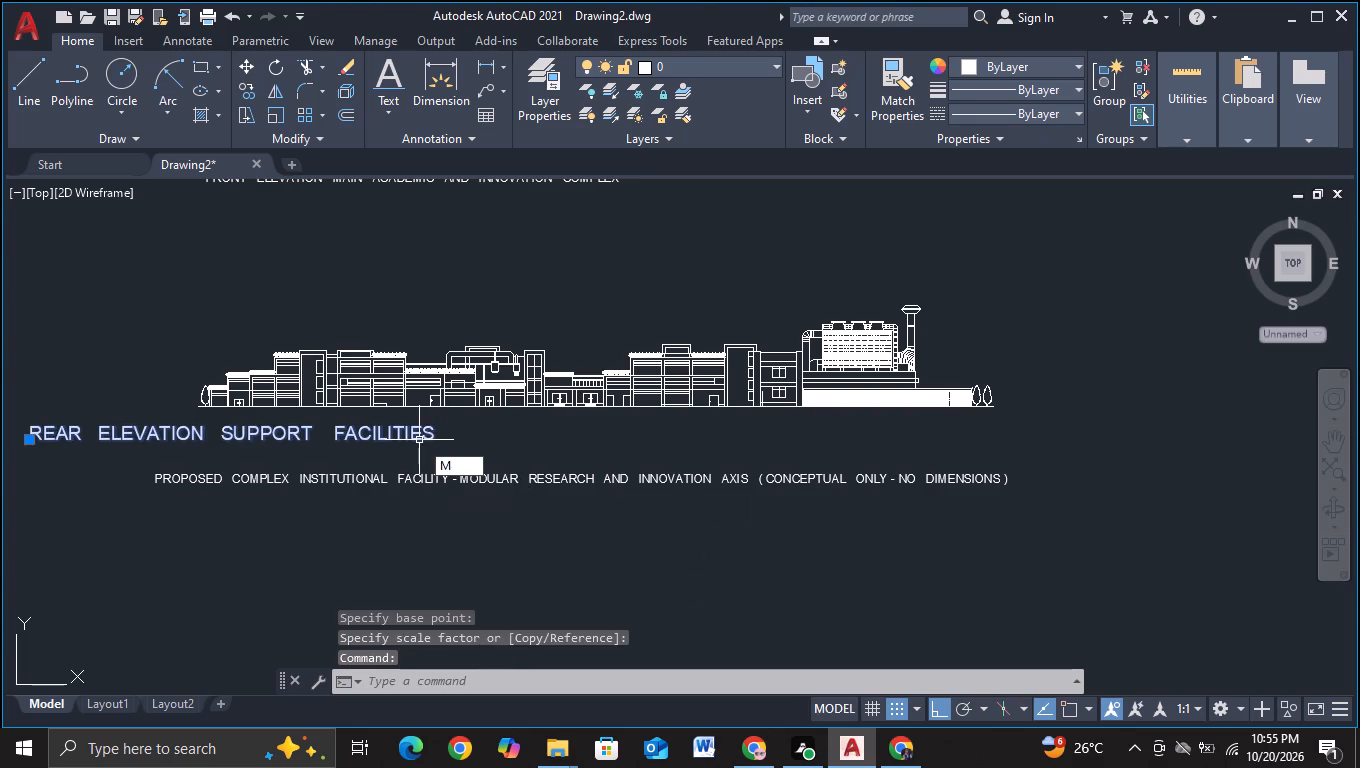
{"action": "left_click", "coordinate": [375, 445]}
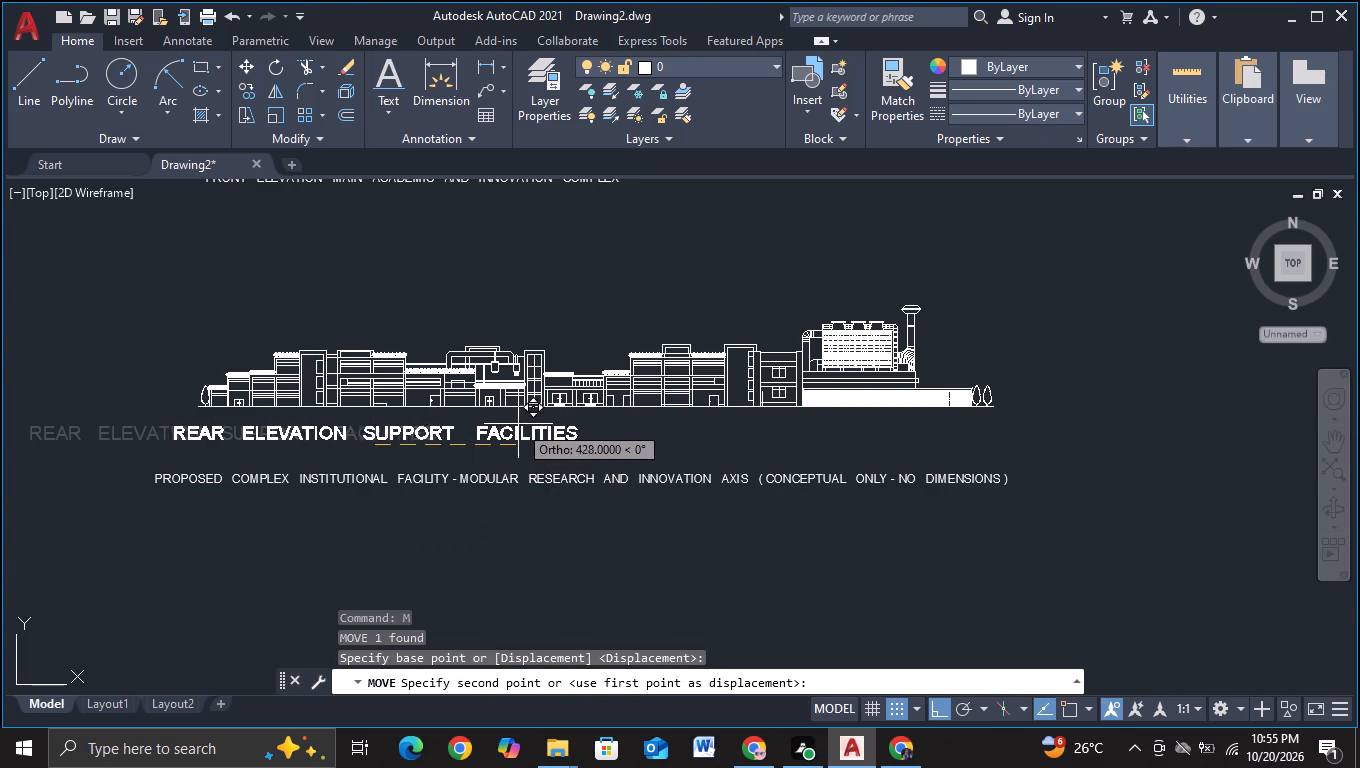
{"action": "left_click", "coordinate": [529, 424]}
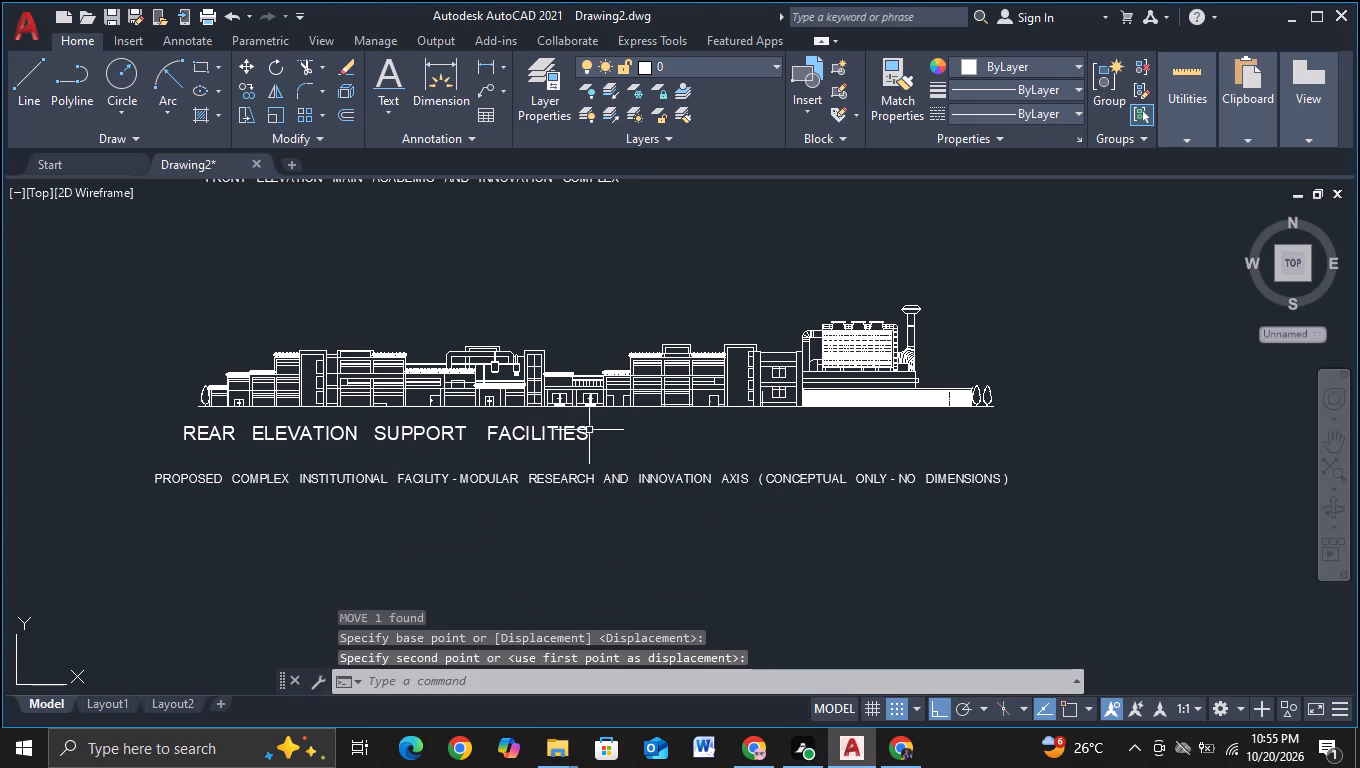
Delete the leftover "PROPOSED COMPLEX INSTITUTIONAL FACILITY" text below the rear elevation title.
{"action": "scroll", "coordinate": [606, 443], "scroll_direction": "down", "scroll_amount": 1}
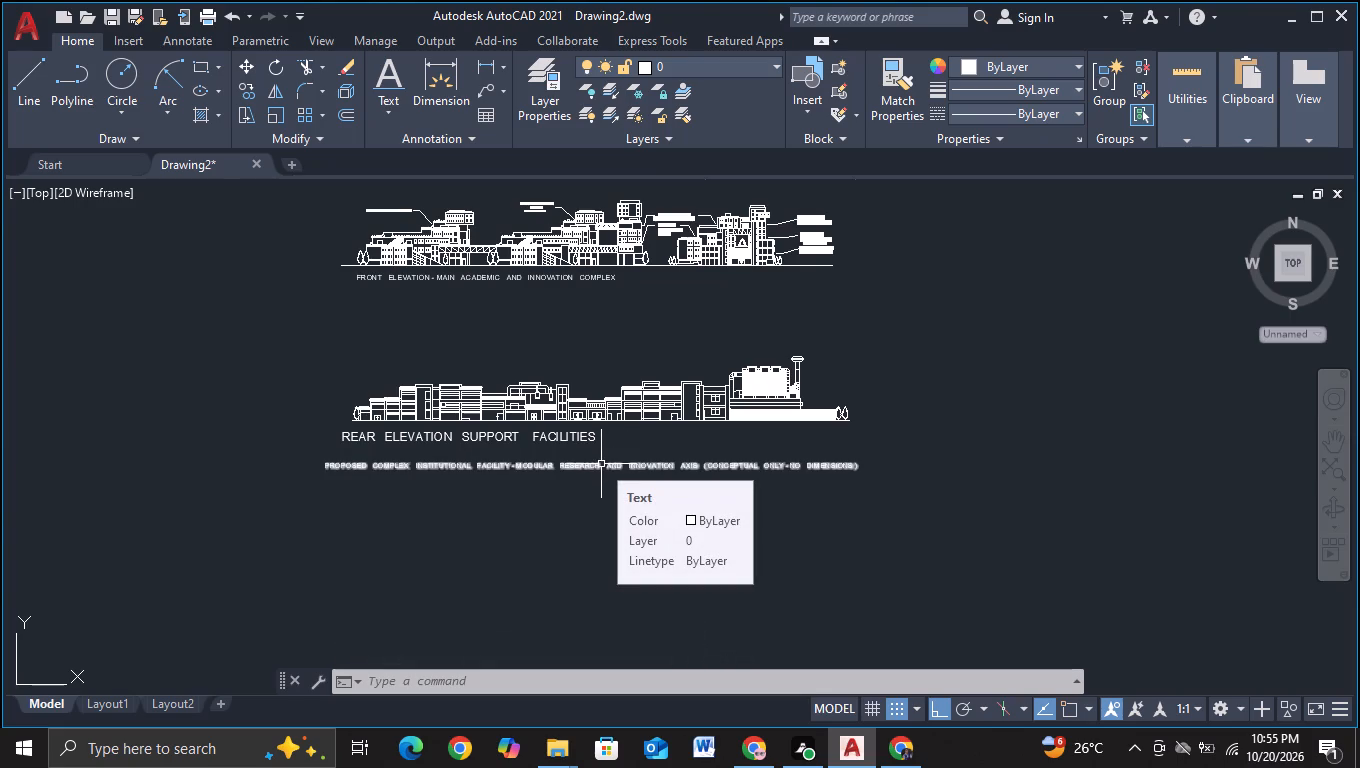
{"action": "left_click", "coordinate": [601, 464]}
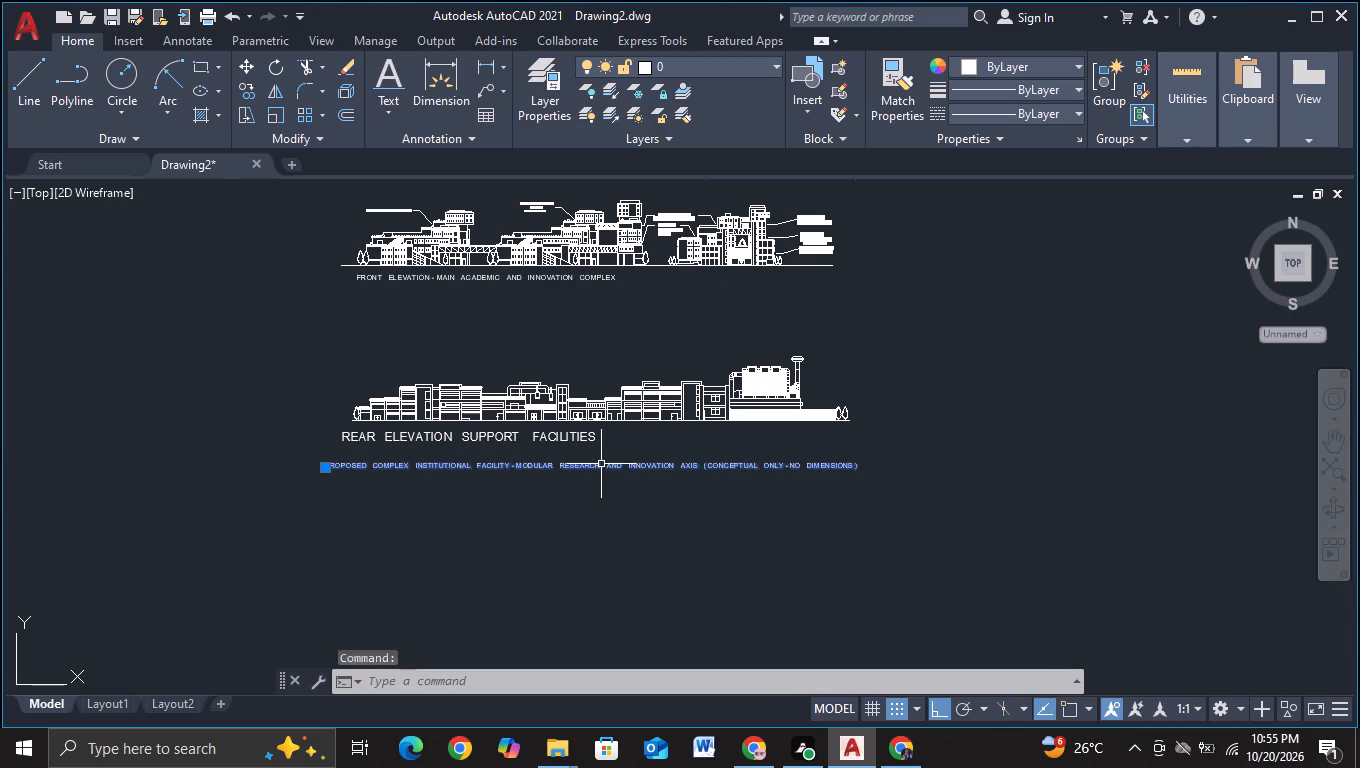
{"action": "key", "text": "Delete"}
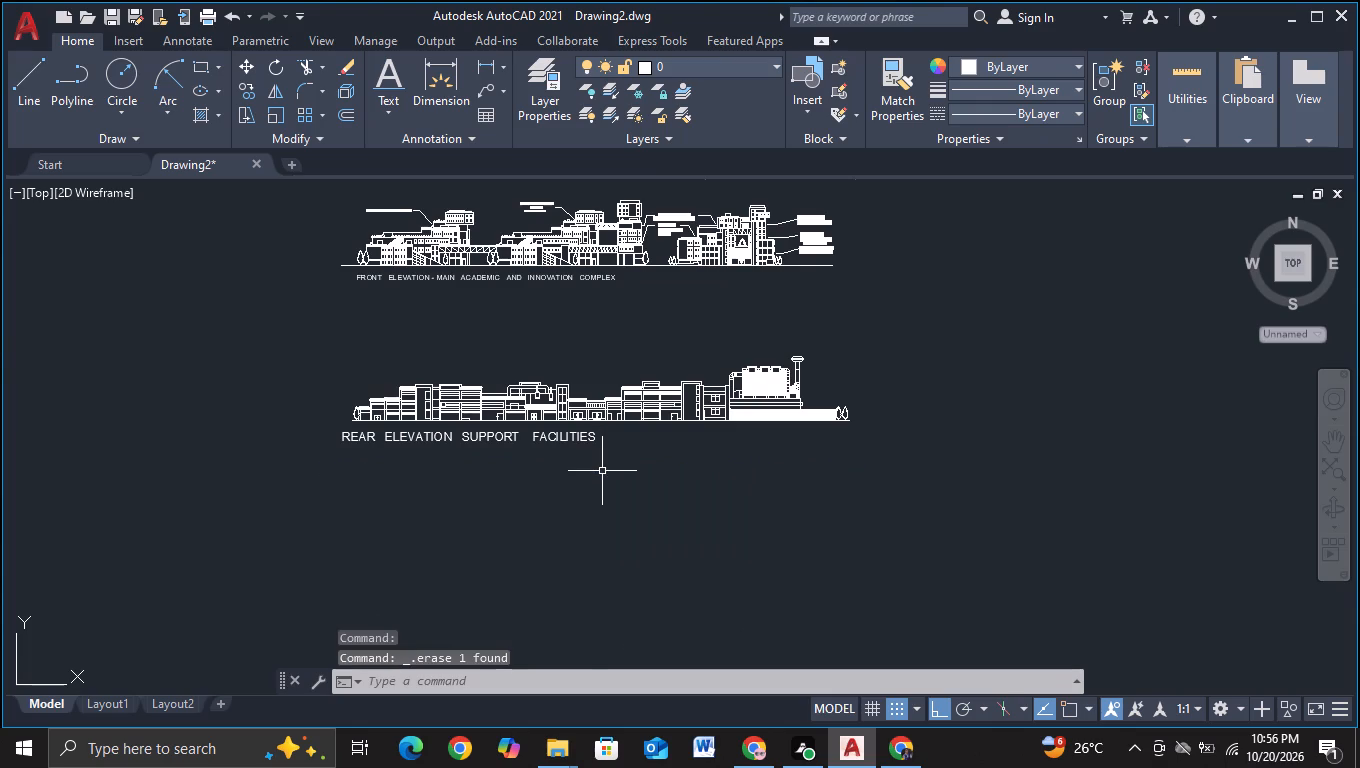
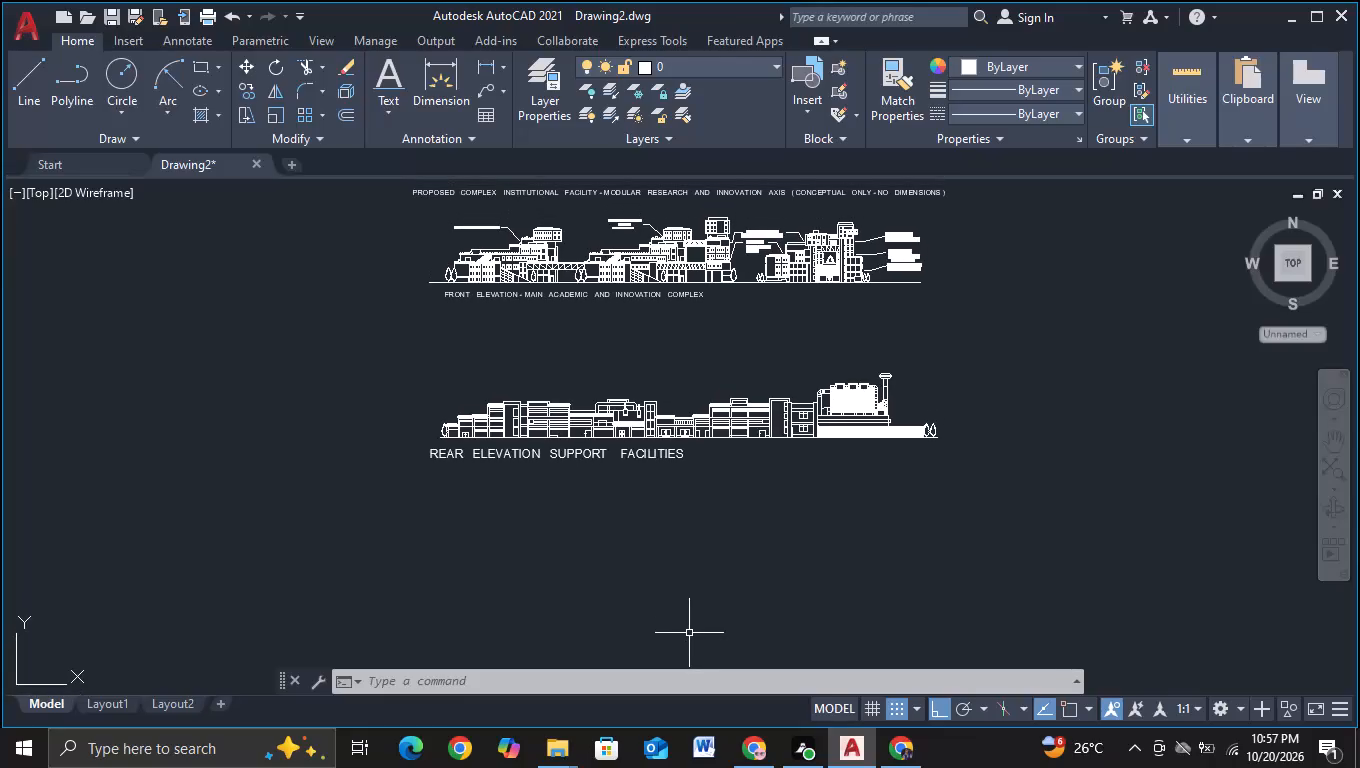
Look over the front elevation with its leader annotations and the rear elevation below it.
{"action": "middle_click_drag", "start_coordinate": [687, 594], "coordinate": [647, 626]}
{"action": "scroll", "coordinate": [636, 588], "scroll_direction": "up", "scroll_amount": 2}
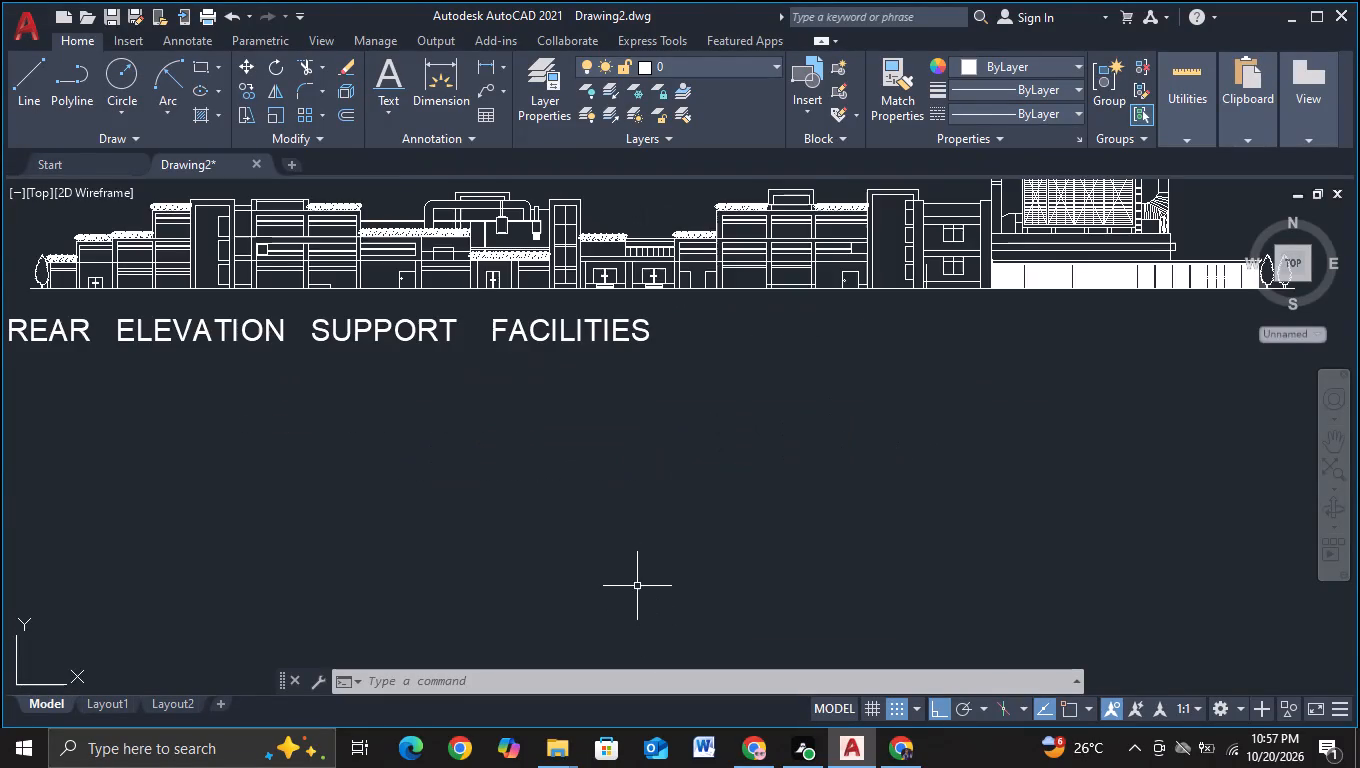
{"action": "middle_click_drag", "start_coordinate": [650, 528], "coordinate": [780, 596]}
{"action": "middle_click_drag", "start_coordinate": [831, 544], "coordinate": [830, 633]}
{"action": "scroll", "coordinate": [697, 275], "scroll_direction": "down", "scroll_amount": 1}
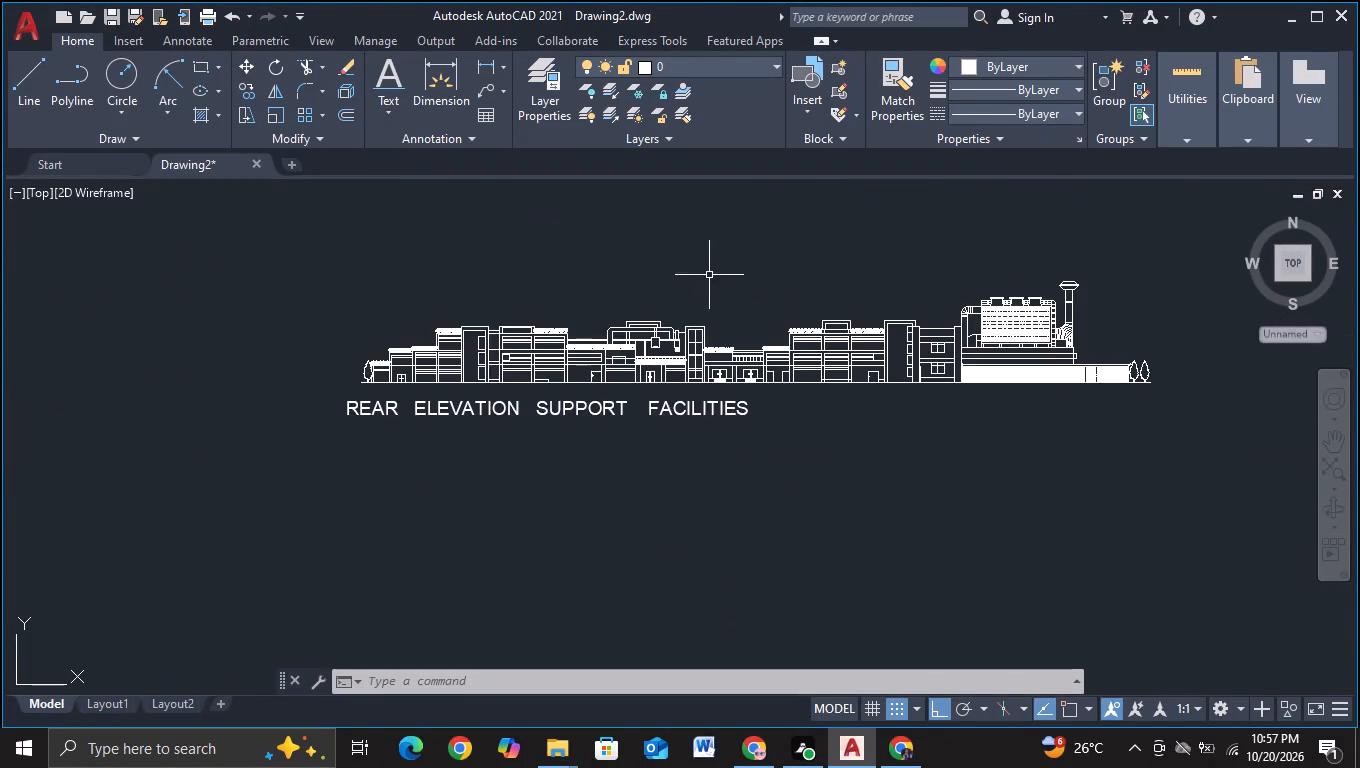
{"action": "middle_click_drag", "start_coordinate": [714, 291], "coordinate": [733, 451]}
{"action": "scroll", "coordinate": [721, 330], "scroll_direction": "down", "scroll_amount": 1}
{"action": "middle_click_drag", "start_coordinate": [748, 404], "coordinate": [740, 450]}
{"action": "scroll", "coordinate": [735, 448], "scroll_direction": "up", "scroll_amount": 2}
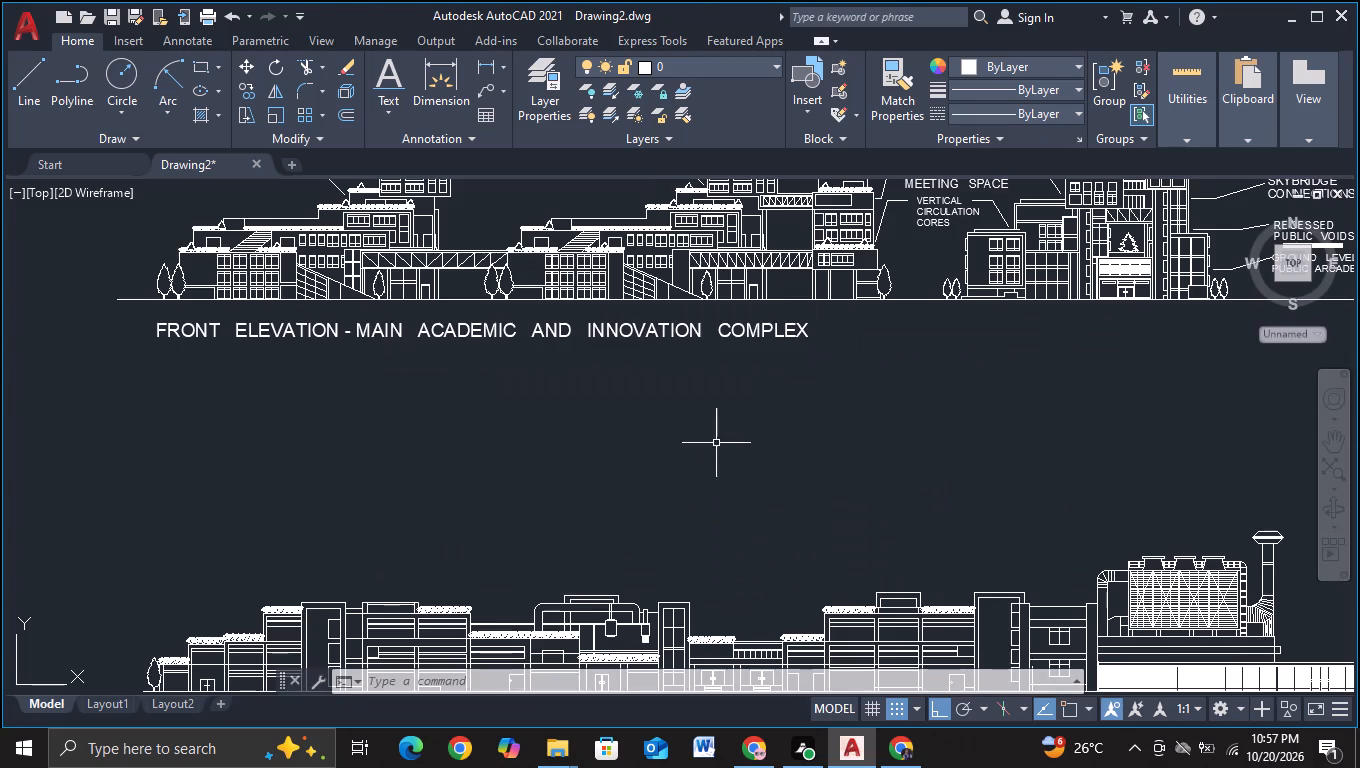
{"action": "middle_click_drag", "start_coordinate": [716, 443], "coordinate": [734, 557]}
{"action": "middle_click_drag", "start_coordinate": [554, 574], "coordinate": [522, 500]}
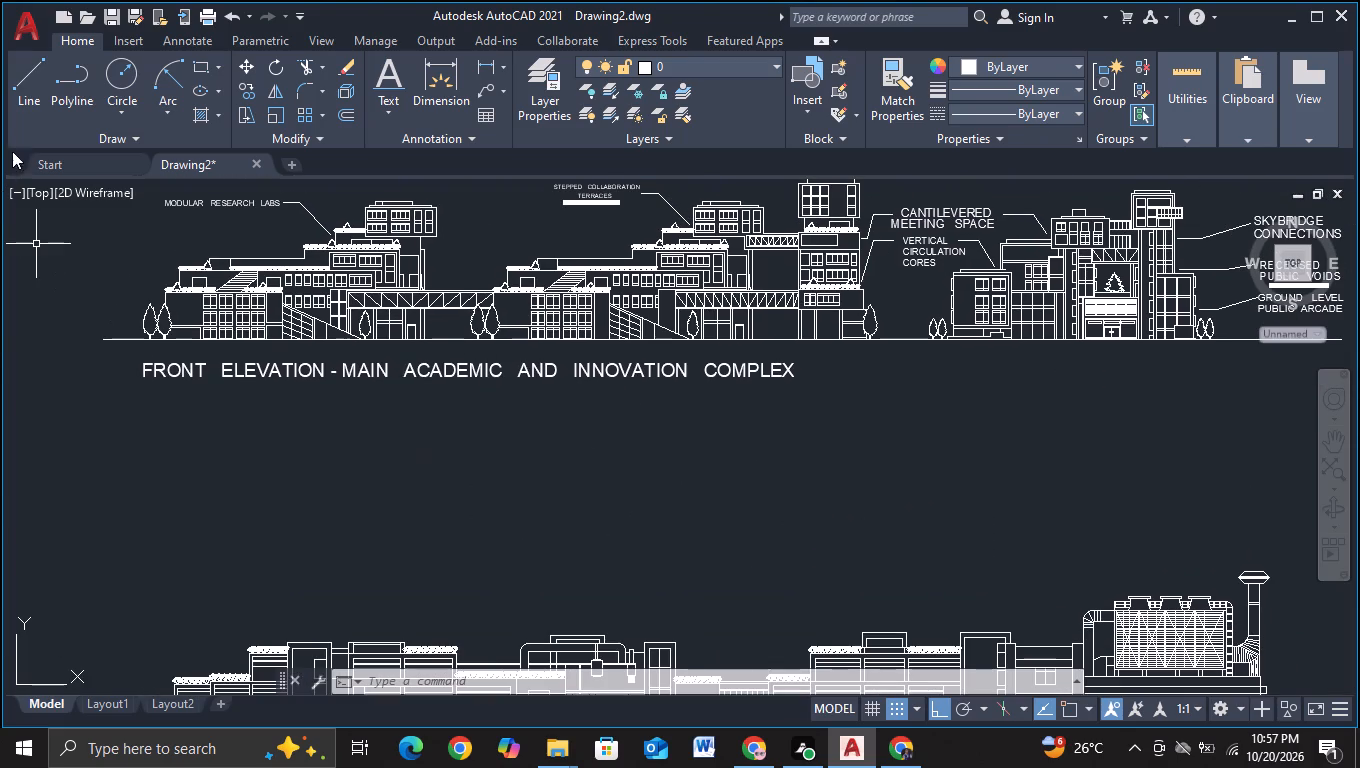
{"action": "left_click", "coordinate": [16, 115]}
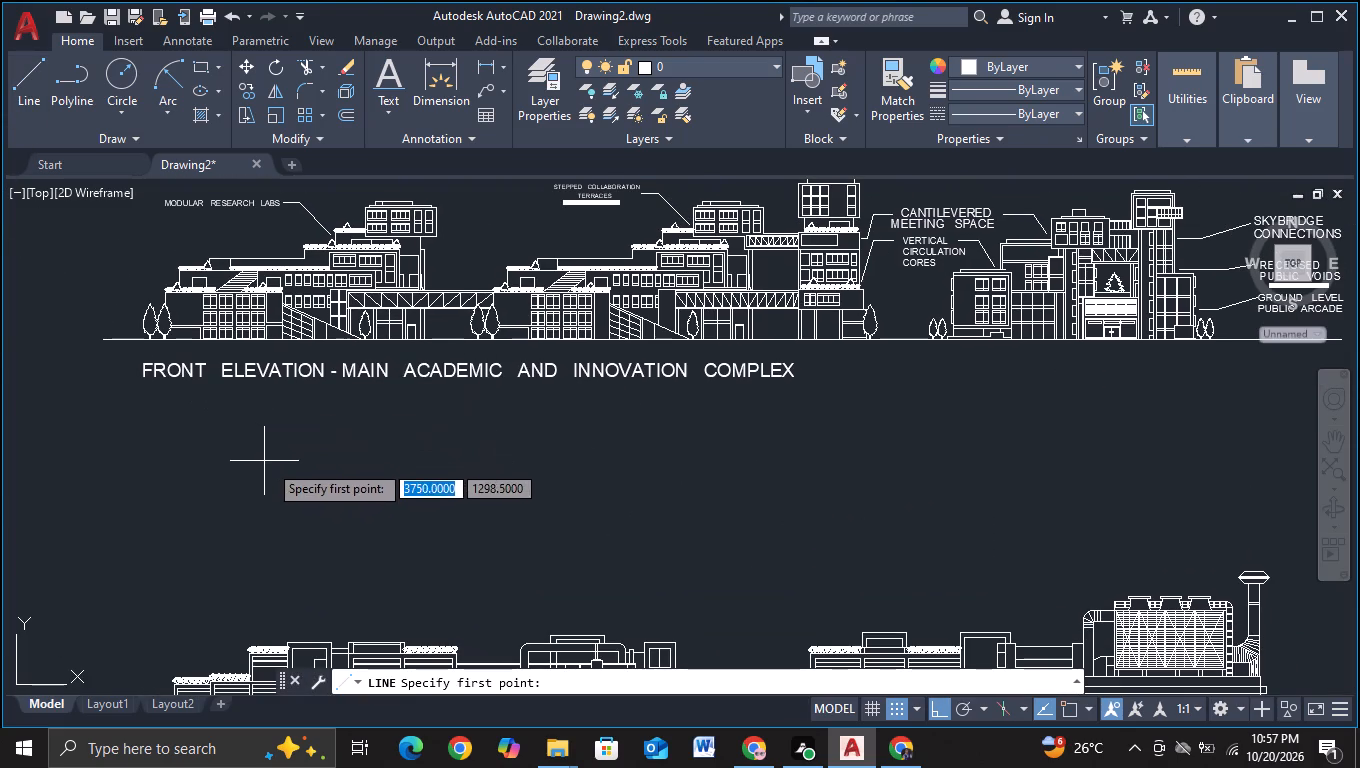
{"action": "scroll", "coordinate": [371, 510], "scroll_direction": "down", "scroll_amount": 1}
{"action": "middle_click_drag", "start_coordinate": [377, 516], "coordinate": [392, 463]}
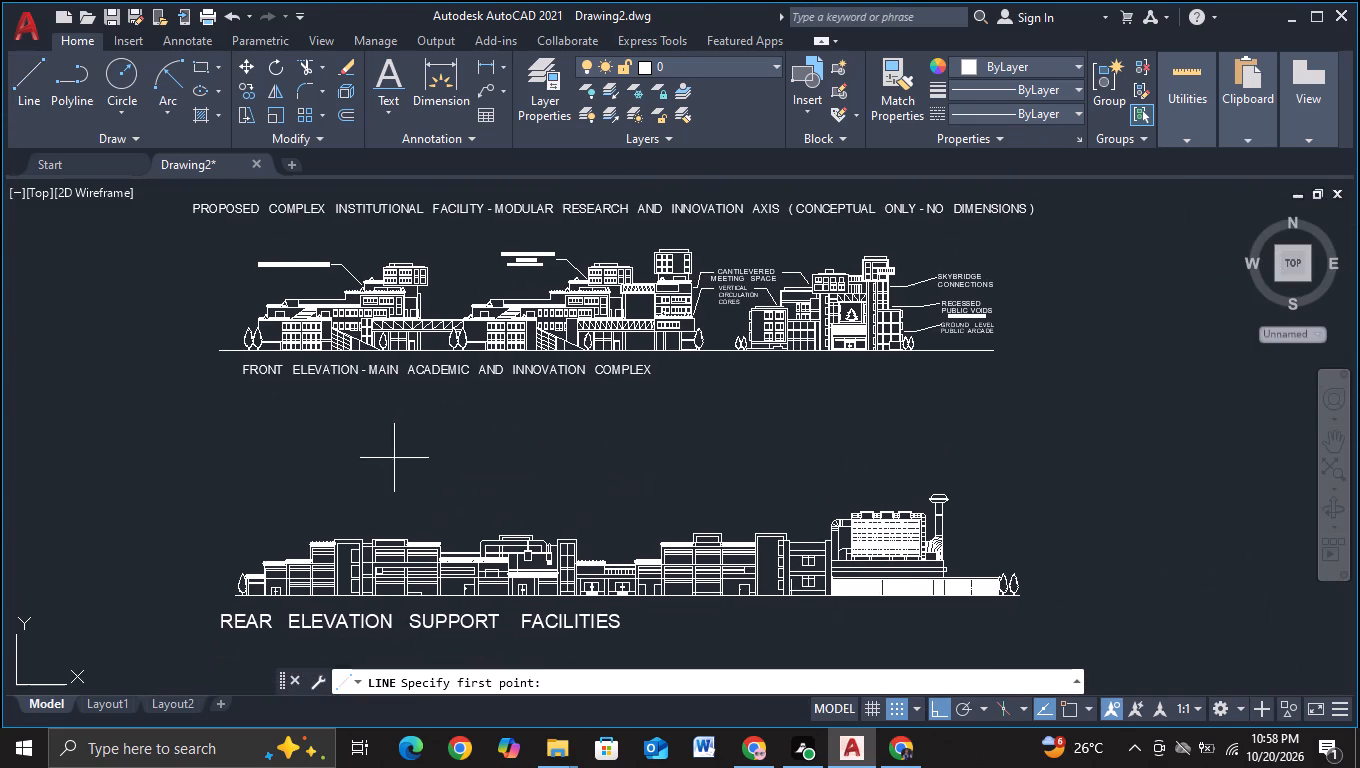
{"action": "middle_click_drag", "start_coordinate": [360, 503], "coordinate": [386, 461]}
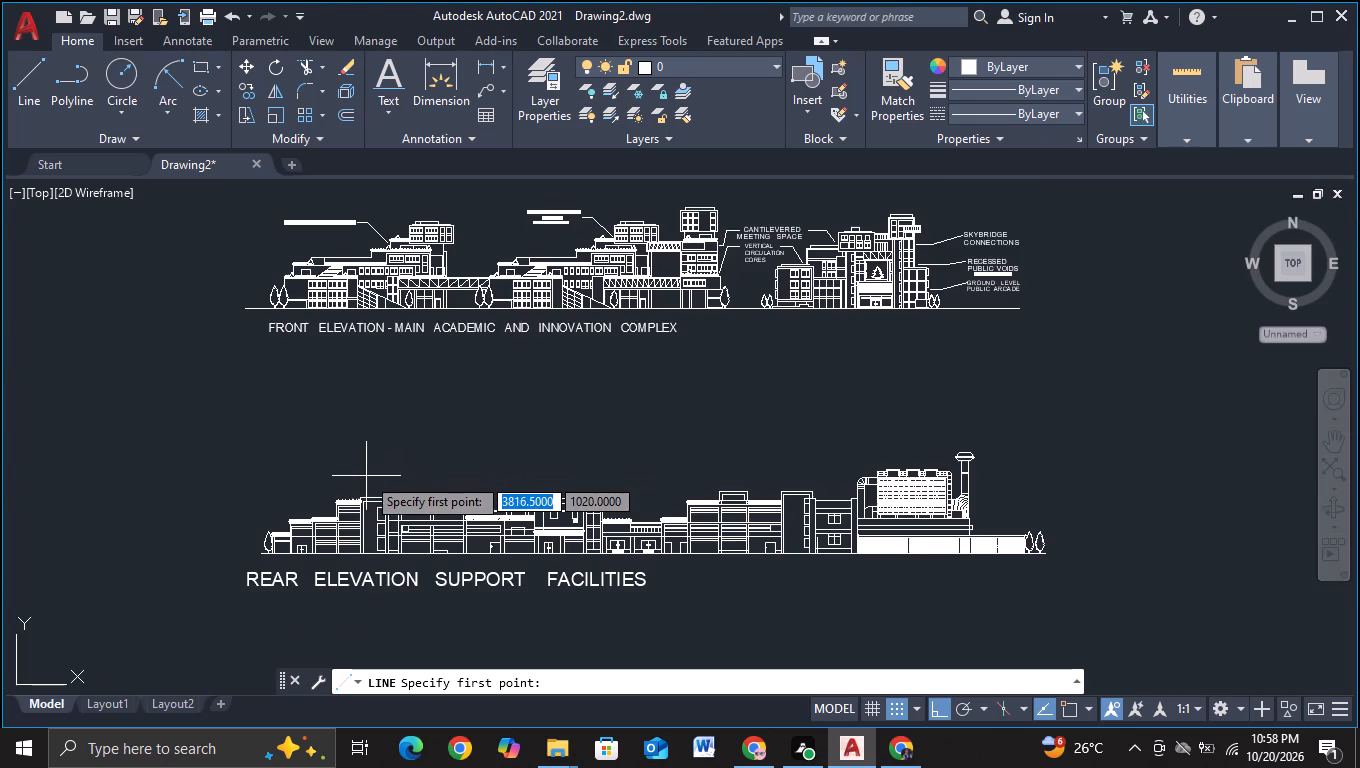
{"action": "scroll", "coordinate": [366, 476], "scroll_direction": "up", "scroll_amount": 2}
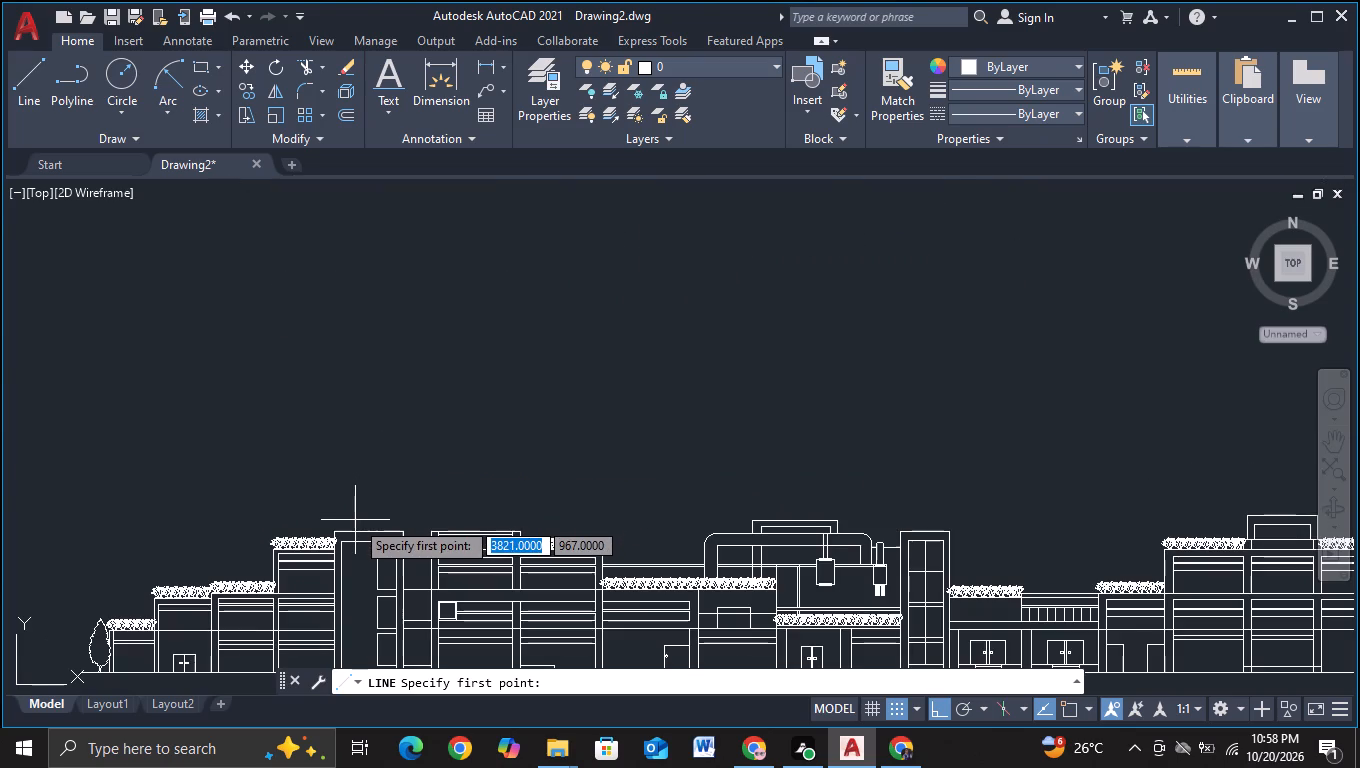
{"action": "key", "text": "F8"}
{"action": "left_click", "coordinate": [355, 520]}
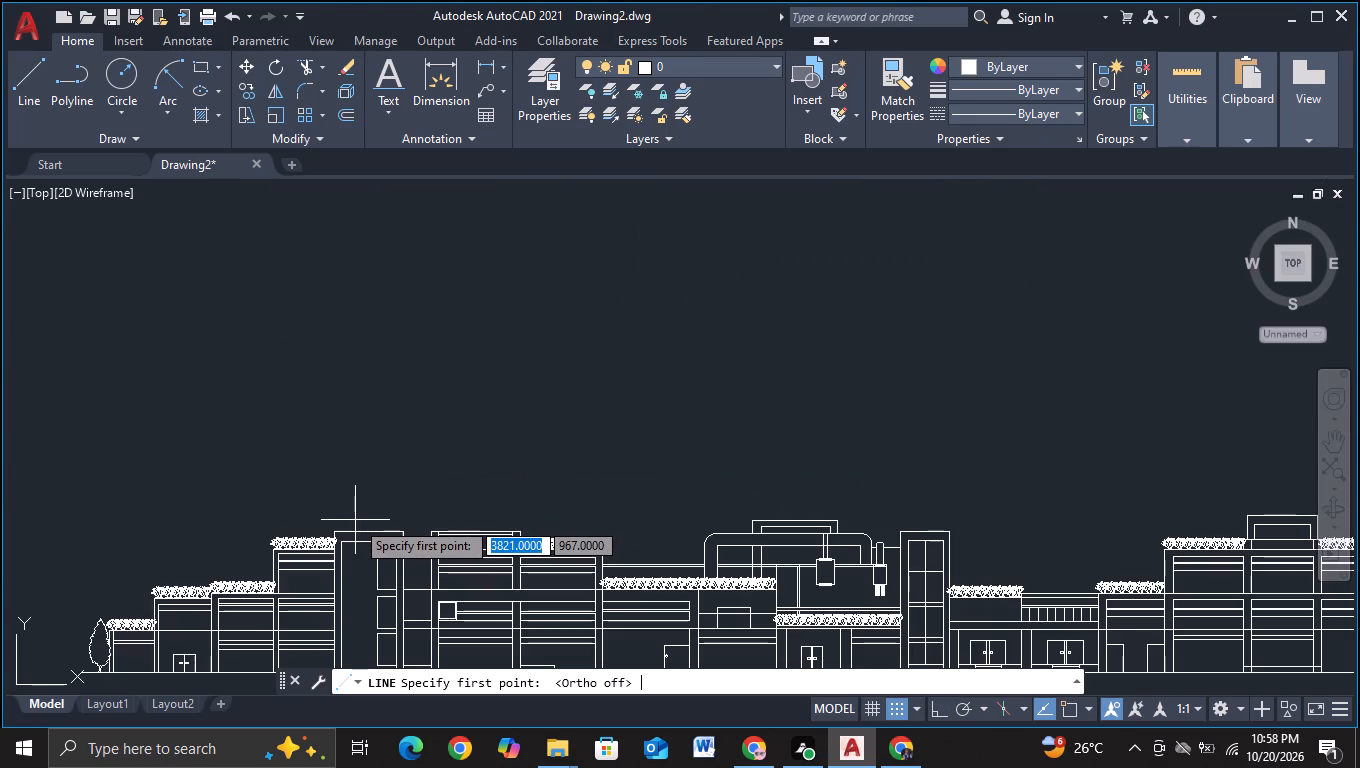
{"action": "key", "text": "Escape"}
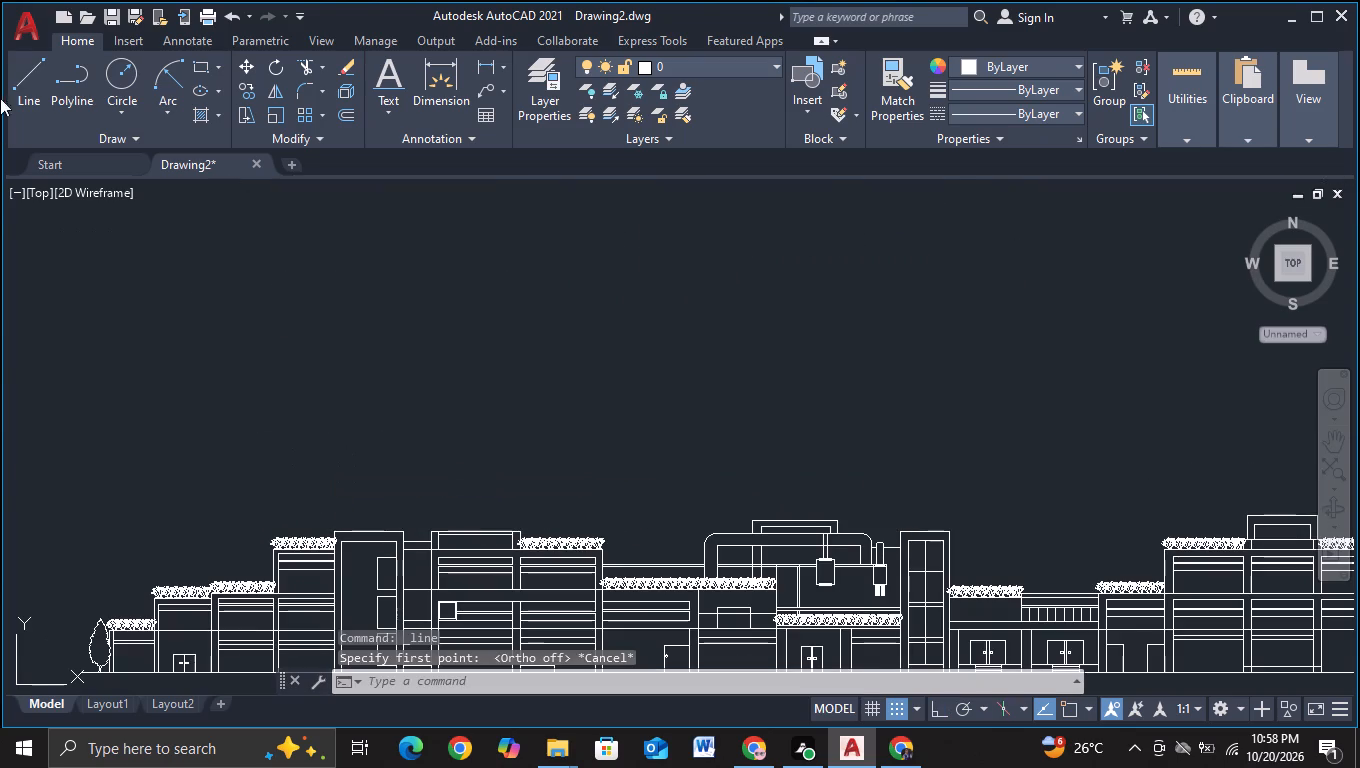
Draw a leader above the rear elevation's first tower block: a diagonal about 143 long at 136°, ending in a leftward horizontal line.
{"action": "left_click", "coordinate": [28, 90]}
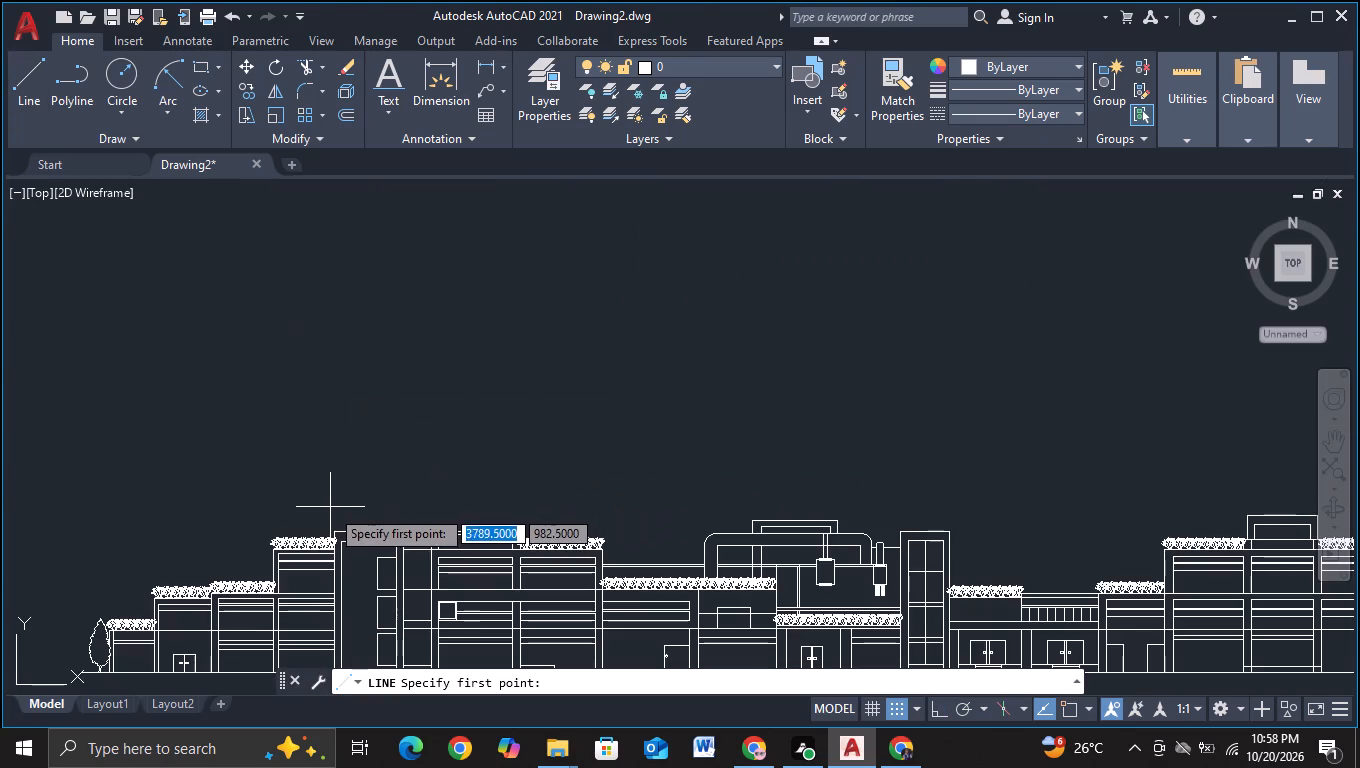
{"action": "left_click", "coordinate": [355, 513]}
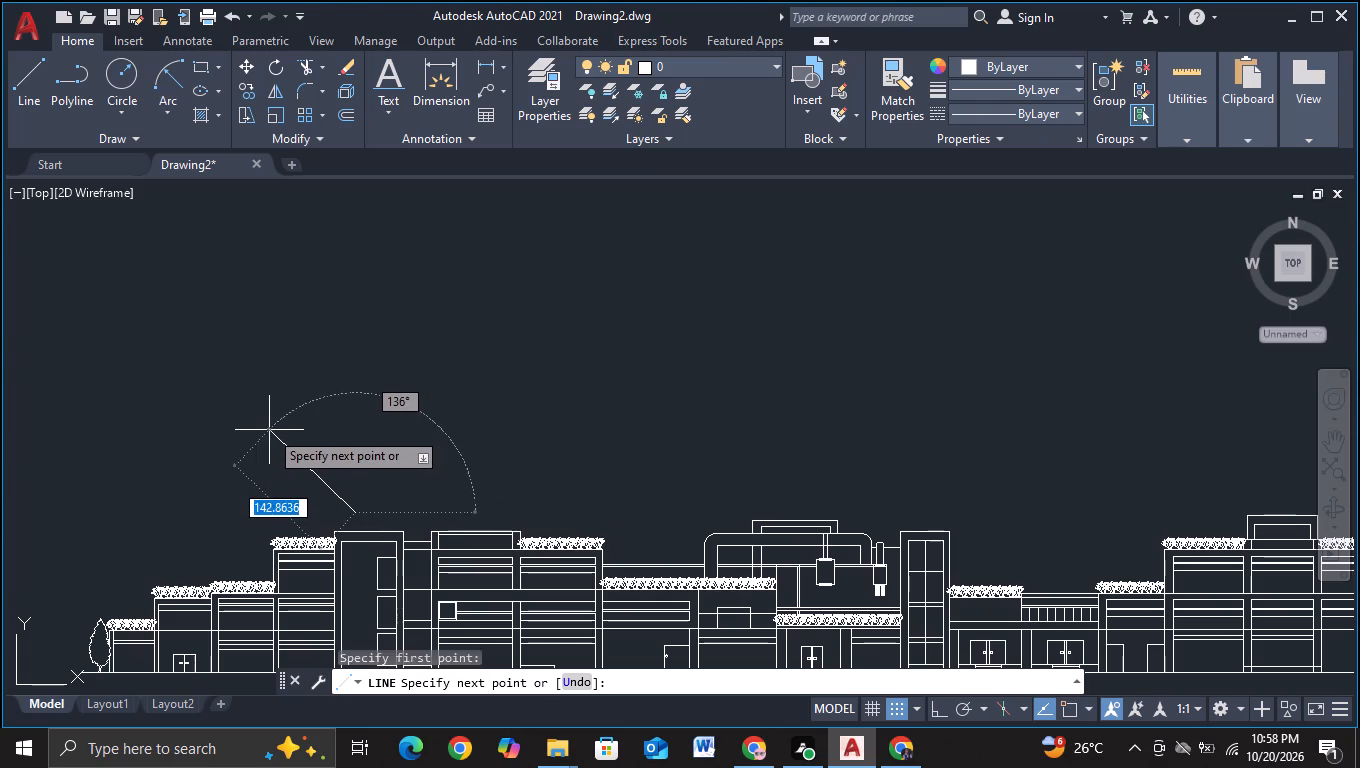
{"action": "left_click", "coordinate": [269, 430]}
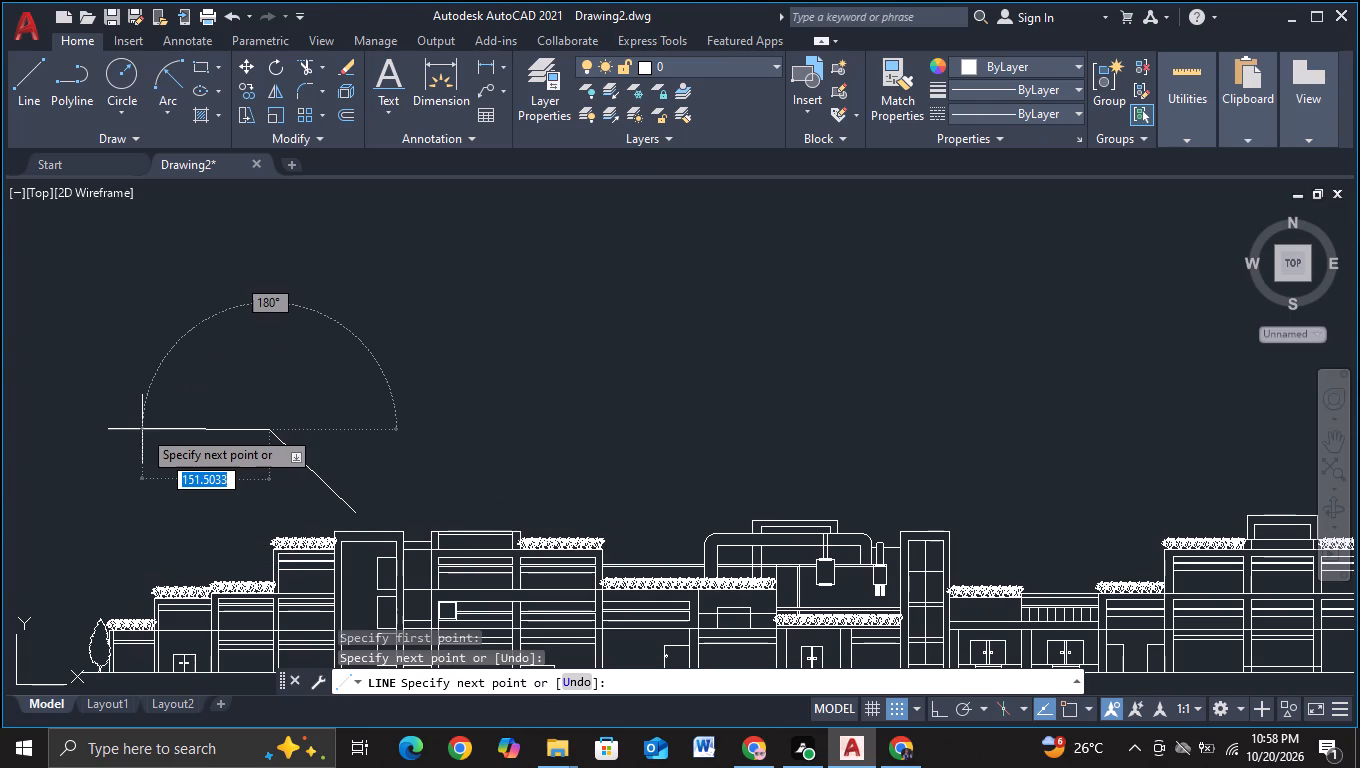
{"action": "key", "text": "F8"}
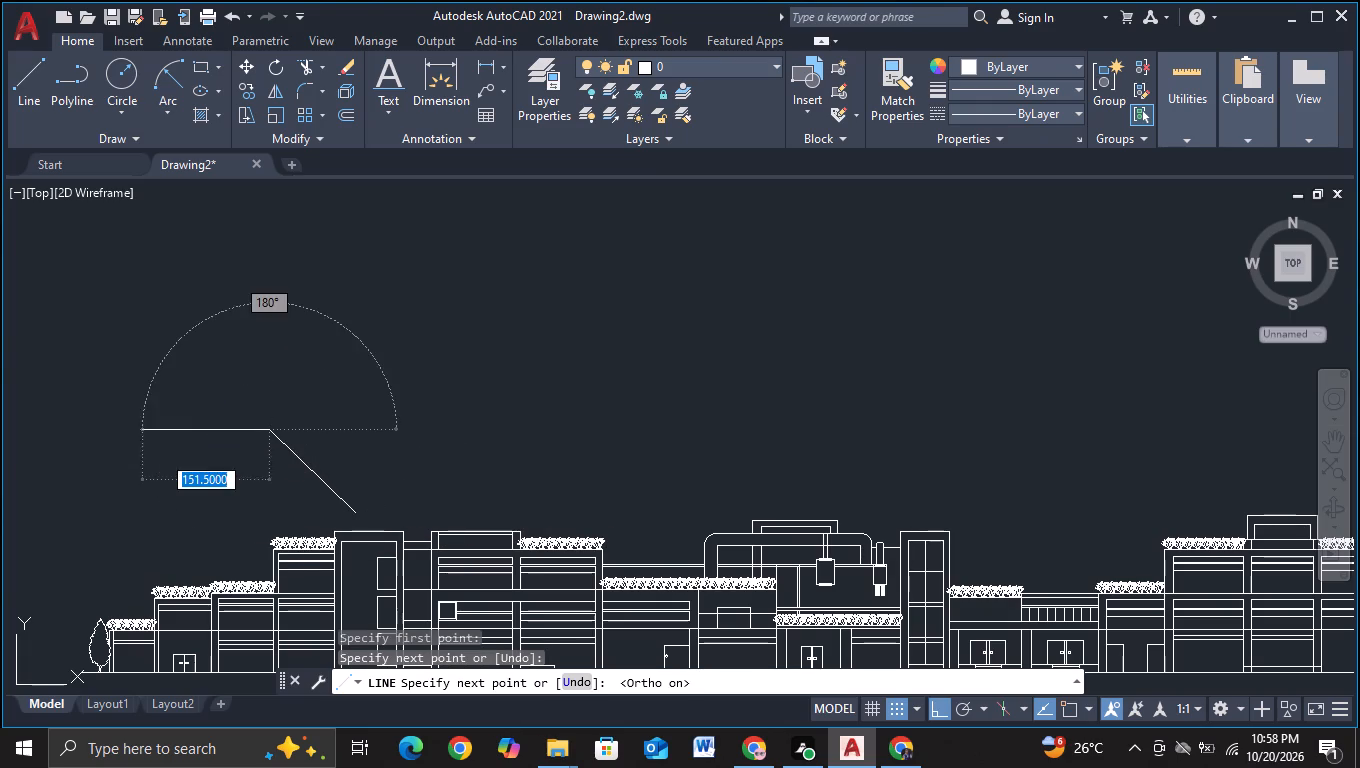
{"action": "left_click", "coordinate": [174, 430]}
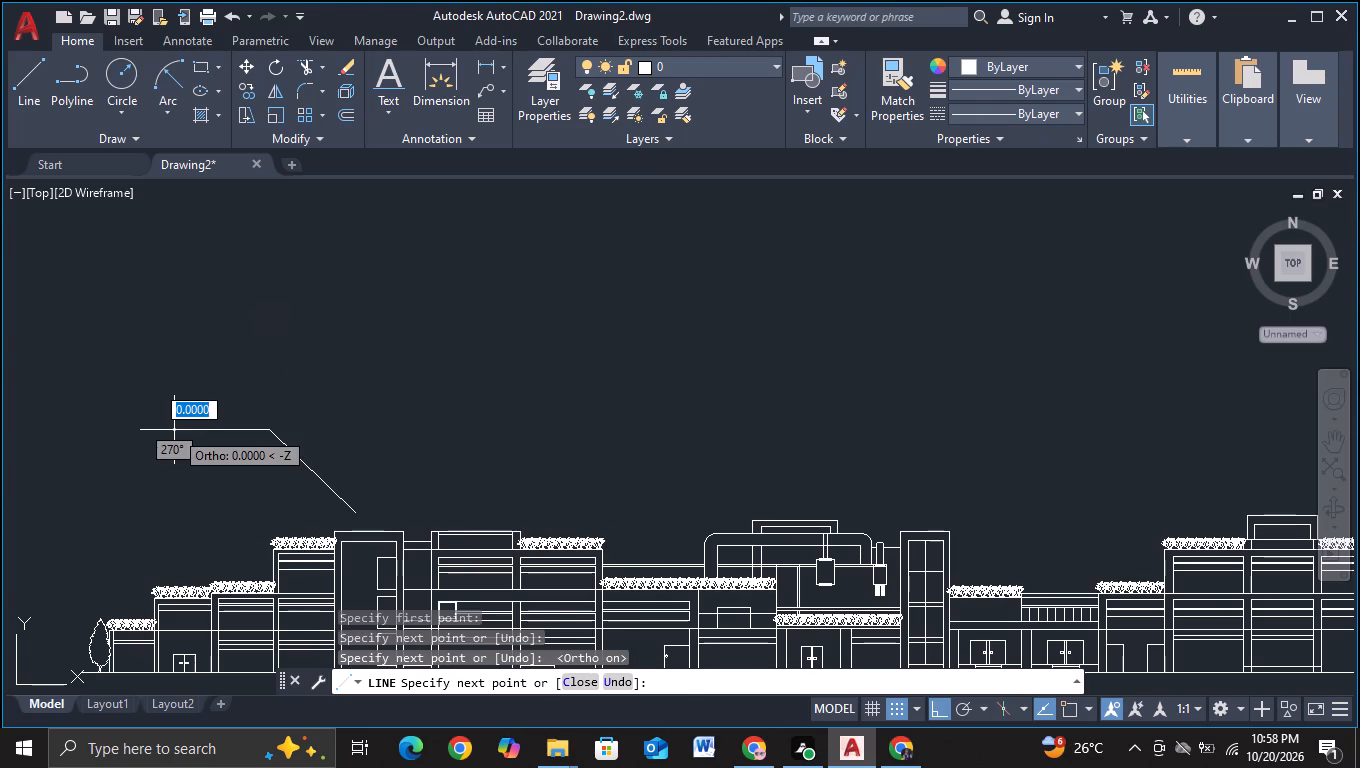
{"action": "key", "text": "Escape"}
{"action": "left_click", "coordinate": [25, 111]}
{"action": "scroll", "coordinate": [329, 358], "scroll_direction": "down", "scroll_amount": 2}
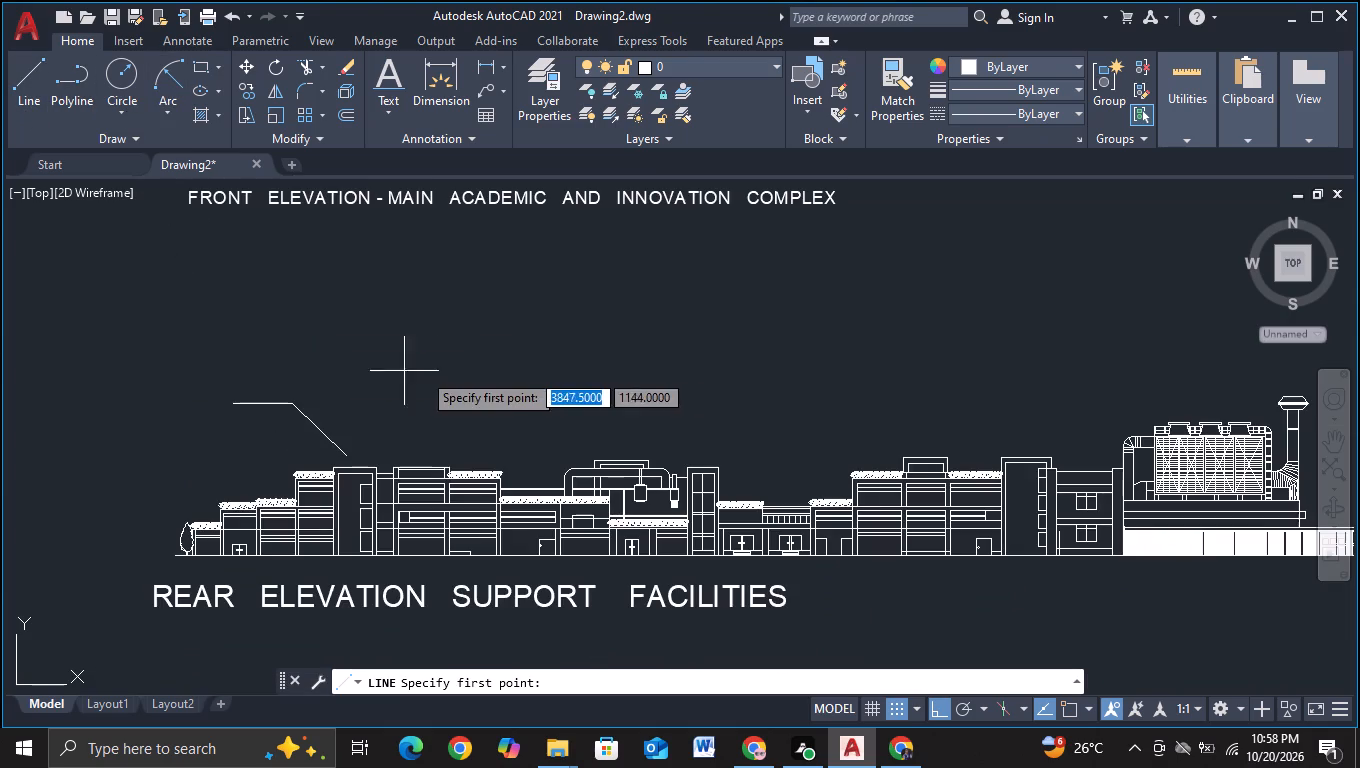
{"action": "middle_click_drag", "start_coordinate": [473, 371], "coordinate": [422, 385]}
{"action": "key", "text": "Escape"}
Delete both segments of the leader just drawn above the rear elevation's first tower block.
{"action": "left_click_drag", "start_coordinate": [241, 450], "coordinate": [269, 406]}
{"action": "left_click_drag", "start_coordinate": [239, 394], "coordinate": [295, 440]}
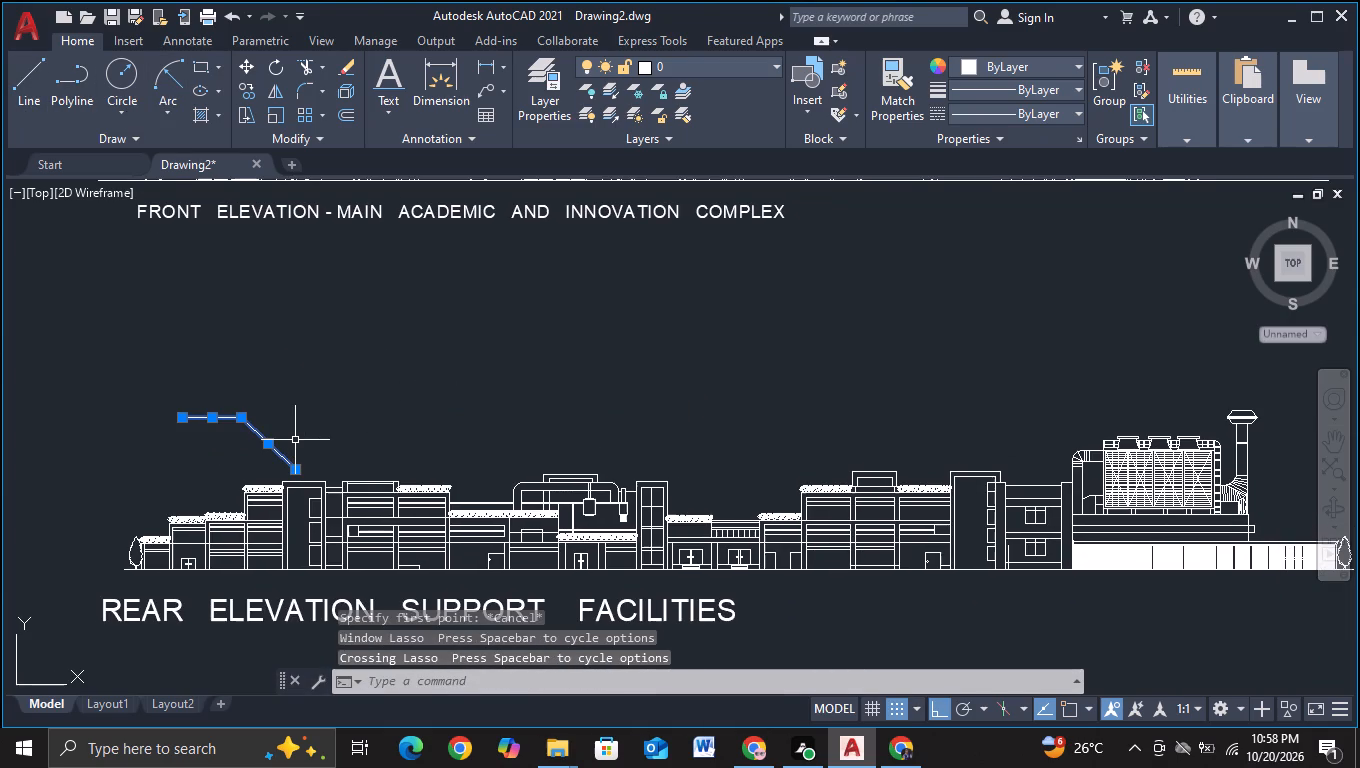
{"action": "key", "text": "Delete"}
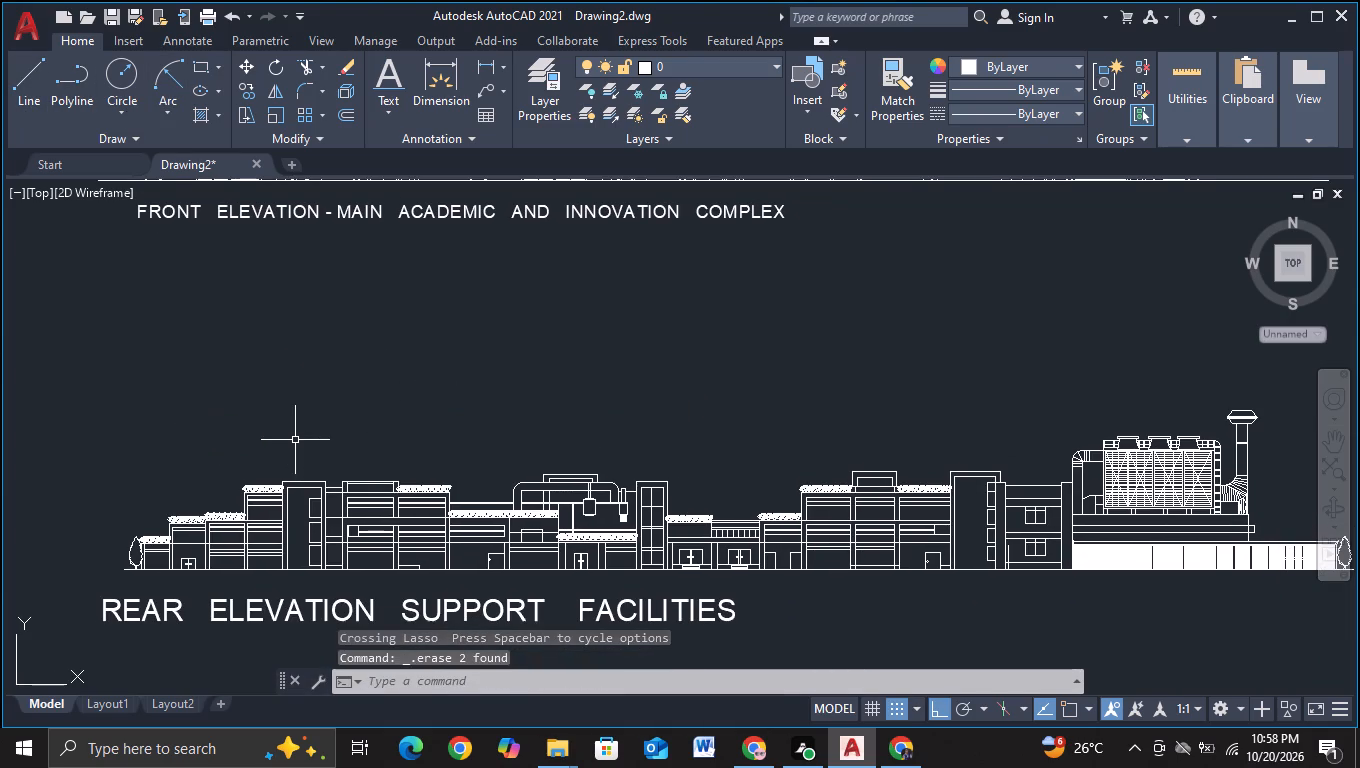
Draw a smaller leader just above the rear elevation's first tower block: a steep diagonal rising to the left, ending in a leftward horizontal line.
{"action": "left_click", "coordinate": [18, 104]}
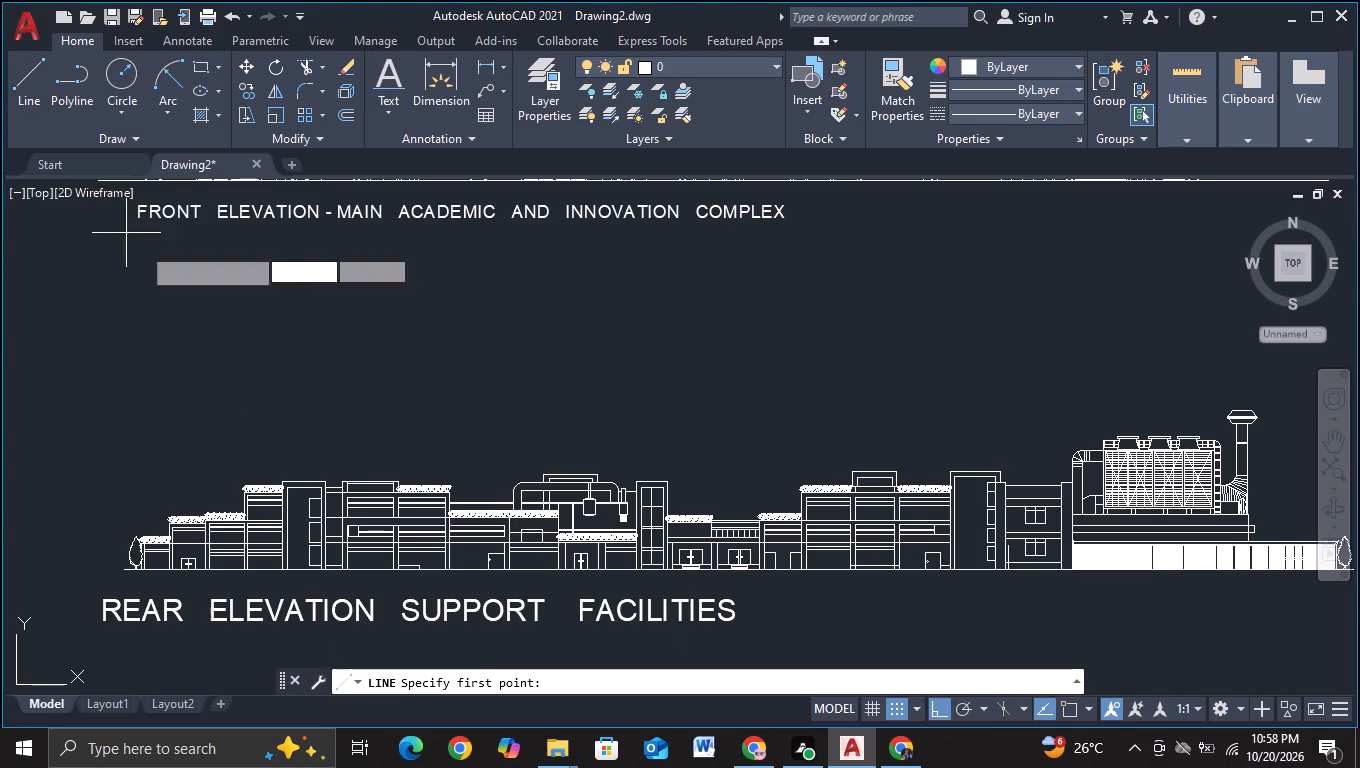
{"action": "scroll", "coordinate": [236, 342], "scroll_direction": "up", "scroll_amount": 1}
{"action": "middle_click_drag", "start_coordinate": [345, 504], "coordinate": [340, 407]}
{"action": "scroll", "coordinate": [340, 407], "scroll_direction": "up", "scroll_amount": 2}
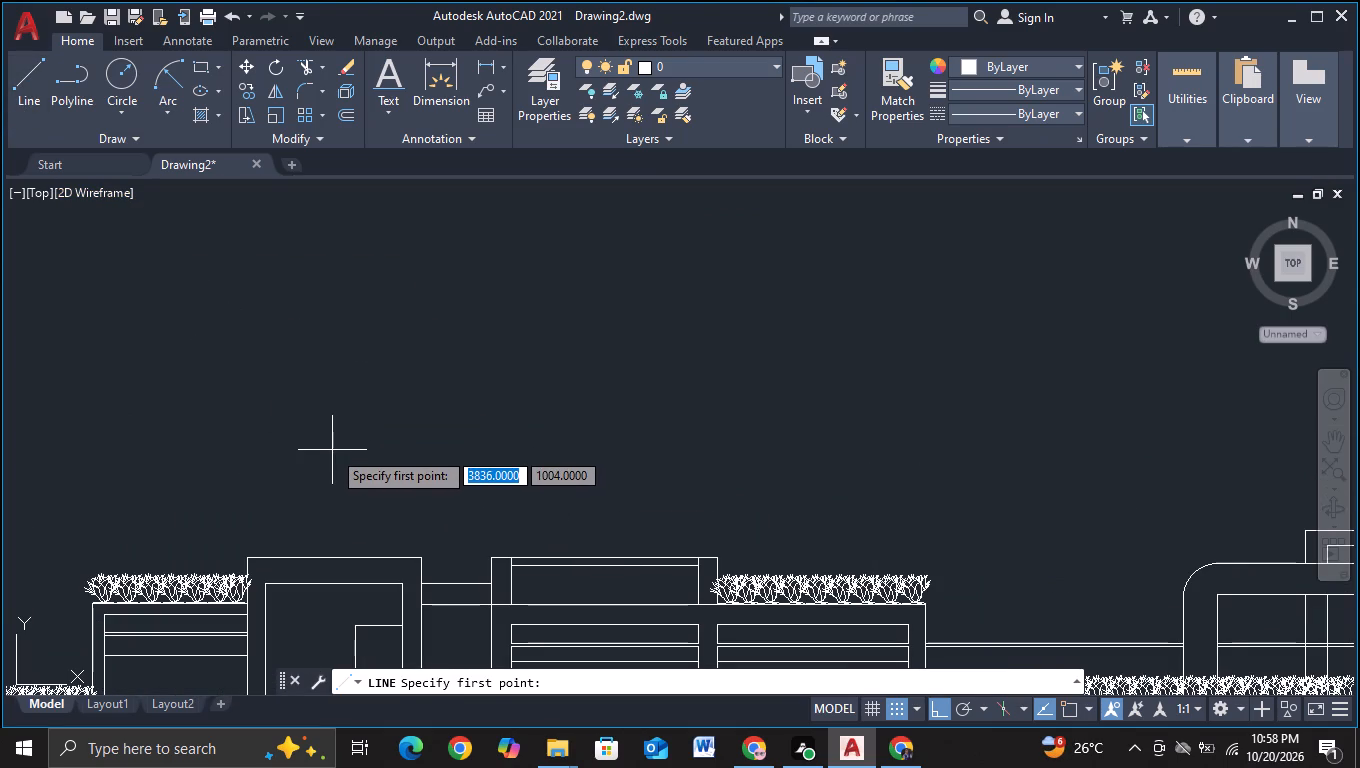
{"action": "key", "text": "F8"}
{"action": "left_click", "coordinate": [284, 507]}
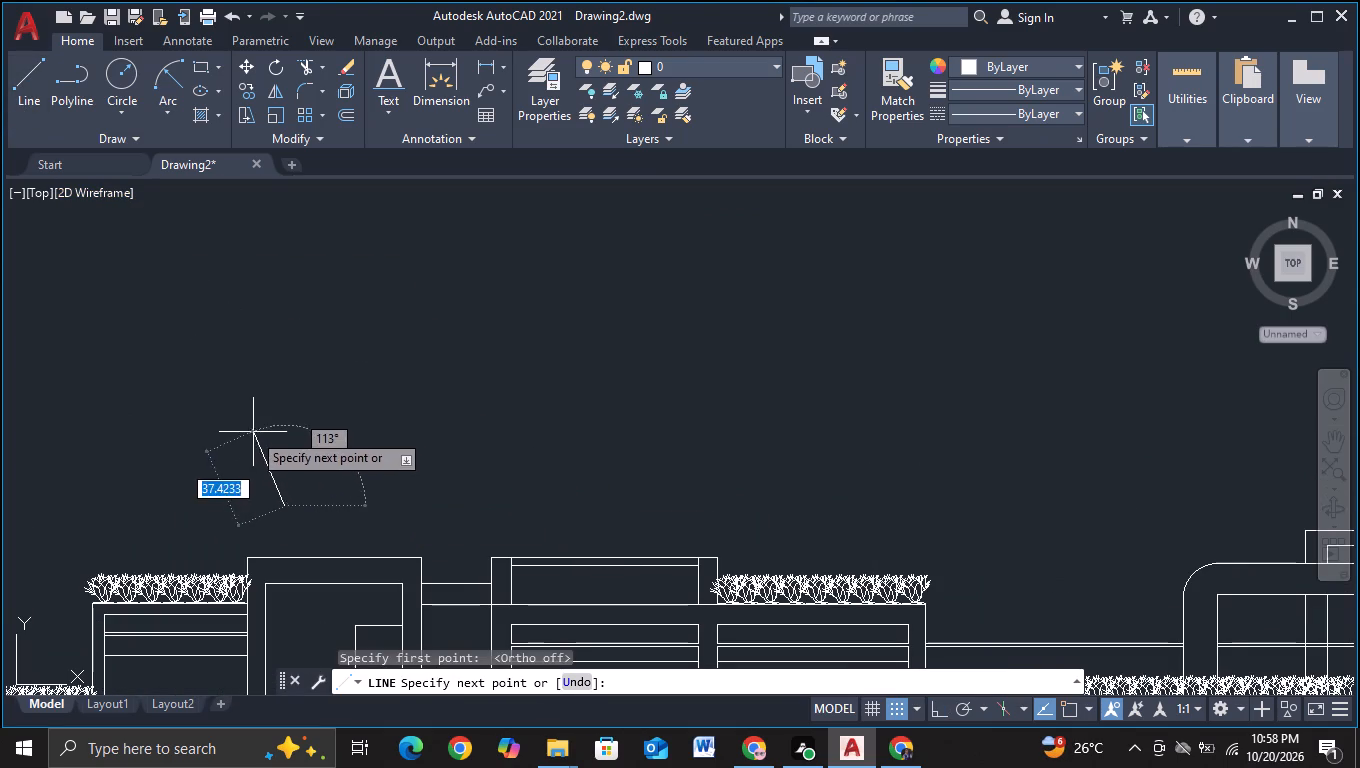
{"action": "left_click", "coordinate": [221, 381]}
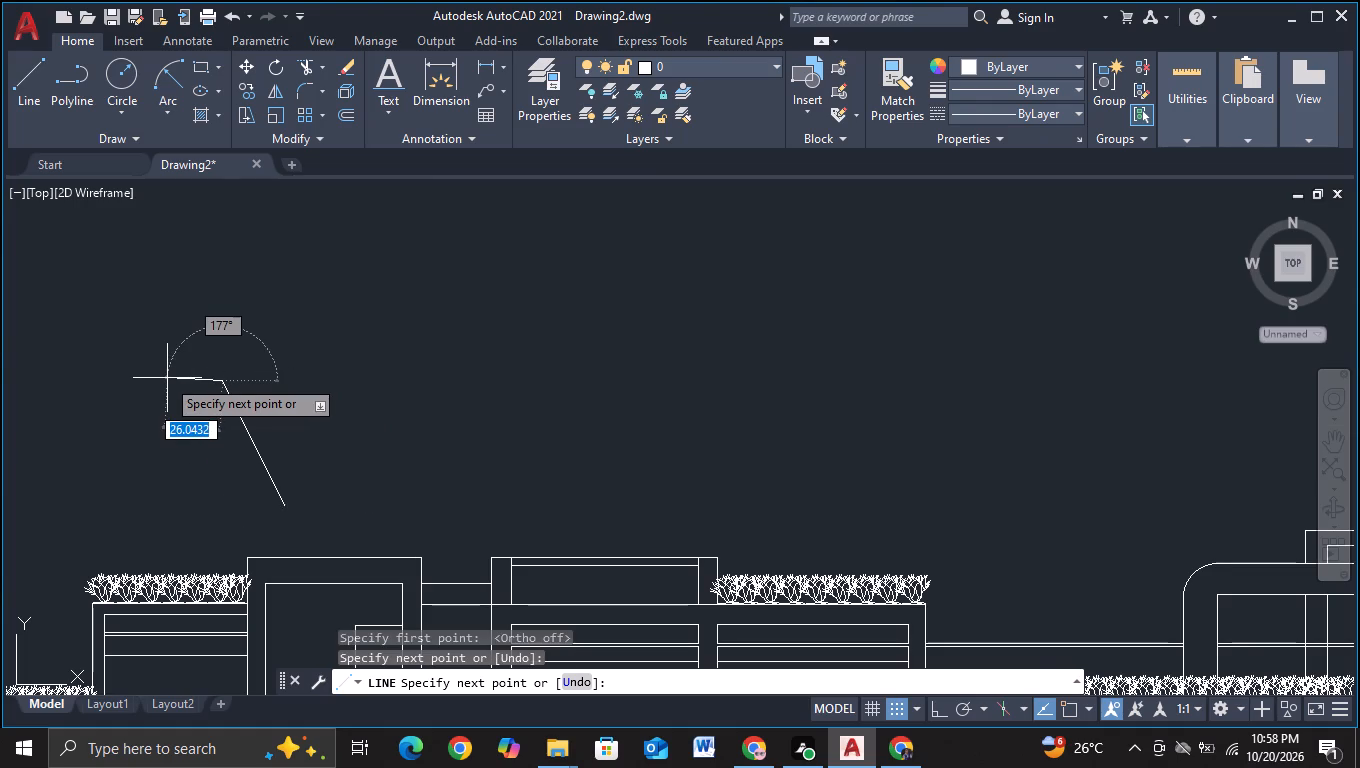
{"action": "scroll", "coordinate": [166, 378], "scroll_direction": "up", "scroll_amount": 1}
{"action": "key", "text": "F8"}
{"action": "scroll", "coordinate": [166, 378], "scroll_direction": "down", "scroll_amount": 2}
{"action": "middle_click_drag", "start_coordinate": [166, 378], "coordinate": [182, 379]}
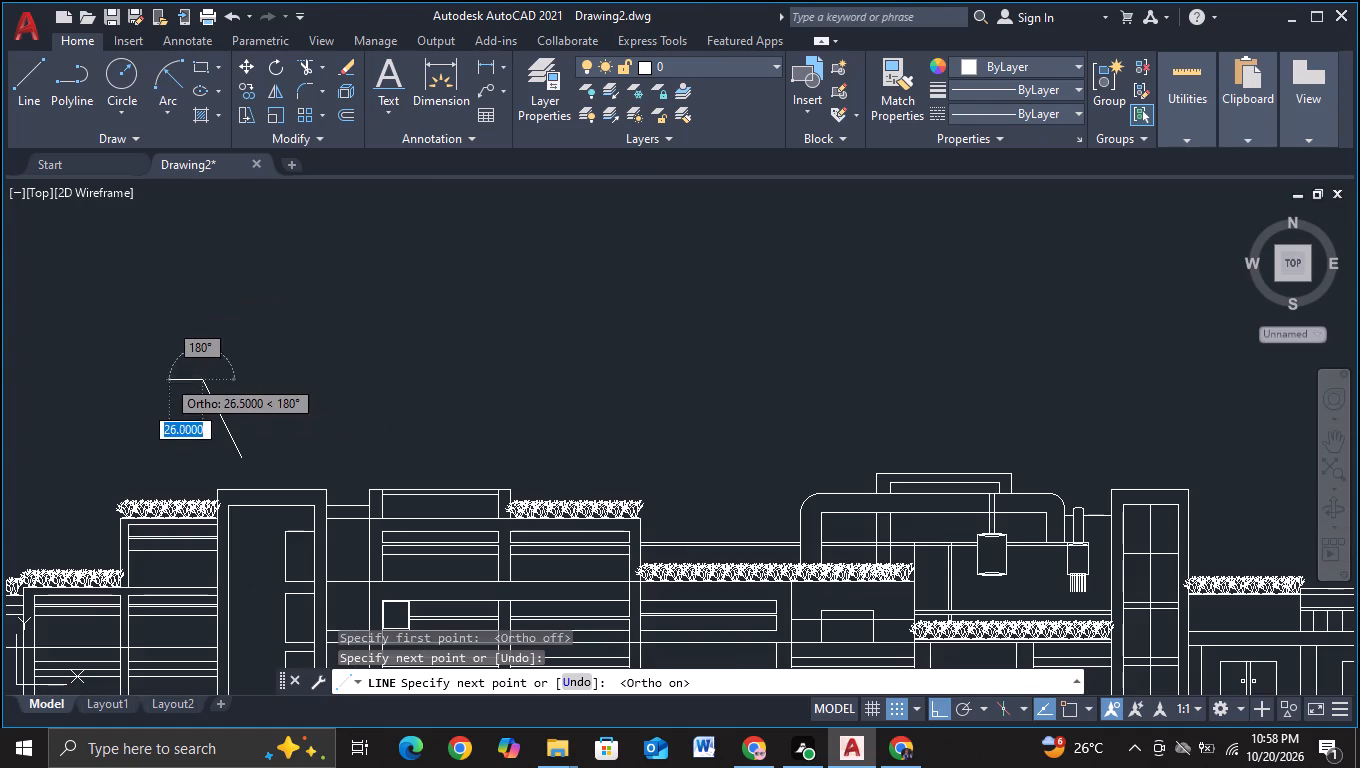
{"action": "middle_click_drag", "start_coordinate": [182, 379], "coordinate": [435, 404]}
{"action": "middle_click_drag", "start_coordinate": [306, 404], "coordinate": [650, 405]}
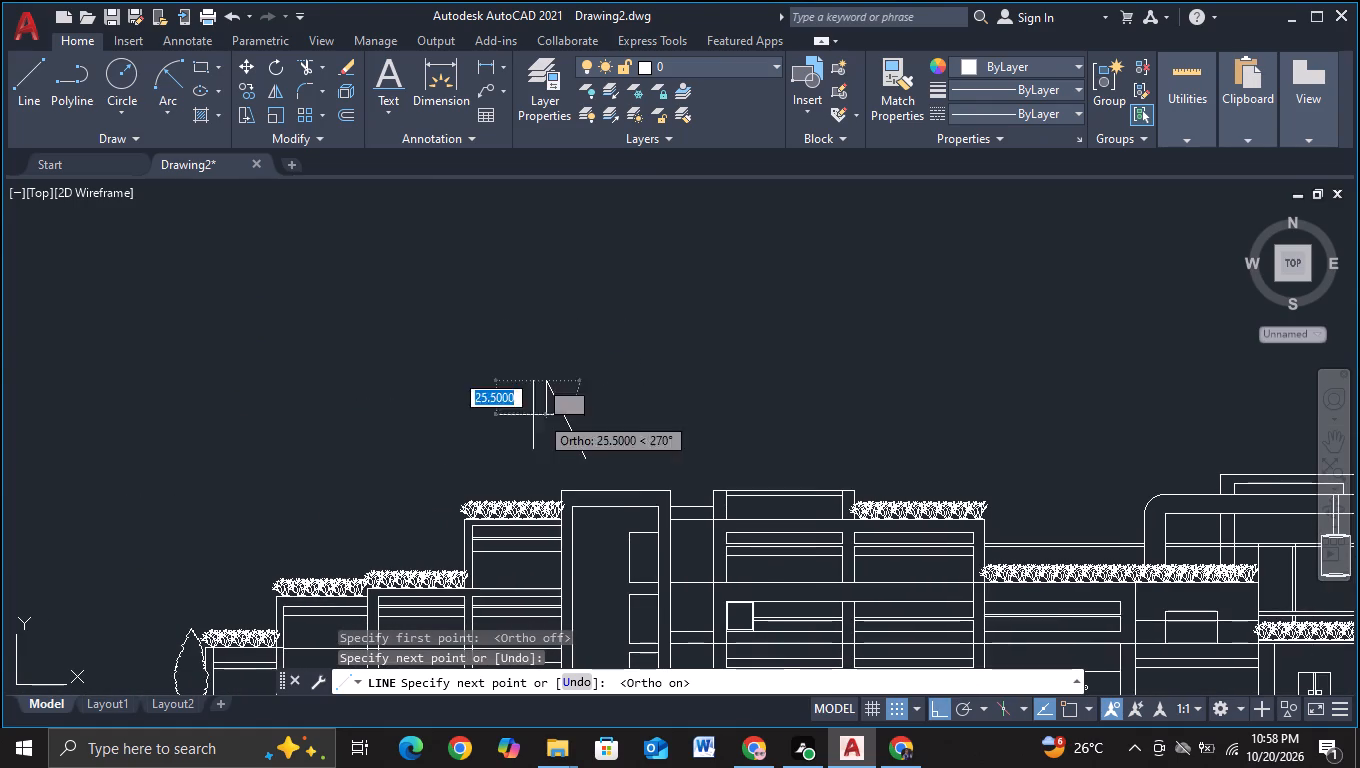
{"action": "left_click", "coordinate": [468, 398]}
{"action": "key", "text": "Escape"}
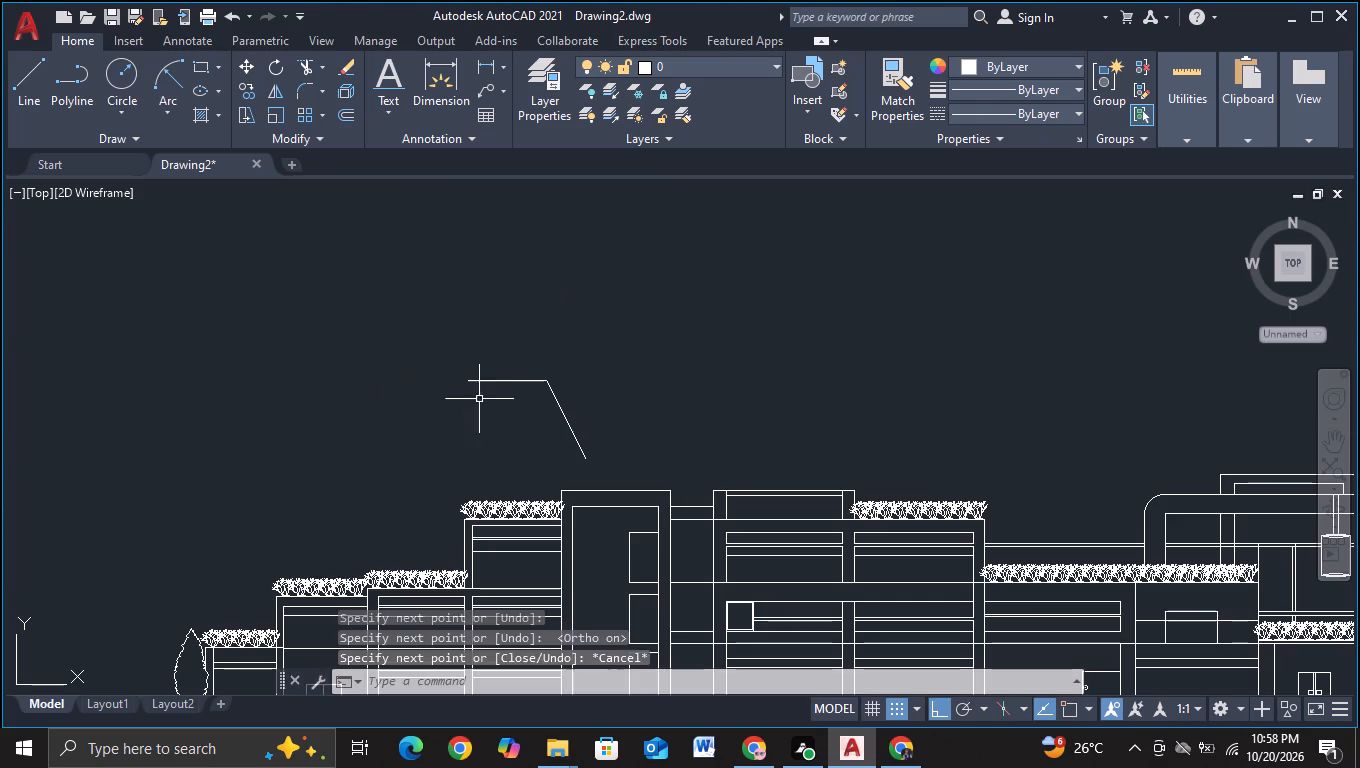
Draw a diagonal leader line about 84 long at 122°, rising from just above the glazed tower beside the curved ducts.
{"action": "scroll", "coordinate": [609, 408], "scroll_direction": "down", "scroll_amount": 2}
{"action": "middle_click_drag", "start_coordinate": [692, 397], "coordinate": [547, 429]}
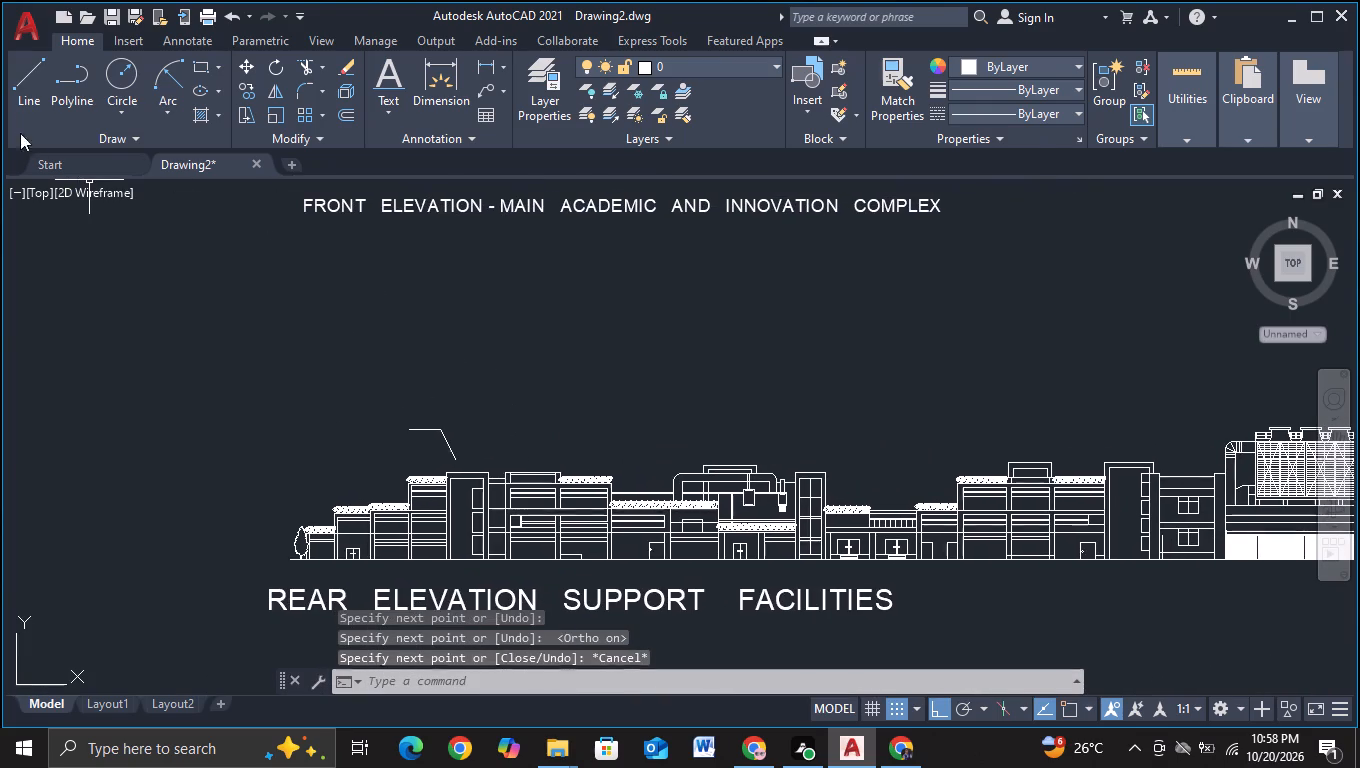
{"action": "left_click", "coordinate": [18, 117]}
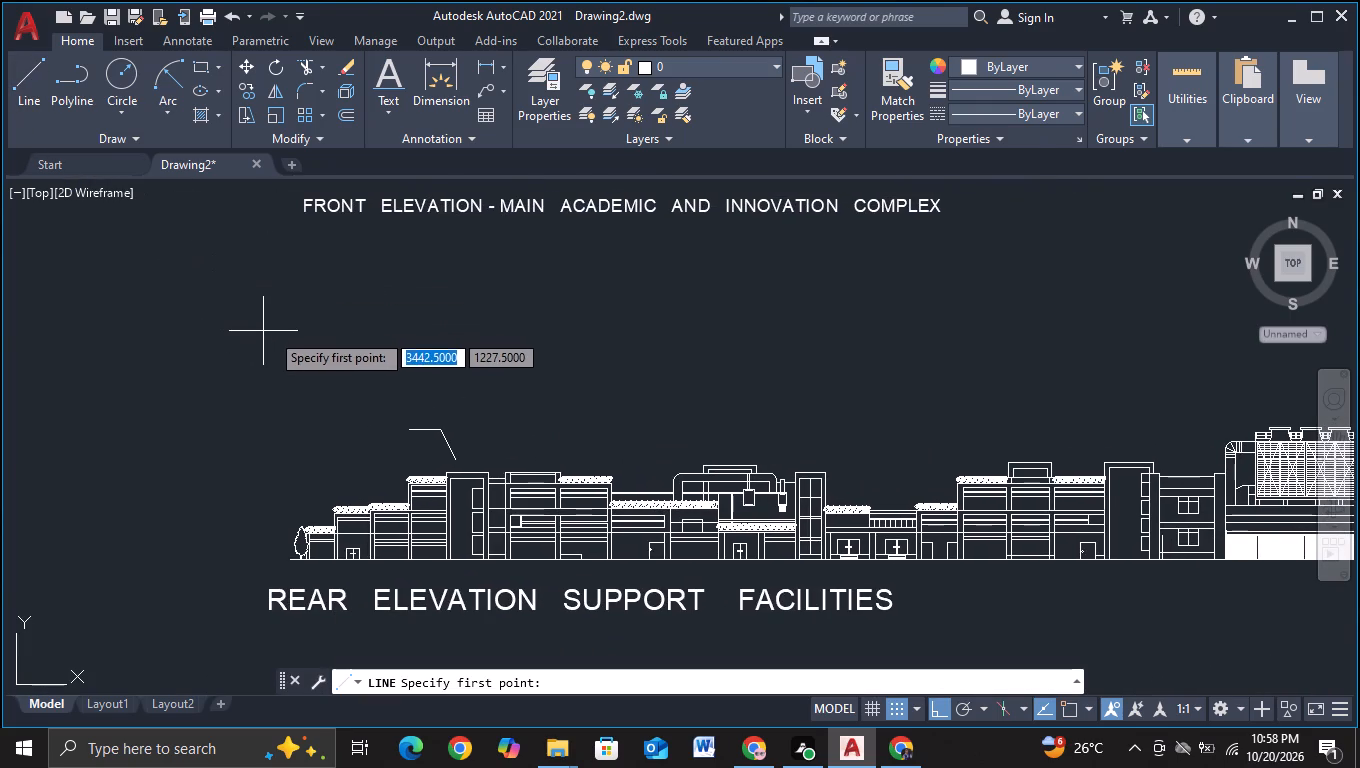
{"action": "middle_click_drag", "start_coordinate": [514, 352], "coordinate": [308, 368]}
{"action": "scroll", "coordinate": [424, 372], "scroll_direction": "up", "scroll_amount": 2}
{"action": "middle_click_drag", "start_coordinate": [755, 515], "coordinate": [574, 366]}
{"action": "left_click", "coordinate": [672, 494]}
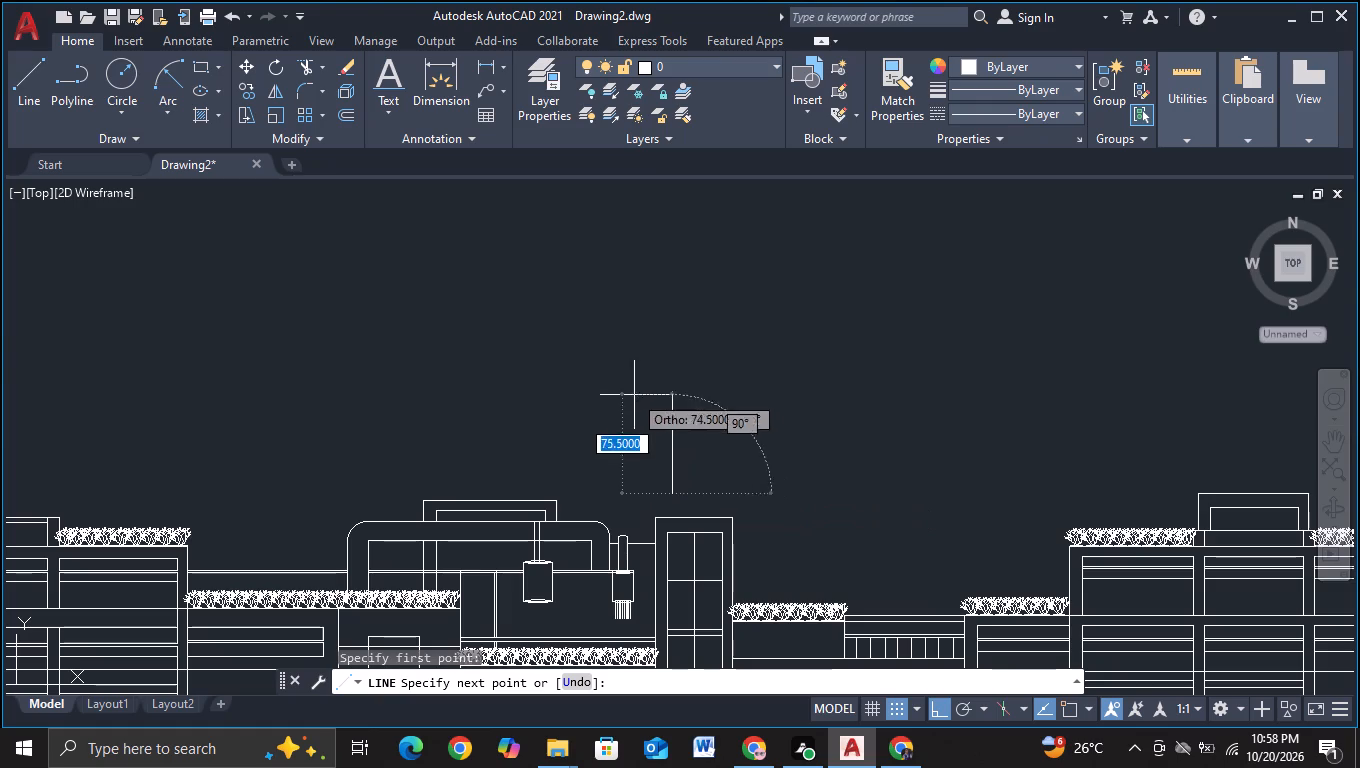
{"action": "key", "text": "F8"}
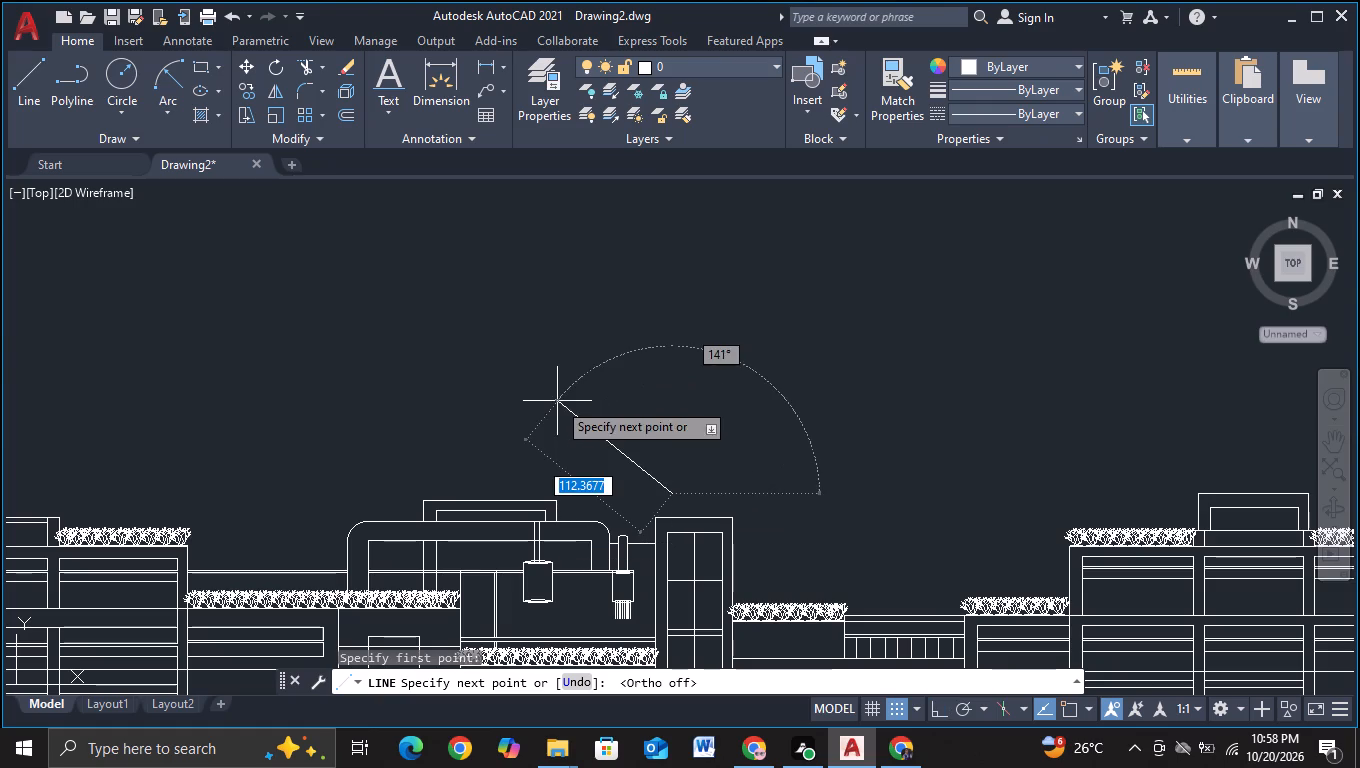
{"action": "left_click", "coordinate": [613, 400]}
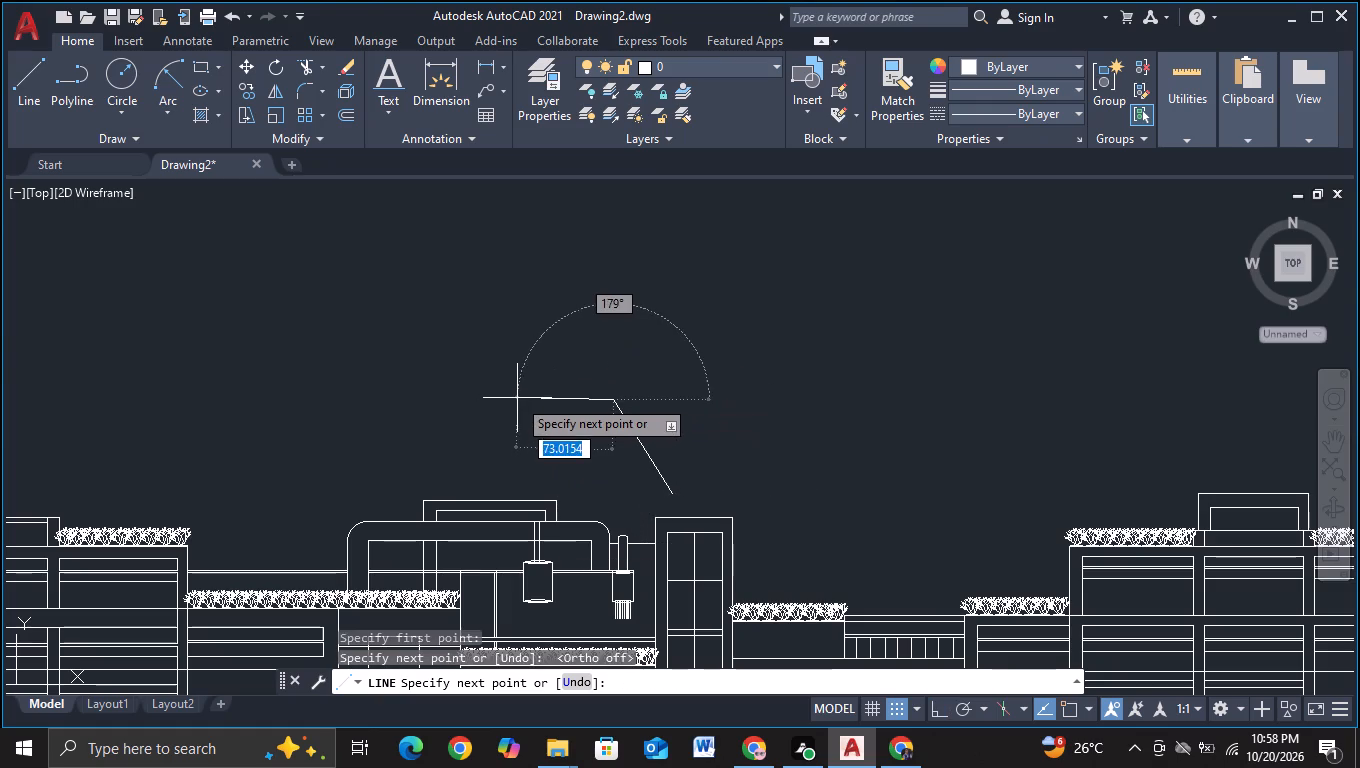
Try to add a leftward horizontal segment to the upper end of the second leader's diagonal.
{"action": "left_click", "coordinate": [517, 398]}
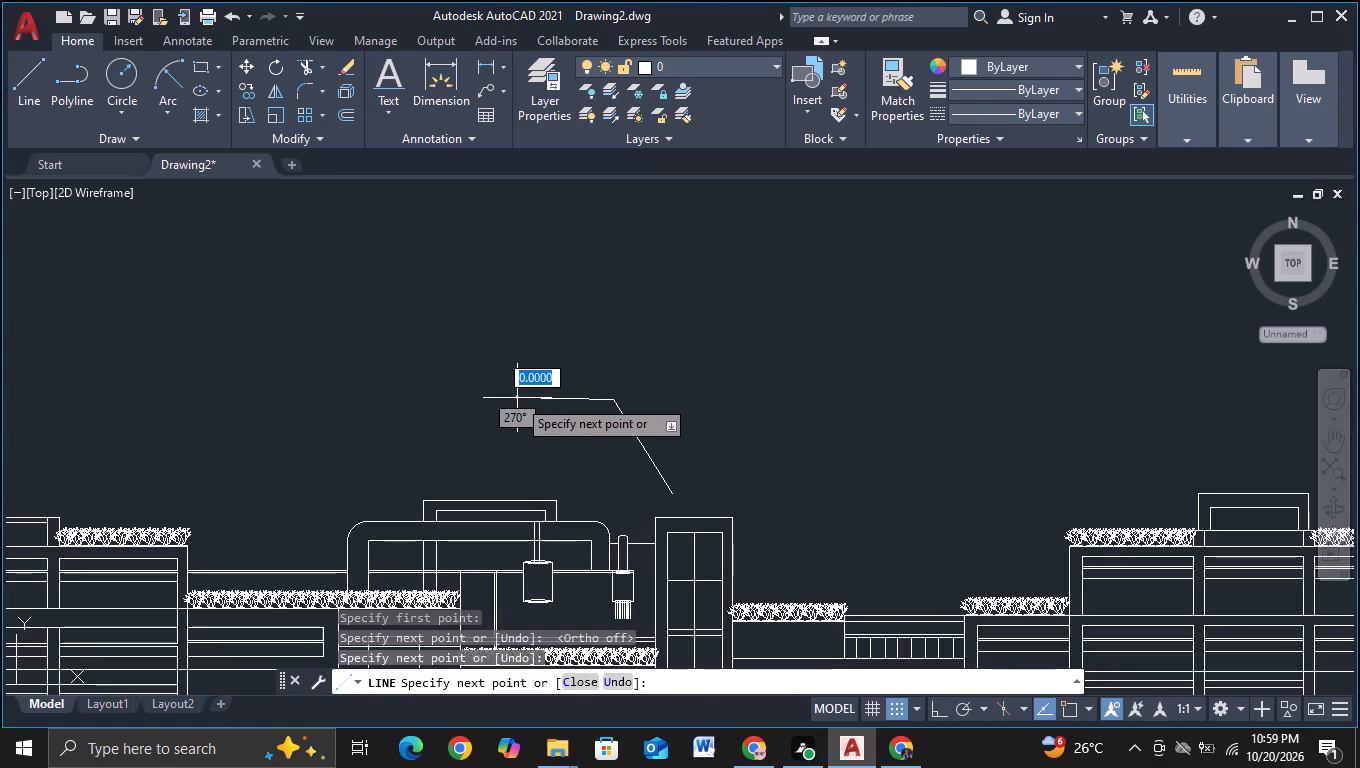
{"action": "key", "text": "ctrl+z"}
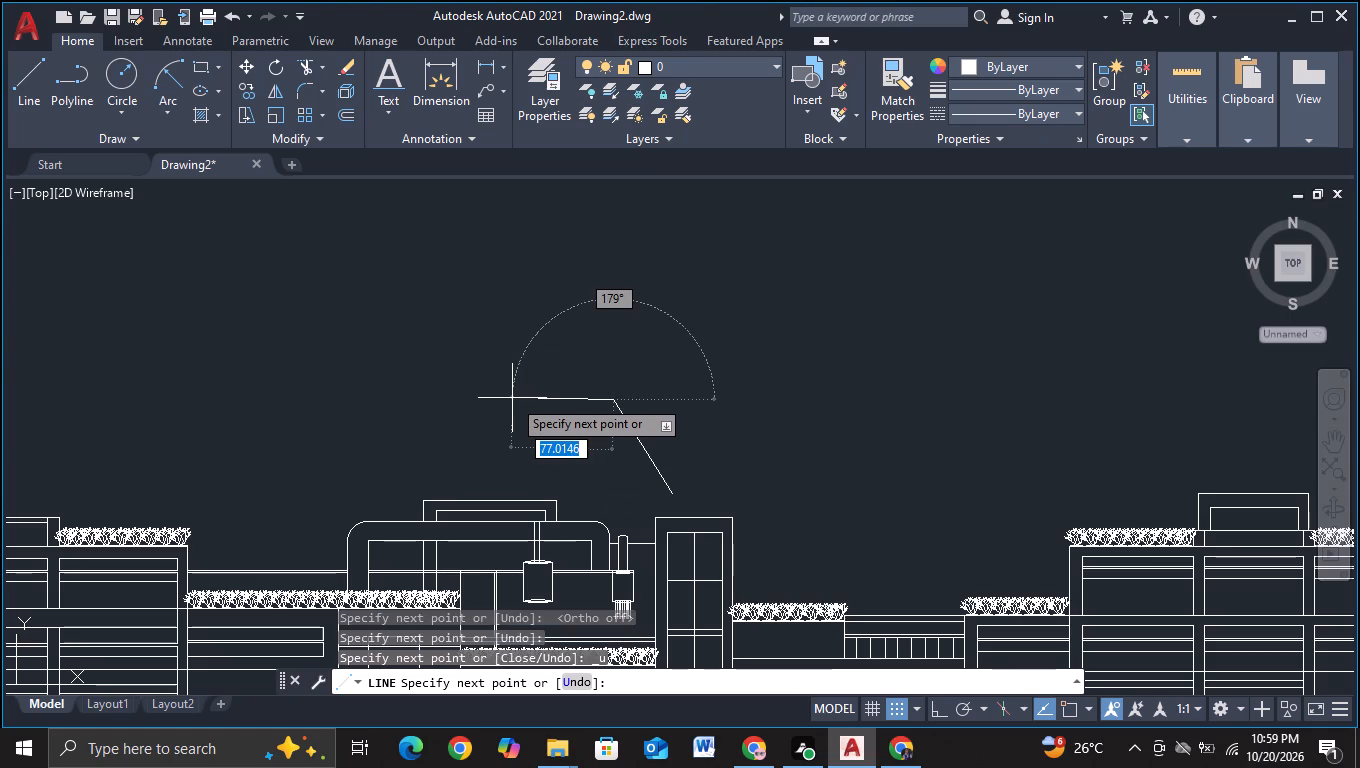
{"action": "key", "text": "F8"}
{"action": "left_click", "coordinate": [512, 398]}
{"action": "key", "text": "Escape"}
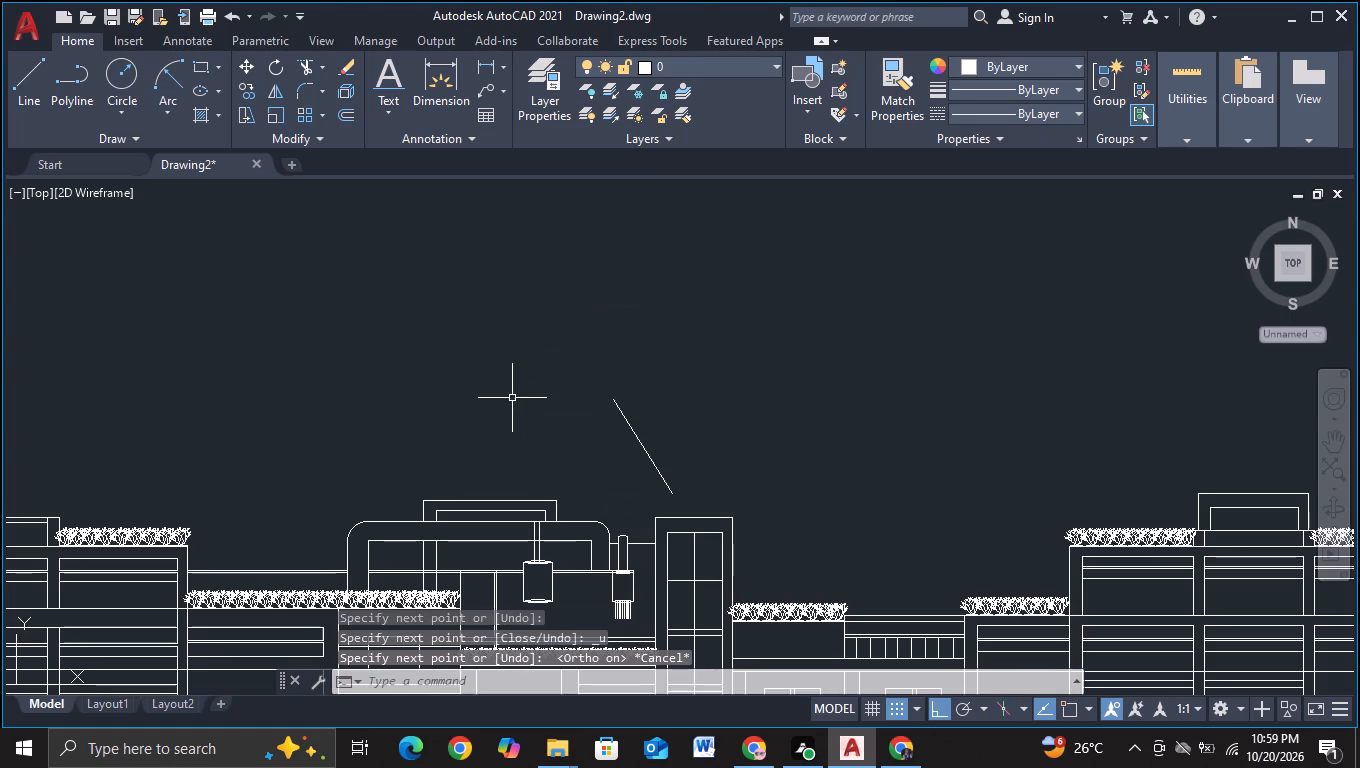
Add a leftward horizontal segment from the upper end of the diagonal leader above the glazed tower beside the curved ducts.
{"action": "left_click", "coordinate": [15, 96]}
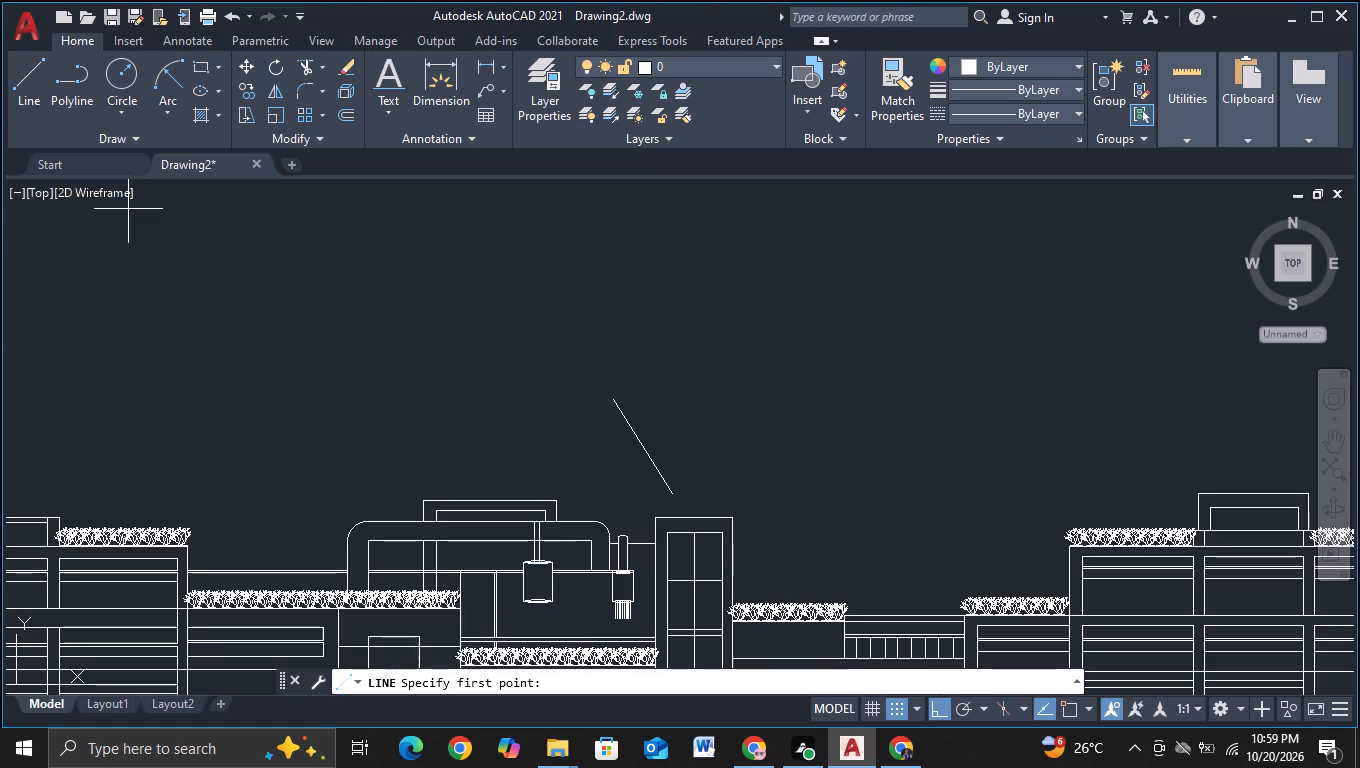
{"action": "key", "text": "F3"}
{"action": "left_click", "coordinate": [616, 402]}
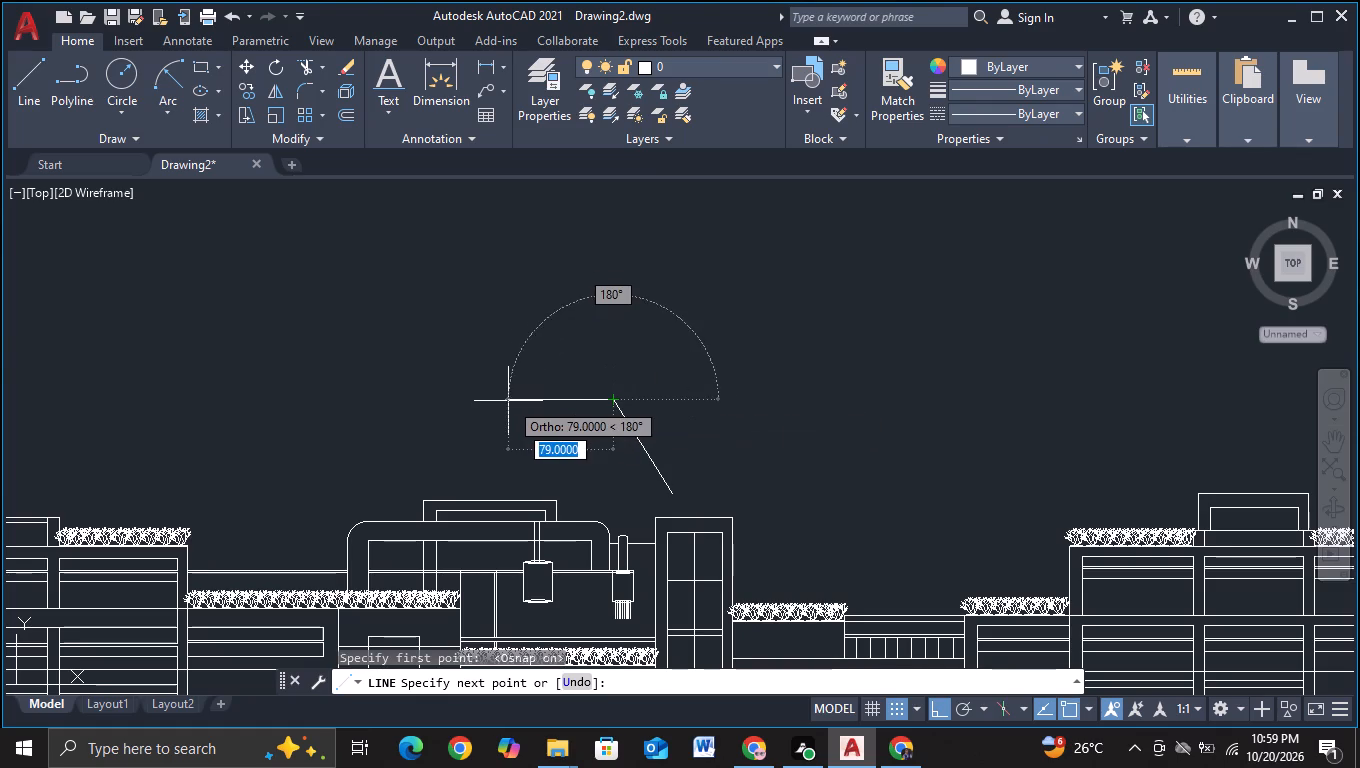
{"action": "left_click", "coordinate": [531, 396]}
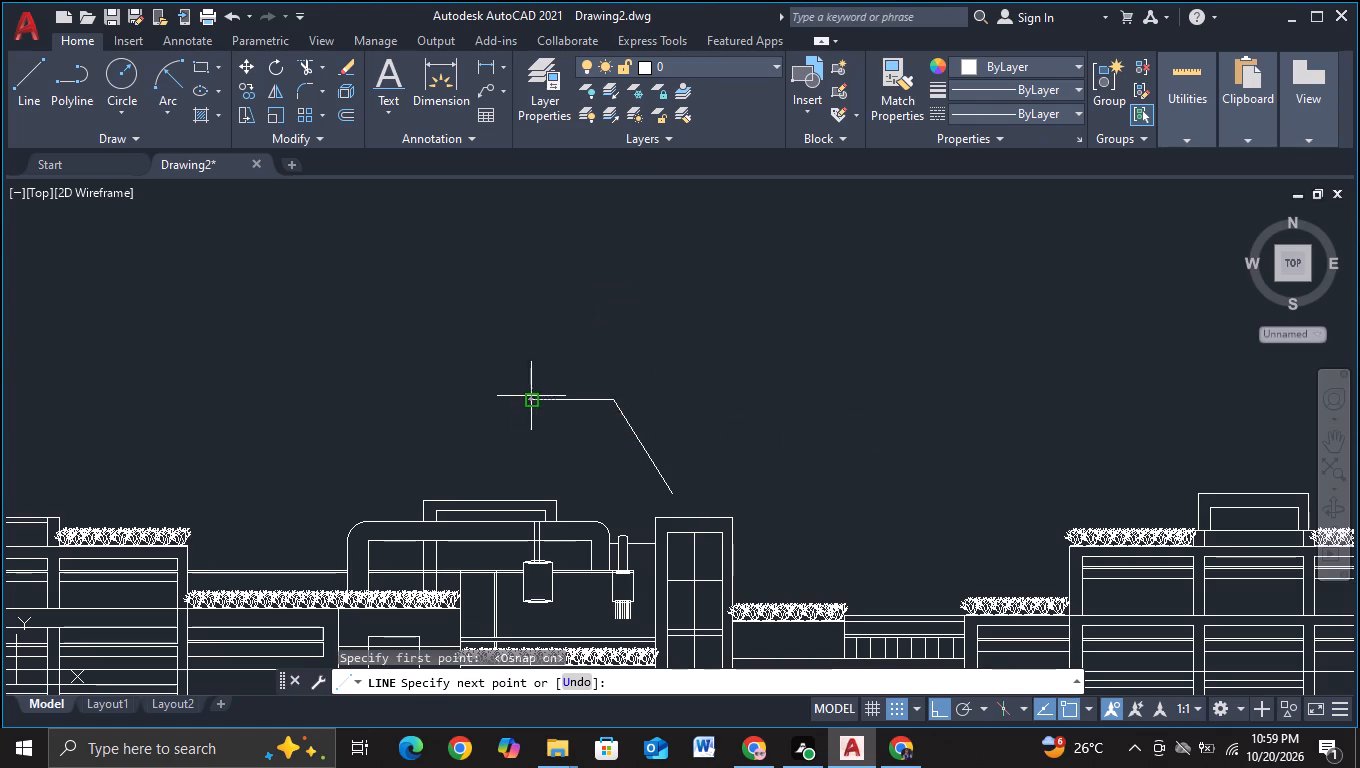
{"action": "key", "text": "Escape"}
Draw a leader above the narrow windowed block beside the cooling plant: a vertical line rising from above its roof, ending in a short leftward horizontal.
{"action": "scroll", "coordinate": [551, 391], "scroll_direction": "down", "scroll_amount": 2}
{"action": "middle_click_drag", "start_coordinate": [690, 403], "coordinate": [672, 360]}
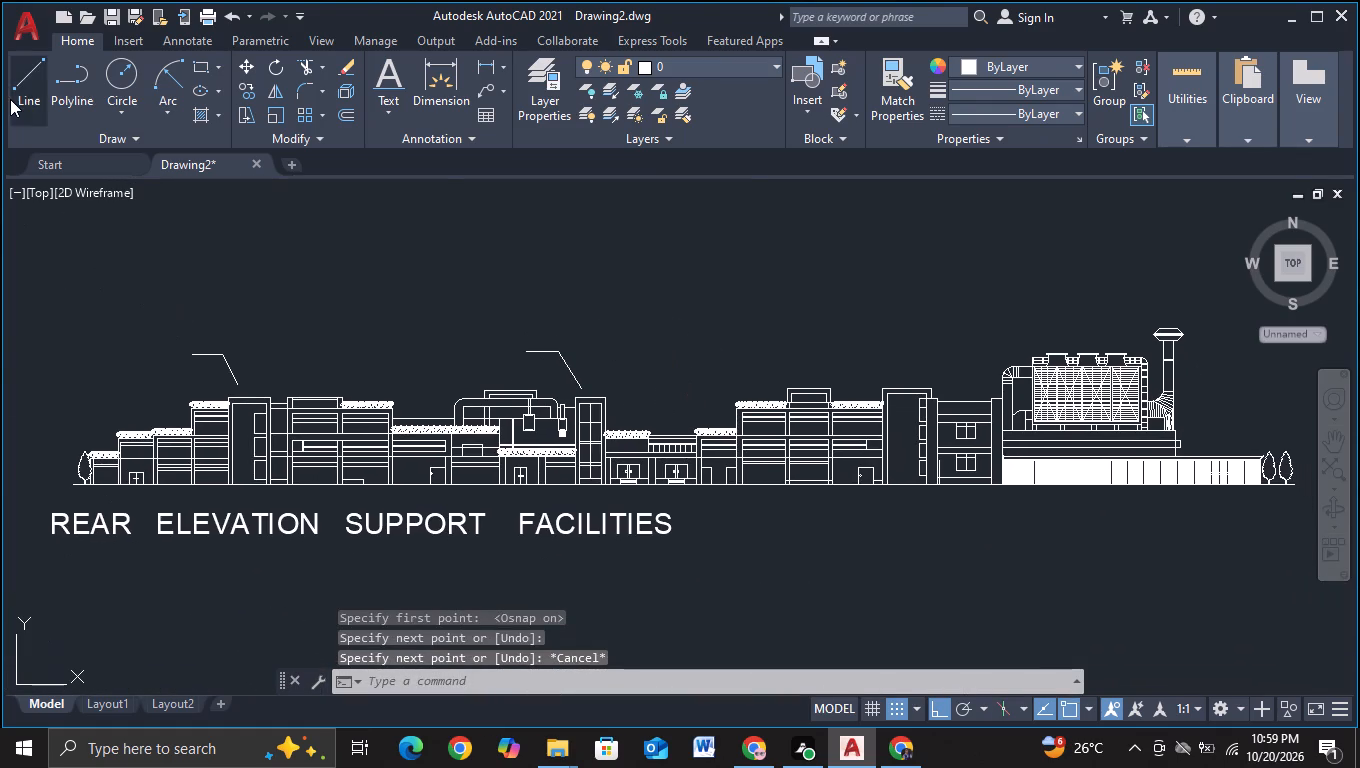
{"action": "left_click", "coordinate": [10, 99]}
{"action": "middle_click_drag", "start_coordinate": [706, 330], "coordinate": [610, 338]}
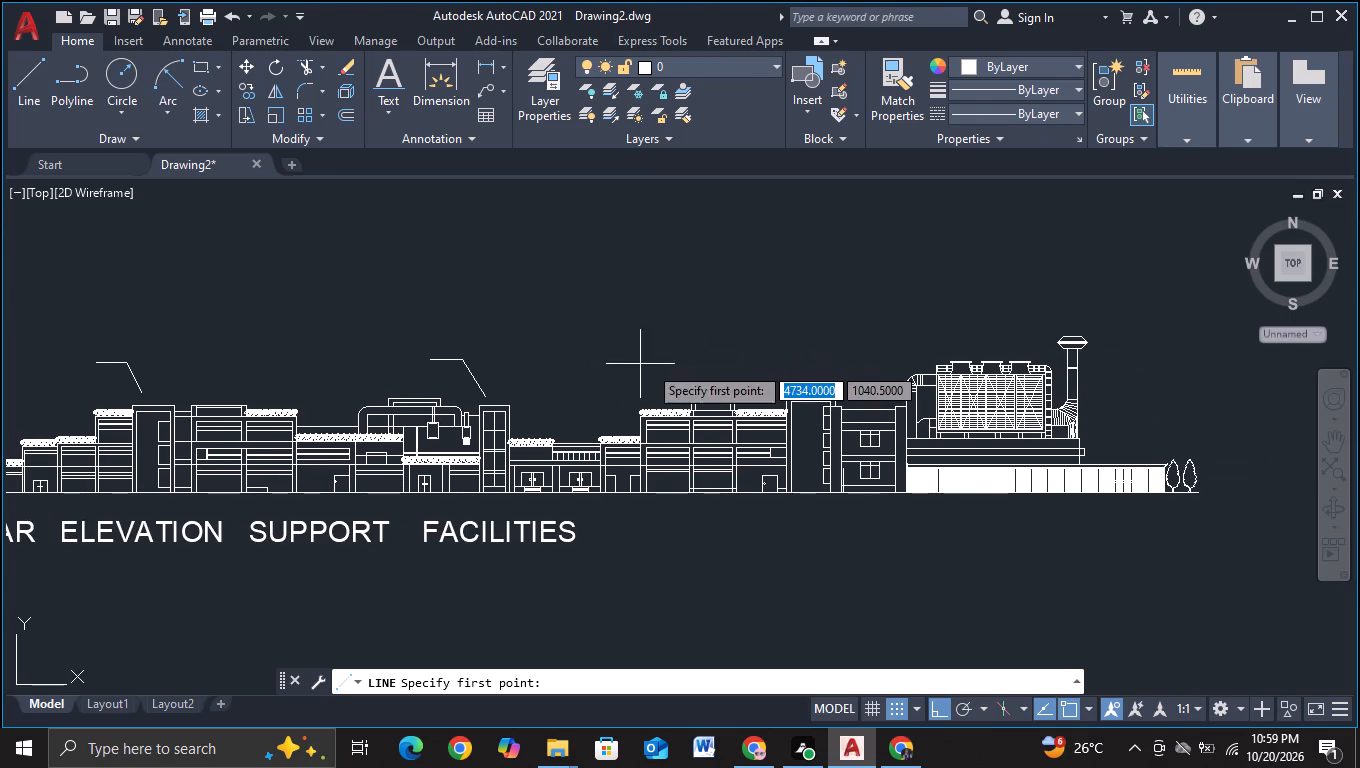
{"action": "middle_click_drag", "start_coordinate": [680, 370], "coordinate": [505, 413]}
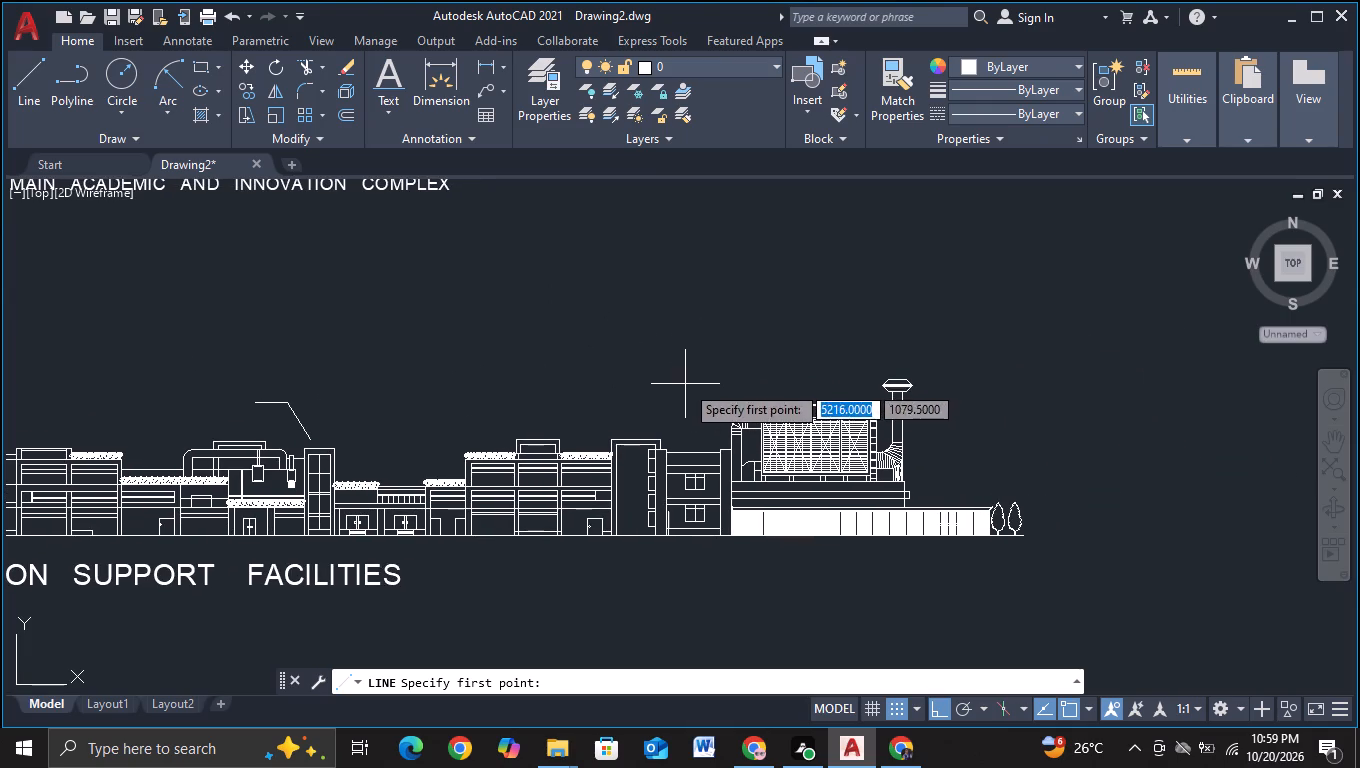
{"action": "scroll", "coordinate": [720, 404], "scroll_direction": "up", "scroll_amount": 1}
{"action": "left_click", "coordinate": [685, 466]}
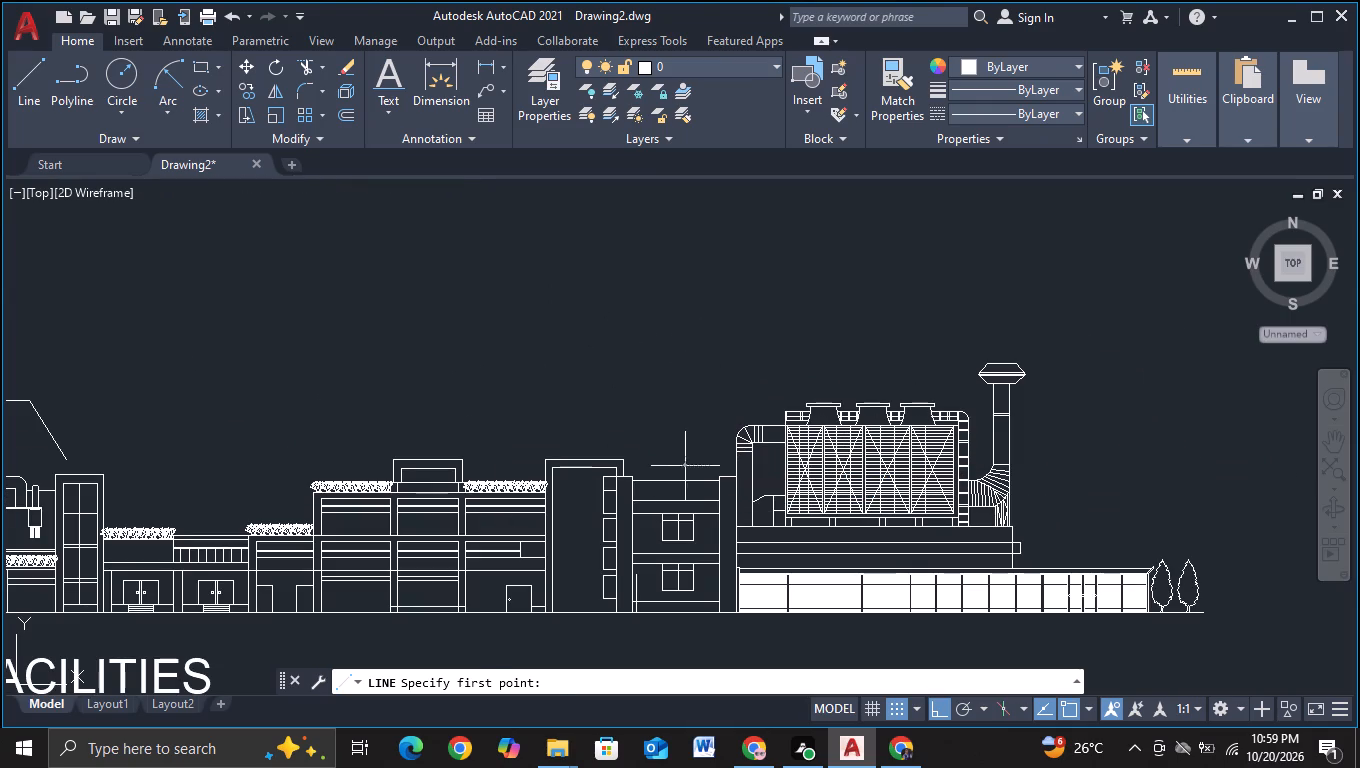
{"action": "left_click", "coordinate": [668, 359]}
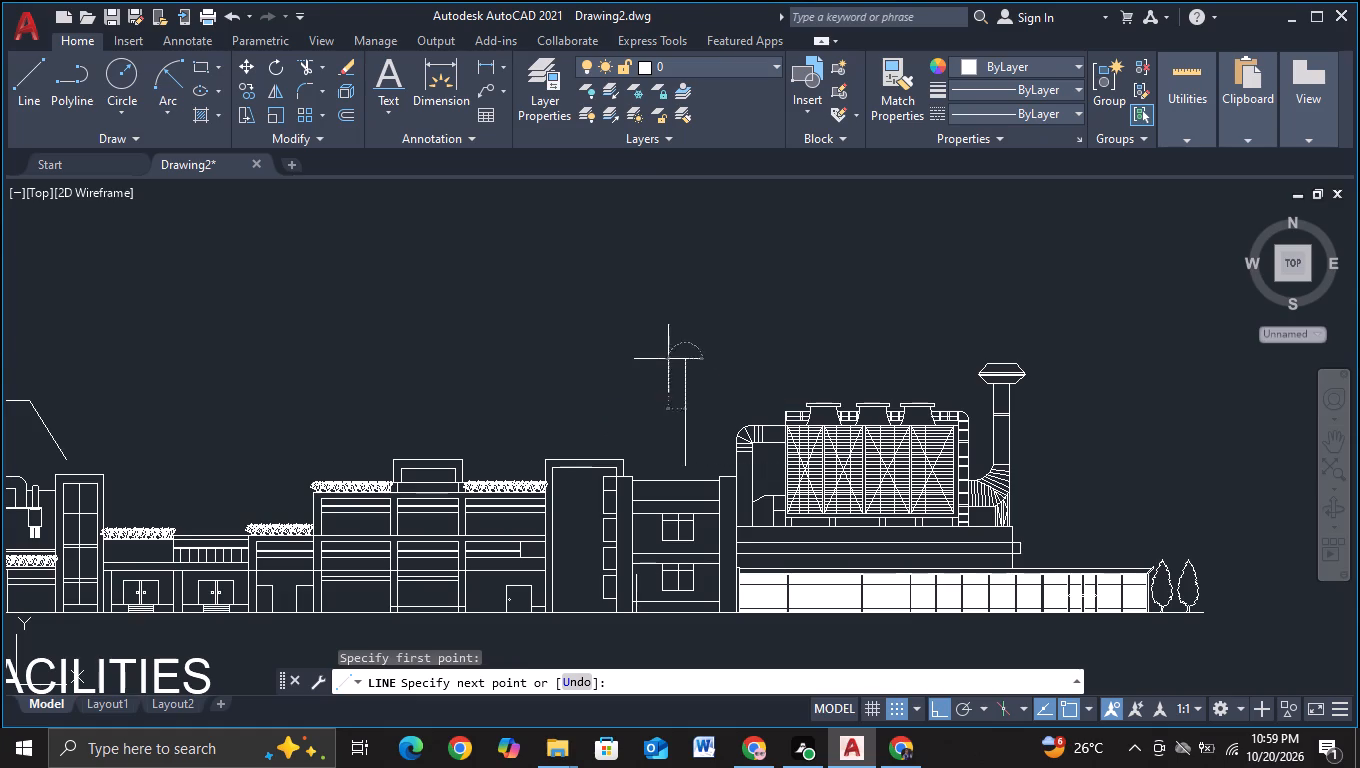
{"action": "left_click", "coordinate": [638, 359]}
{"action": "key", "text": "Escape"}
Draw a leader below the tall tower near the cooling plant: an 86-long diagonal descending leftward from under the ground line, ending in a short leftward horizontal.
{"action": "scroll", "coordinate": [748, 317], "scroll_direction": "down", "scroll_amount": 1}
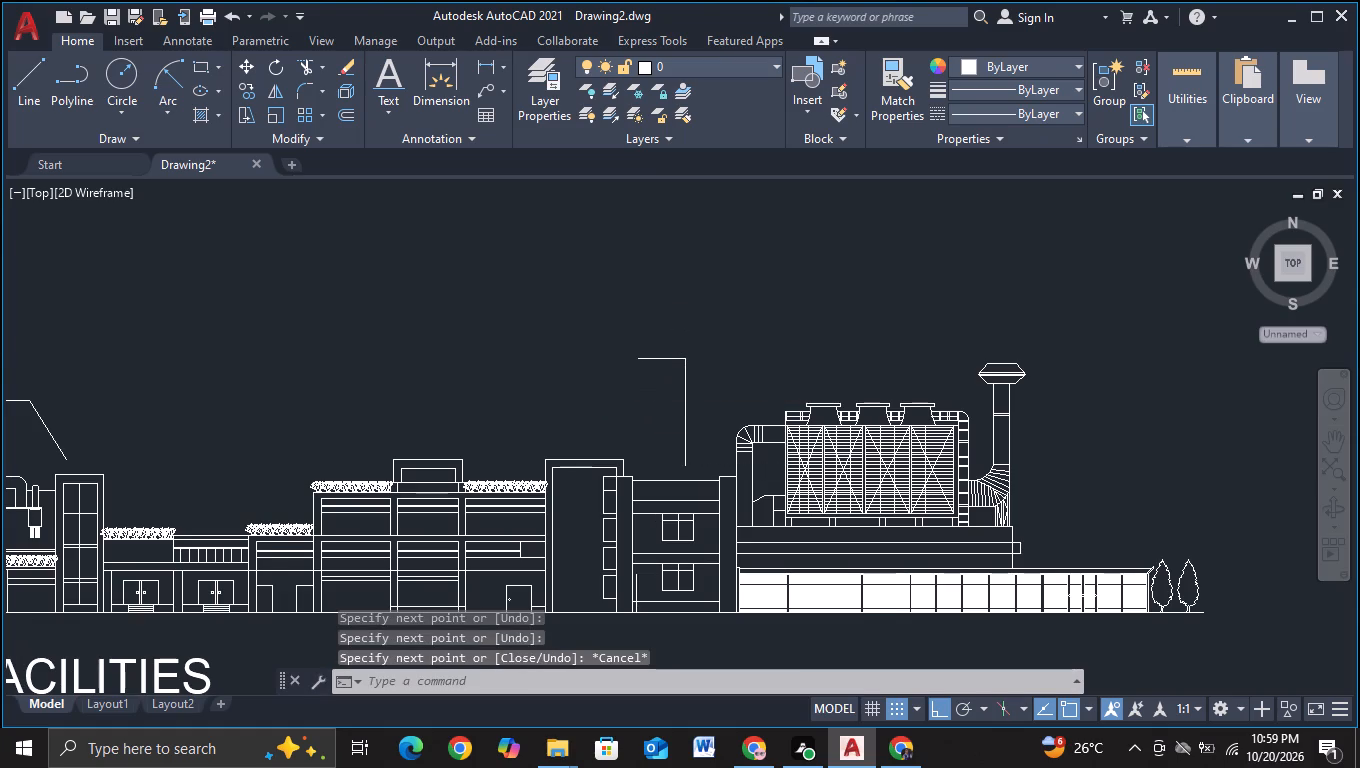
{"action": "middle_click_drag", "start_coordinate": [737, 331], "coordinate": [743, 299]}
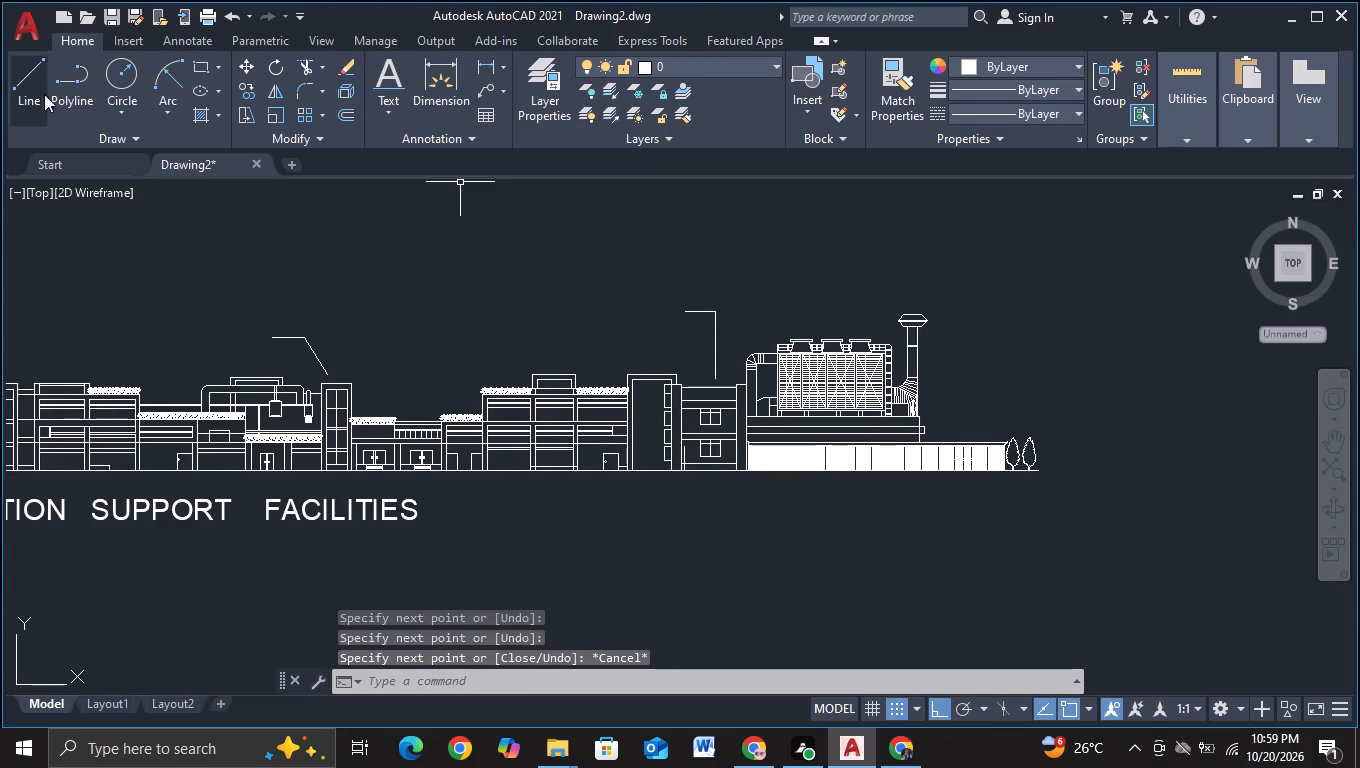
{"action": "left_click", "coordinate": [16, 90]}
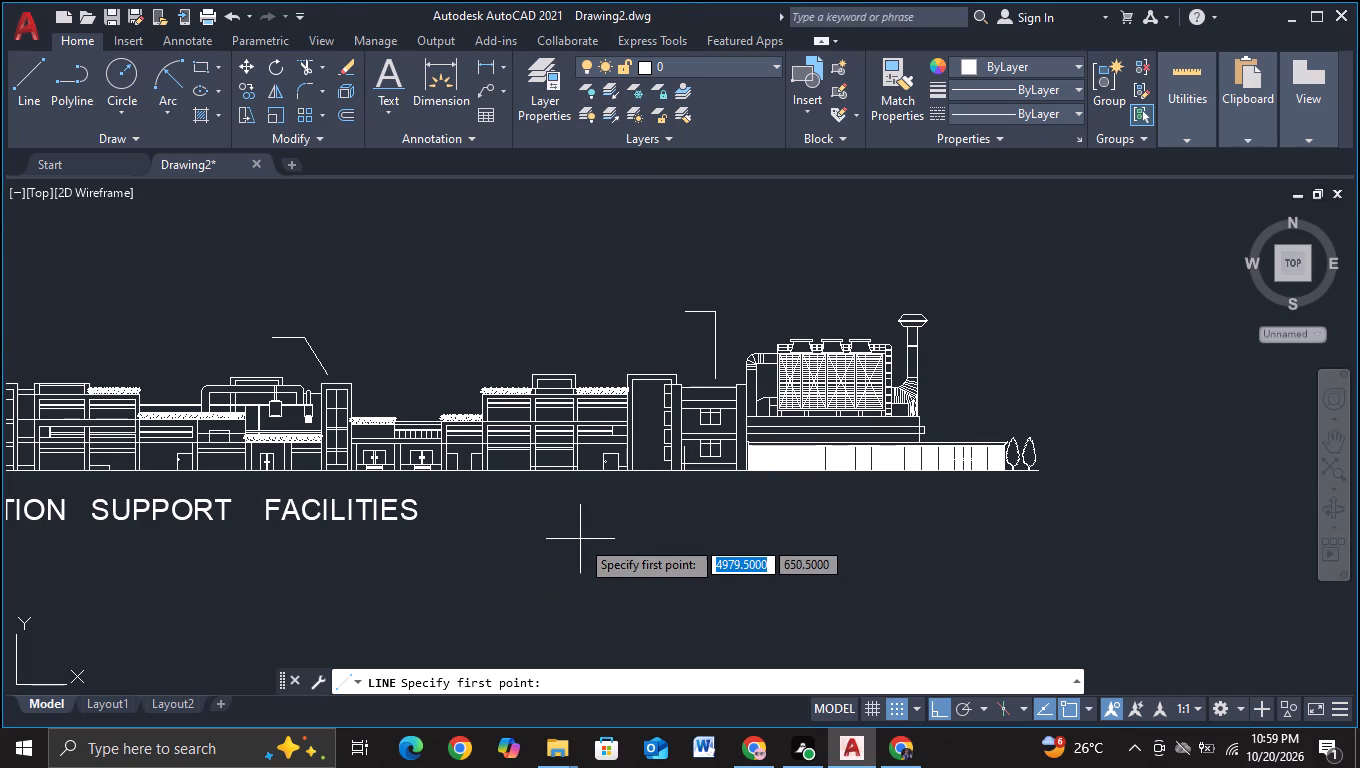
{"action": "key", "text": "F8"}
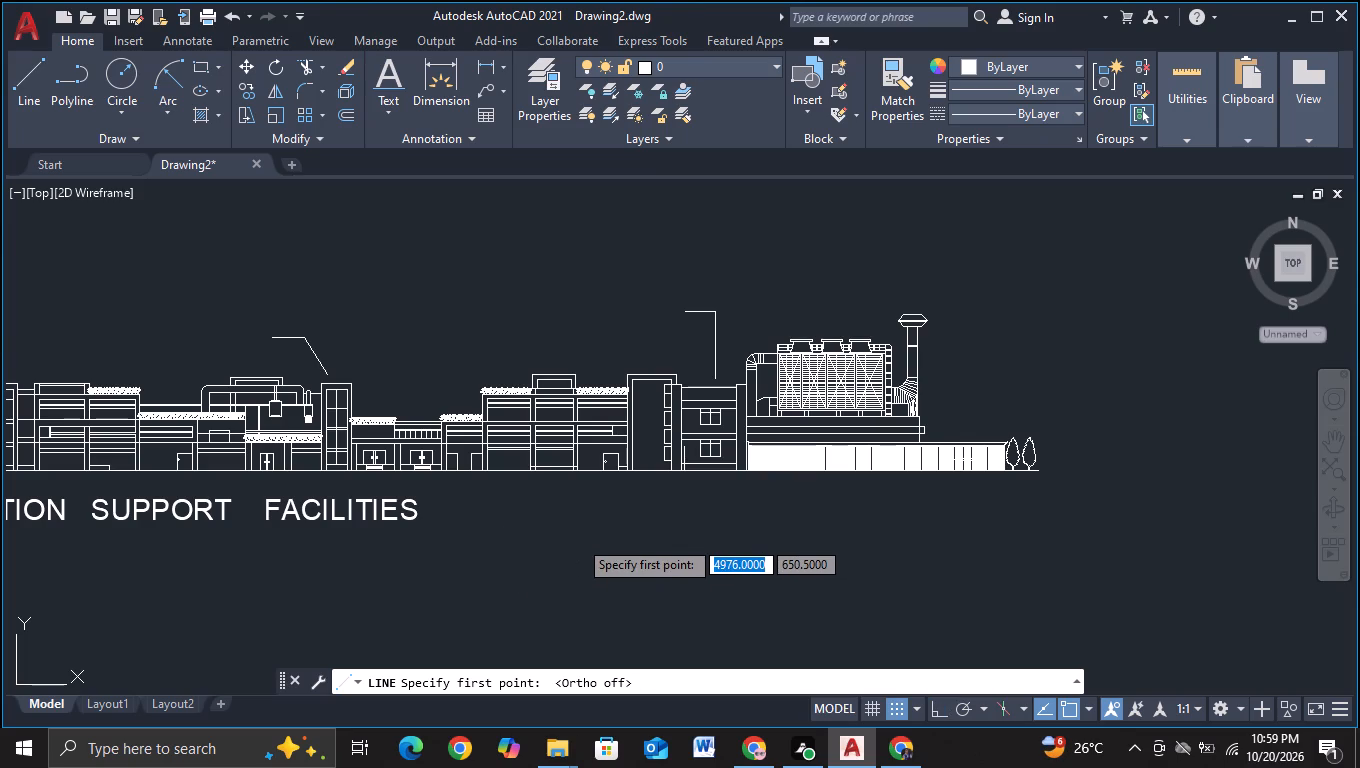
{"action": "scroll", "coordinate": [609, 518], "scroll_direction": "up", "scroll_amount": 1}
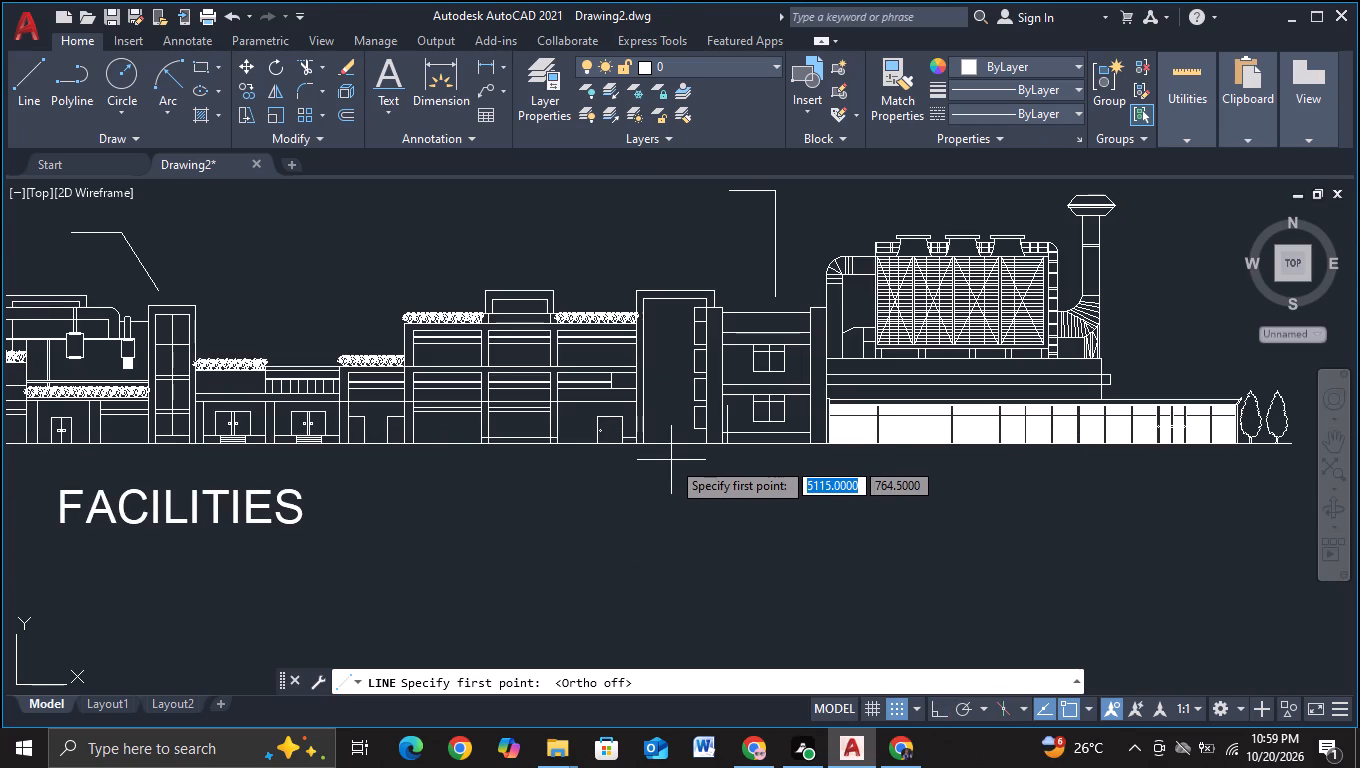
{"action": "left_click", "coordinate": [672, 456]}
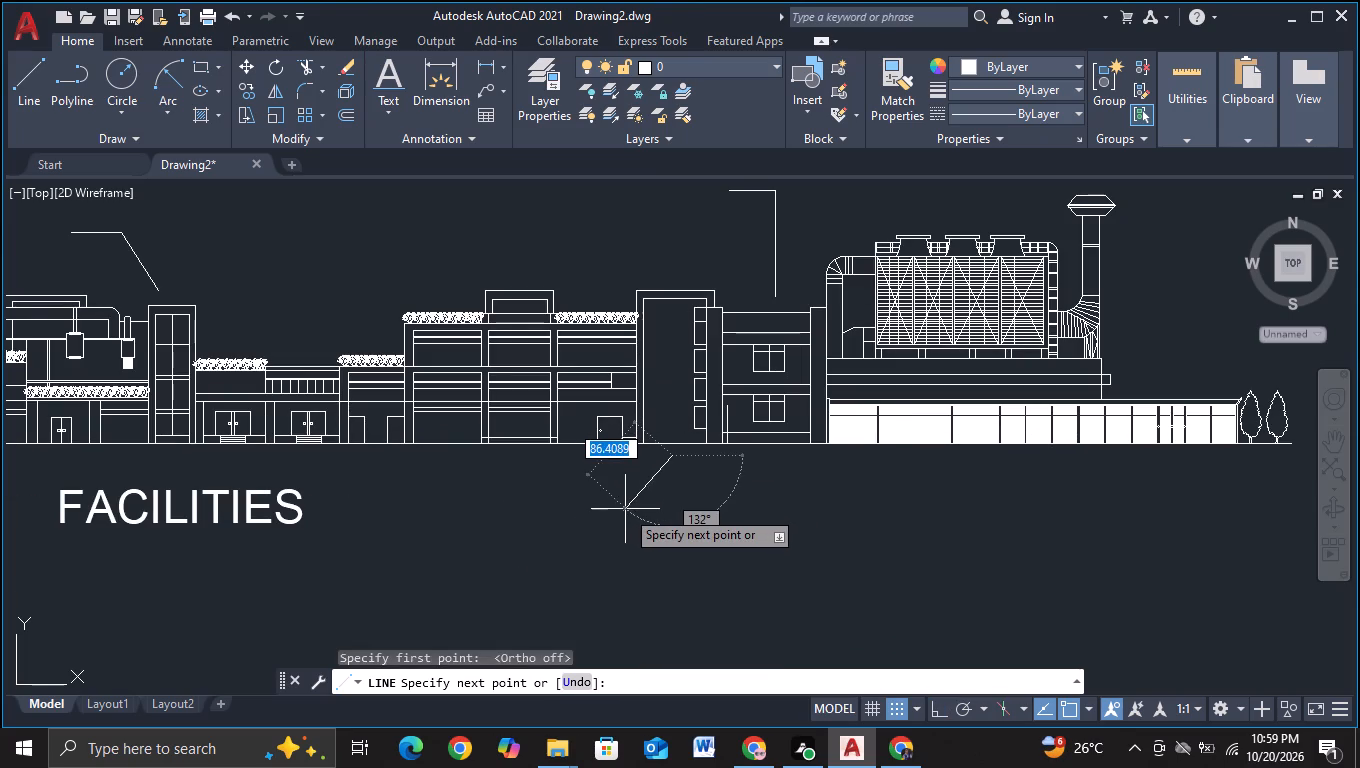
{"action": "left_click", "coordinate": [625, 509]}
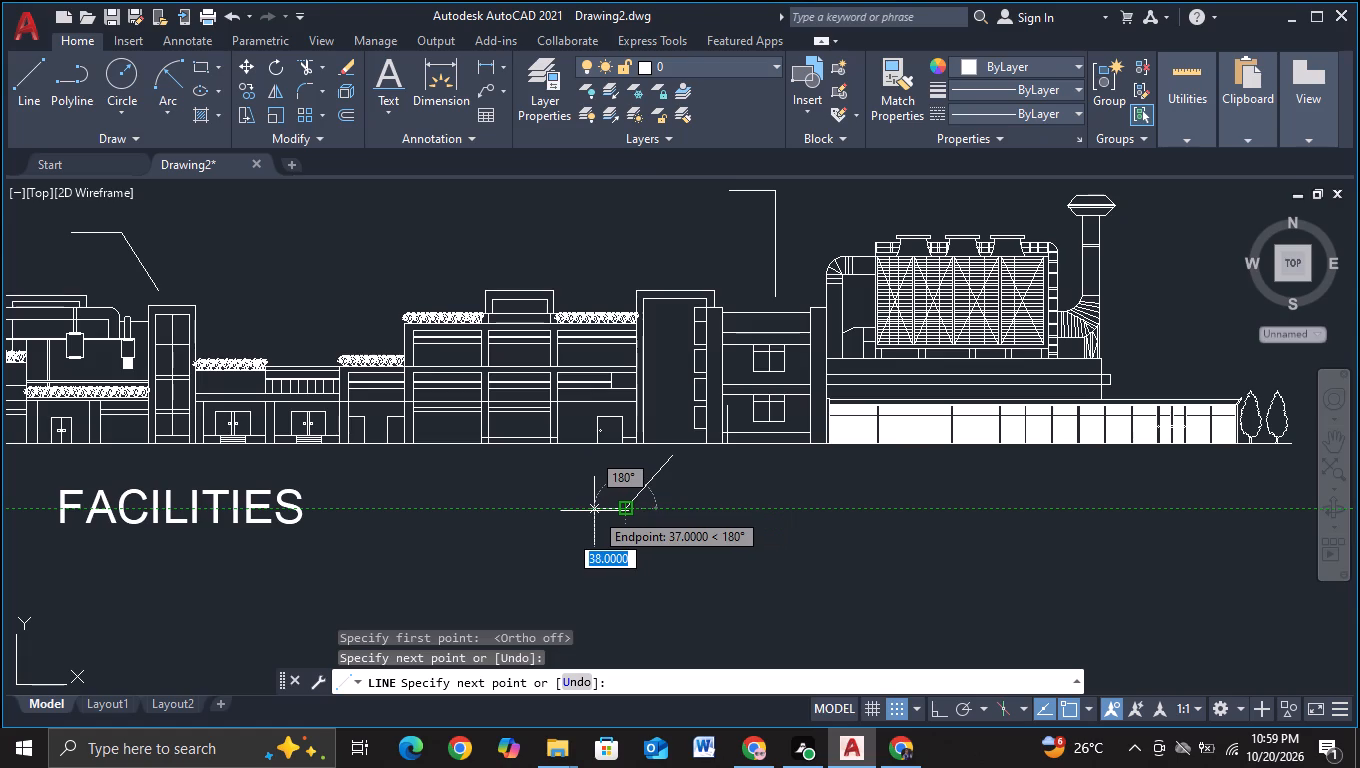
{"action": "left_click", "coordinate": [585, 512]}
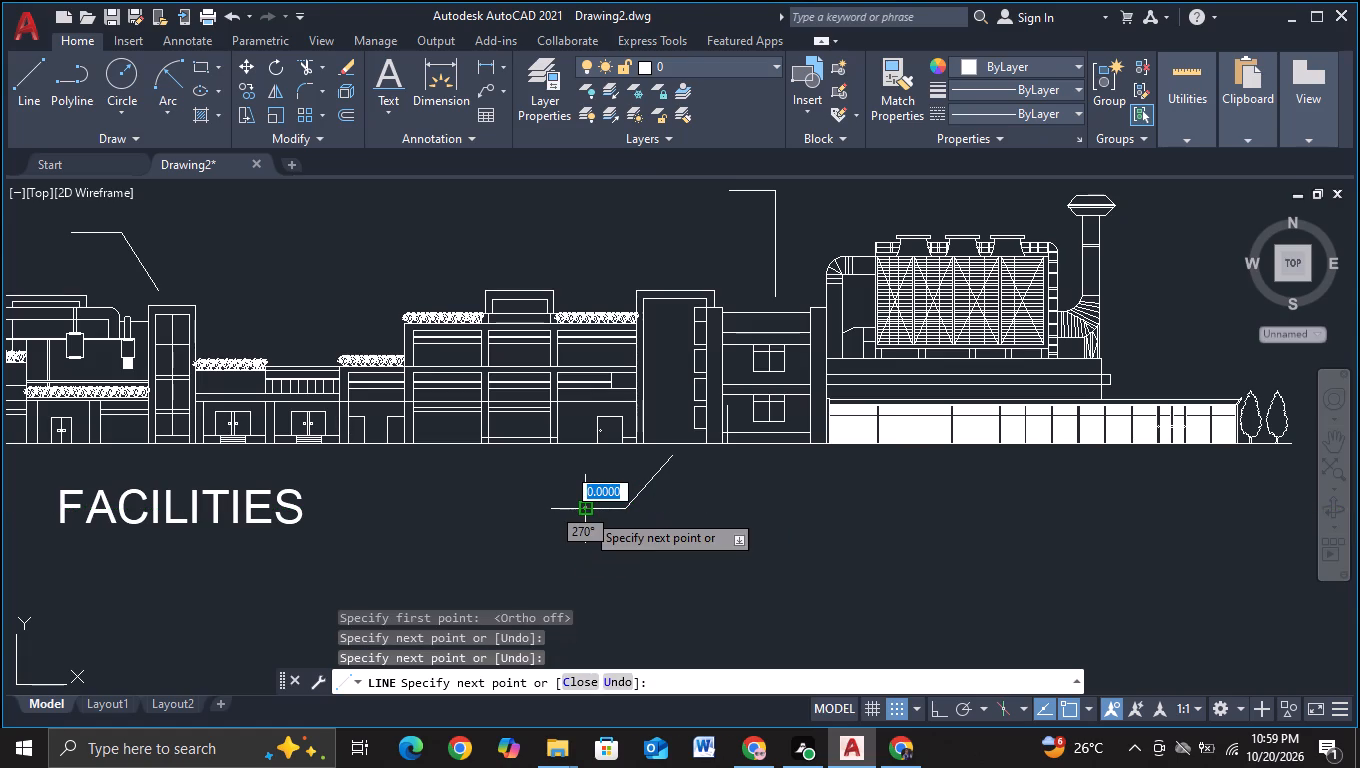
{"action": "key", "text": "Escape"}
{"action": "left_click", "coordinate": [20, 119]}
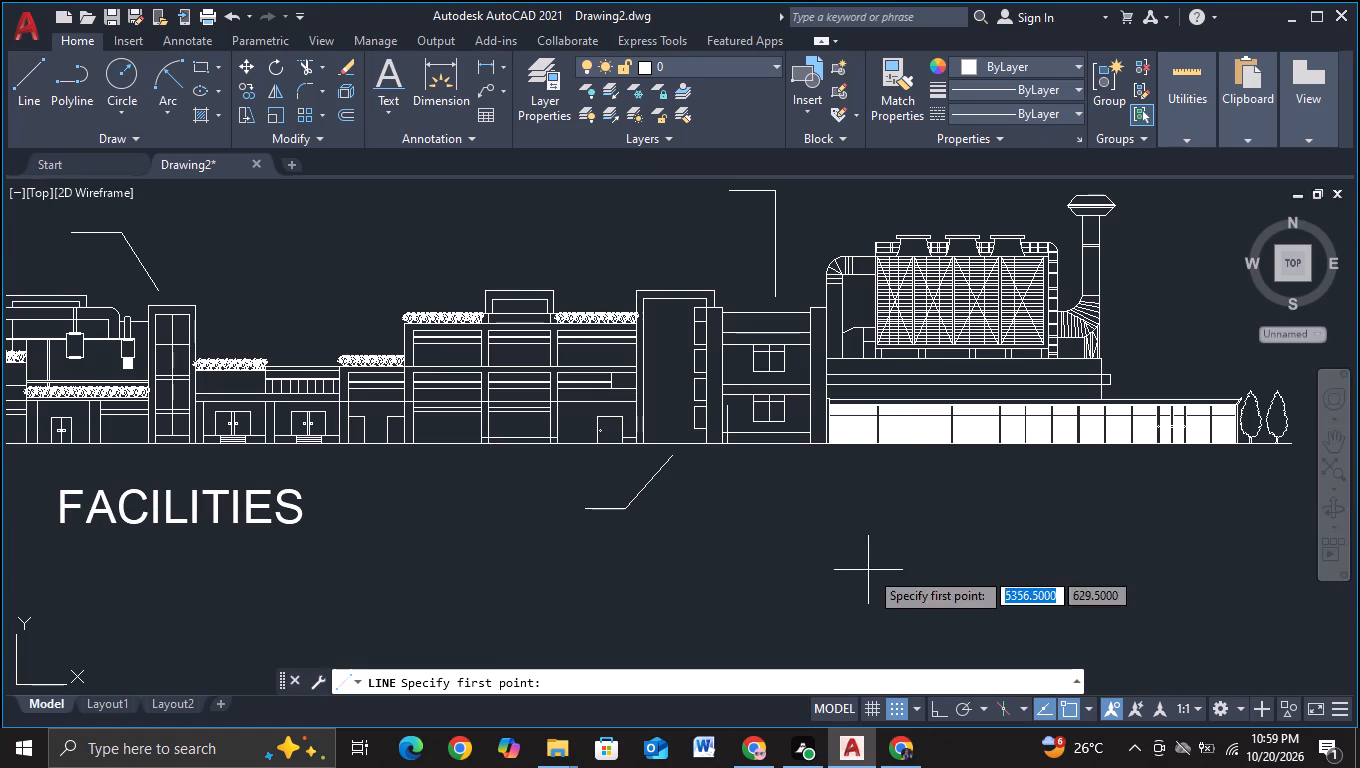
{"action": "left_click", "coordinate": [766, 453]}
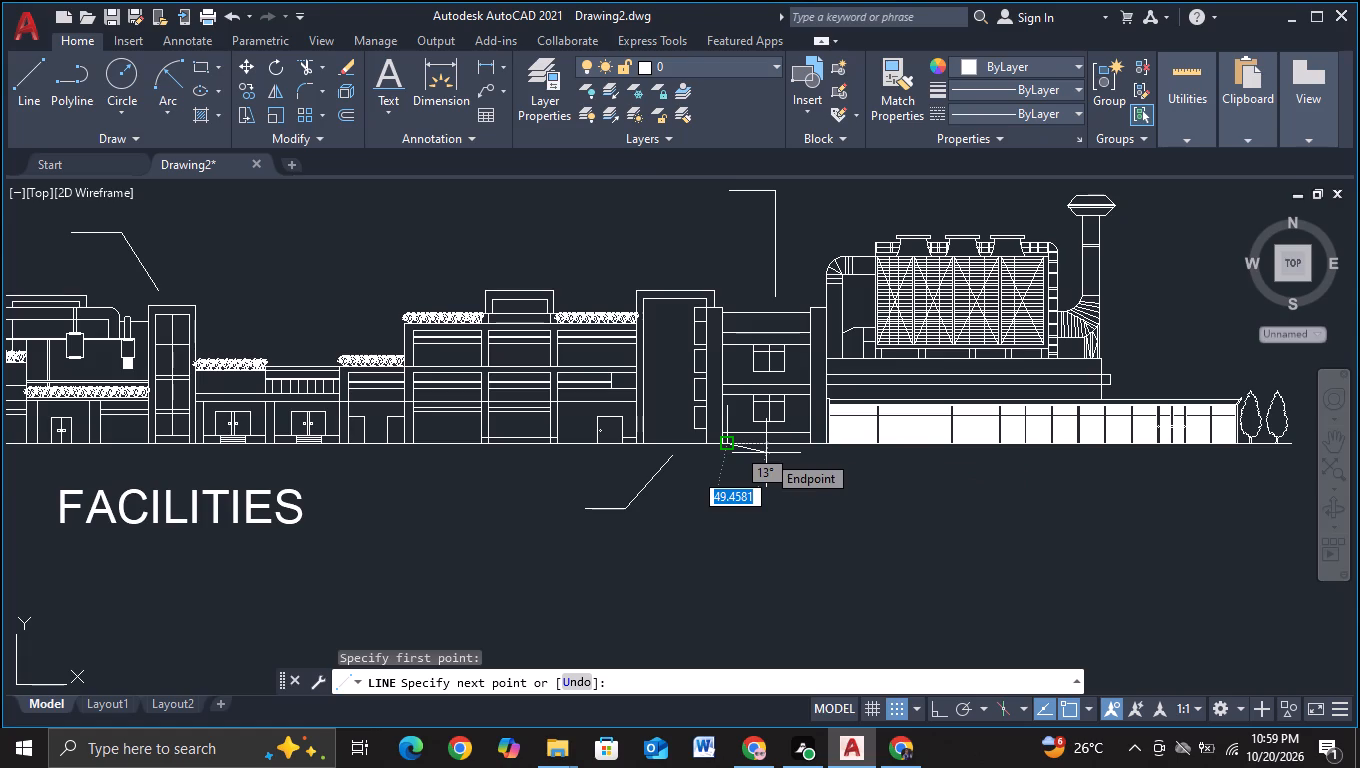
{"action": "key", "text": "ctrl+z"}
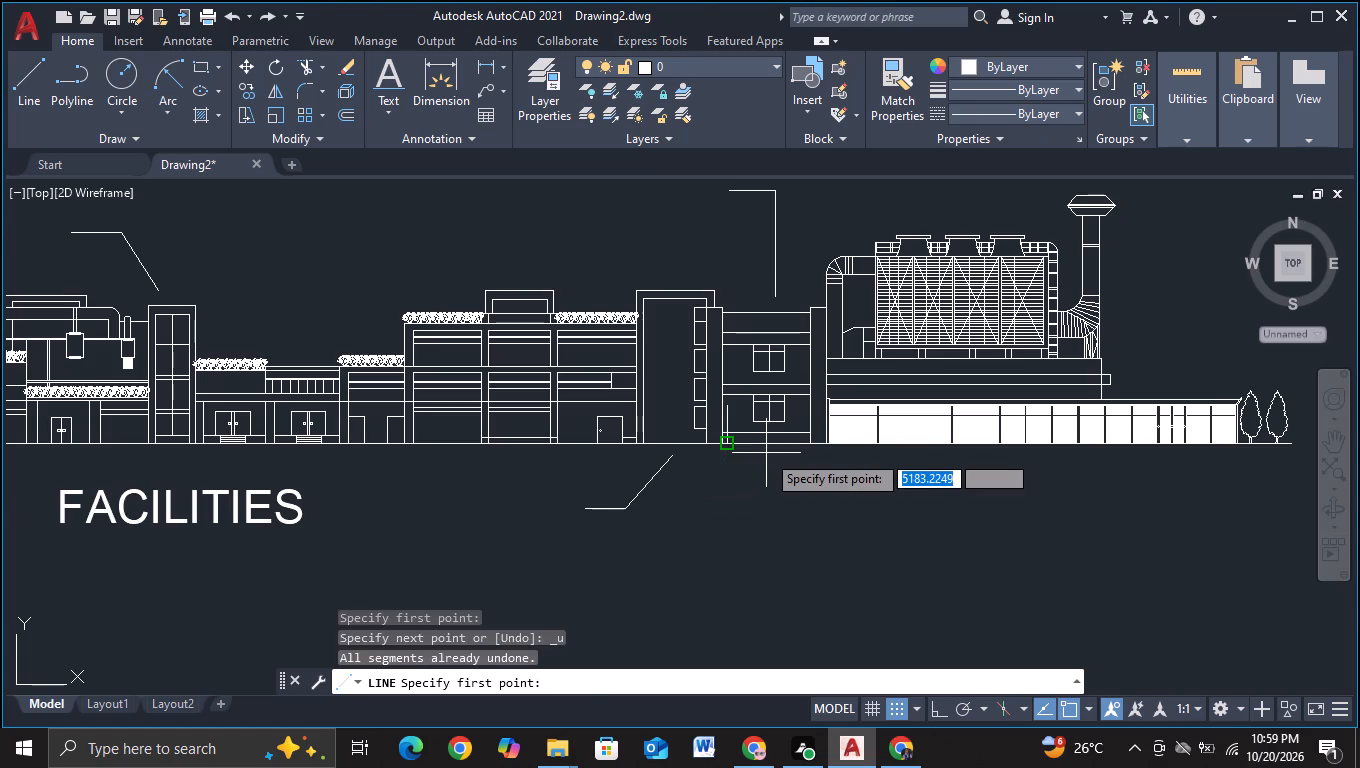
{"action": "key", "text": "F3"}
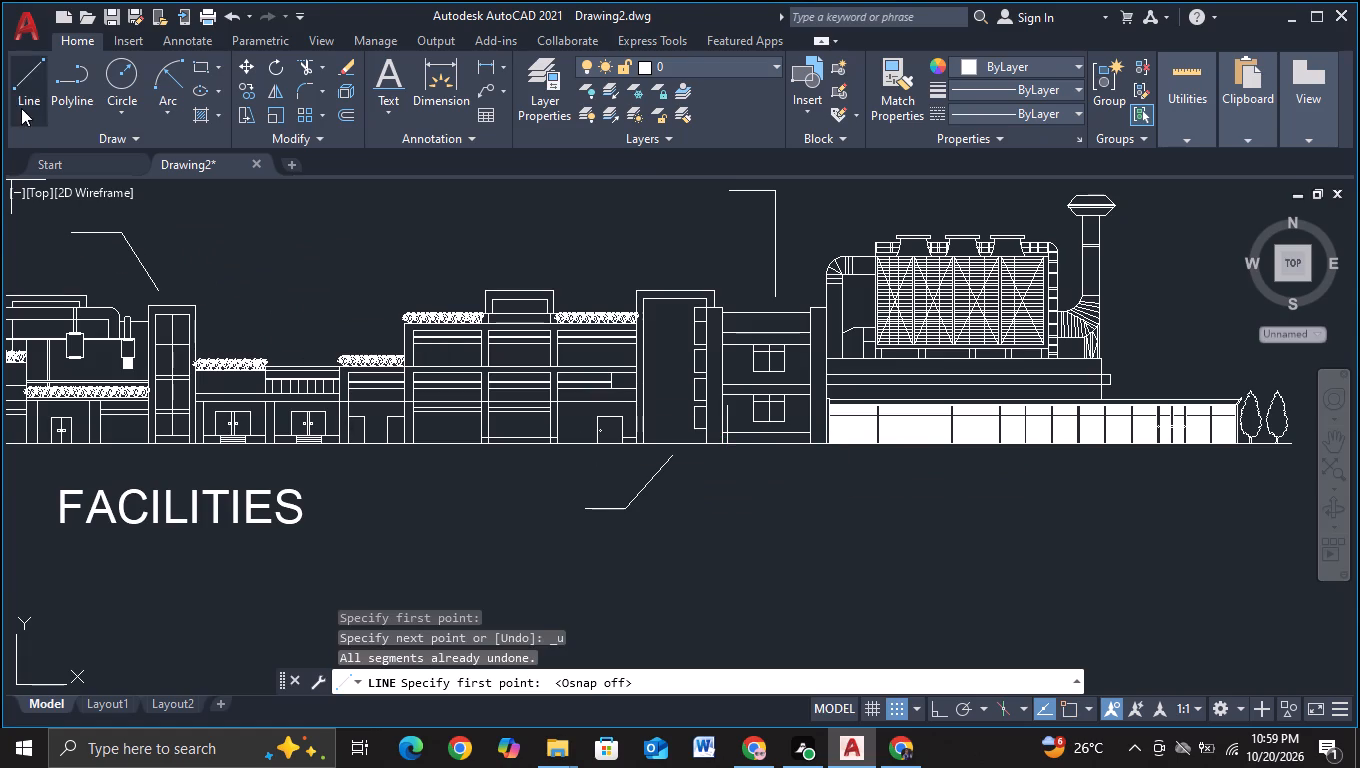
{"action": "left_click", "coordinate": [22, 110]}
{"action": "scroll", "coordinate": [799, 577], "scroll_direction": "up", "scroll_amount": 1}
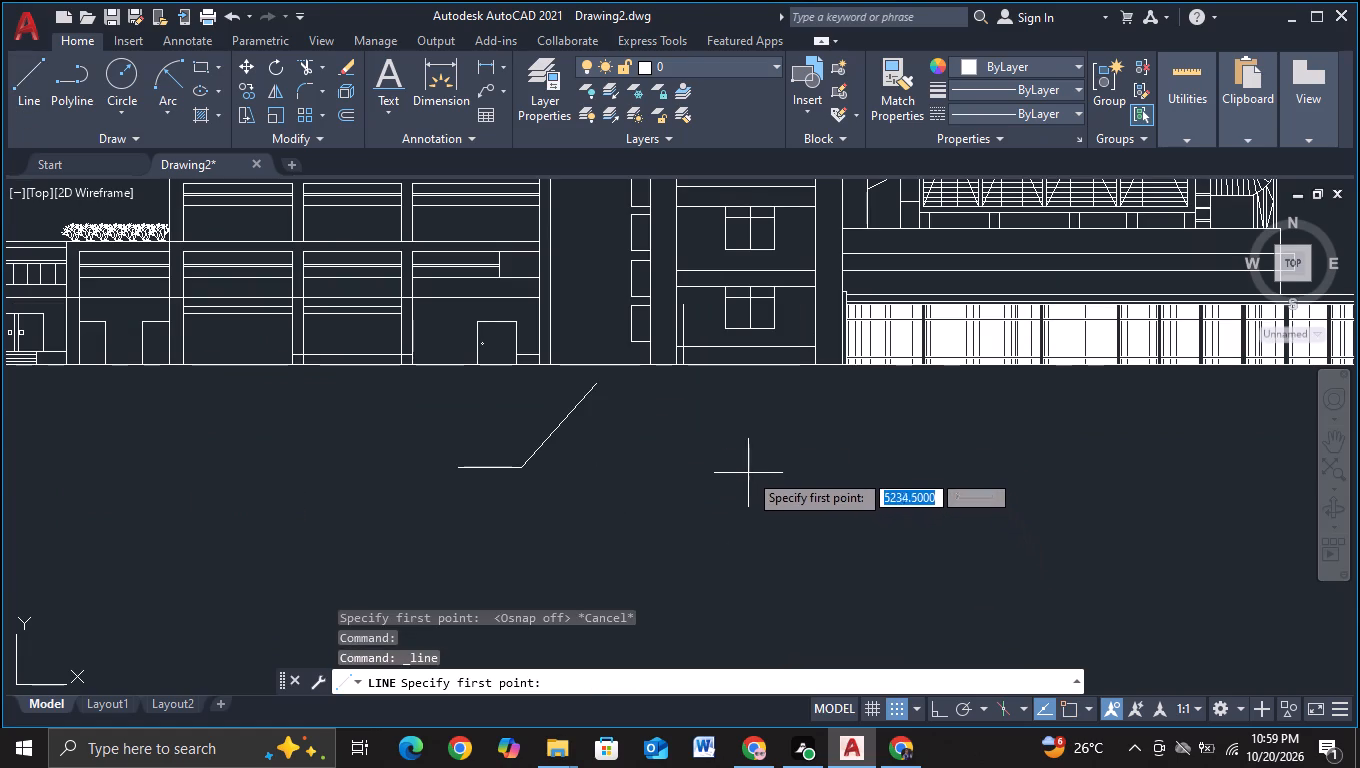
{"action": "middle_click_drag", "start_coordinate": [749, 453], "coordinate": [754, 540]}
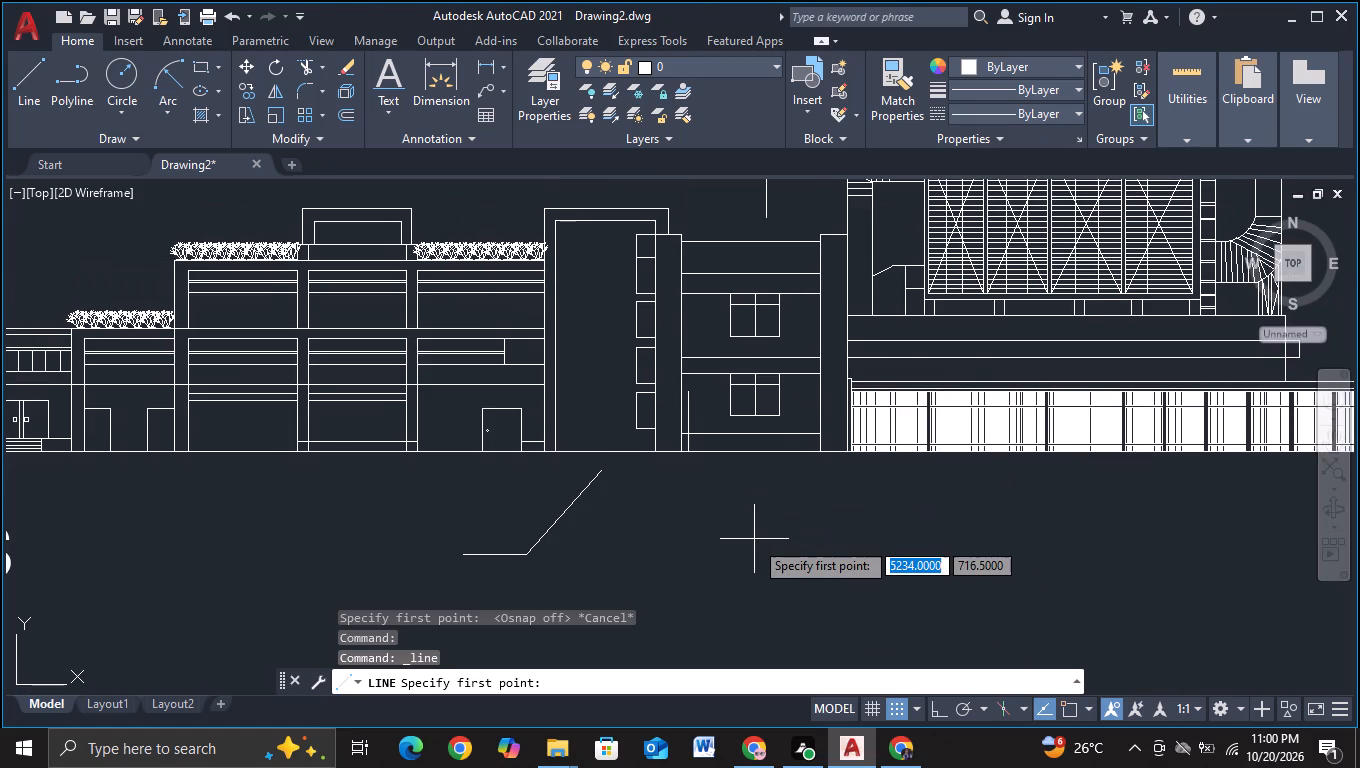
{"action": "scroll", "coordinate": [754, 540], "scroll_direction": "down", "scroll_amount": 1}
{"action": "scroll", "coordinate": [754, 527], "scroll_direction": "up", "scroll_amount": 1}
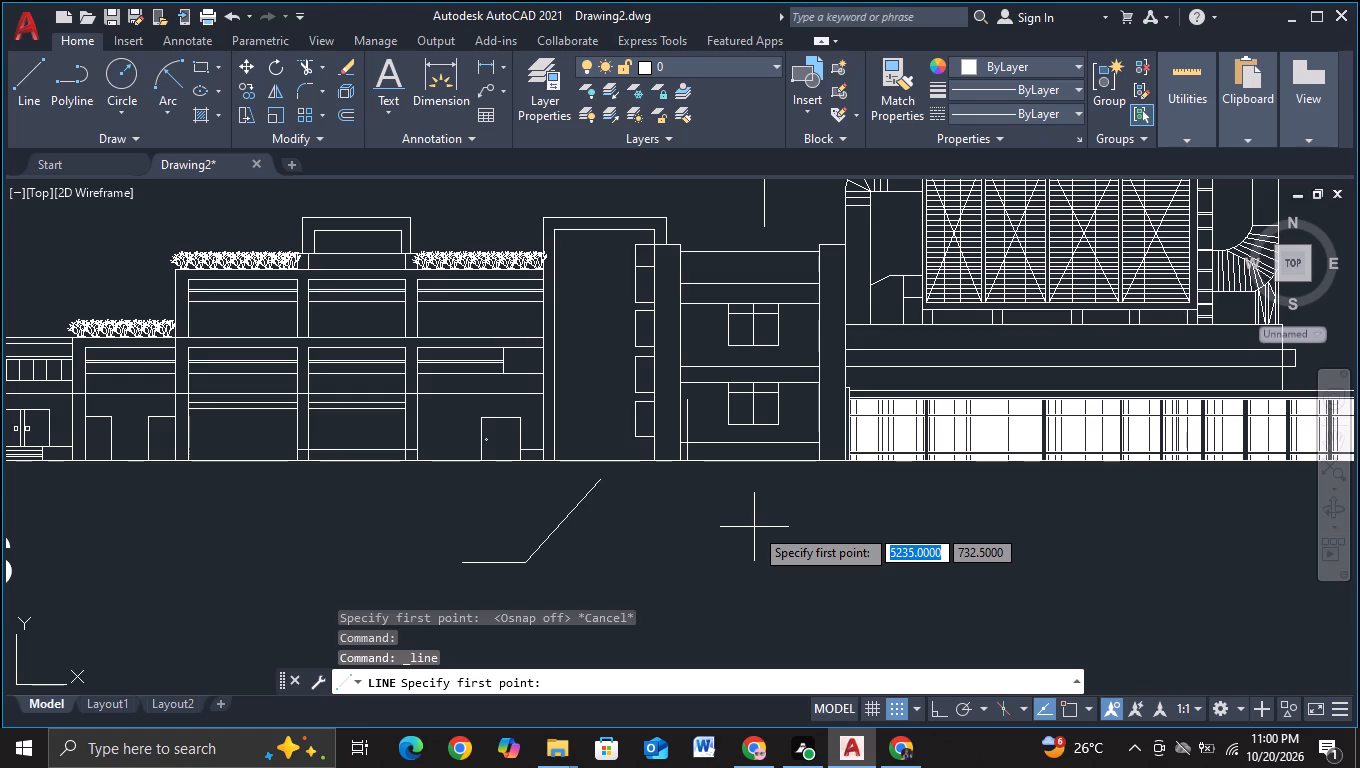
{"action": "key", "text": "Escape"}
Delete the stray short vertical line beside the ground-floor window of the narrow block next to the cooling plant.
{"action": "left_click", "coordinate": [689, 420]}
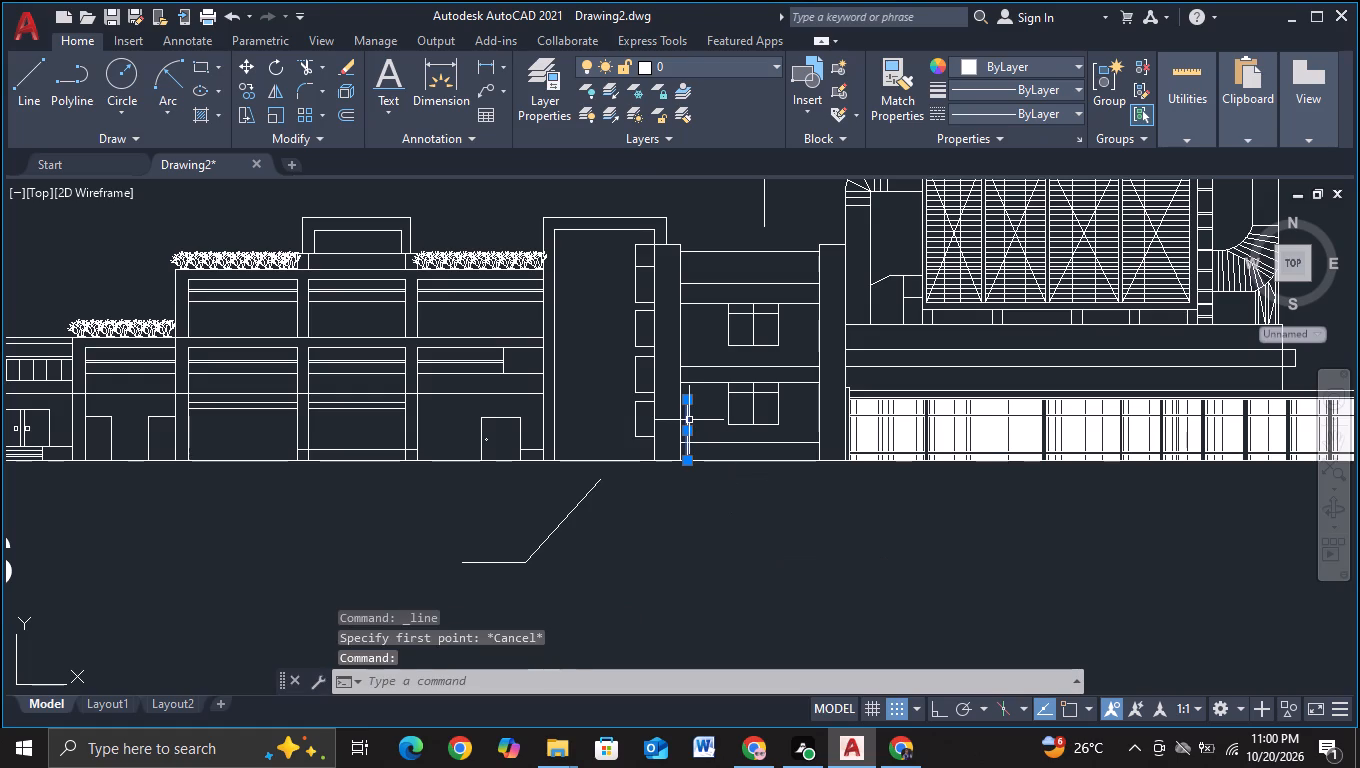
{"action": "key", "text": "Delete"}
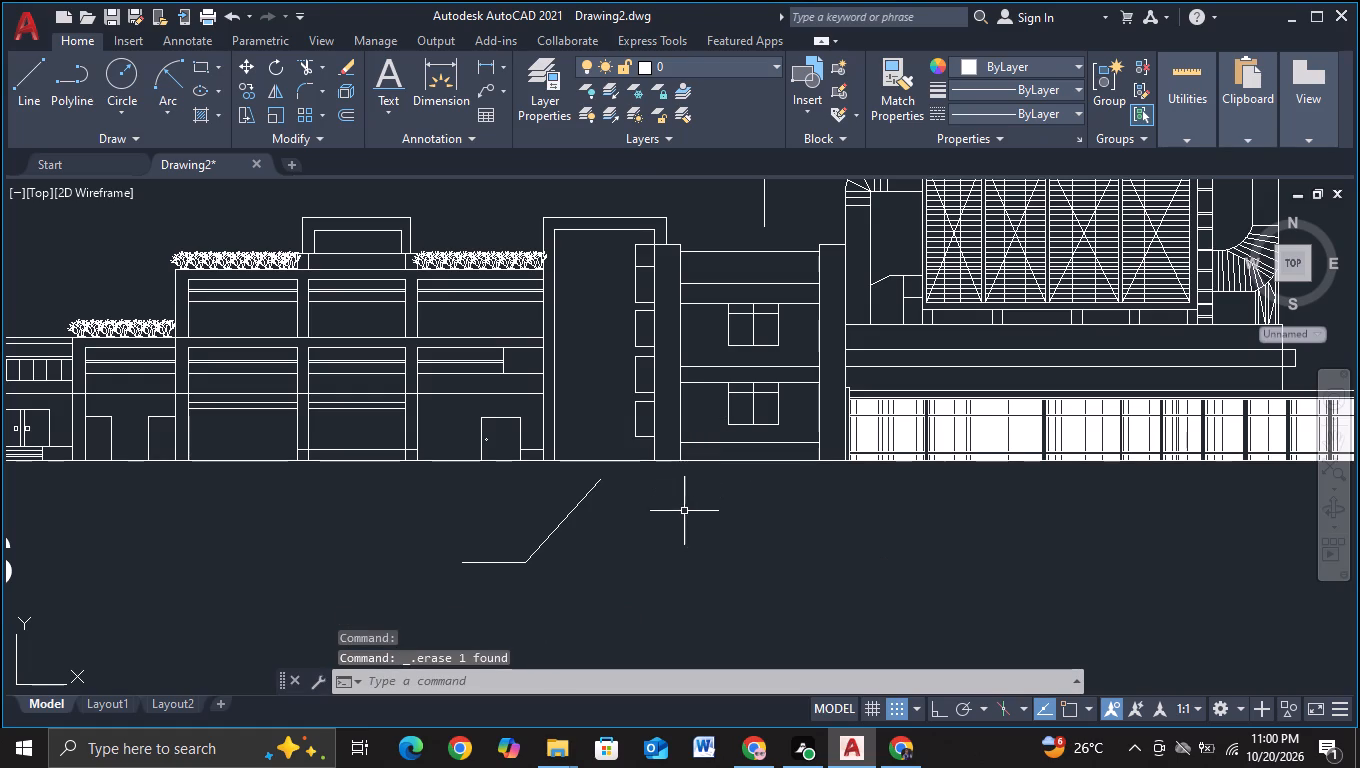
Draw a leader below the narrow windowed block: a diagonal descending rightward to the neighbouring lower leader's elbow level, ending in a short rightward horizontal.
{"action": "left_click", "coordinate": [27, 109]}
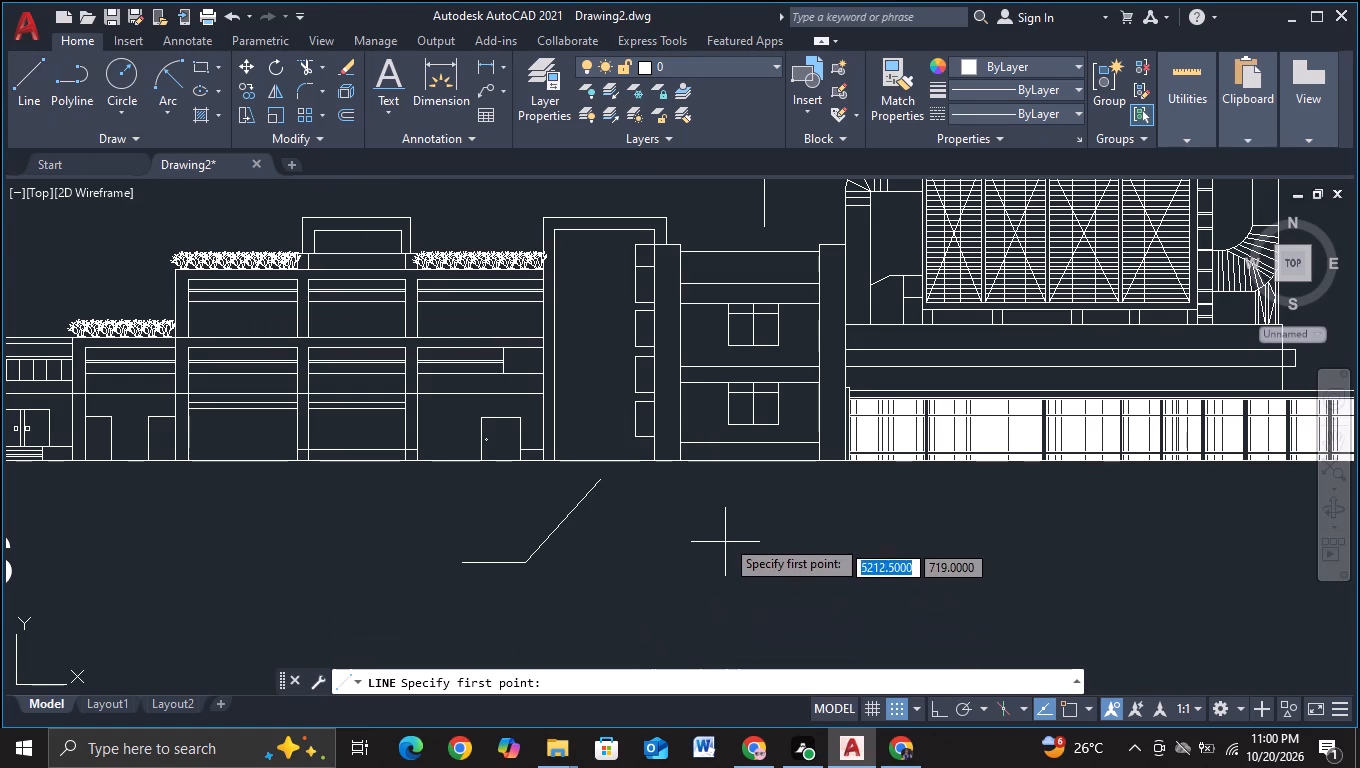
{"action": "left_click", "coordinate": [725, 480]}
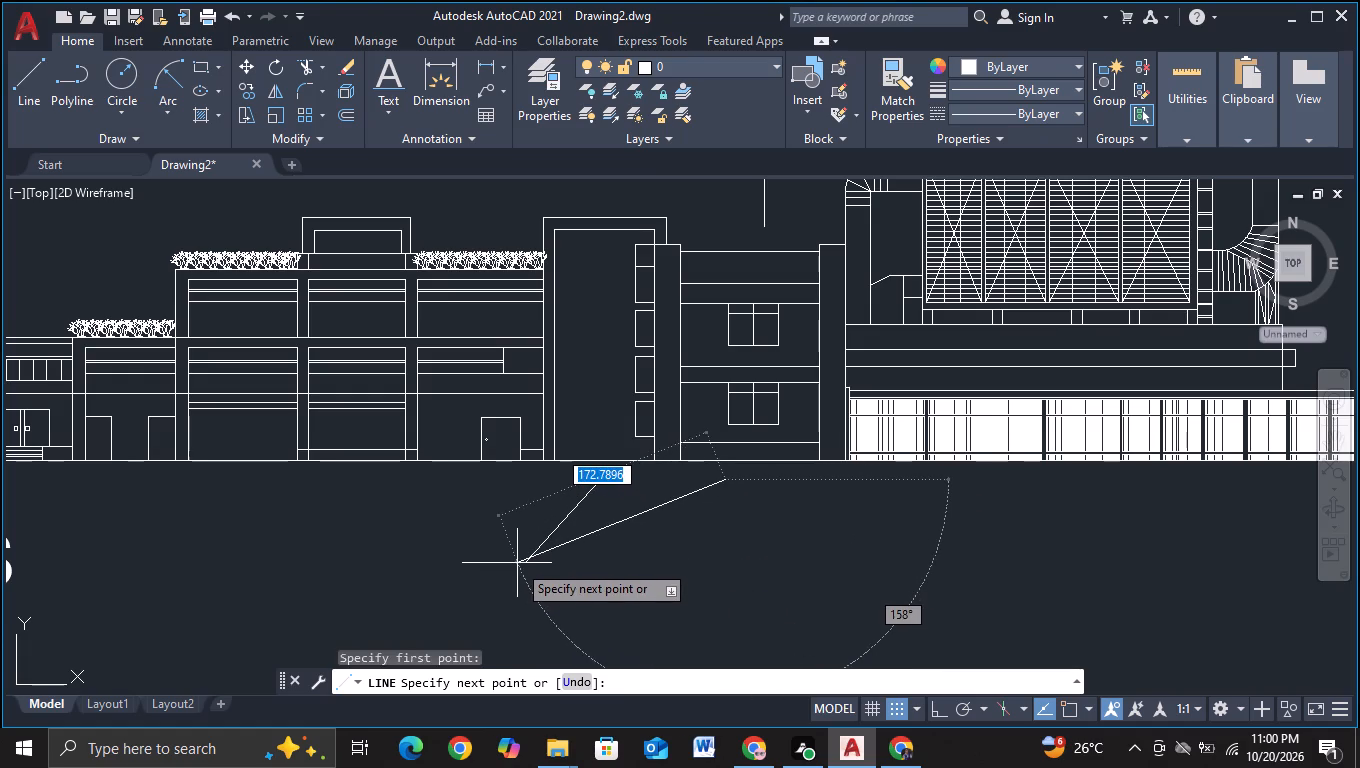
{"action": "key", "text": "F3"}
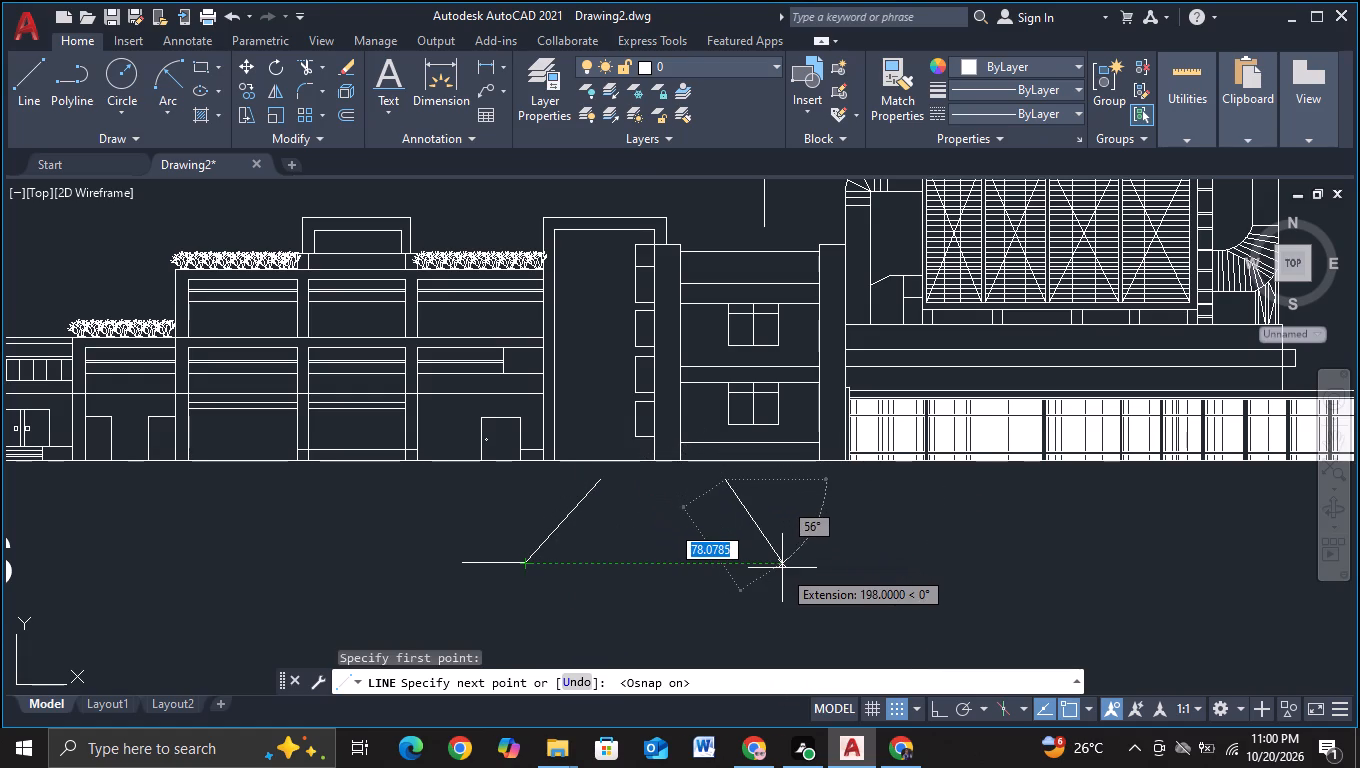
{"action": "left_click", "coordinate": [790, 567]}
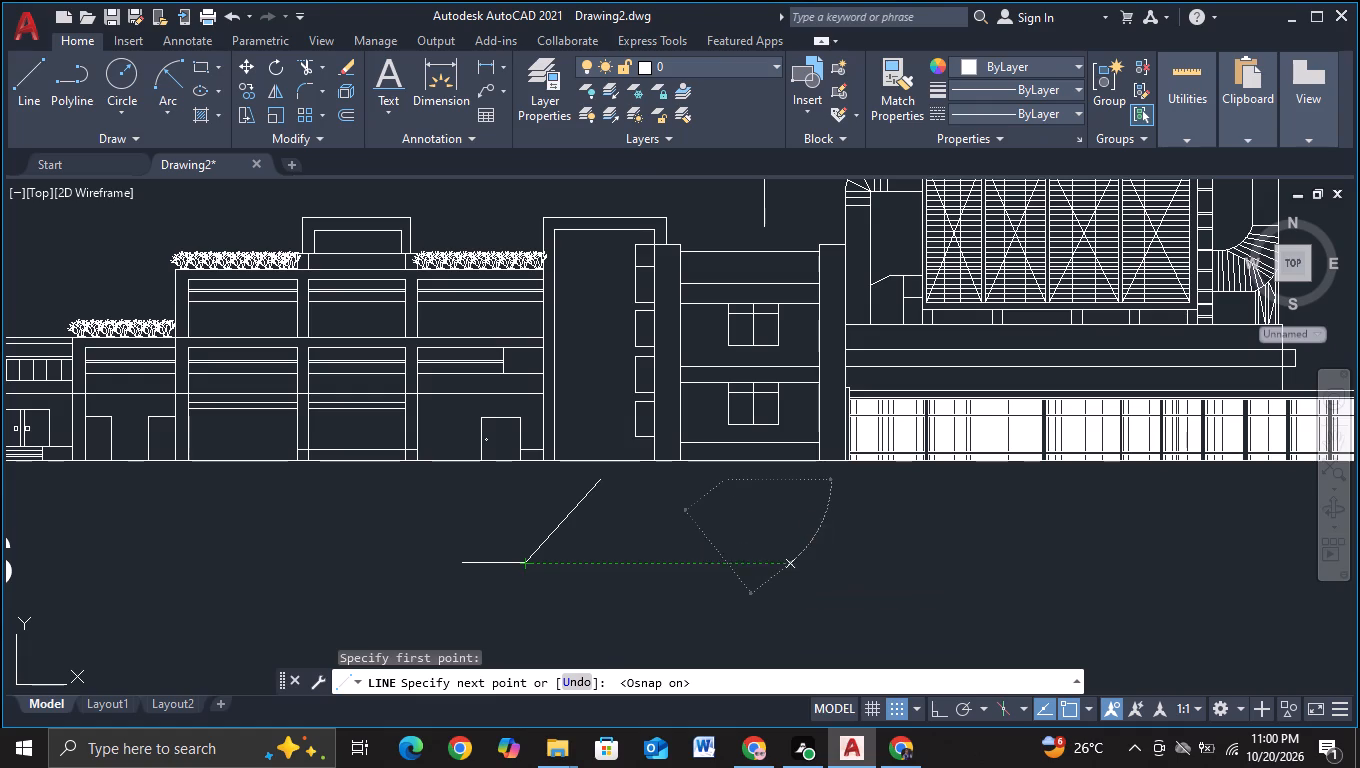
{"action": "left_click", "coordinate": [843, 566]}
{"action": "key", "text": "Escape"}
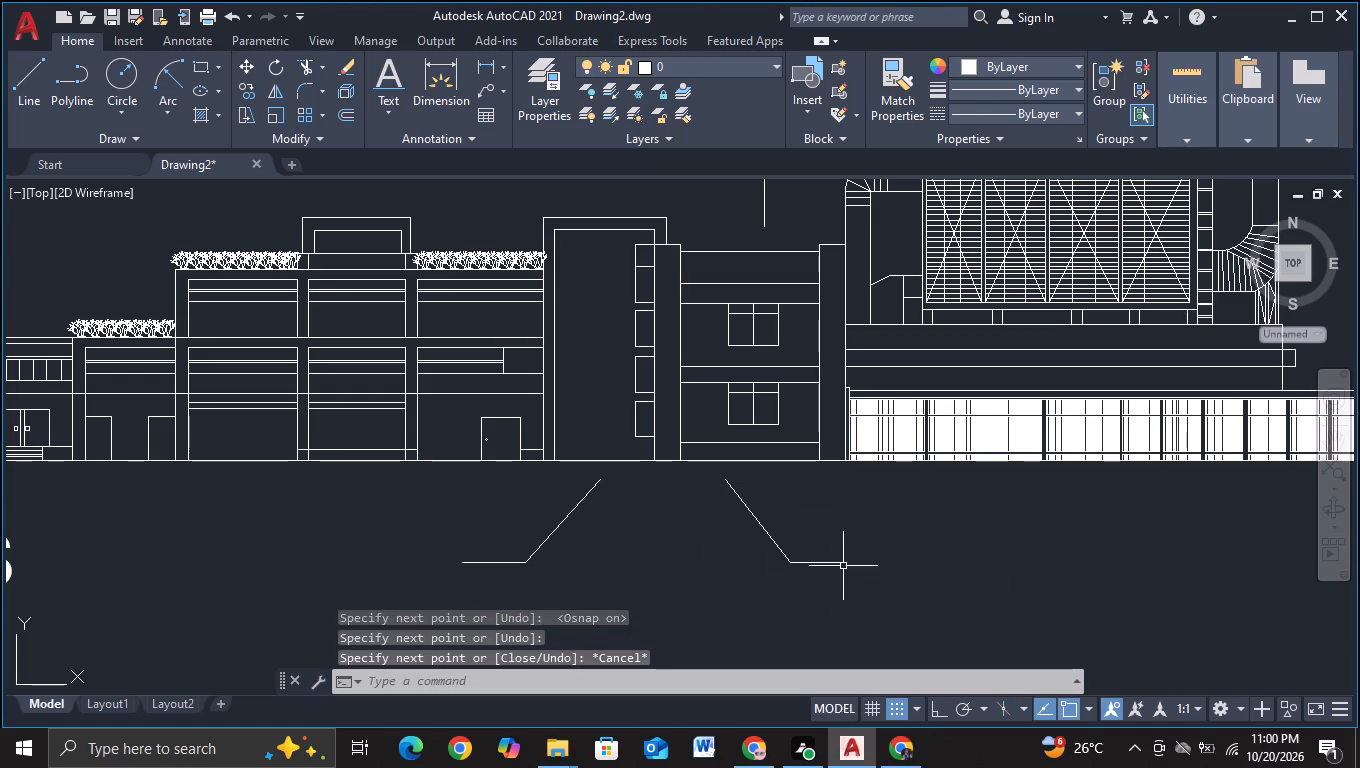
{"action": "key", "text": "F8"}
Examine the front elevation's labelled leaders together with the rear elevation's unlabelled leaders.
{"action": "scroll", "coordinate": [847, 580], "scroll_direction": "down", "scroll_amount": 2}
{"action": "middle_click_drag", "start_coordinate": [878, 616], "coordinate": [876, 603]}
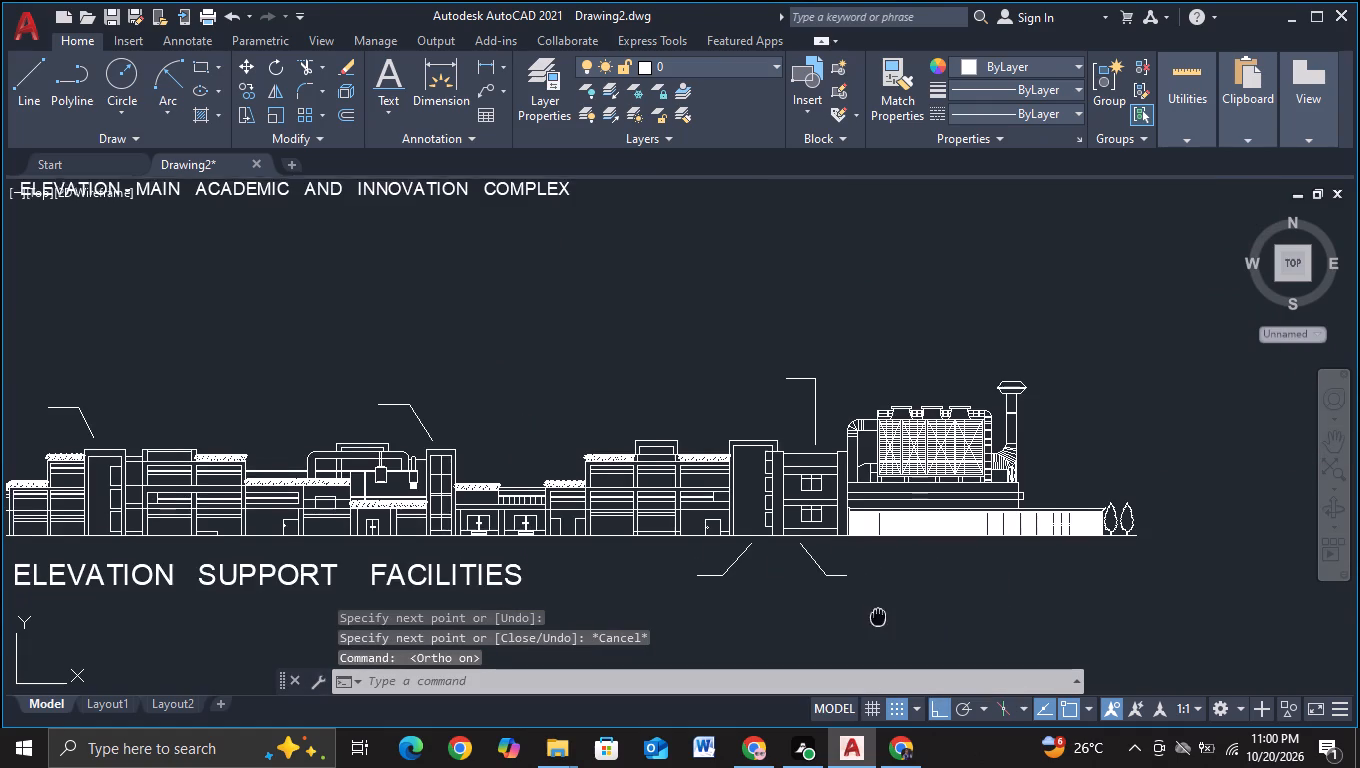
{"action": "middle_click_drag", "start_coordinate": [876, 603], "coordinate": [864, 578]}
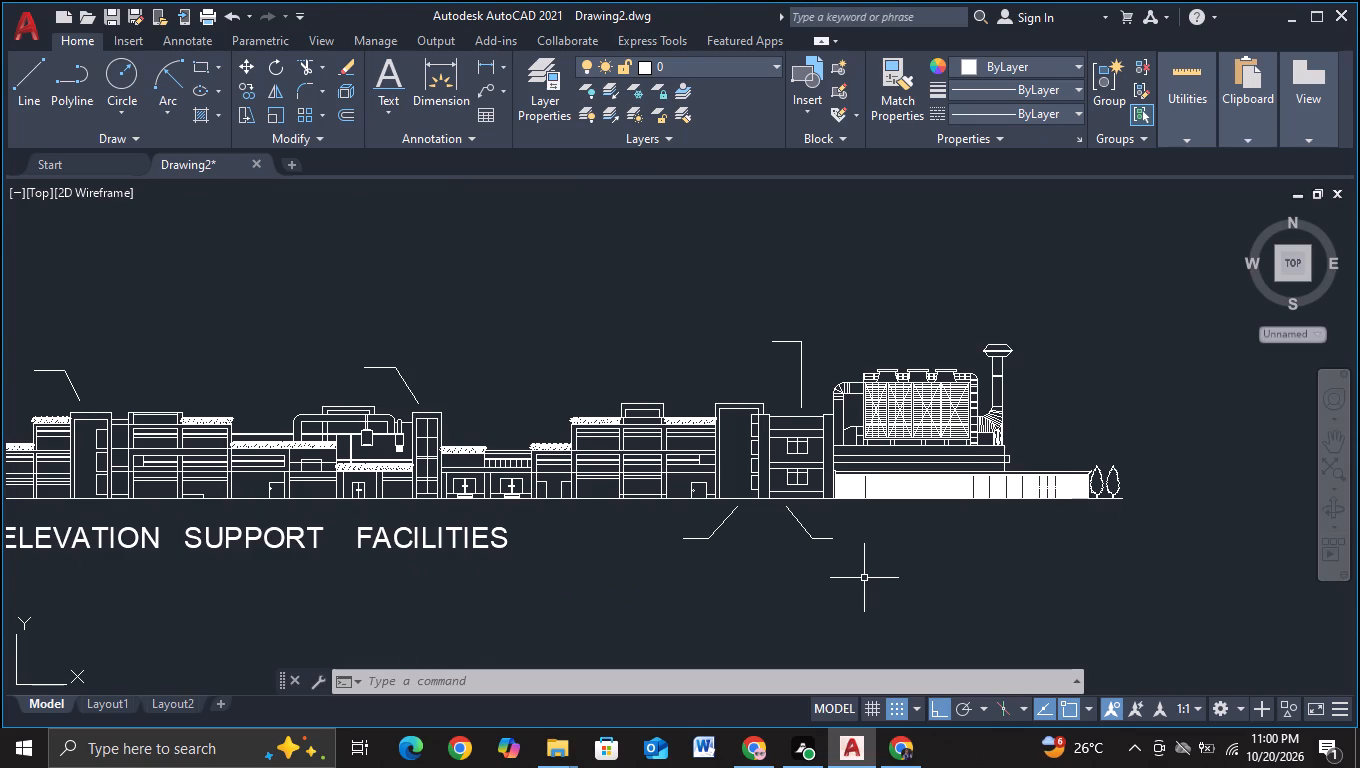
{"action": "scroll", "coordinate": [830, 550], "scroll_direction": "down", "scroll_amount": 3}
{"action": "scroll", "coordinate": [666, 460], "scroll_direction": "up", "scroll_amount": 3}
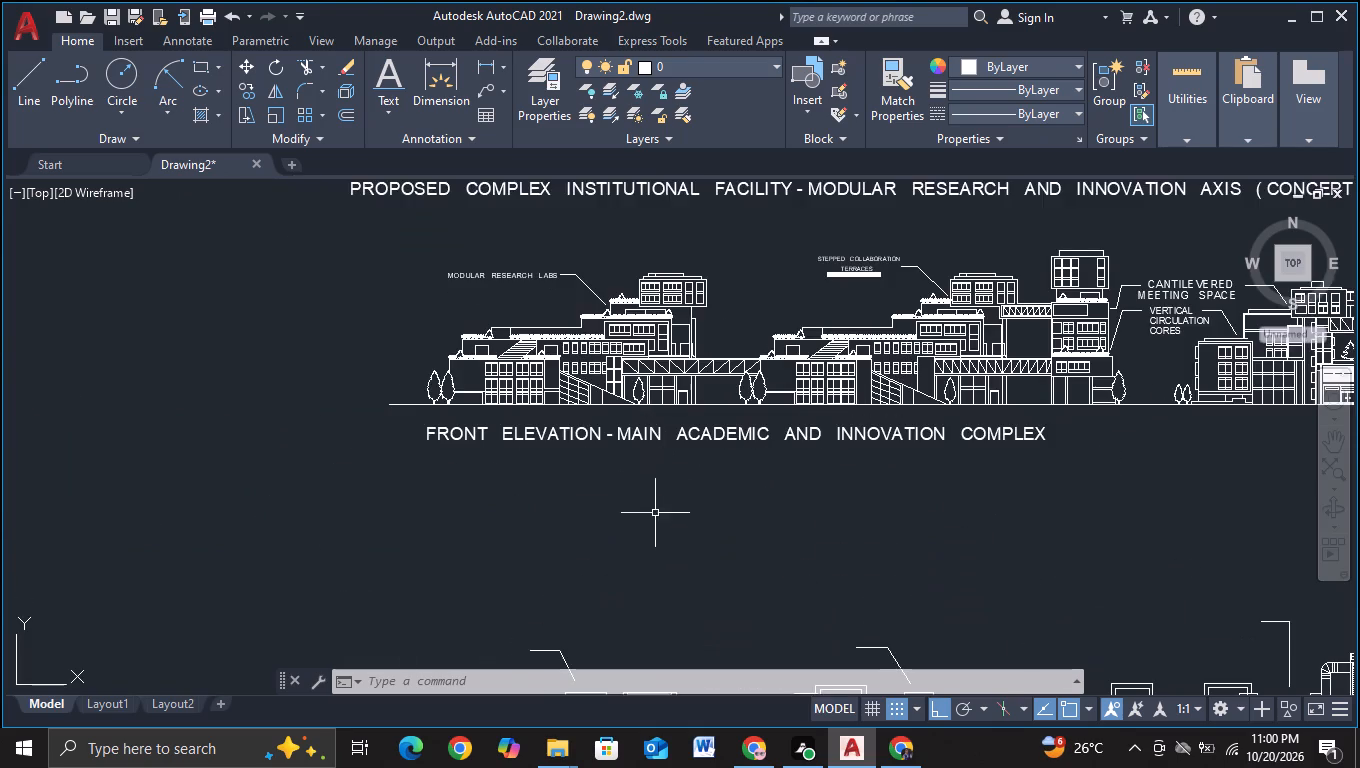
{"action": "middle_click_drag", "start_coordinate": [655, 513], "coordinate": [624, 455]}
{"action": "scroll", "coordinate": [622, 490], "scroll_direction": "down", "scroll_amount": 1}
{"action": "middle_click_drag", "start_coordinate": [625, 500], "coordinate": [554, 415]}
{"action": "middle_click_drag", "start_coordinate": [555, 448], "coordinate": [550, 422]}
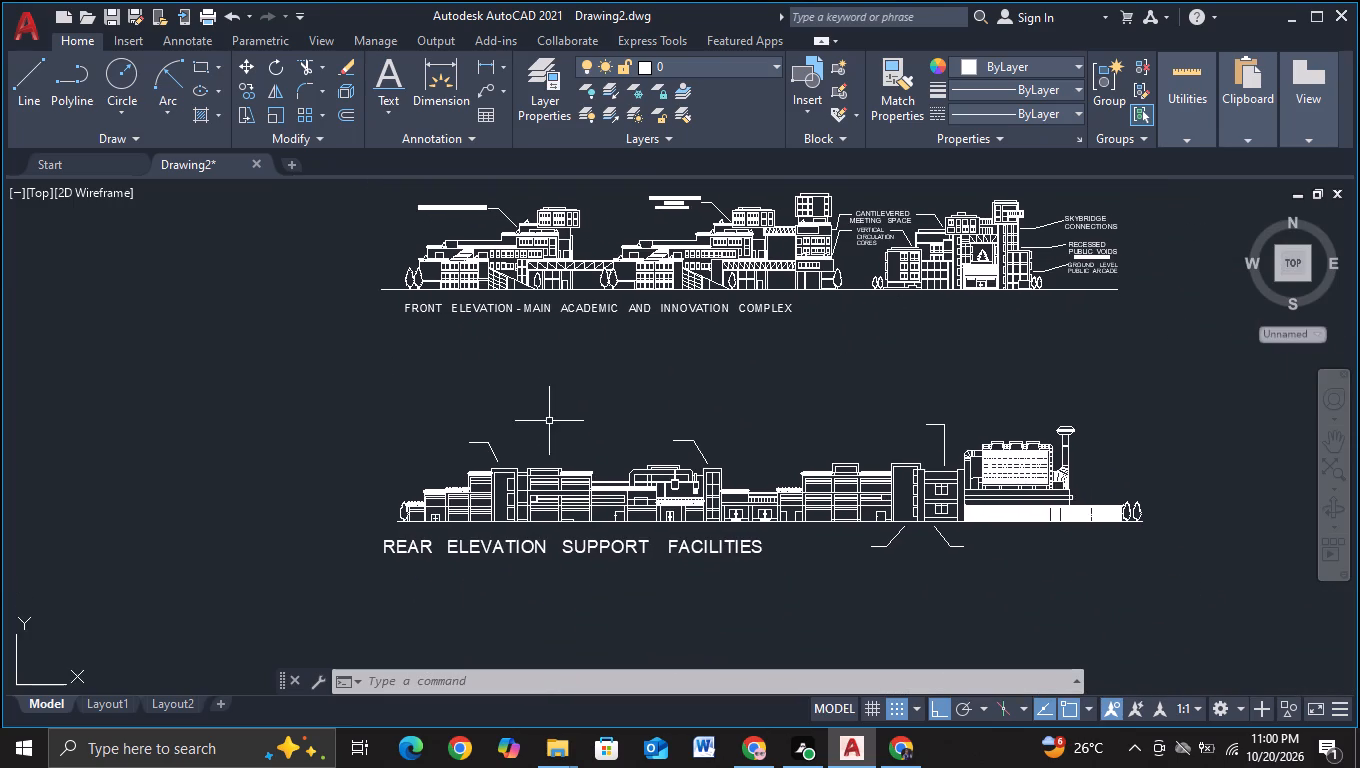
{"action": "middle_click_drag", "start_coordinate": [590, 423], "coordinate": [445, 416]}
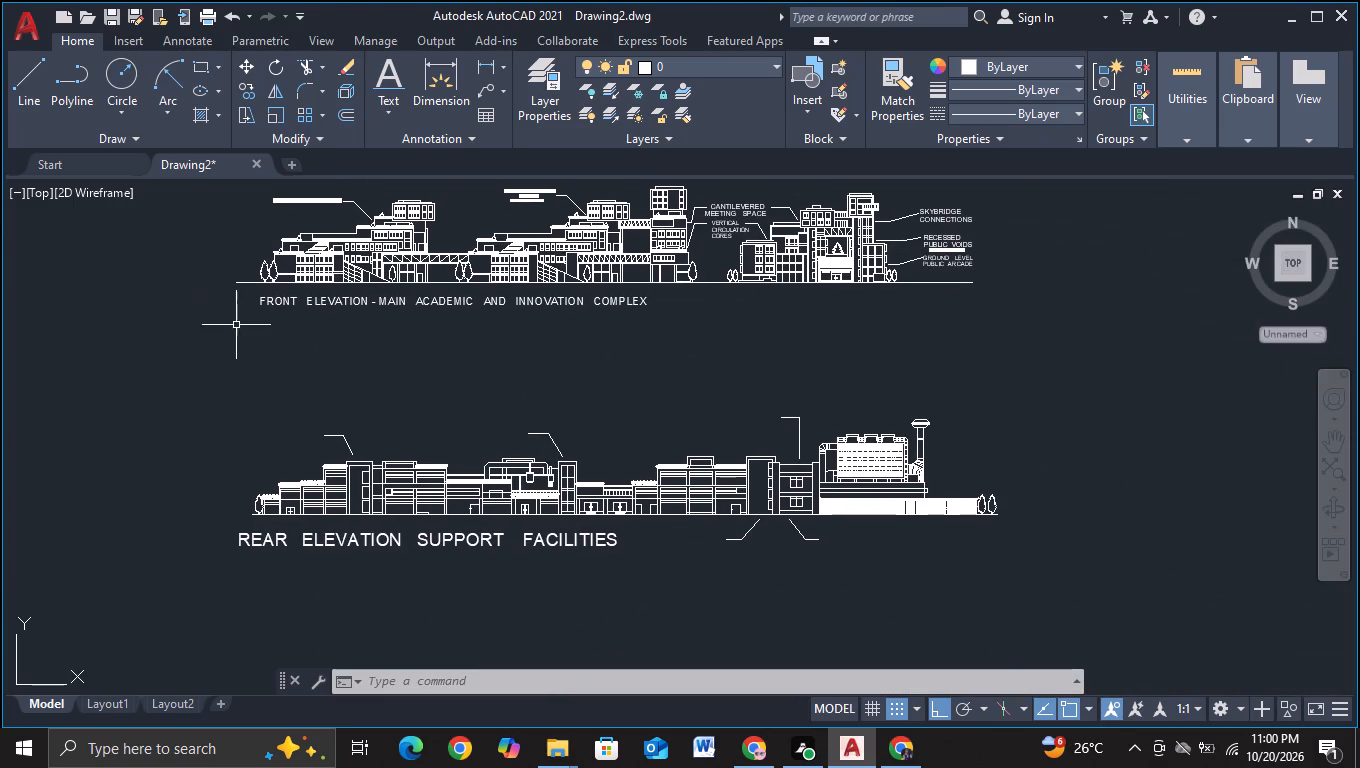
Copy the front elevation's "MODULAR RESEARCH LABS" label to the horizontal end of the rear elevation's leftmost upper leader, with Ortho off.
{"action": "middle_click_drag", "start_coordinate": [246, 334], "coordinate": [301, 396]}
{"action": "scroll", "coordinate": [364, 396], "scroll_direction": "up", "scroll_amount": 2}
{"action": "middle_click_drag", "start_coordinate": [398, 405], "coordinate": [532, 583]}
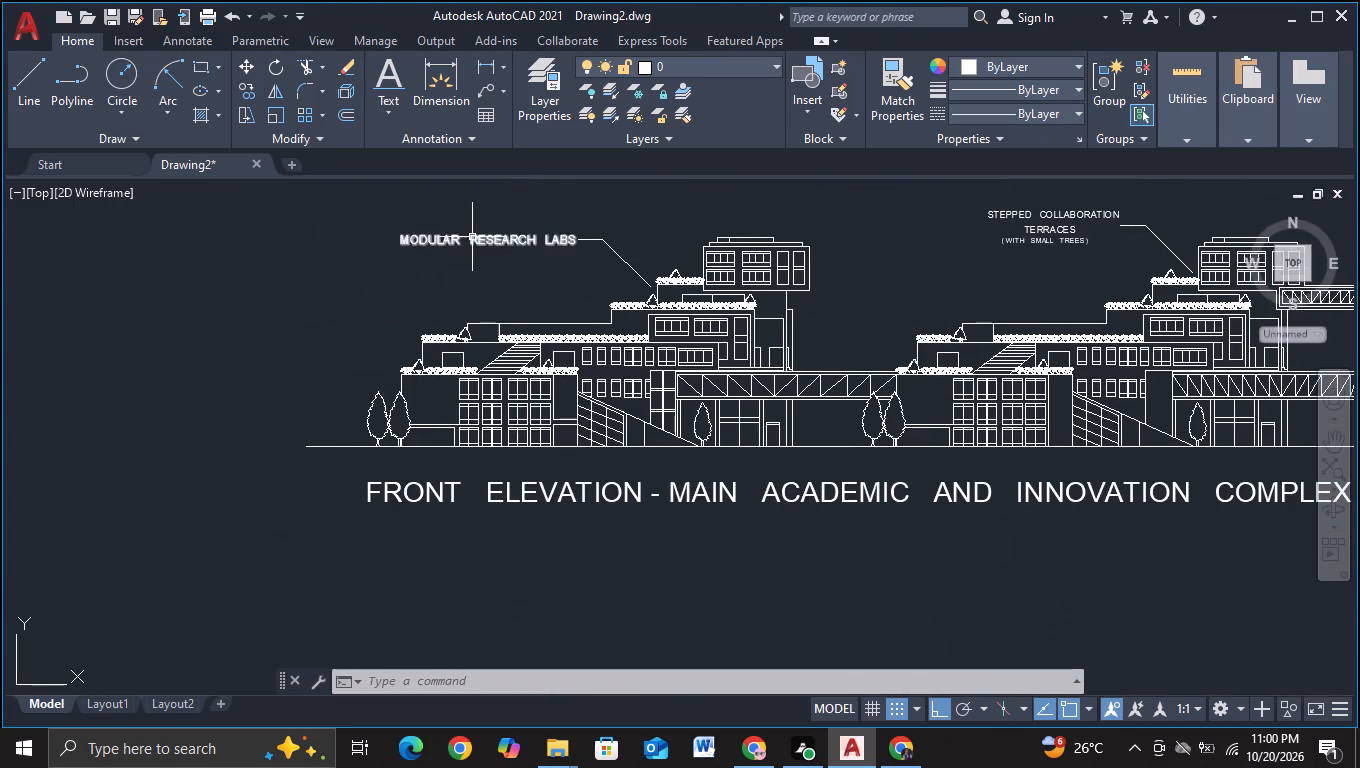
{"action": "left_click", "coordinate": [472, 236]}
{"action": "key", "text": "c"}
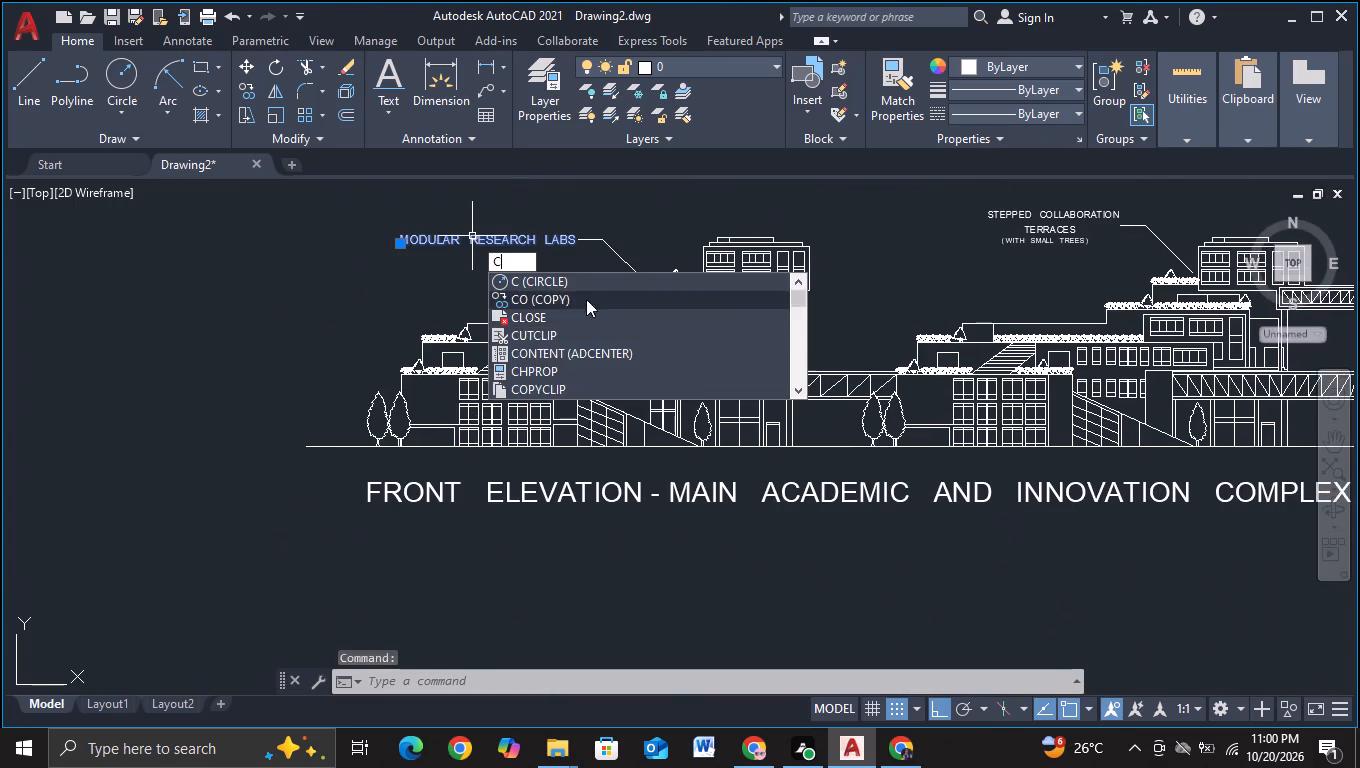
{"action": "left_click", "coordinate": [573, 293]}
{"action": "left_click", "coordinate": [492, 233]}
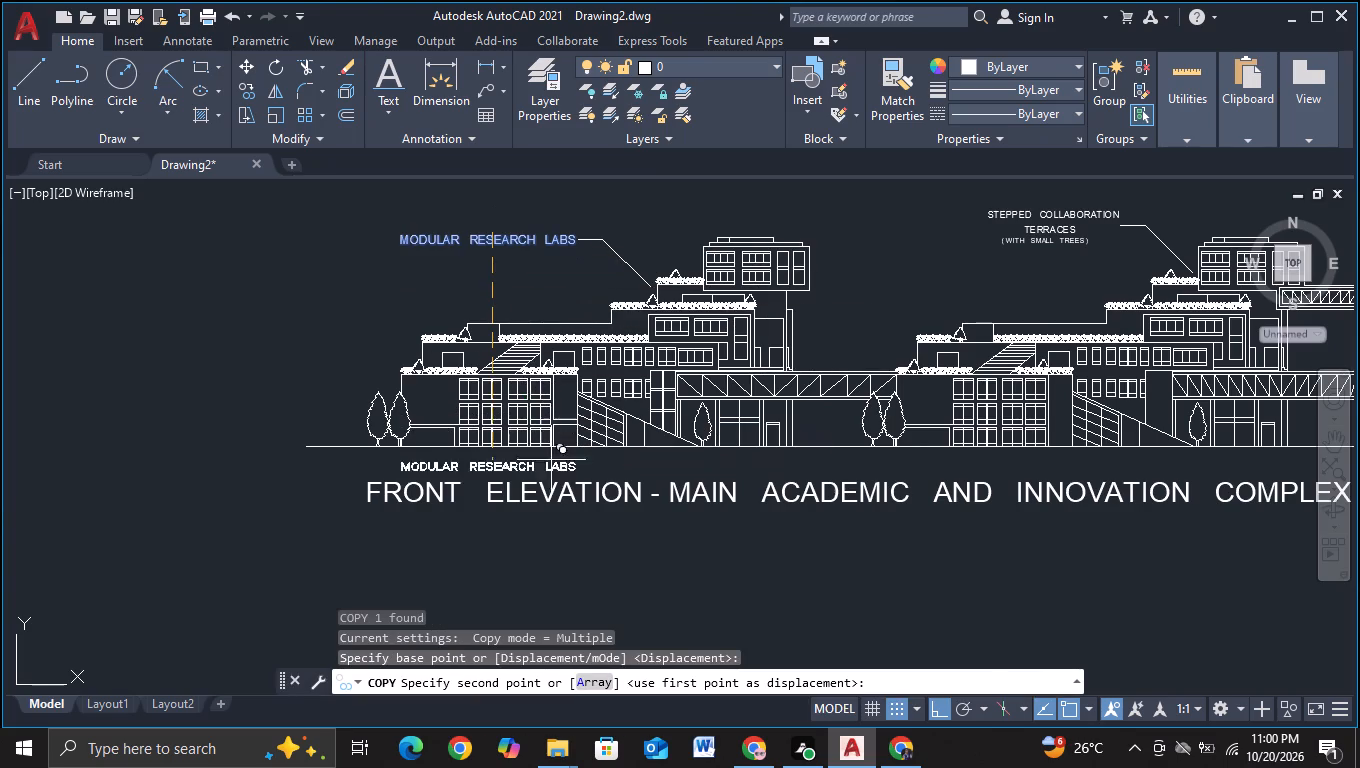
{"action": "scroll", "coordinate": [556, 504], "scroll_direction": "down", "scroll_amount": 2}
{"action": "middle_click_drag", "start_coordinate": [560, 567], "coordinate": [529, 353]}
{"action": "scroll", "coordinate": [511, 401], "scroll_direction": "up", "scroll_amount": 2}
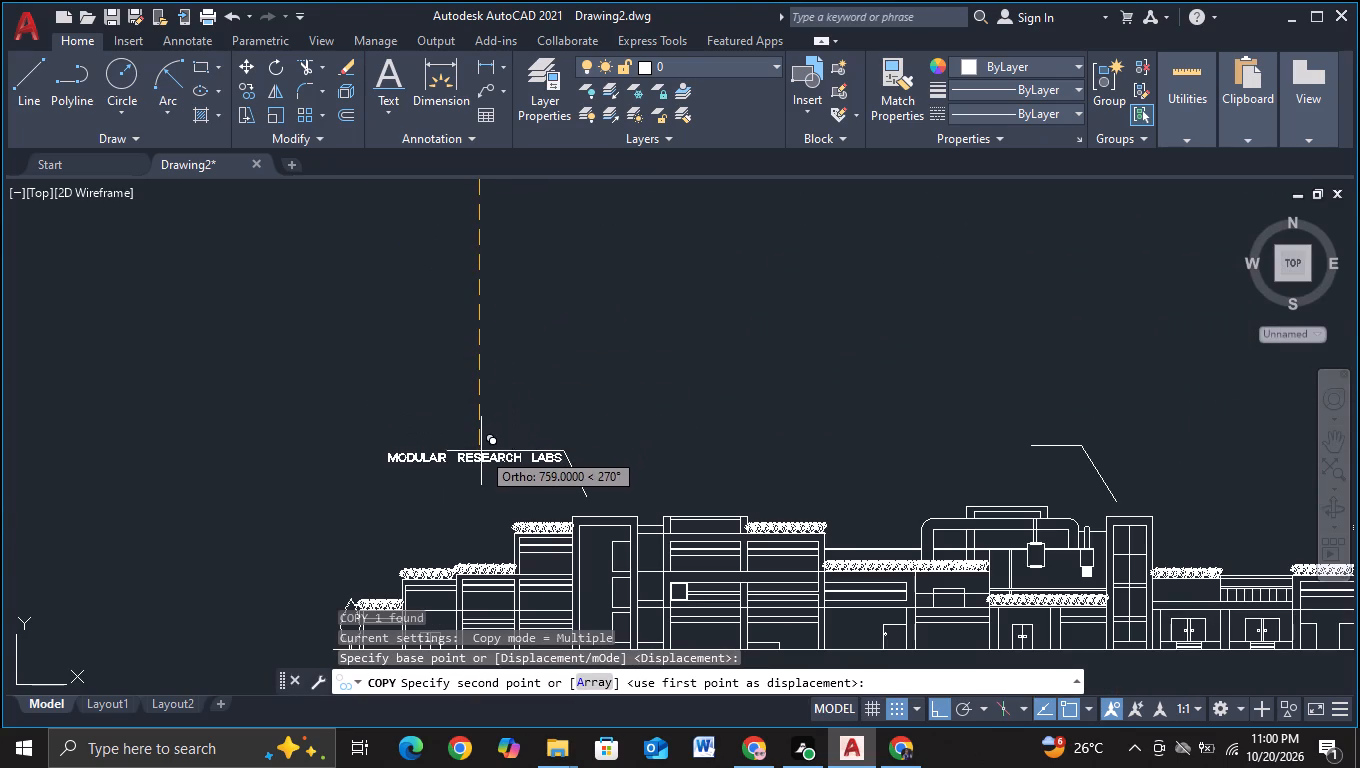
{"action": "key", "text": "F8"}
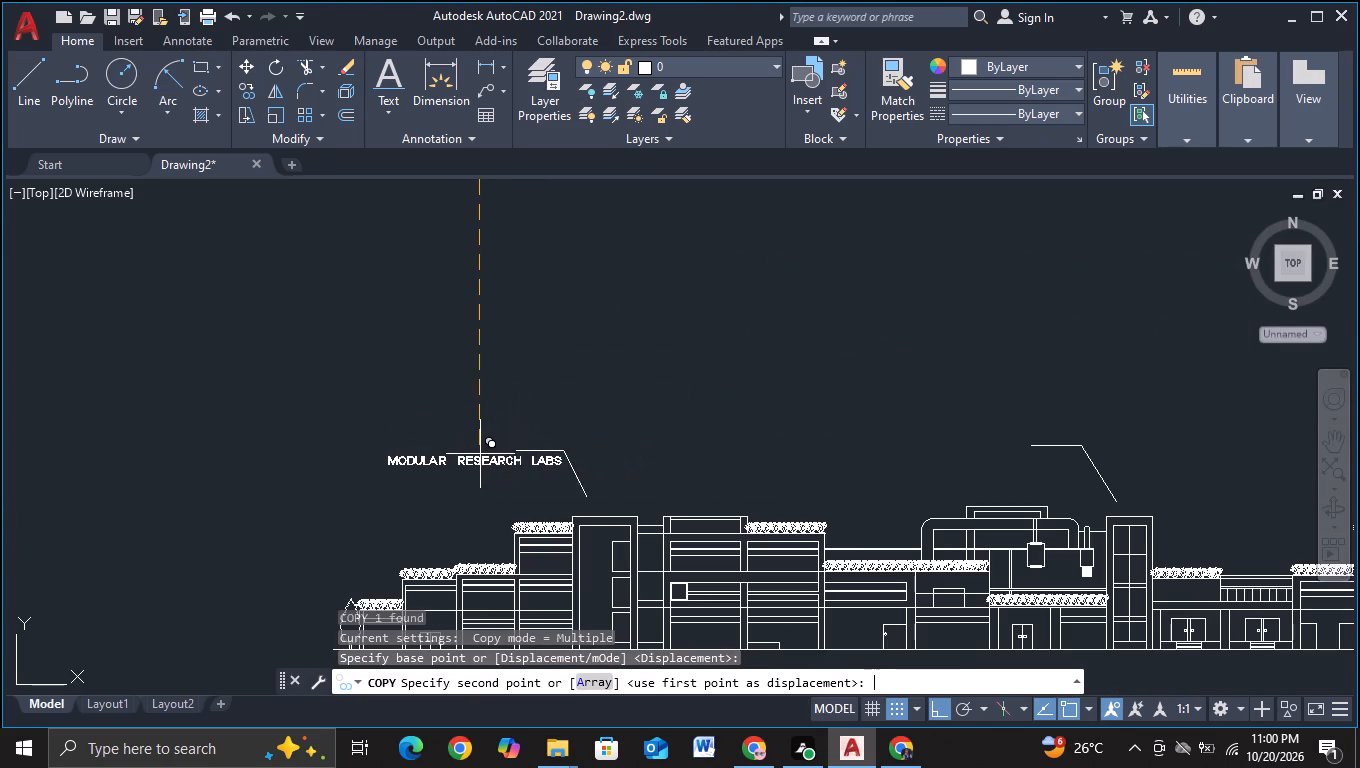
{"action": "scroll", "coordinate": [446, 453], "scroll_direction": "up", "scroll_amount": 2}
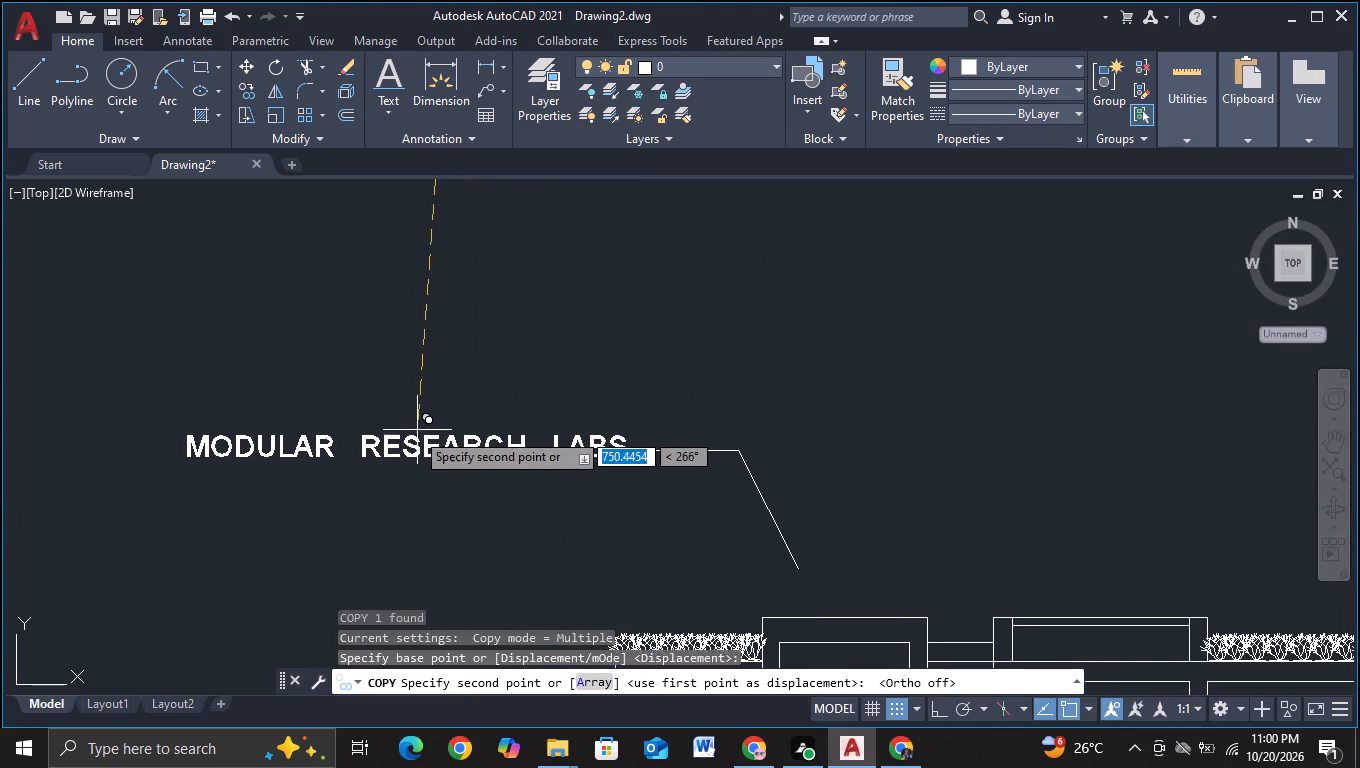
{"action": "scroll", "coordinate": [410, 433], "scroll_direction": "up", "scroll_amount": 2}
{"action": "left_click", "coordinate": [386, 429]}
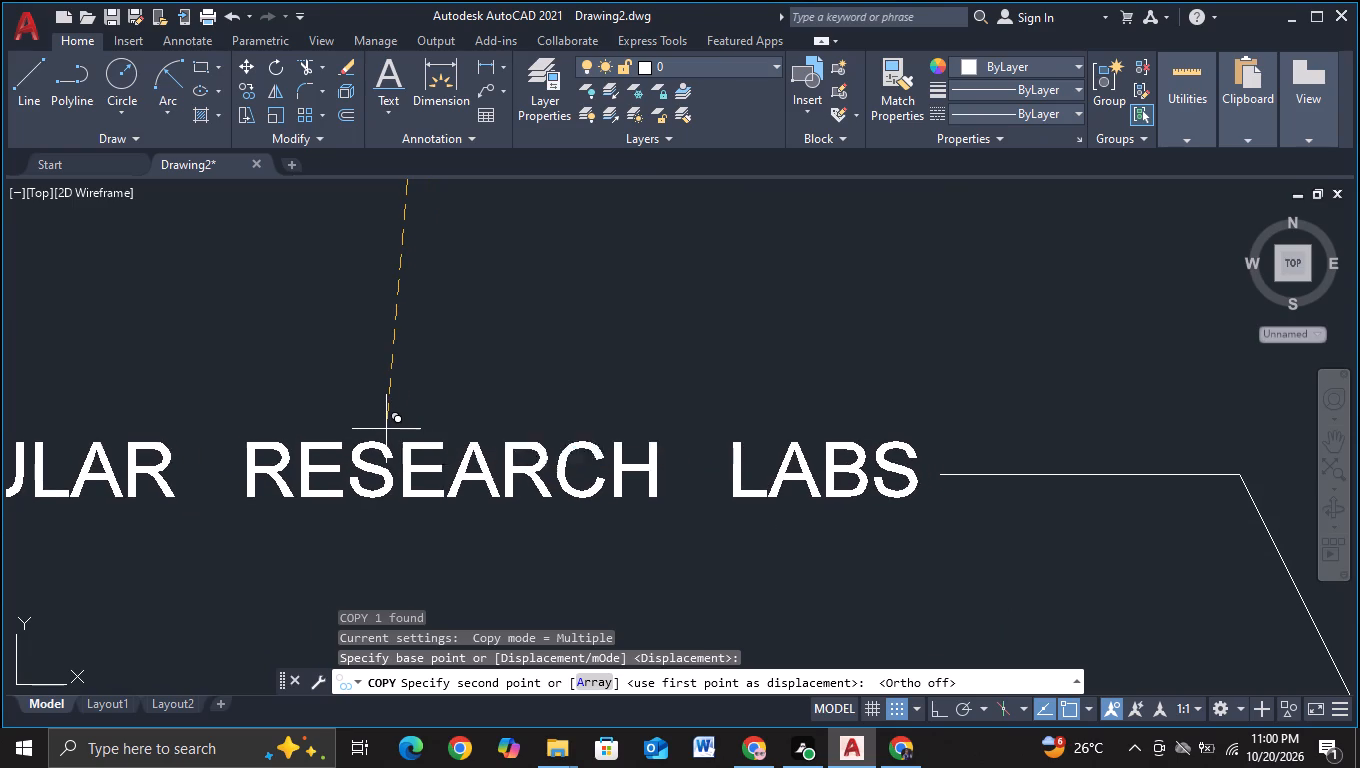
Place another copy of the label at the horizontal end of the rear elevation's second upper leader.
{"action": "scroll", "coordinate": [386, 429], "scroll_direction": "down", "scroll_amount": 4}
{"action": "scroll", "coordinate": [768, 416], "scroll_direction": "up", "scroll_amount": 2}
{"action": "middle_click_drag", "start_coordinate": [902, 454], "coordinate": [753, 460]}
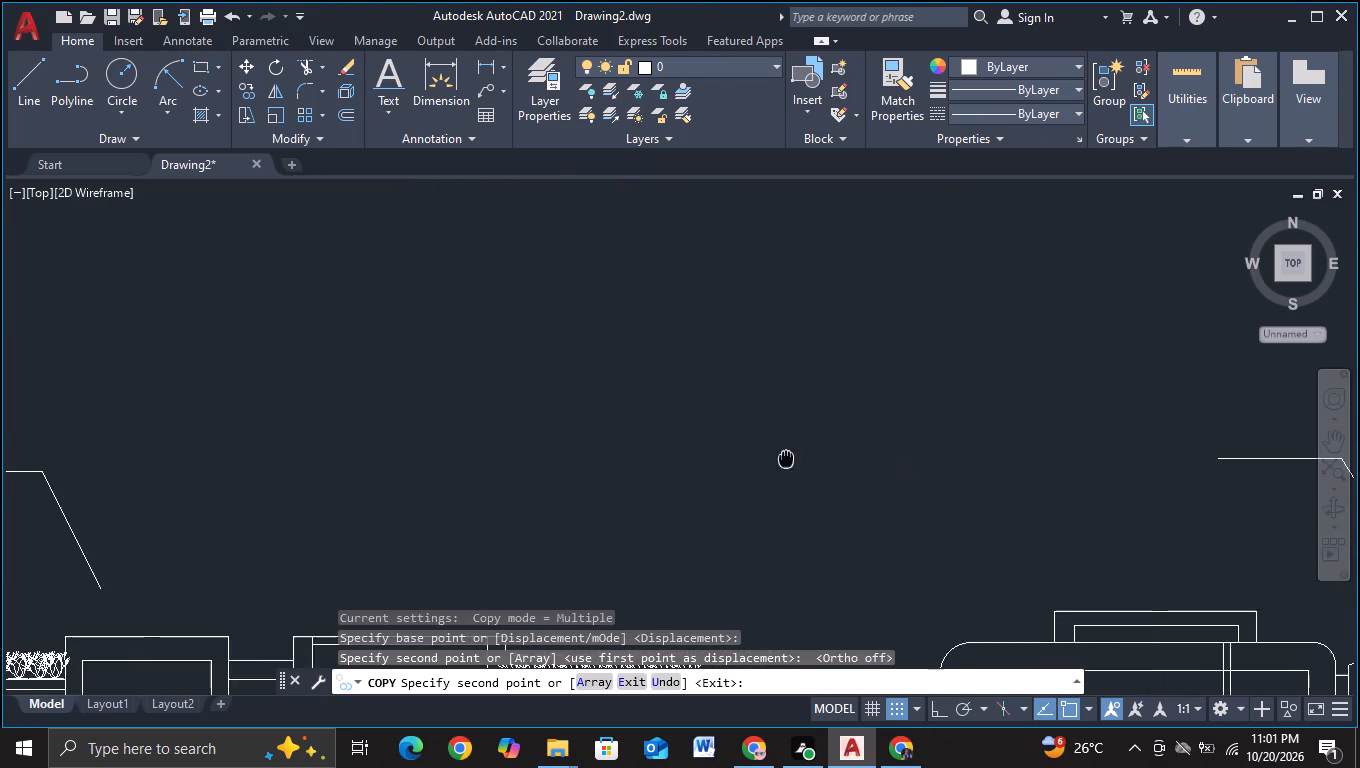
{"action": "middle_click_drag", "start_coordinate": [753, 460], "coordinate": [326, 446]}
{"action": "scroll", "coordinate": [360, 429], "scroll_direction": "up", "scroll_amount": 2}
{"action": "scroll", "coordinate": [434, 418], "scroll_direction": "down", "scroll_amount": 1}
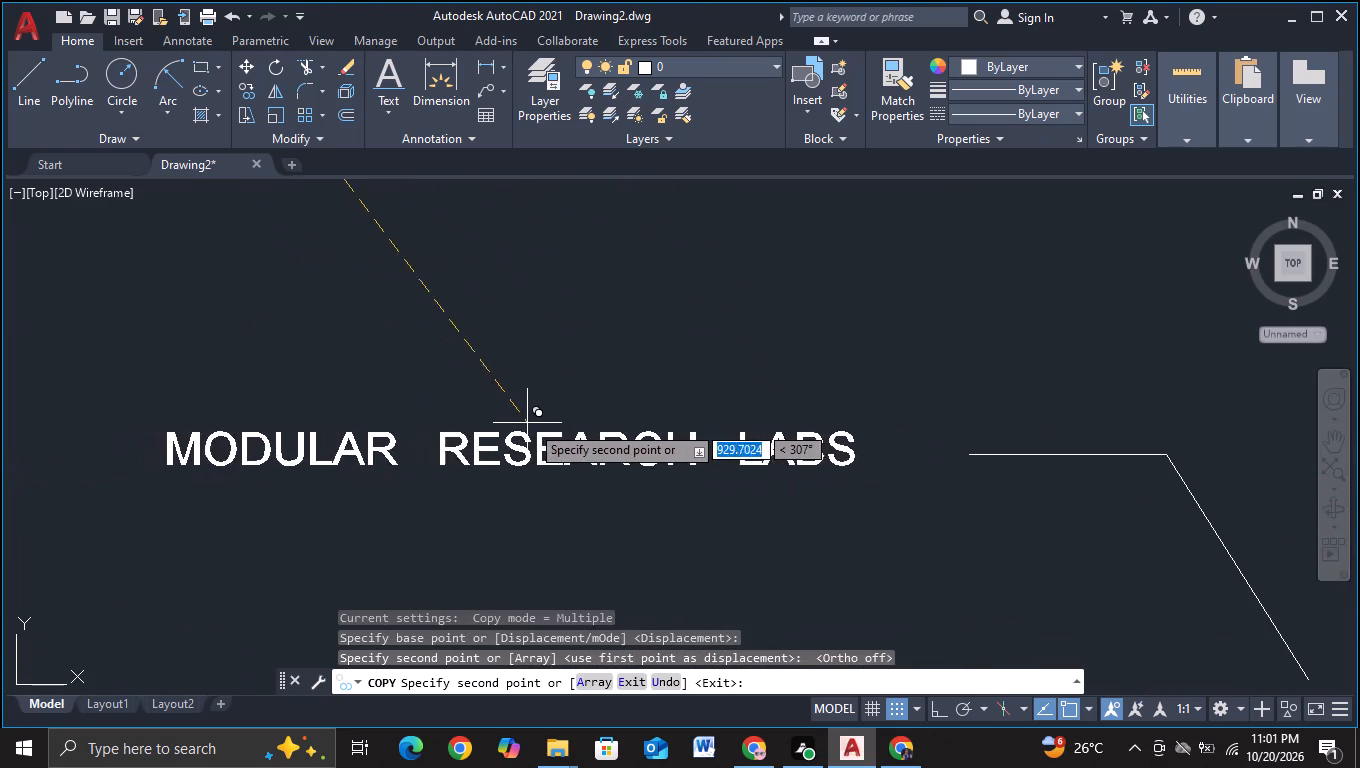
{"action": "left_click", "coordinate": [612, 430]}
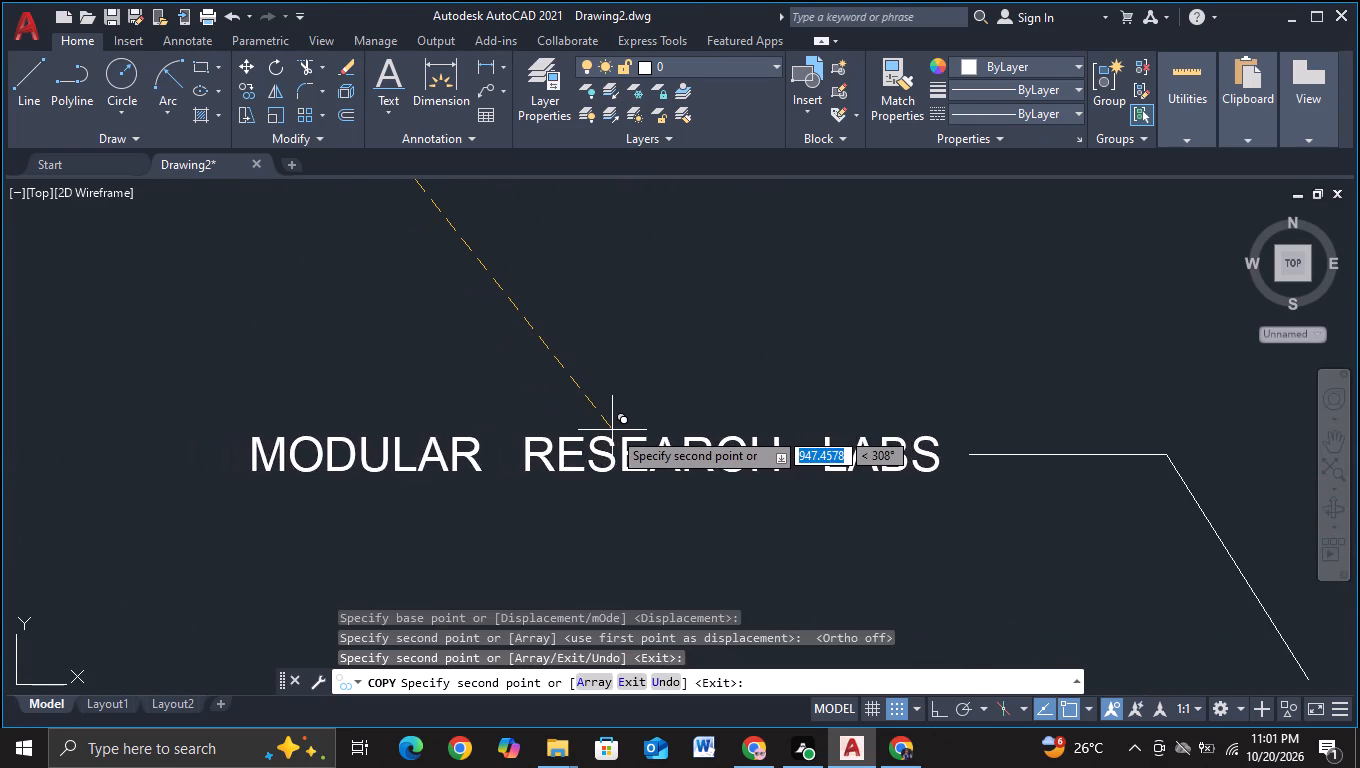
Place label copies at the outer horizontal ends of both leaders below the rear elevation's ground line.
{"action": "scroll", "coordinate": [612, 430], "scroll_direction": "down", "scroll_amount": 3}
{"action": "middle_click_drag", "start_coordinate": [840, 411], "coordinate": [9, 209]}
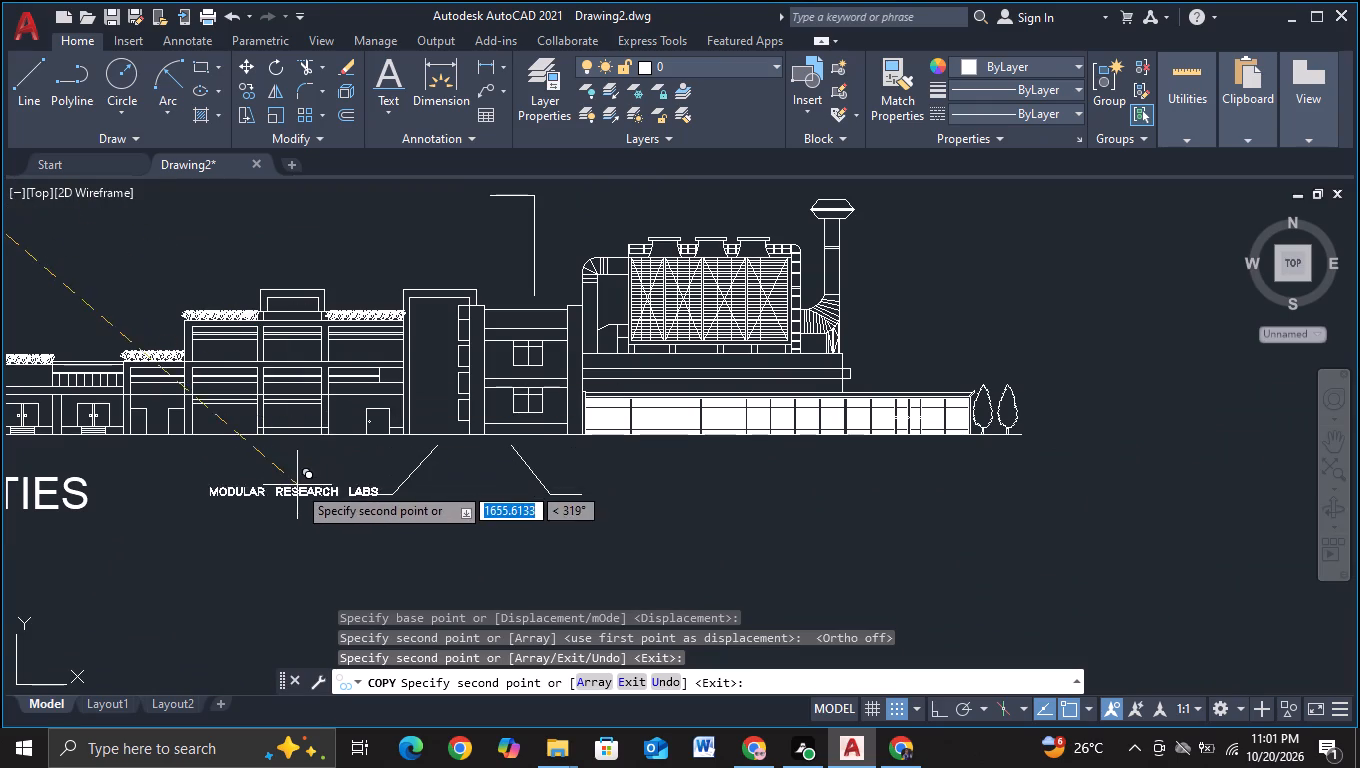
{"action": "scroll", "coordinate": [297, 485], "scroll_direction": "up", "scroll_amount": 2}
{"action": "scroll", "coordinate": [215, 496], "scroll_direction": "up", "scroll_amount": 1}
{"action": "middle_click_drag", "start_coordinate": [215, 494], "coordinate": [247, 472]}
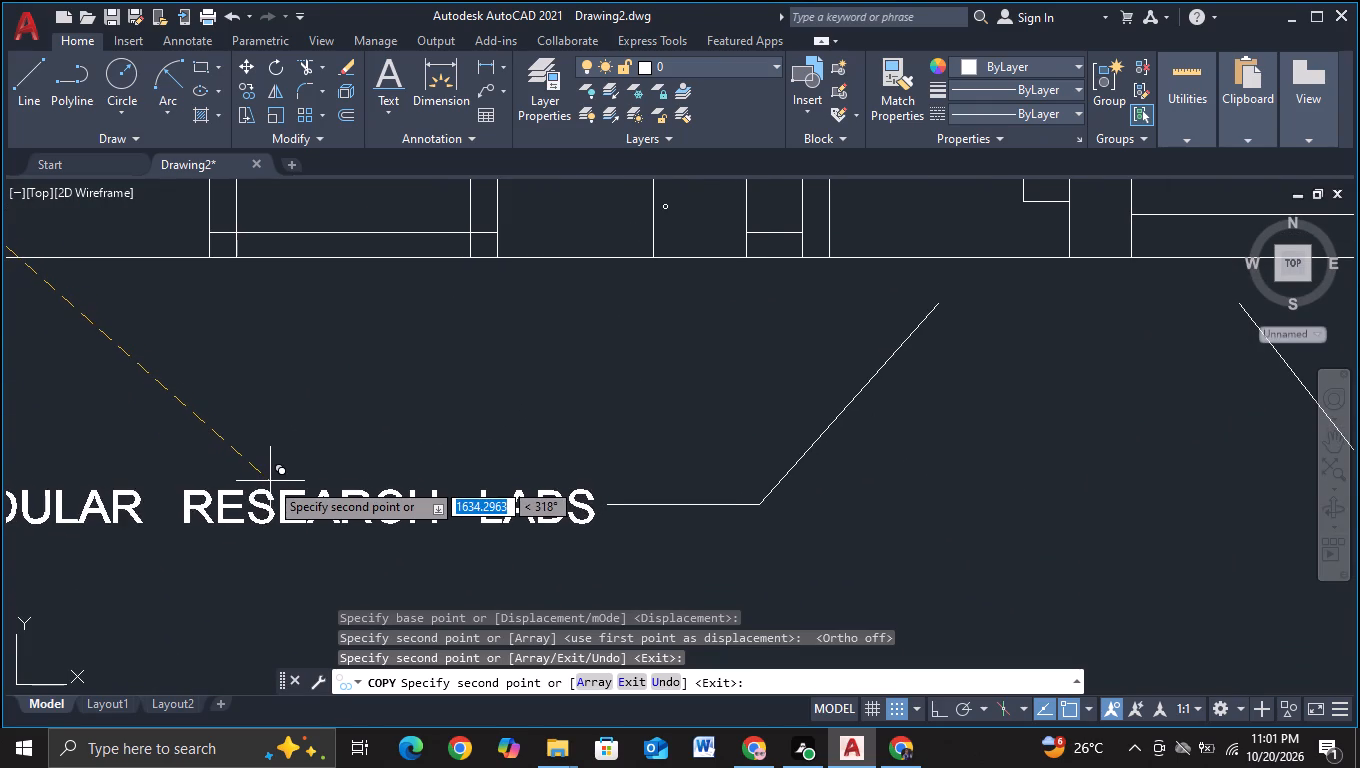
{"action": "left_click", "coordinate": [269, 478]}
{"action": "scroll", "coordinate": [369, 476], "scroll_direction": "down", "scroll_amount": 3}
{"action": "middle_click_drag", "start_coordinate": [606, 493], "coordinate": [269, 524]}
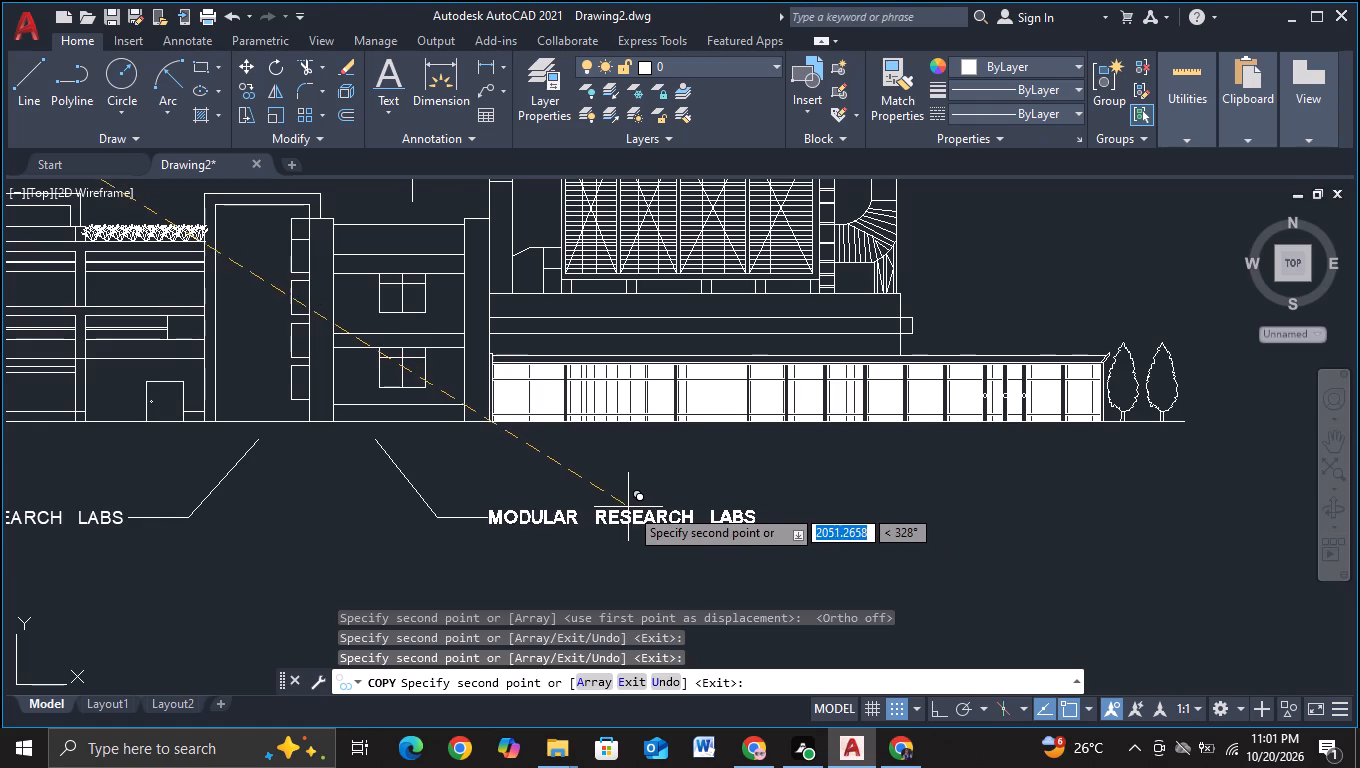
{"action": "left_click", "coordinate": [634, 508]}
Place the last label copy at the horizontal end of the leader above the narrow windowed block and finish copying.
{"action": "middle_click_drag", "start_coordinate": [532, 477], "coordinate": [846, 641]}
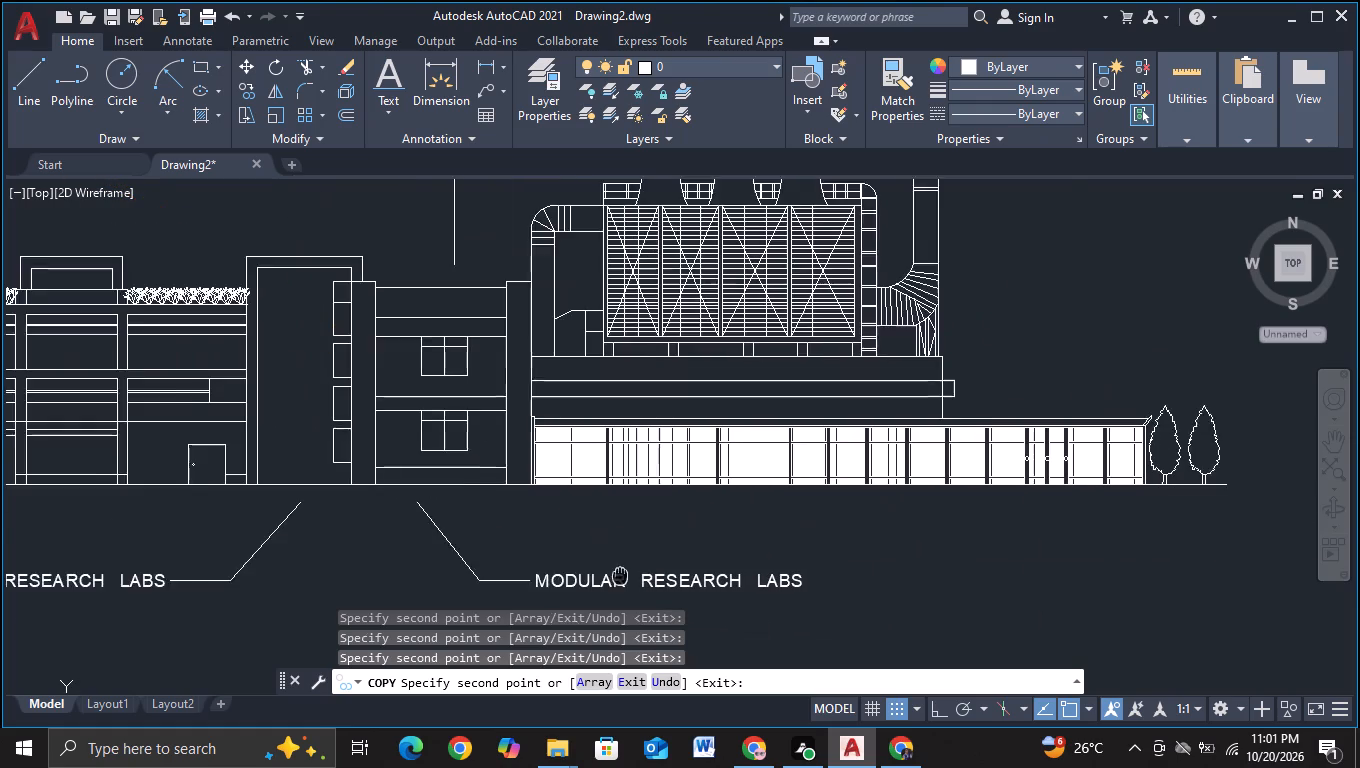
{"action": "middle_click_drag", "start_coordinate": [846, 641], "coordinate": [865, 643]}
{"action": "middle_click_drag", "start_coordinate": [502, 302], "coordinate": [511, 497]}
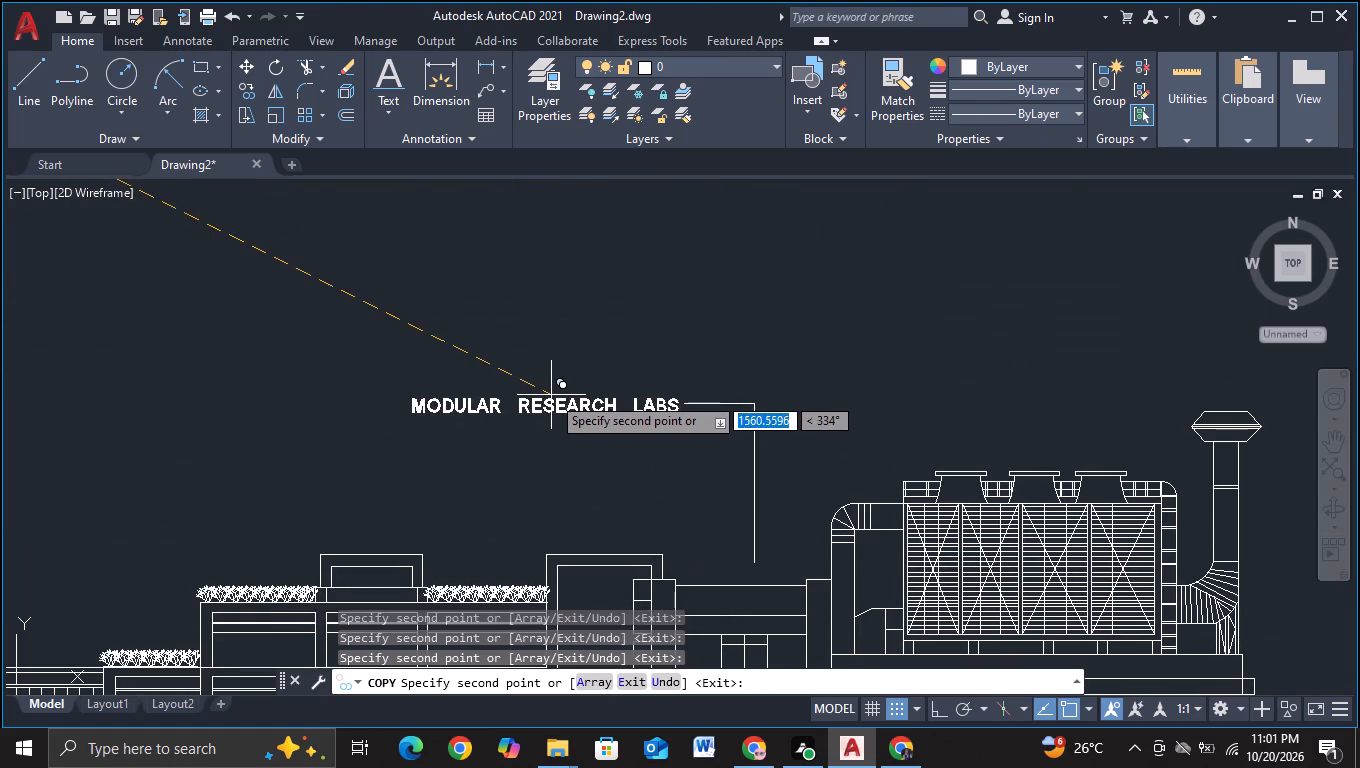
{"action": "left_click", "coordinate": [552, 392]}
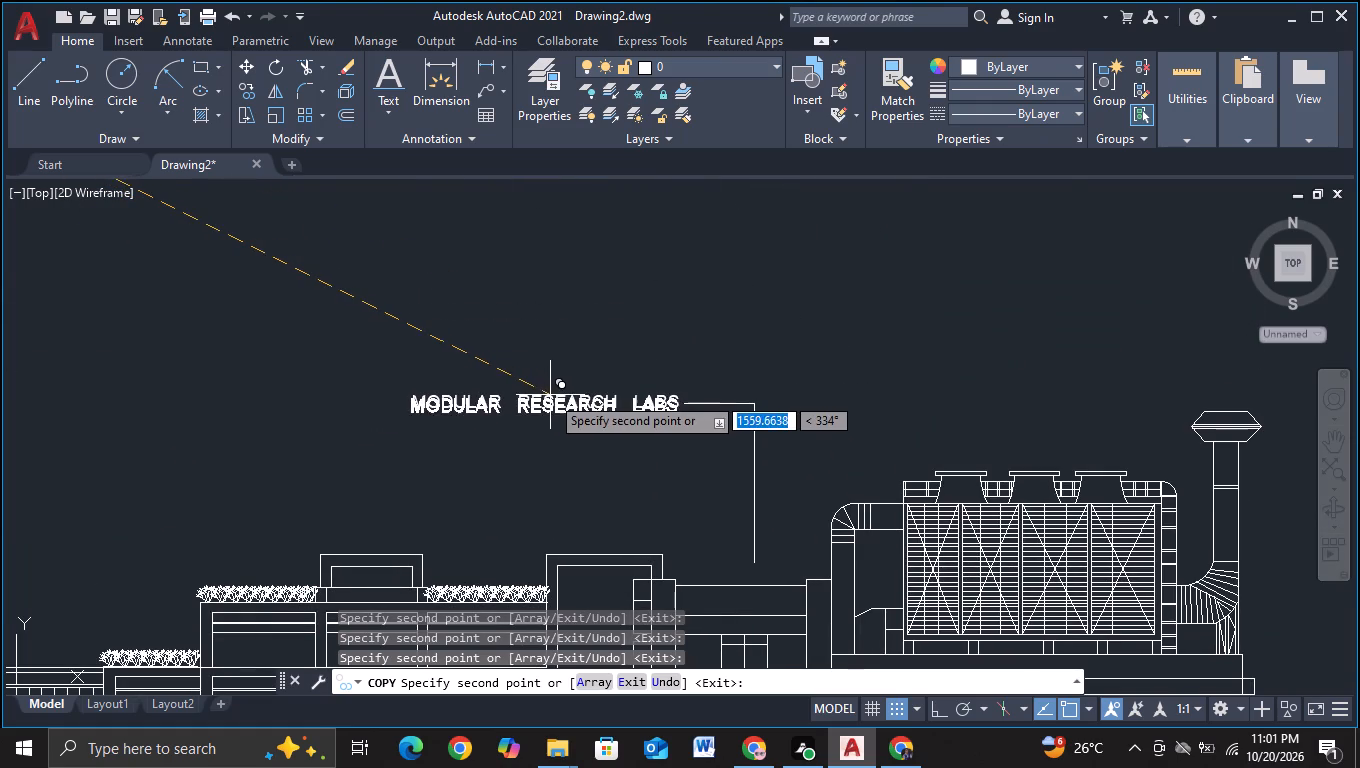
{"action": "key", "text": "Escape"}
Change the copied label at the rear elevation's leftmost upper leader to read "REAR SERVICE ROOM".
{"action": "scroll", "coordinate": [554, 409], "scroll_direction": "down", "scroll_amount": 3}
{"action": "middle_click_drag", "start_coordinate": [424, 428], "coordinate": [501, 403]}
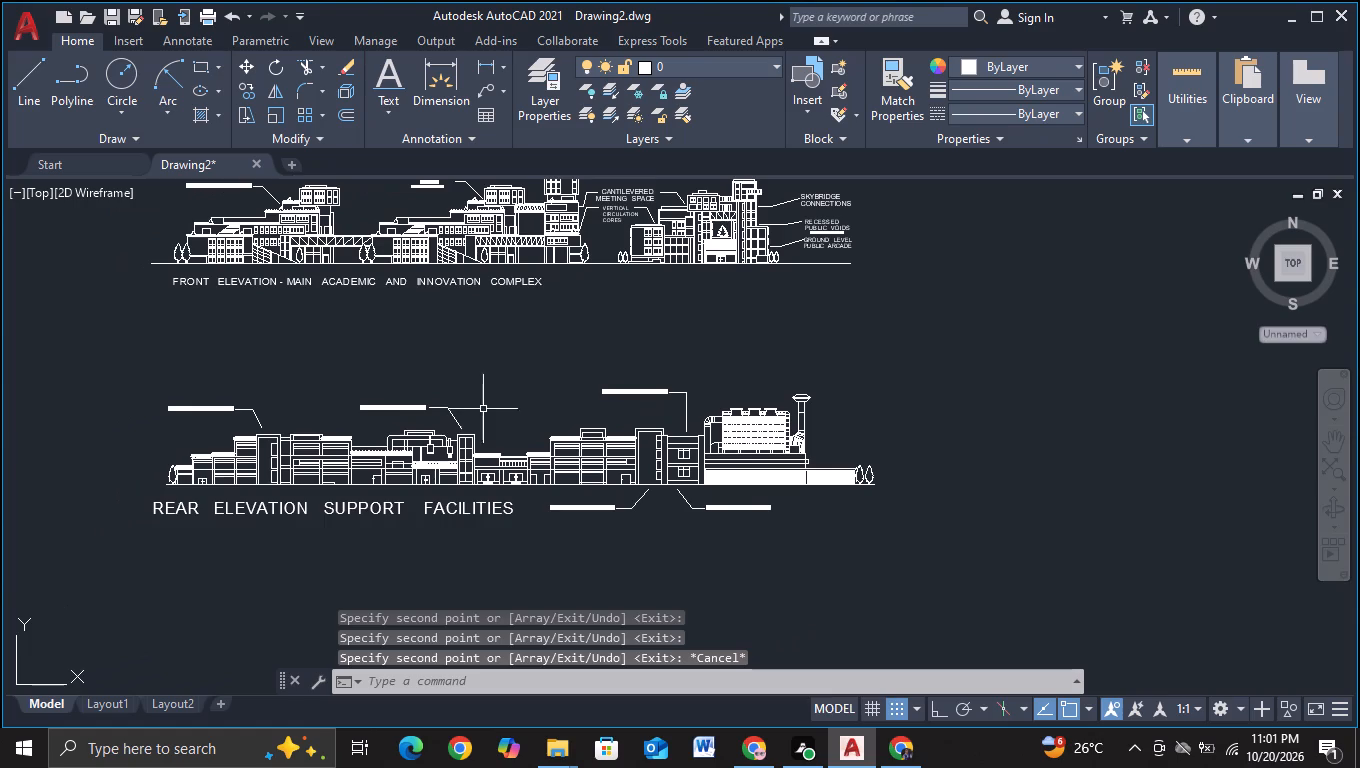
{"action": "middle_click_drag", "start_coordinate": [477, 412], "coordinate": [529, 389]}
{"action": "middle_click_drag", "start_coordinate": [512, 402], "coordinate": [585, 446]}
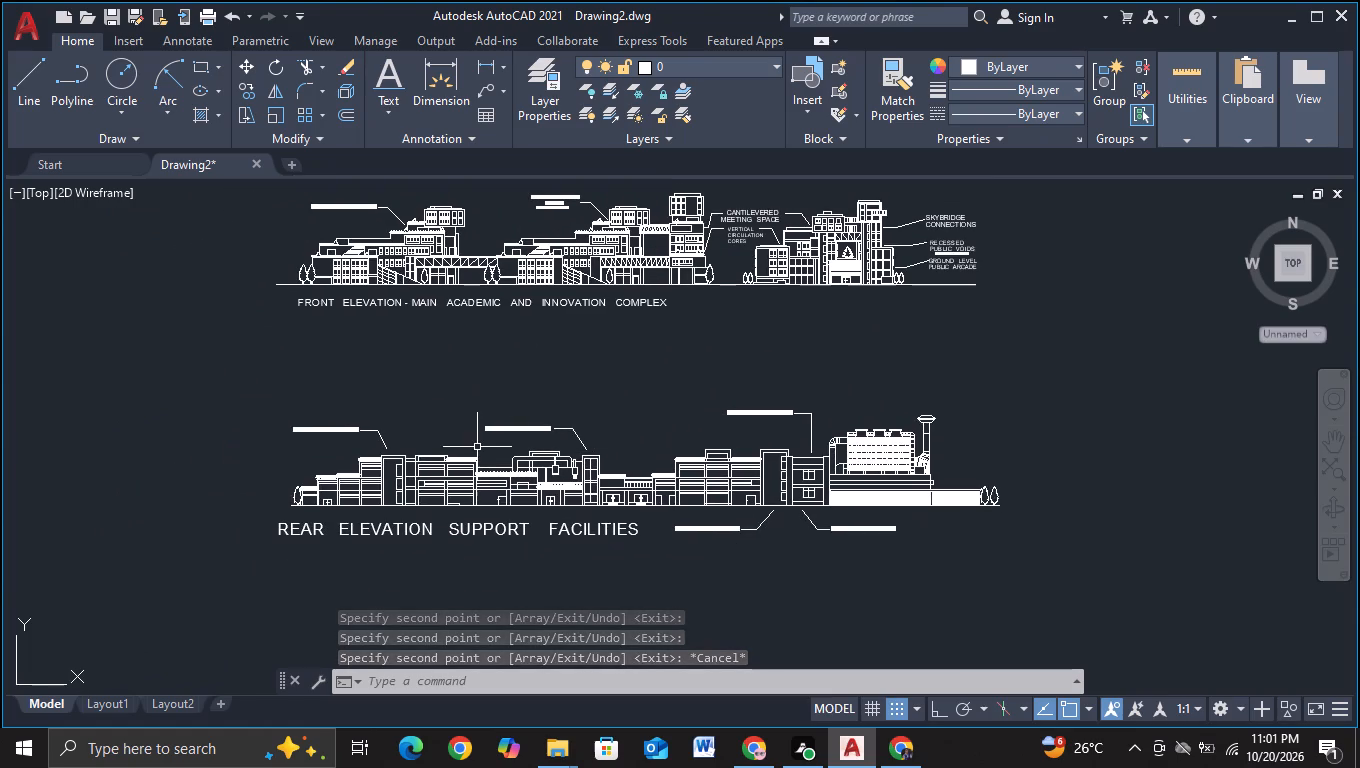
{"action": "left_click", "coordinate": [338, 433]}
{"action": "right_click", "coordinate": [338, 433]}
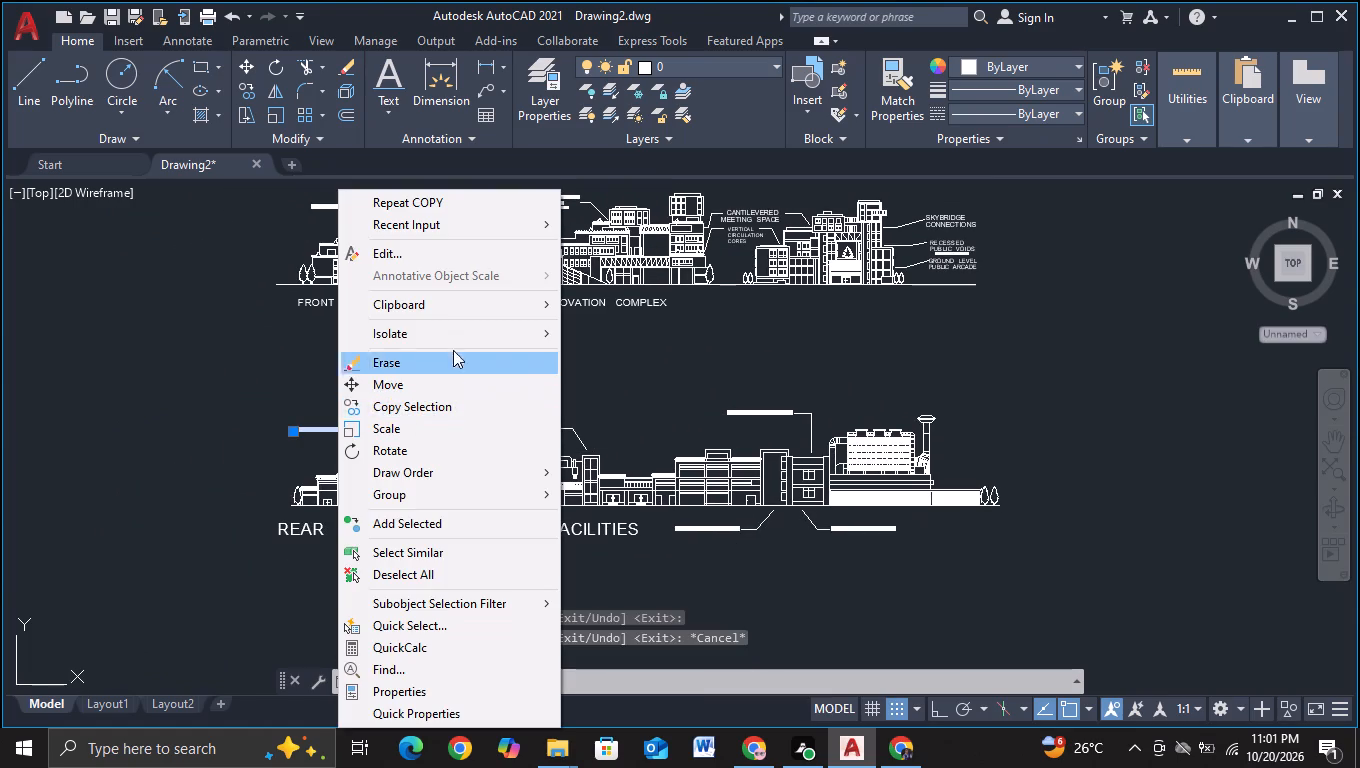
{"action": "left_click", "coordinate": [418, 262]}
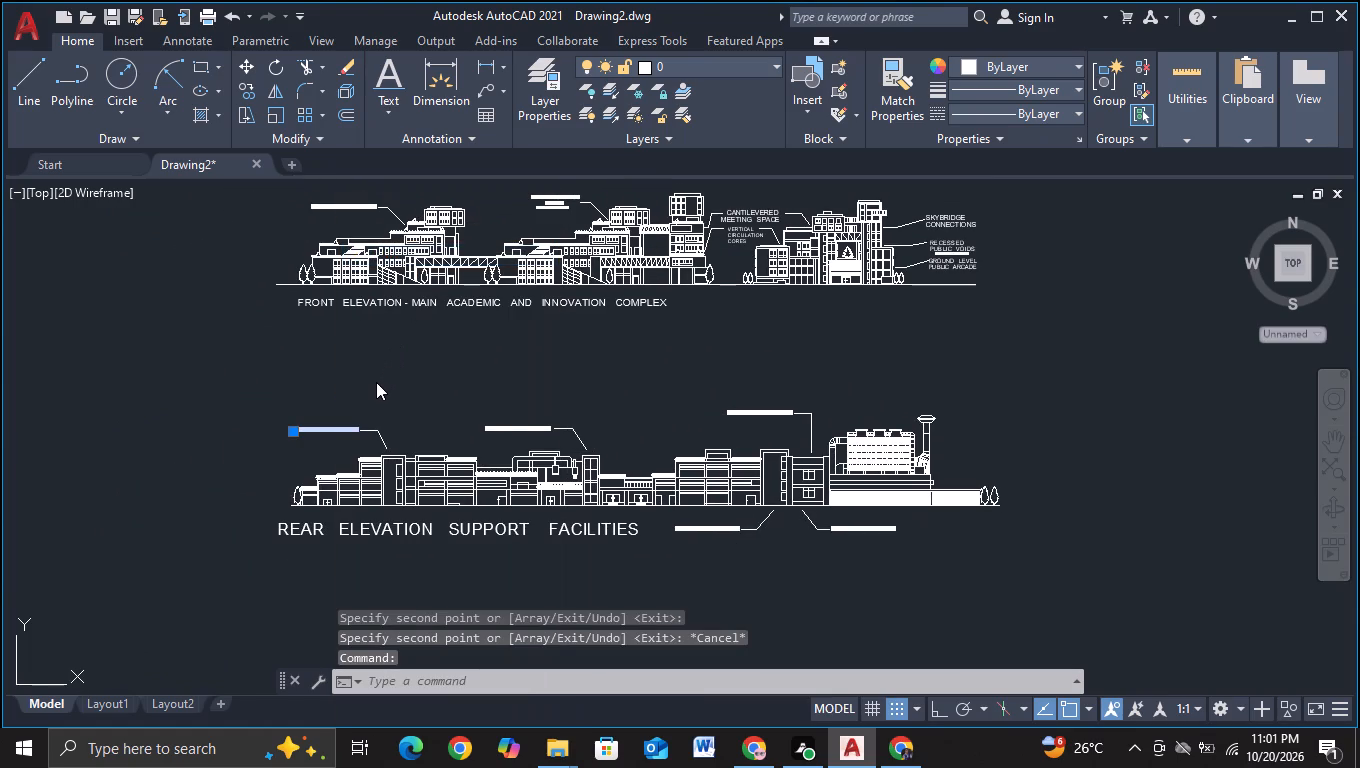
{"action": "key", "text": "BackSpace"}
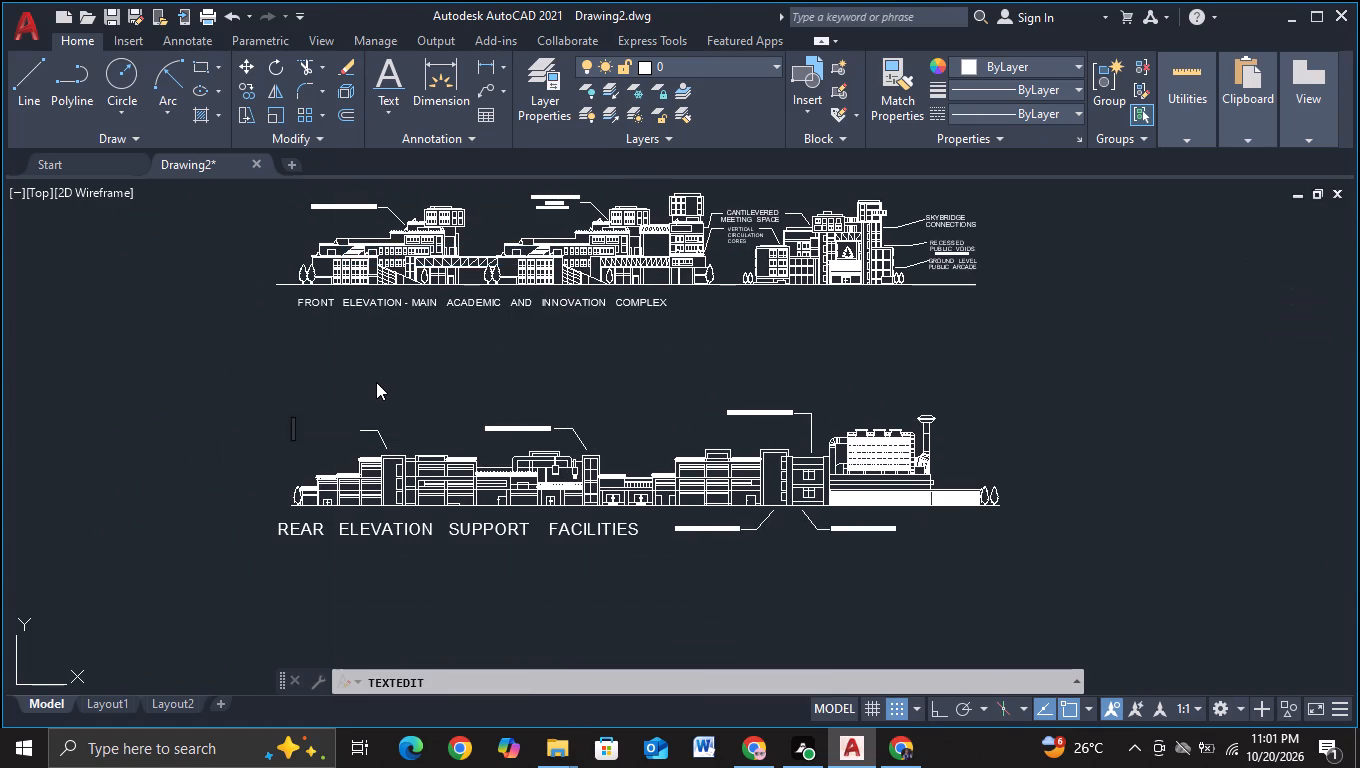
{"action": "type", "text": "REAR"}
{"action": "key", "text": "space"}
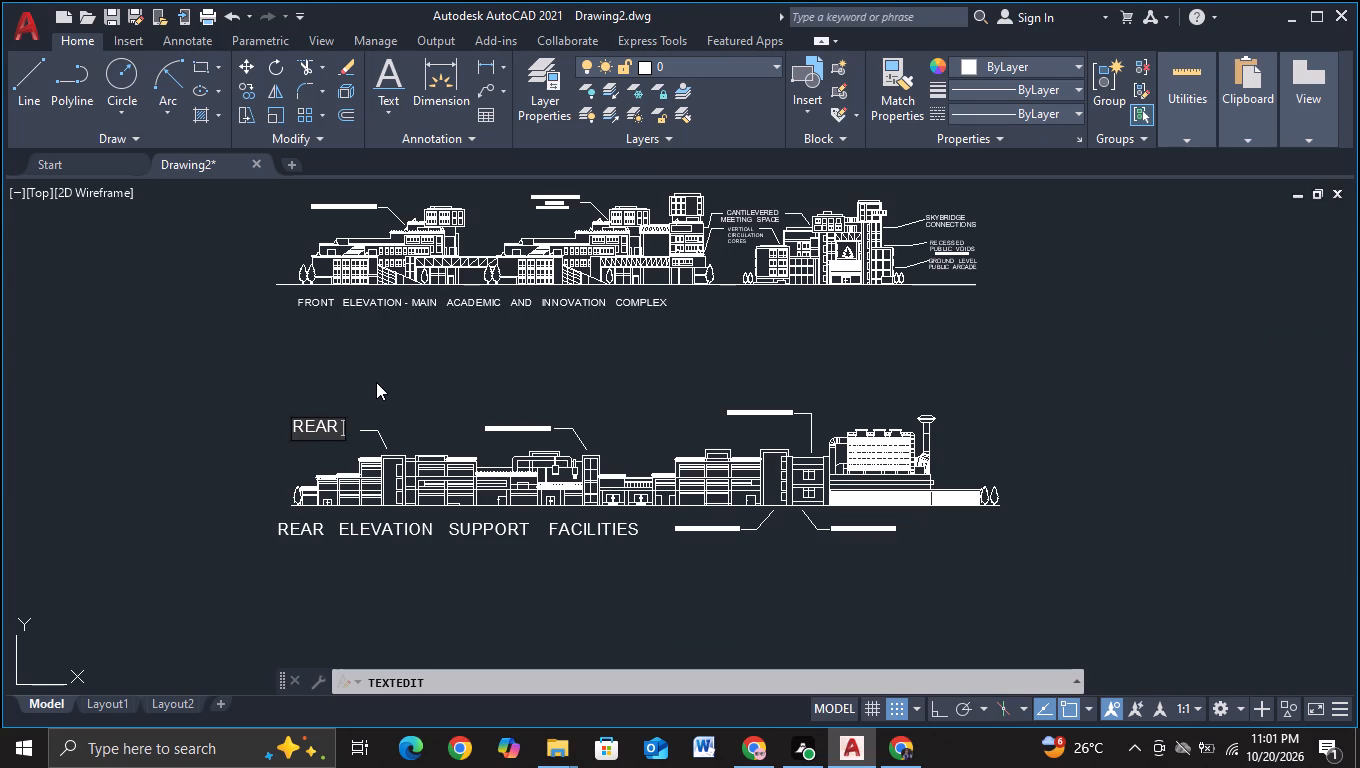
{"action": "key", "text": "space"}
{"action": "type", "text": "SERVIC"}
{"action": "key", "text": "space"}
{"action": "key", "text": "space"}
{"action": "key", "text": "BackSpace"}
{"action": "key", "text": "BackSpace"}
{"action": "key", "text": "BackSpace"}
{"action": "type", "text": "EC"}
{"action": "key", "text": "space"}
{"action": "key", "text": "space"}
{"action": "key", "text": "BackSpace"}
{"action": "key", "text": "BackSpace"}
{"action": "key", "text": "BackSpace"}
{"action": "key", "text": "BackSpace"}
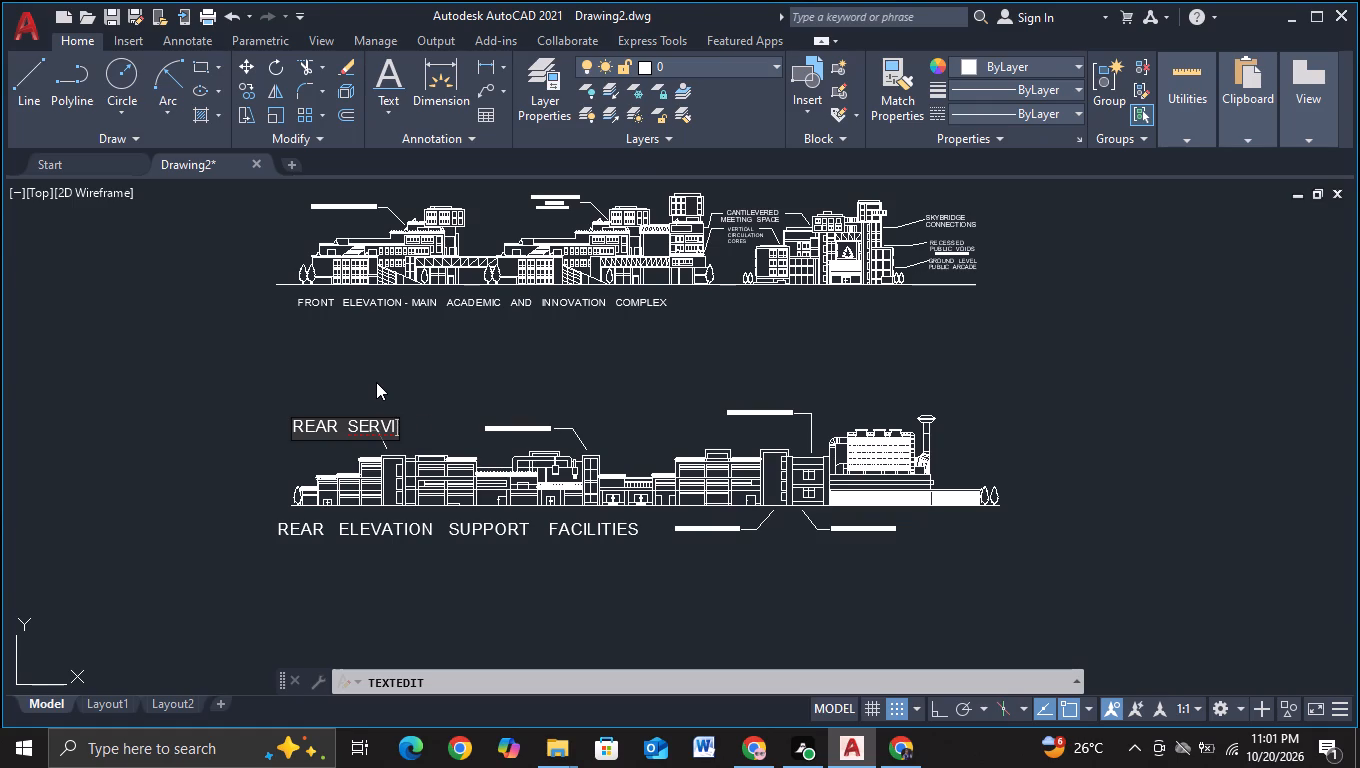
{"action": "type", "text": "CE"}
{"action": "key", "text": "space"}
{"action": "key", "text": "space"}
{"action": "key", "text": "space"}
{"action": "type", "text": "ROOM"}
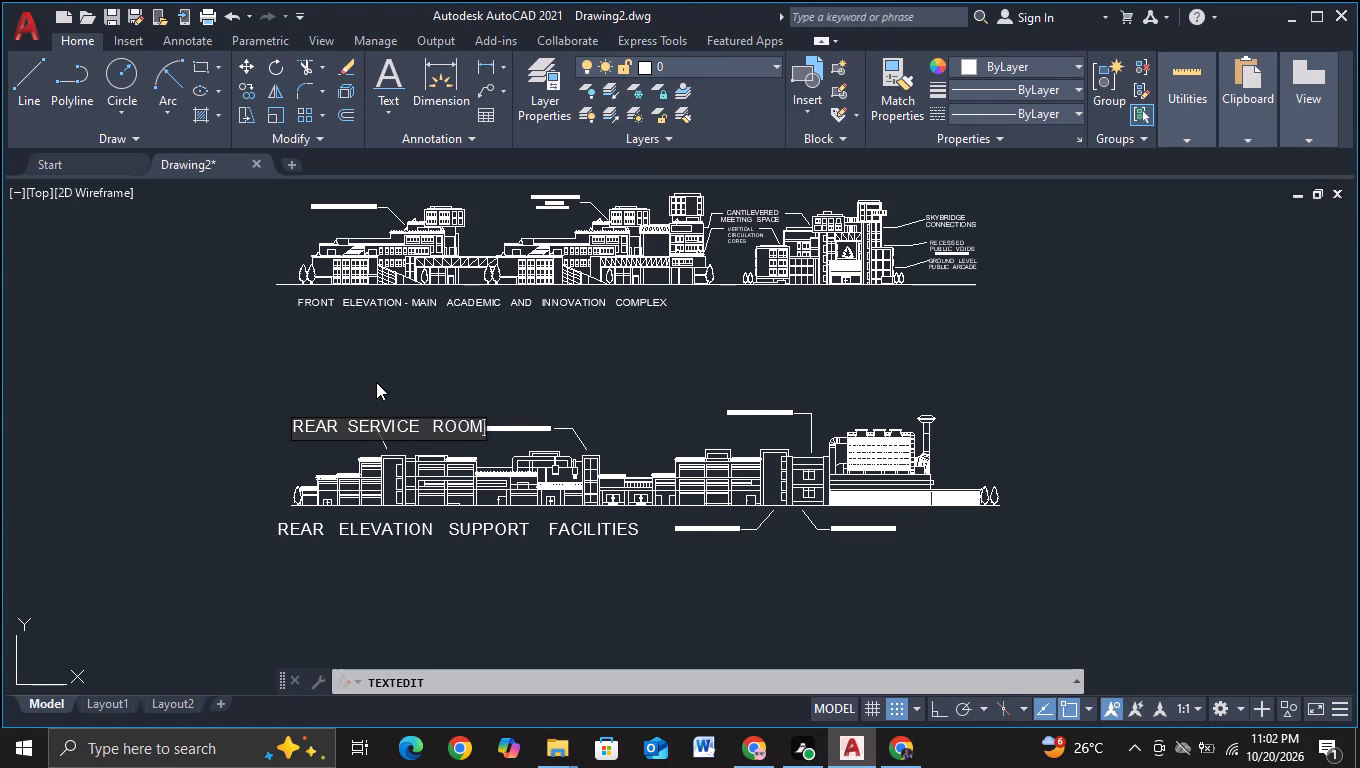
{"action": "key", "text": "Return"}
{"action": "key", "text": "Escape"}
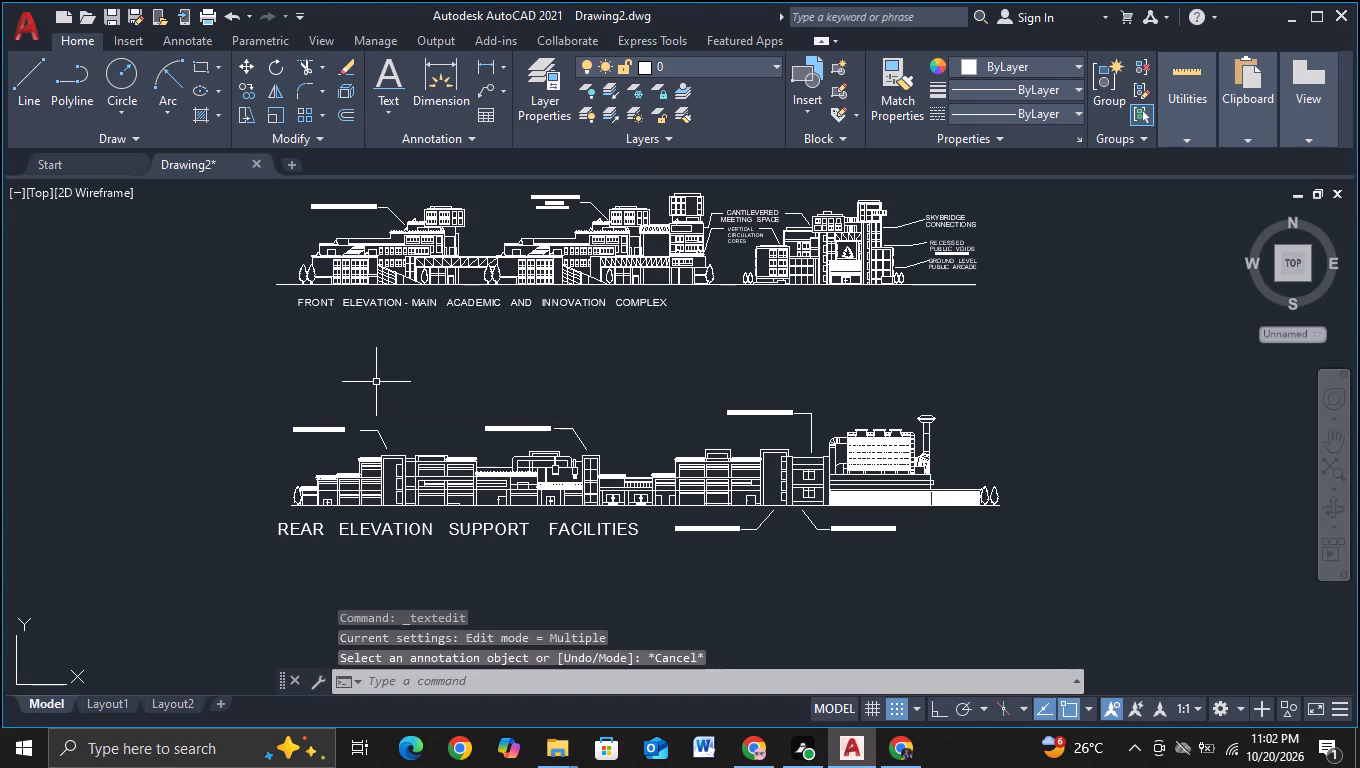
Move the REAR SERVICE ROOM label horizontally closer to the end of its leader line.
{"action": "scroll", "coordinate": [273, 485], "scroll_direction": "up", "scroll_amount": 3}
{"action": "middle_click_drag", "start_coordinate": [339, 370], "coordinate": [188, 439]}
{"action": "scroll", "coordinate": [353, 402], "scroll_direction": "down", "scroll_amount": 1}
{"action": "scroll", "coordinate": [286, 362], "scroll_direction": "up", "scroll_amount": 2}
{"action": "left_click", "coordinate": [324, 367]}
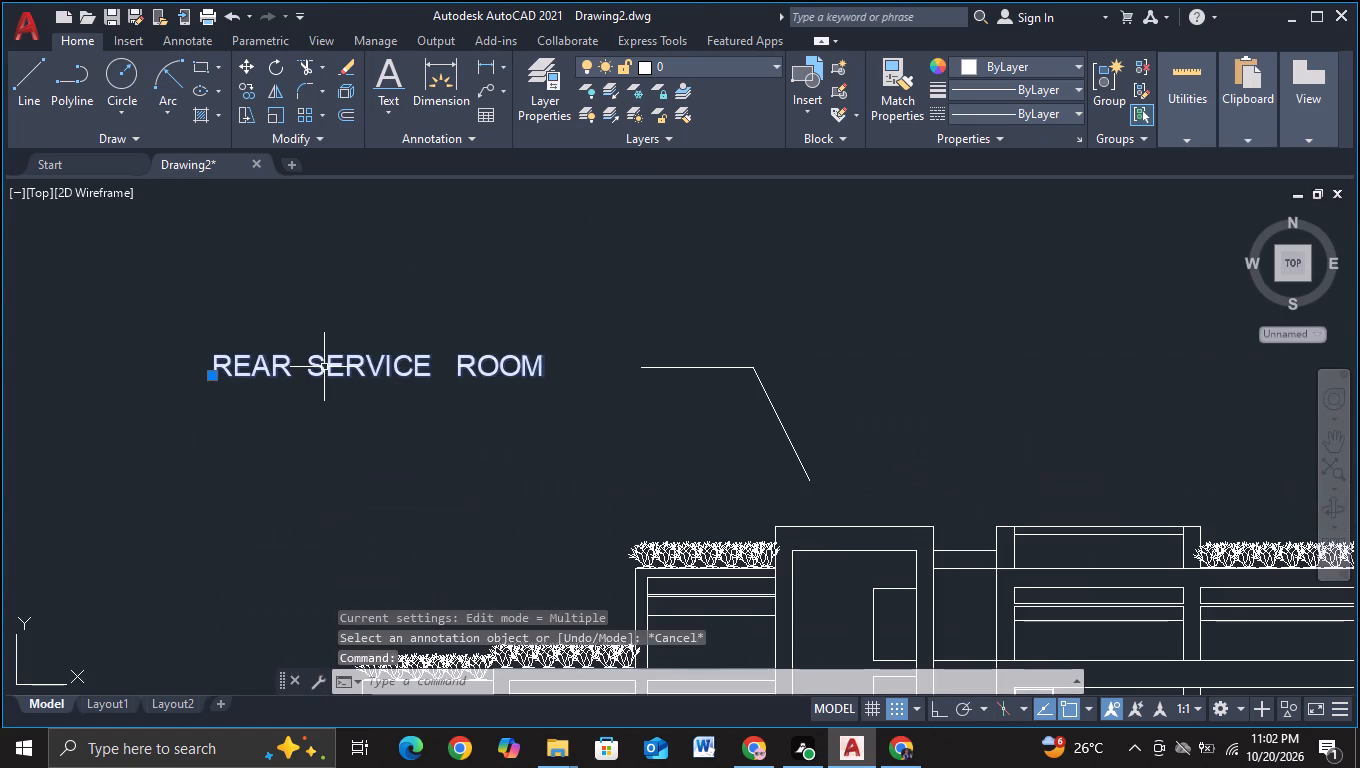
{"action": "key", "text": "m"}
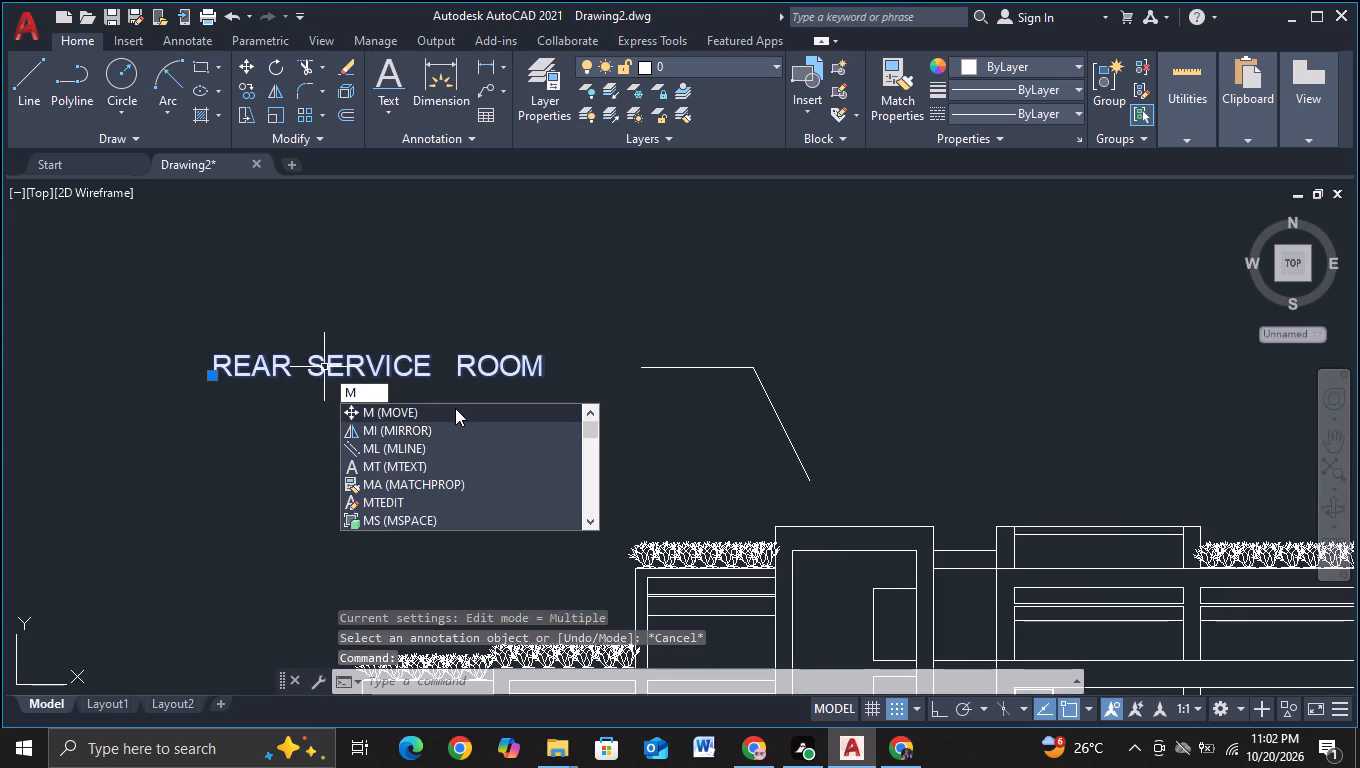
{"action": "left_click", "coordinate": [455, 408]}
{"action": "left_click", "coordinate": [383, 370]}
{"action": "left_click", "coordinate": [456, 372]}
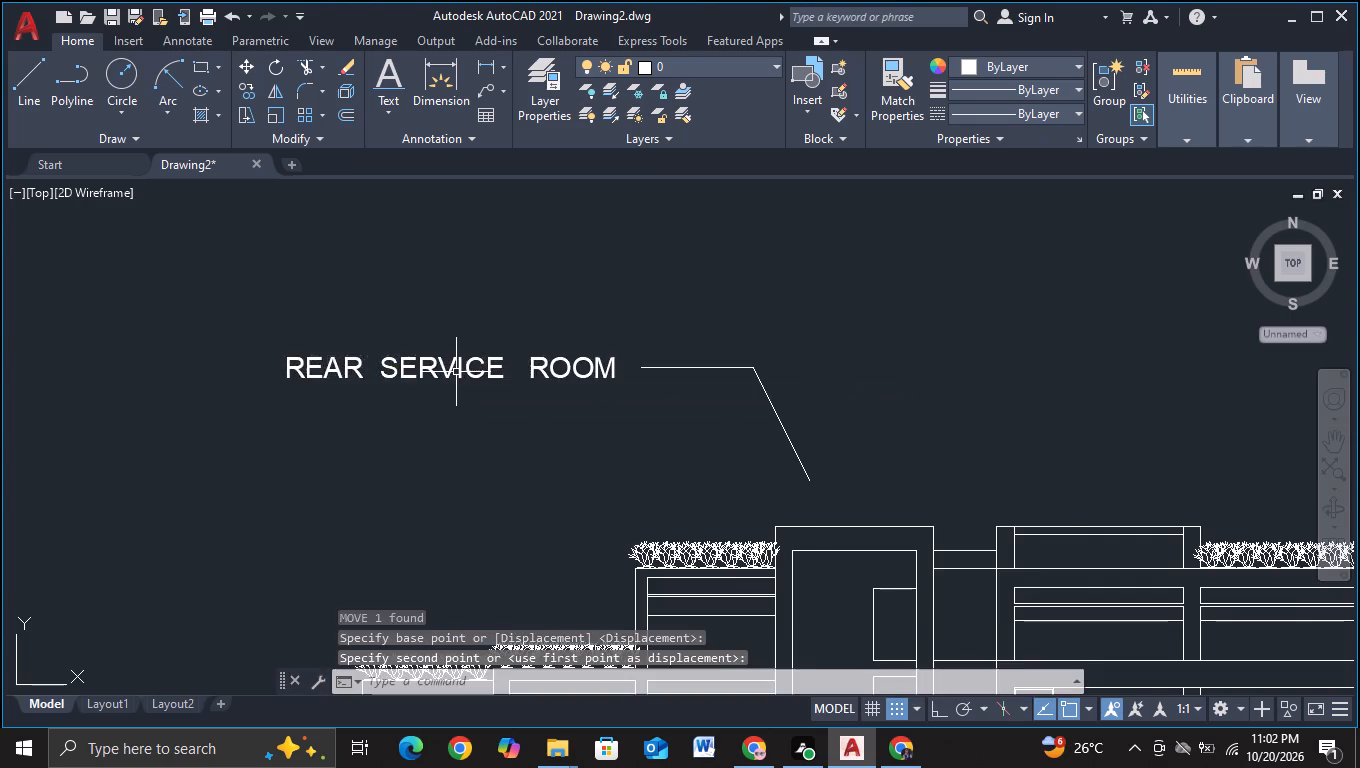
Change the copied label at the rear elevation's second upper leader to read "INTEGRATED HVAC CHILLER" and finish text editing.
{"action": "scroll", "coordinate": [482, 391], "scroll_direction": "down", "scroll_amount": 1}
{"action": "middle_click_drag", "start_coordinate": [529, 412], "coordinate": [381, 415]}
{"action": "scroll", "coordinate": [640, 408], "scroll_direction": "down", "scroll_amount": 1}
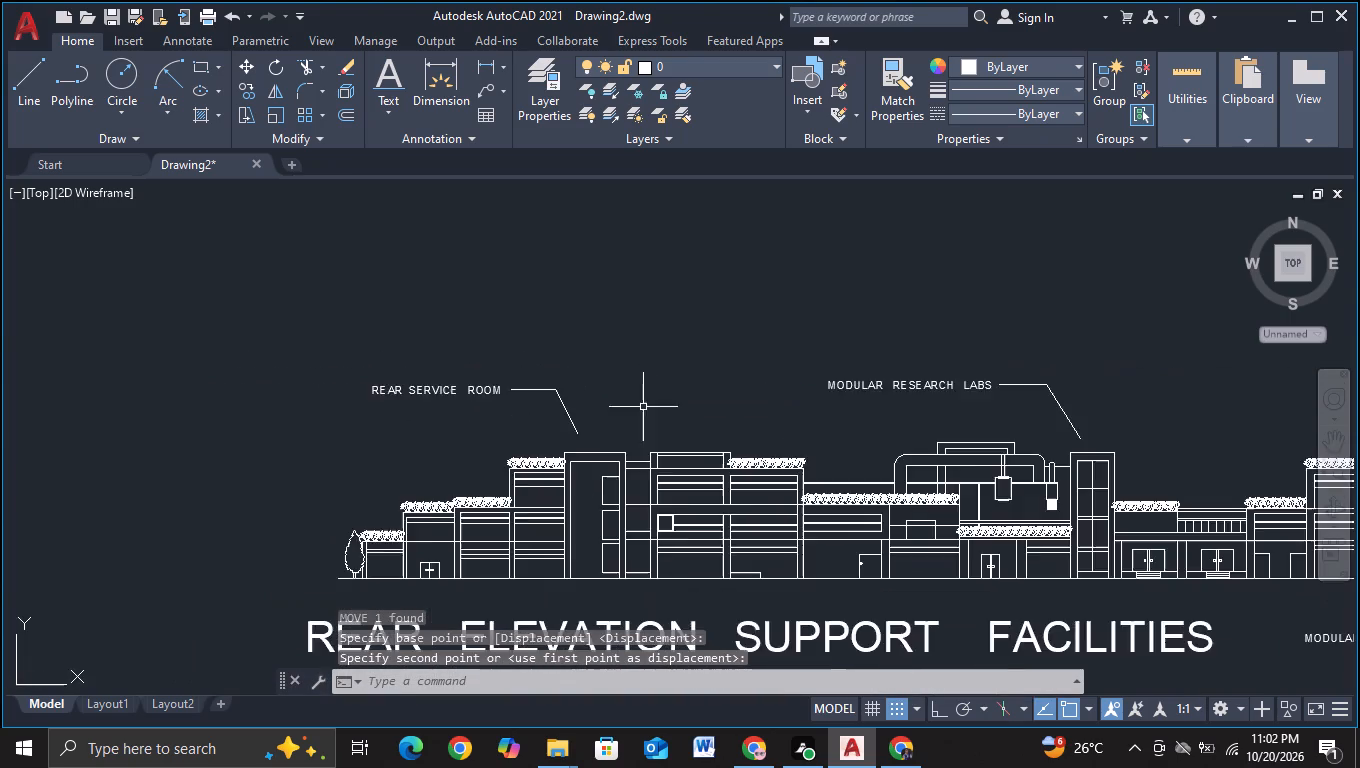
{"action": "scroll", "coordinate": [643, 407], "scroll_direction": "down", "scroll_amount": 1}
{"action": "left_click", "coordinate": [805, 391]}
{"action": "right_click", "coordinate": [805, 391]}
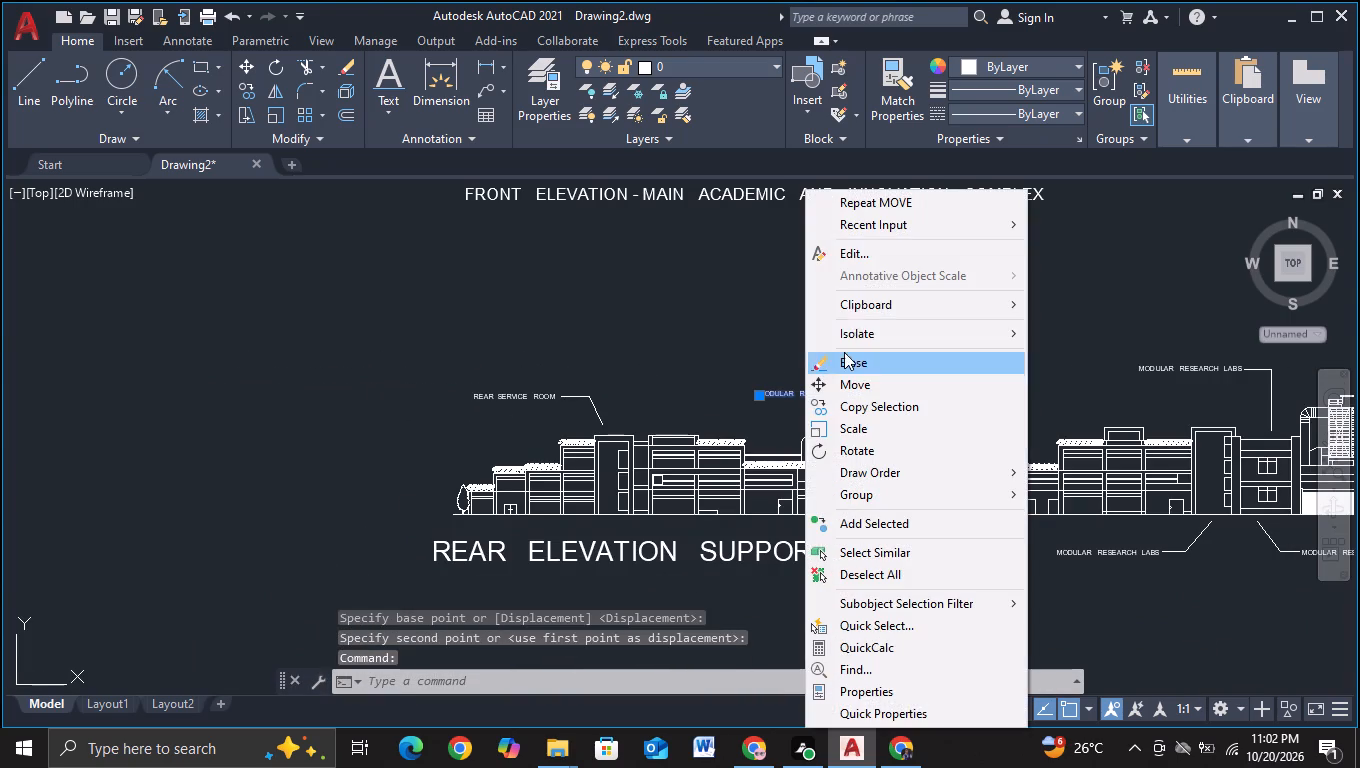
{"action": "left_click", "coordinate": [859, 260]}
{"action": "key", "text": "BackSpace"}
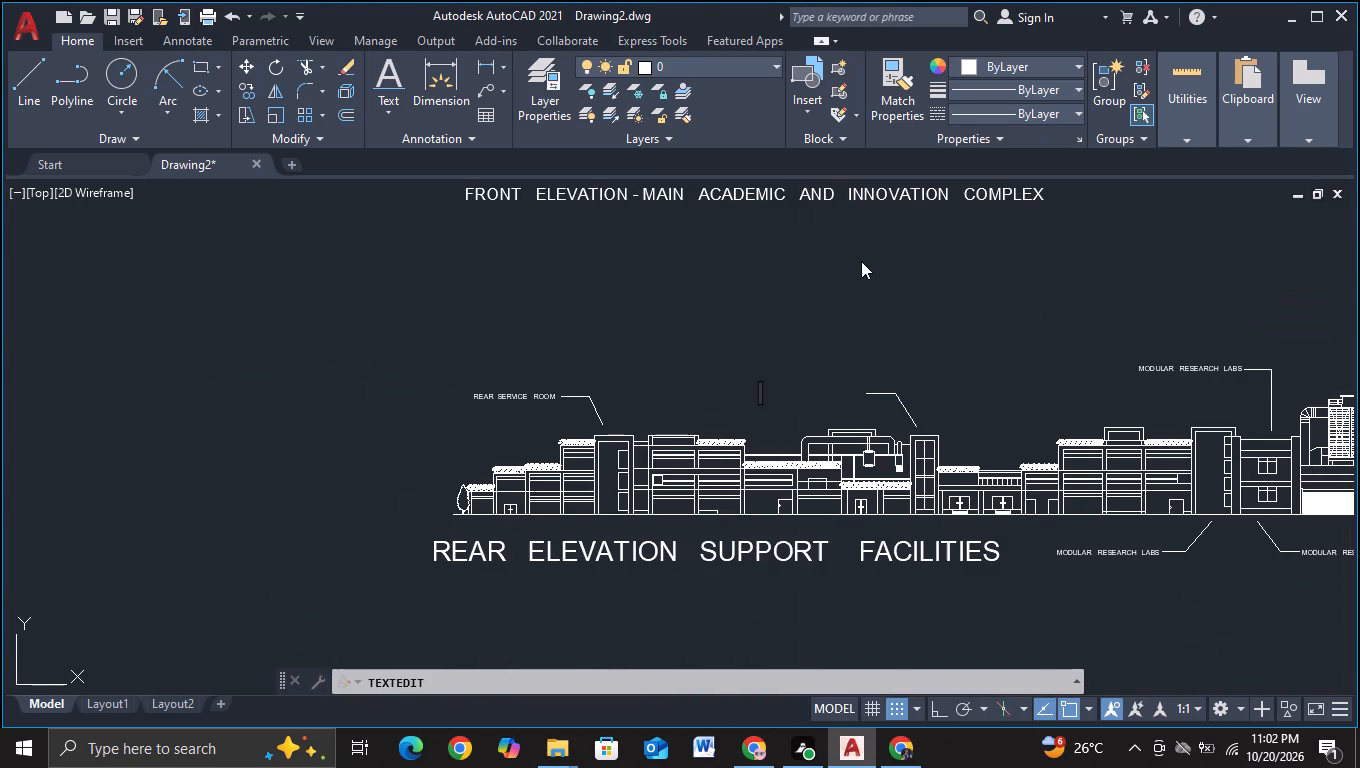
{"action": "type", "text": "IN"}
{"action": "type", "text": "TEGRATIOM"}
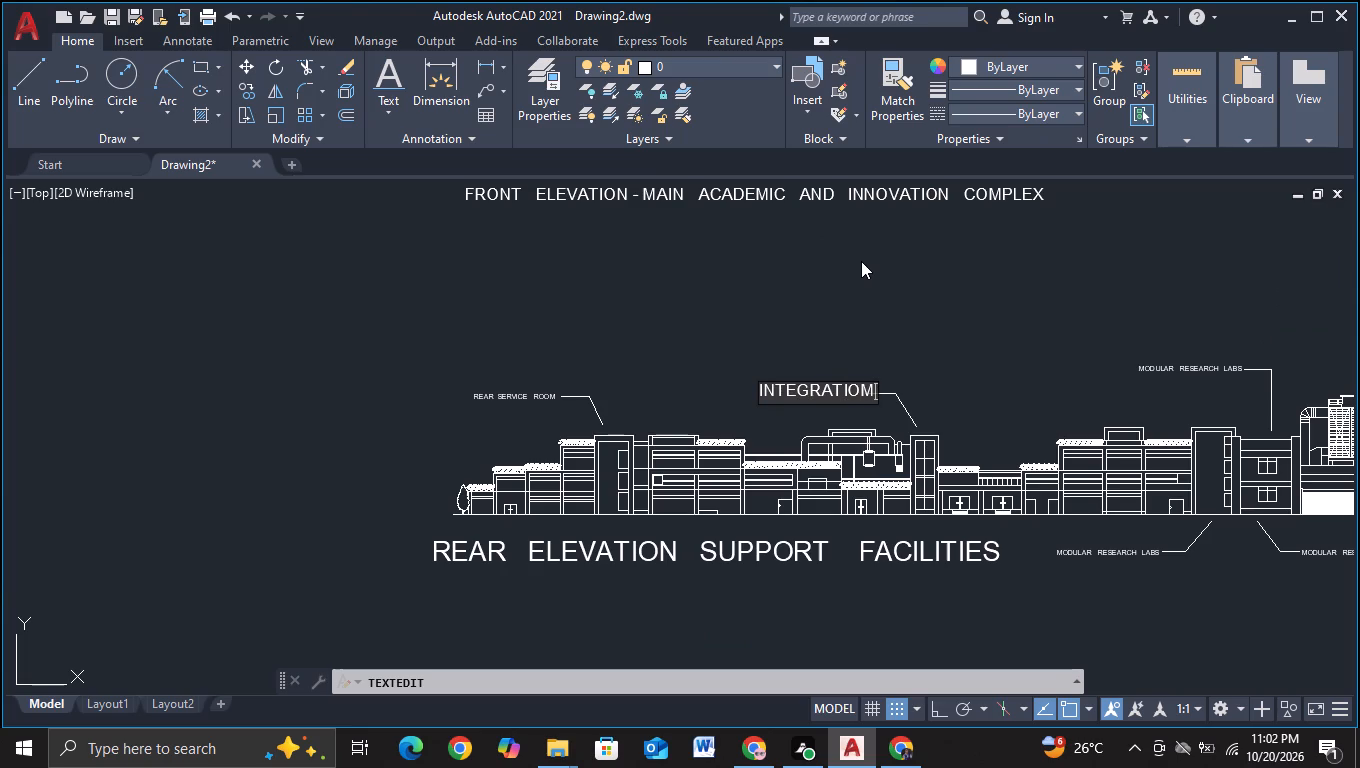
{"action": "key", "text": "BackSpace"}
{"action": "key", "text": "BackSpace"}
{"action": "key", "text": "BackSpace"}
{"action": "key", "text": "BackSpace"}
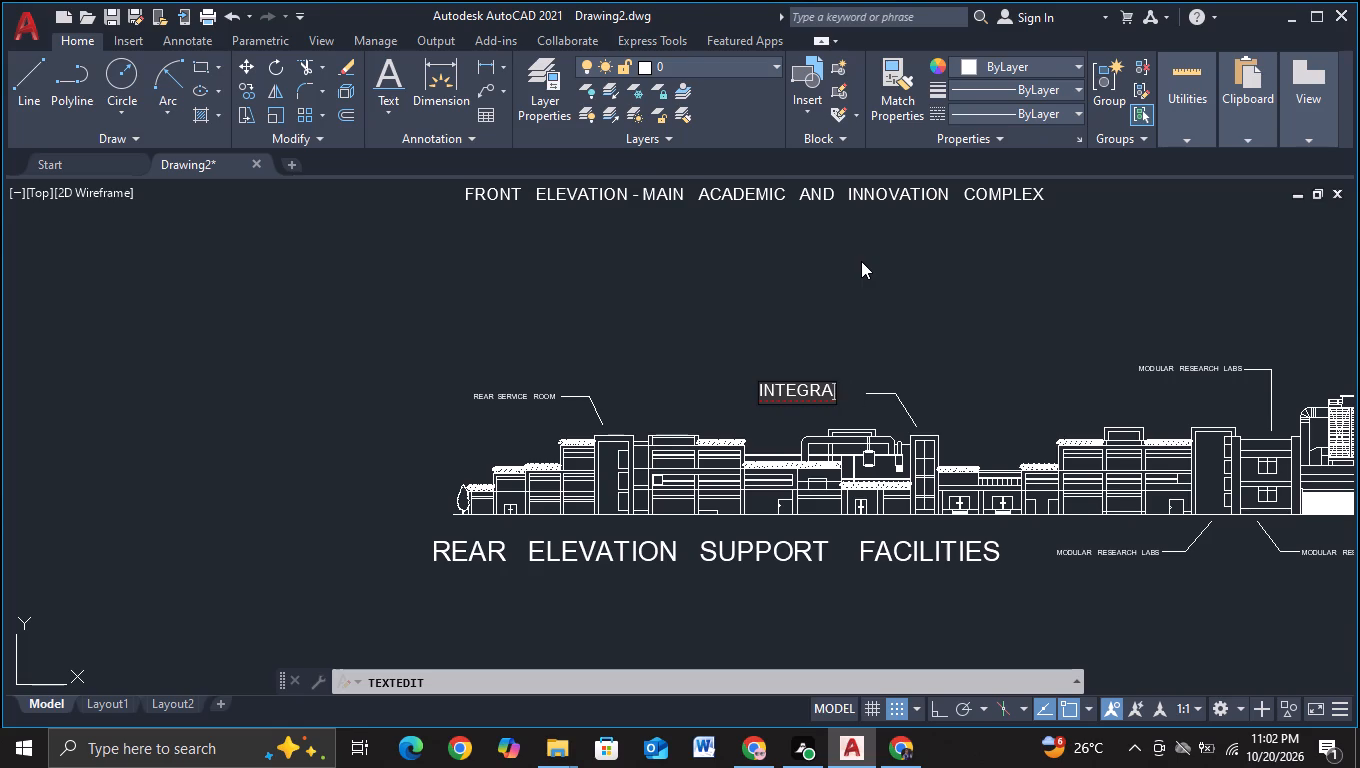
{"action": "type", "text": "TED"}
{"action": "key", "text": "space"}
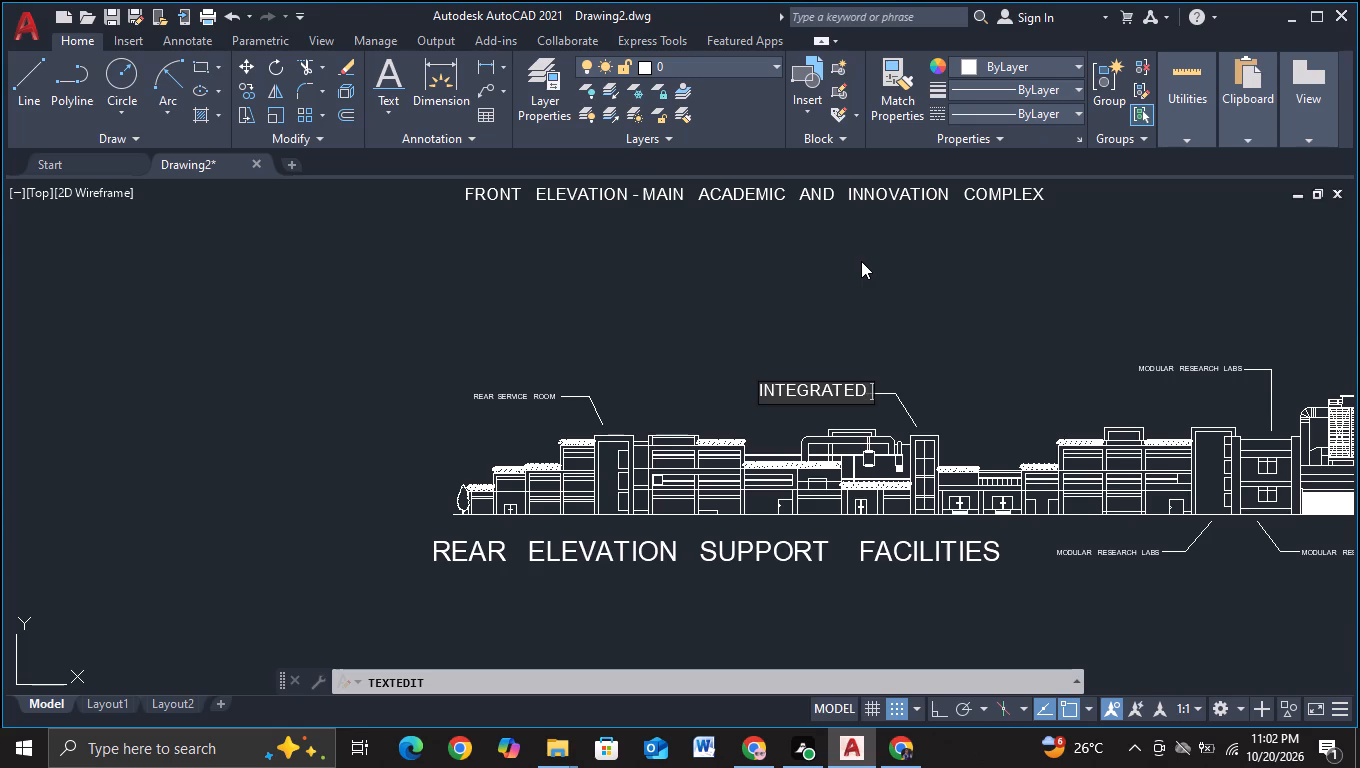
{"action": "key", "text": "space"}
{"action": "key", "text": "space"}
{"action": "type", "text": "HVA"}
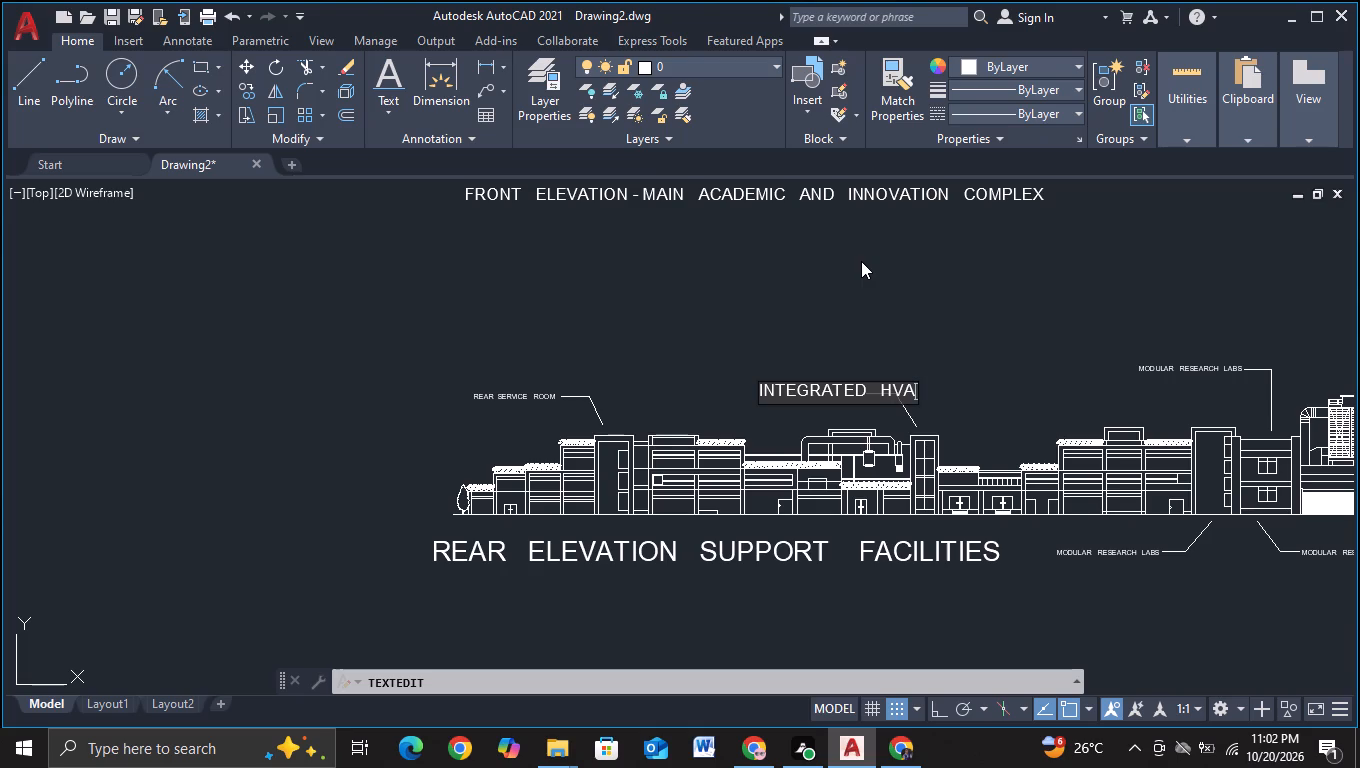
{"action": "key", "text": "c"}
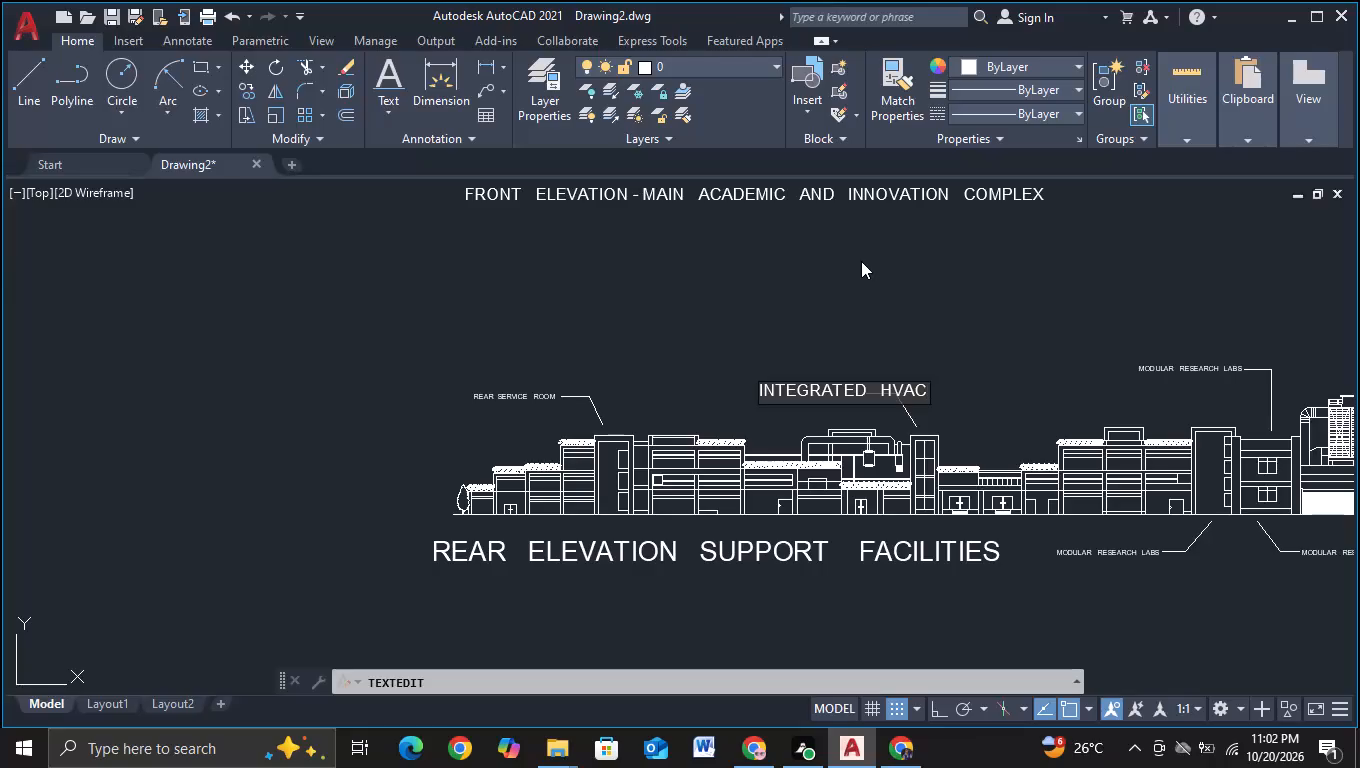
{"action": "key", "text": "space"}
{"action": "key", "text": "space"}
{"action": "key", "text": "space"}
{"action": "key", "text": "space"}
{"action": "type", "text": "CH"}
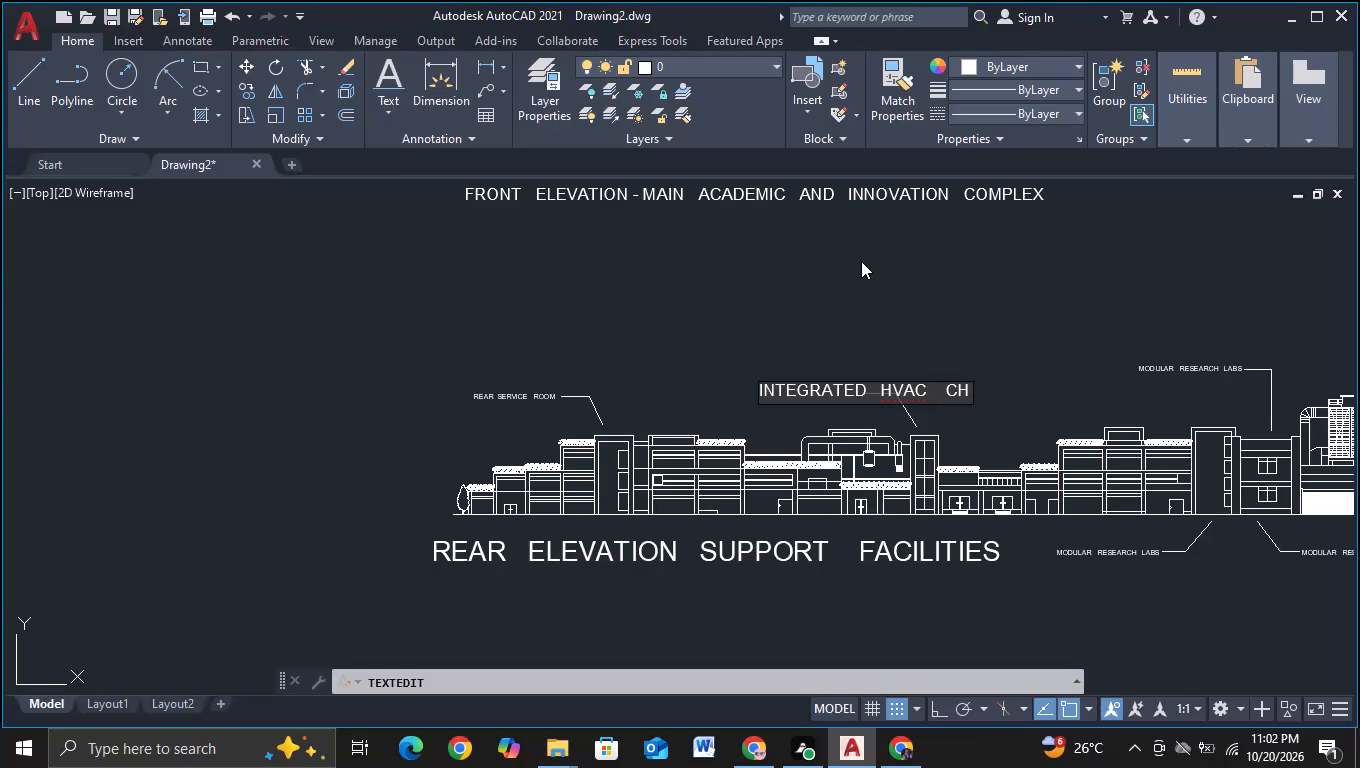
{"action": "key", "text": "i"}
{"action": "type", "text": "LLER"}
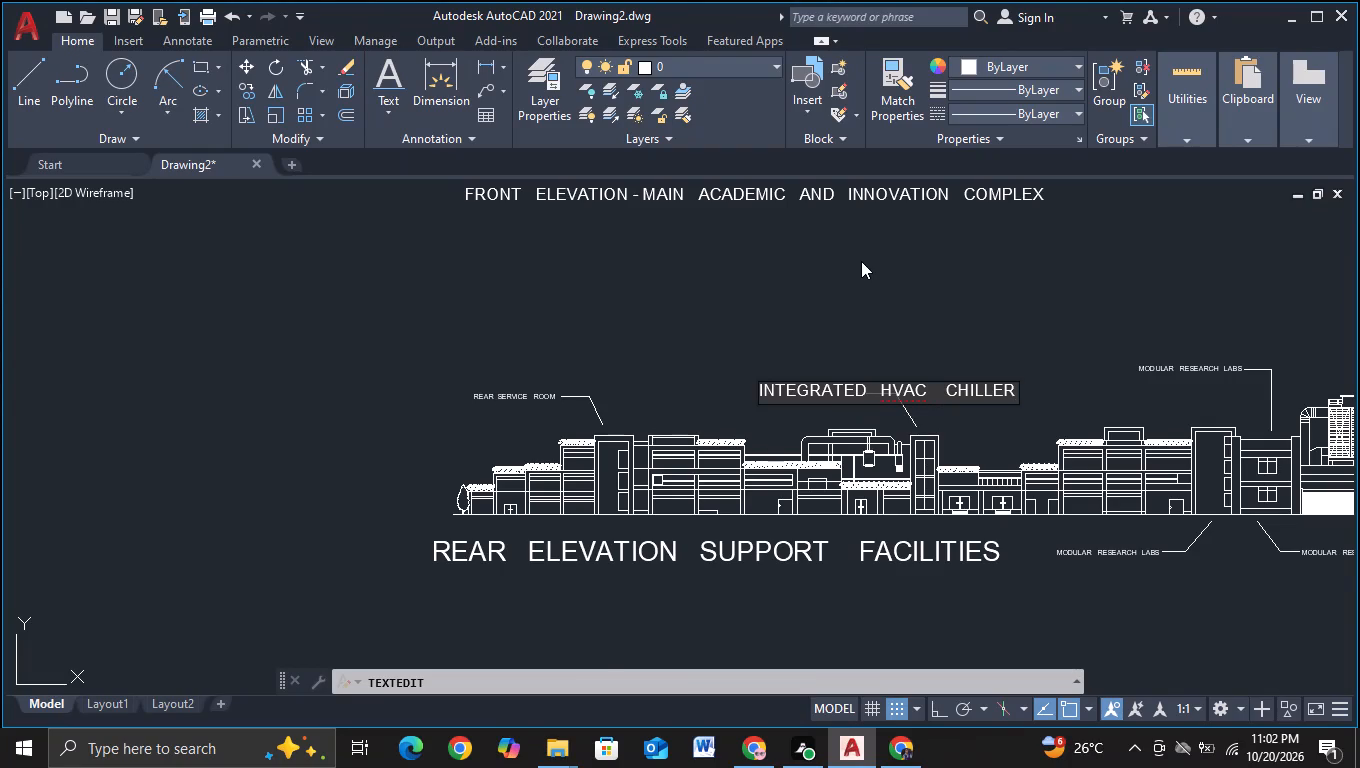
{"action": "key", "text": "Return"}
{"action": "scroll", "coordinate": [884, 442], "scroll_direction": "up", "scroll_amount": 2}
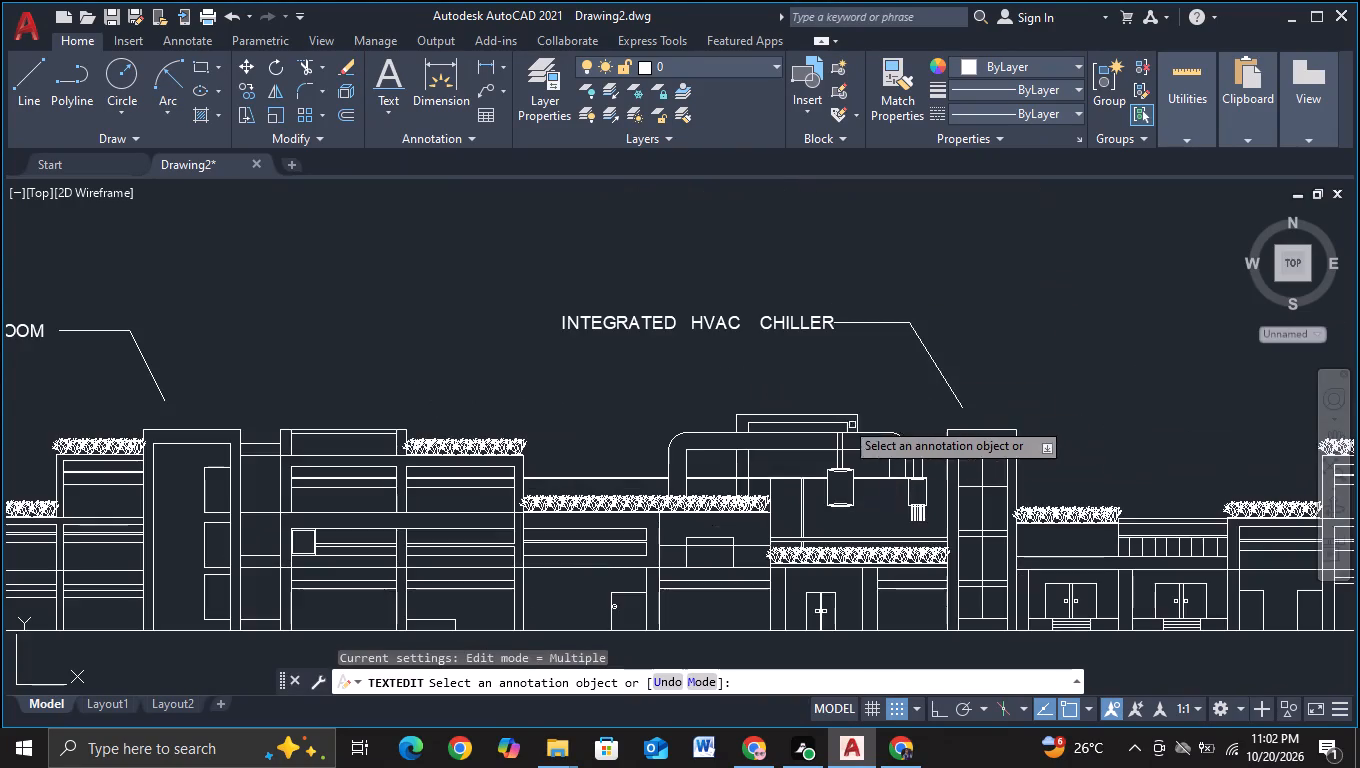
{"action": "scroll", "coordinate": [789, 347], "scroll_direction": "up", "scroll_amount": 1}
{"action": "middle_click_drag", "start_coordinate": [795, 360], "coordinate": [824, 443]}
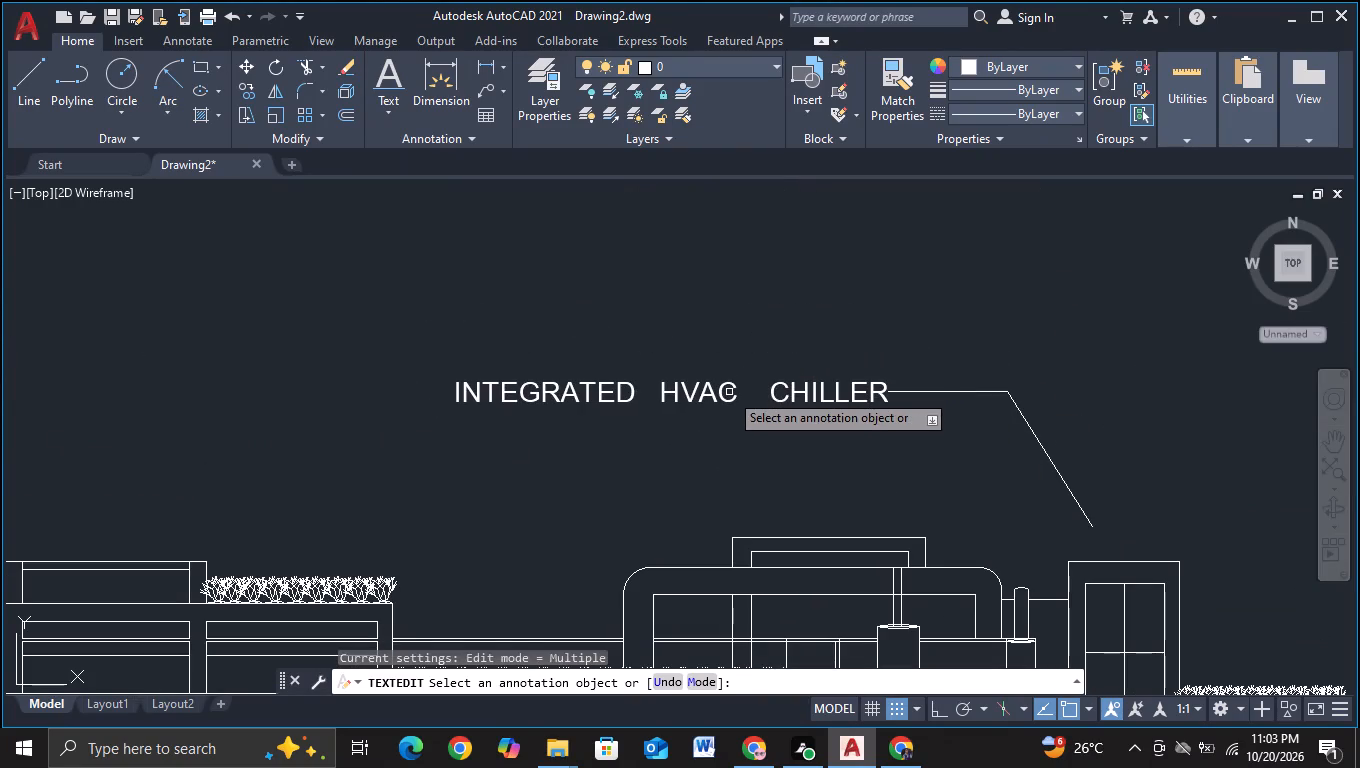
{"action": "left_click", "coordinate": [711, 396]}
{"action": "key", "text": "Escape"}
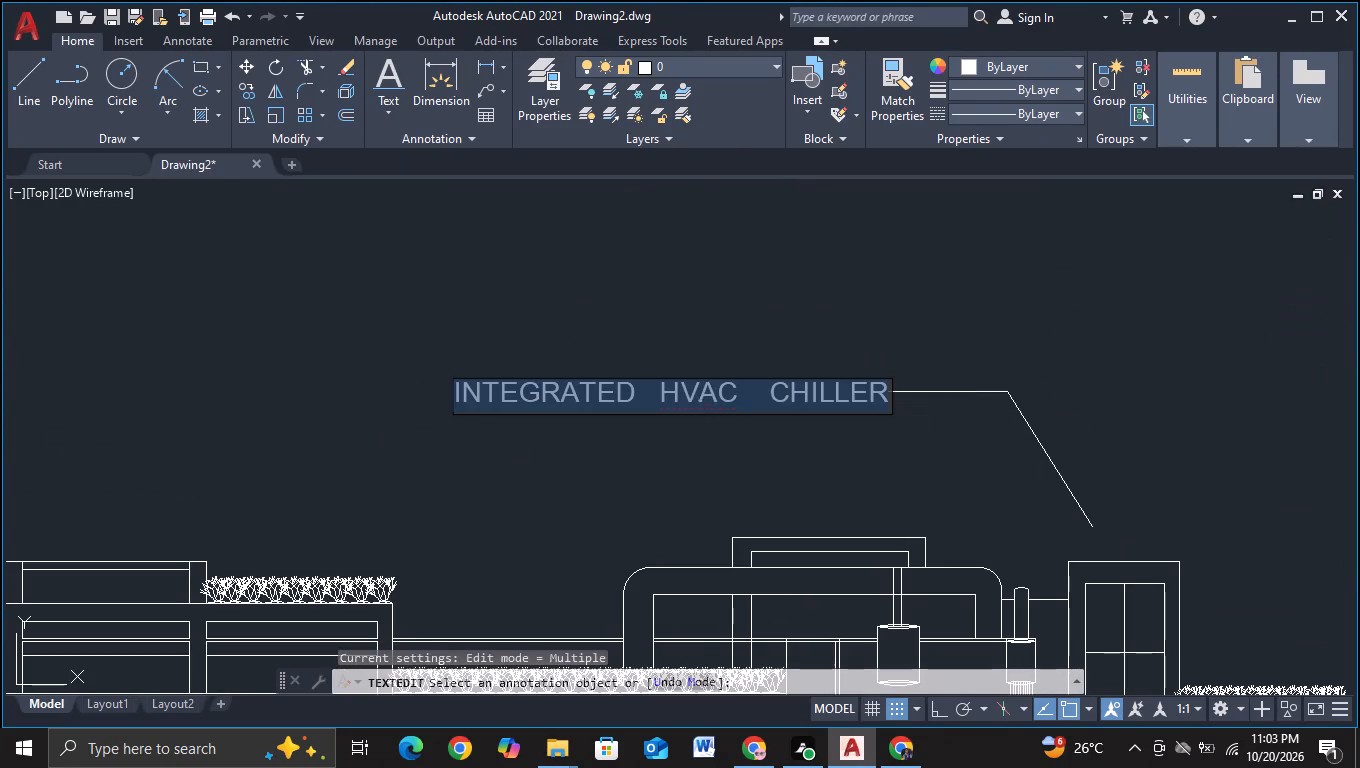
{"action": "key", "text": "Escape"}
With Ortho on, copy the INTEGRATED HVAC CHILLER label straight down, directly beneath the original as a second text line.
{"action": "left_click", "coordinate": [689, 395]}
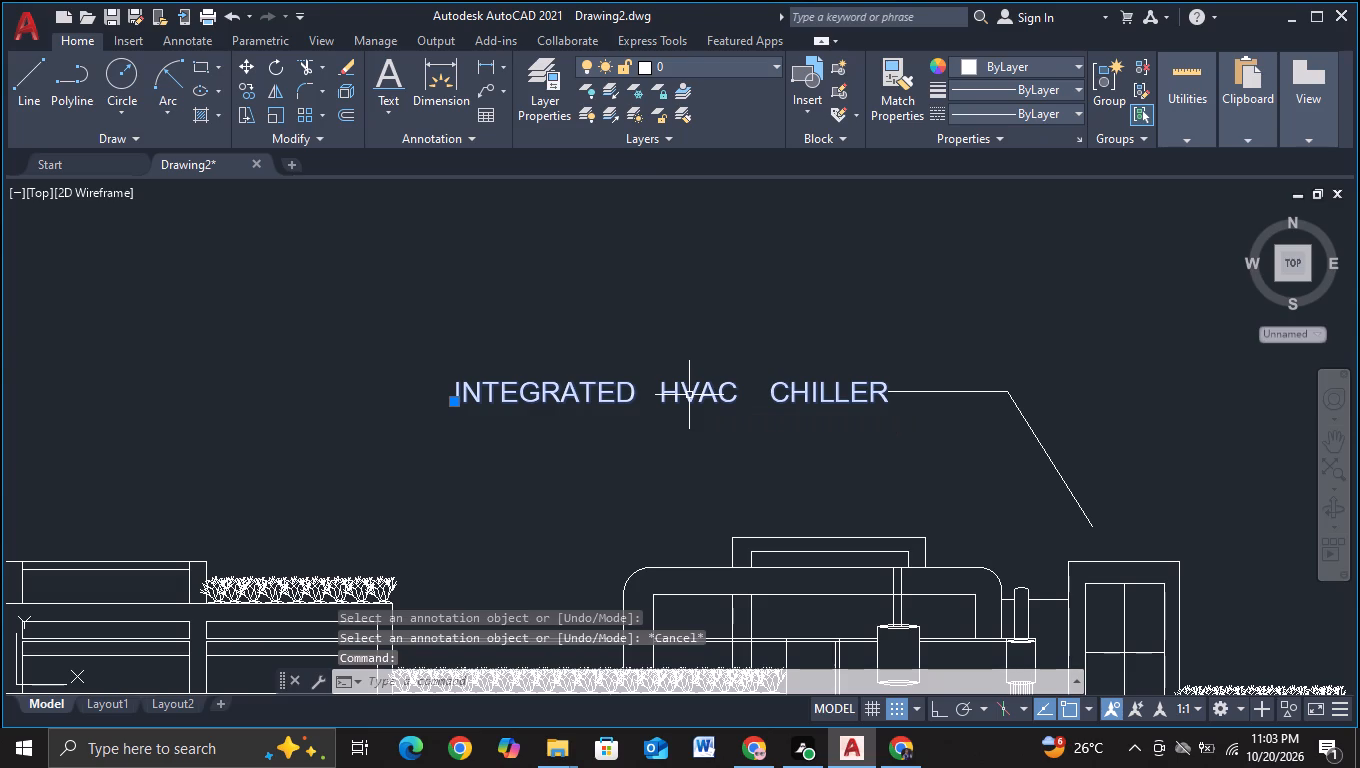
{"action": "key", "text": "c"}
{"action": "left_click", "coordinate": [766, 451]}
{"action": "left_click", "coordinate": [726, 399]}
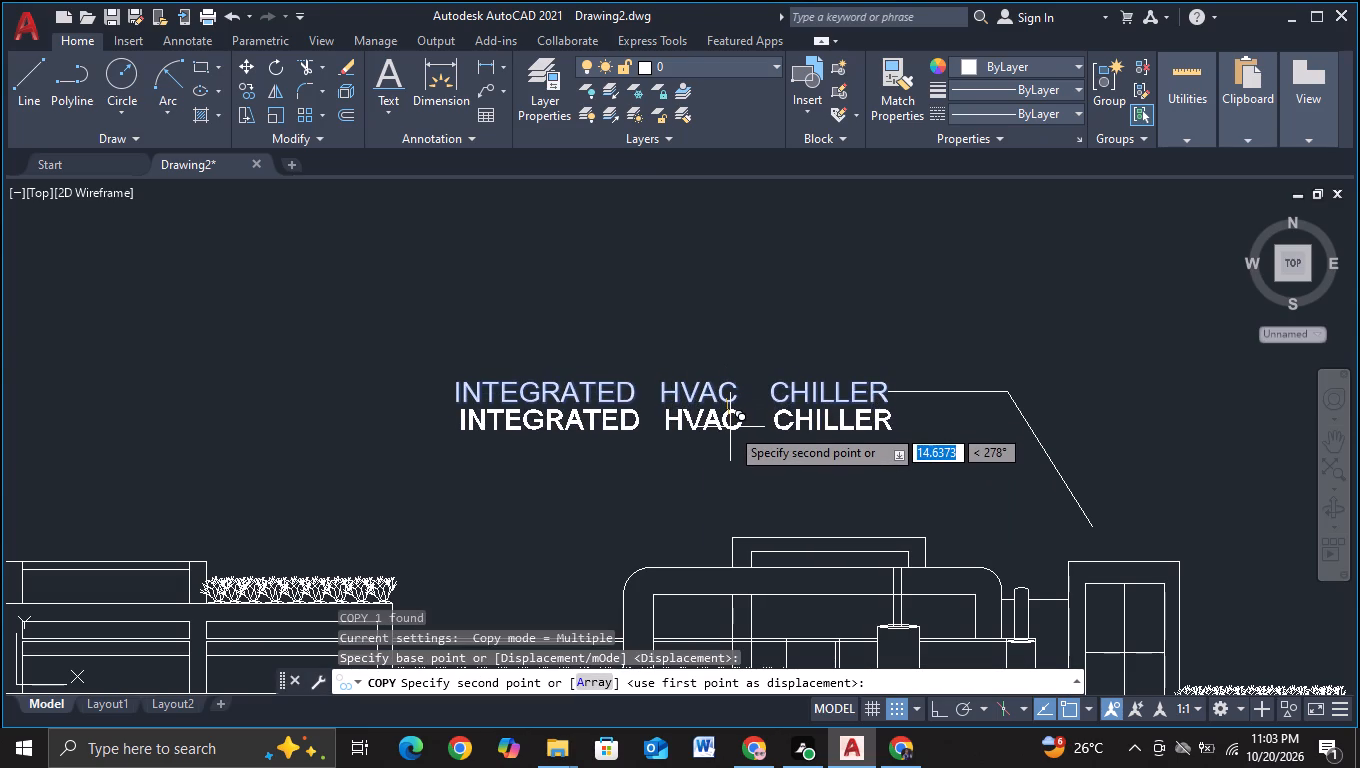
{"action": "key", "text": "F8"}
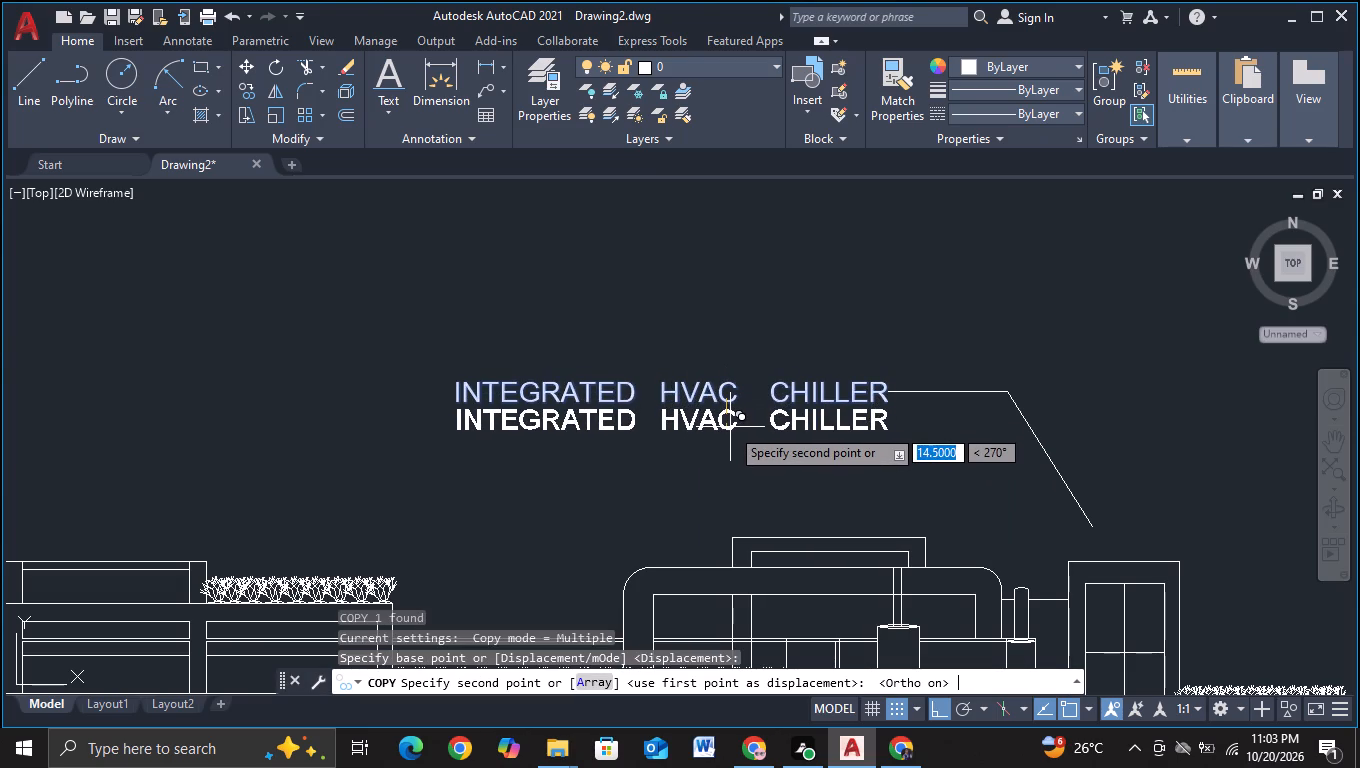
{"action": "left_click", "coordinate": [730, 427]}
{"action": "key", "text": "Escape"}
{"action": "left_click", "coordinate": [717, 399]}
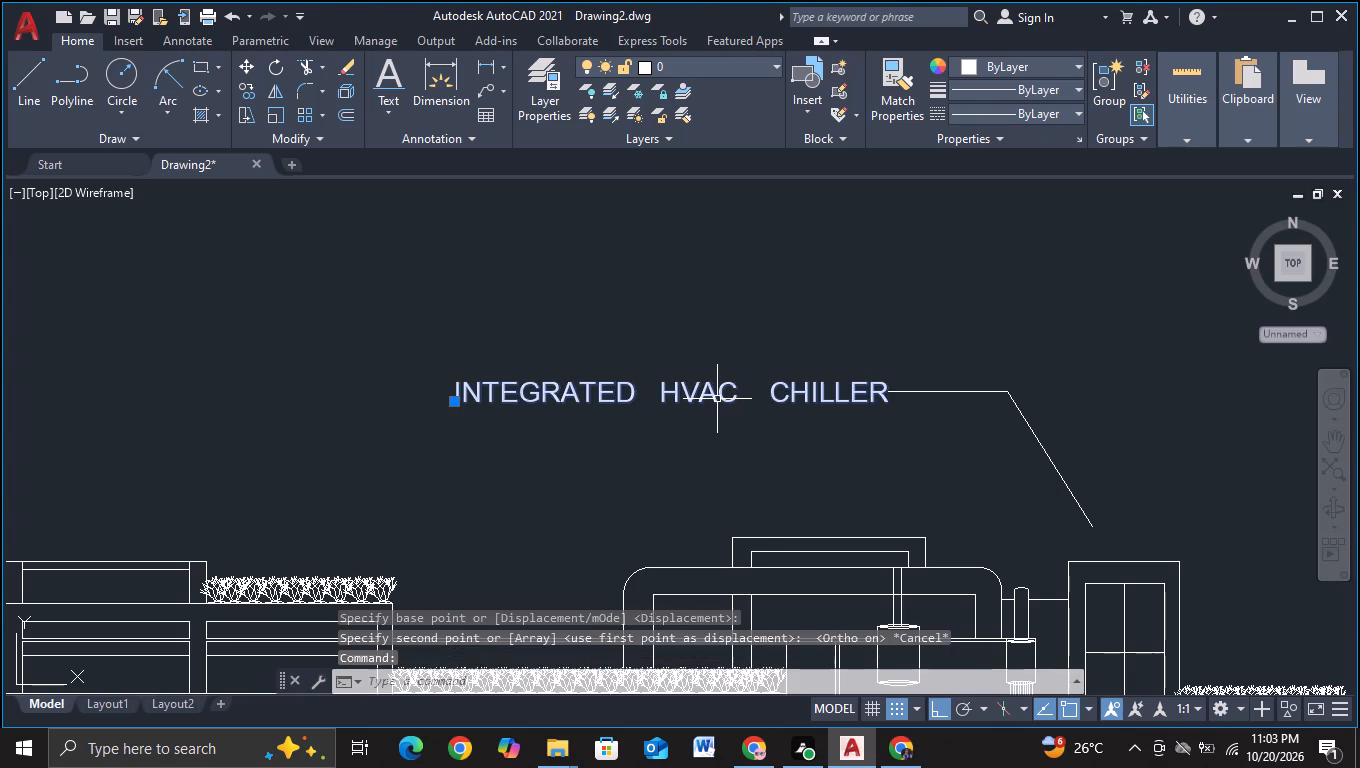
{"action": "right_click", "coordinate": [717, 399]}
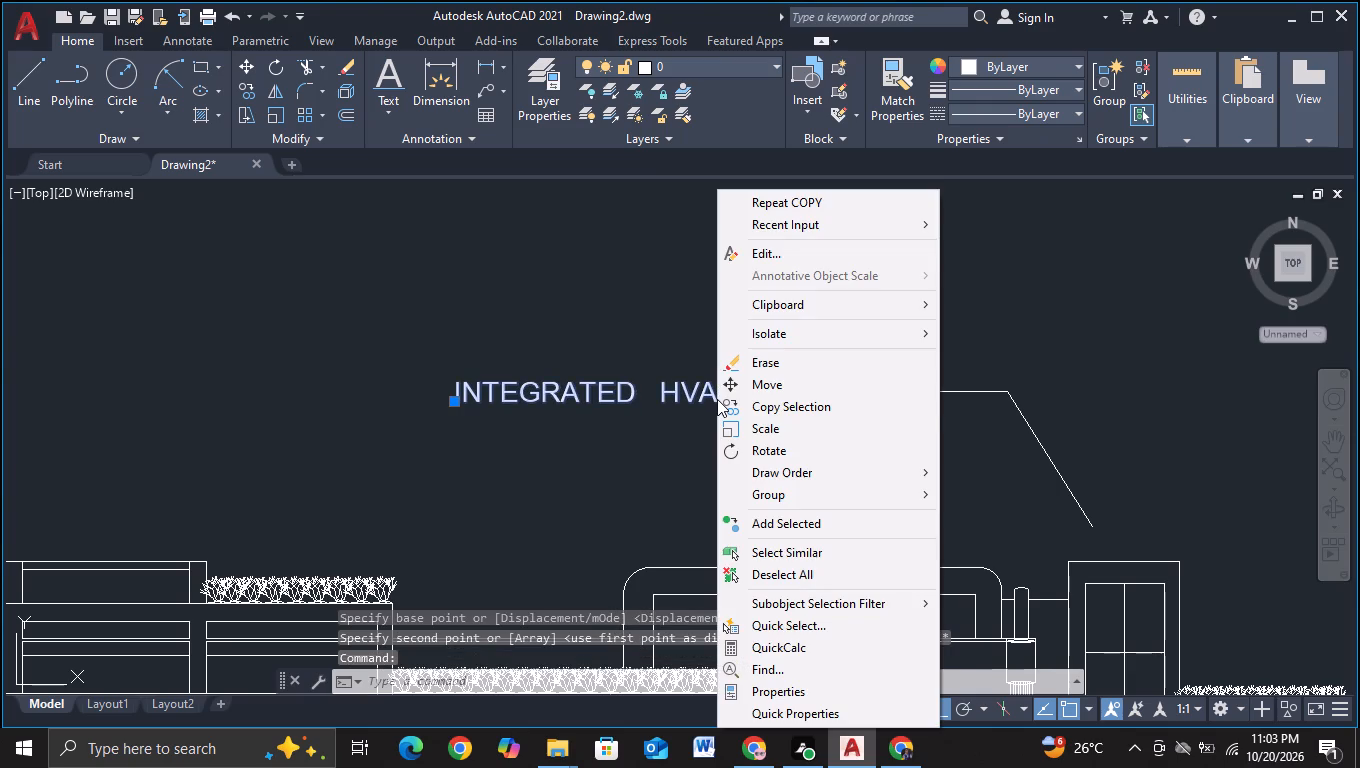
{"action": "key", "text": "Escape"}
{"action": "left_click", "coordinate": [715, 397]}
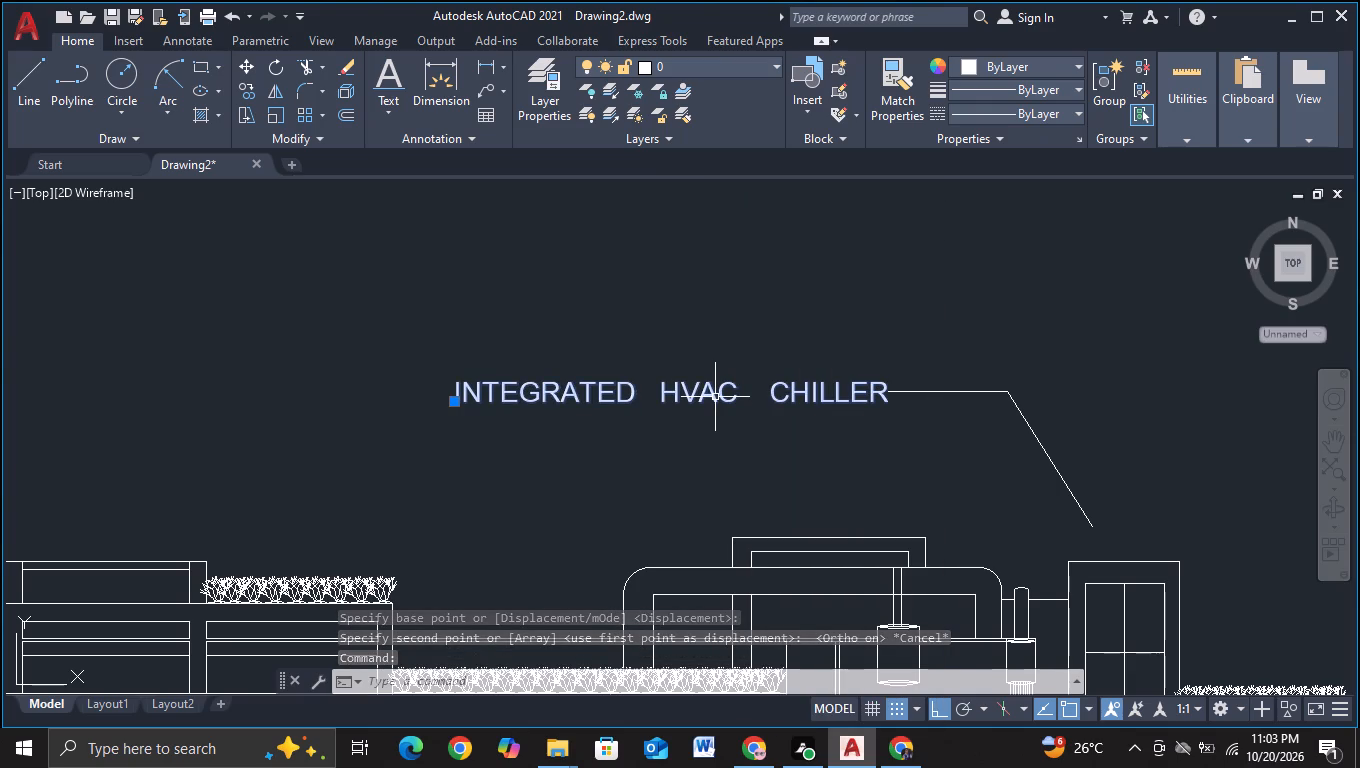
{"action": "key", "text": "c"}
{"action": "left_click", "coordinate": [770, 459]}
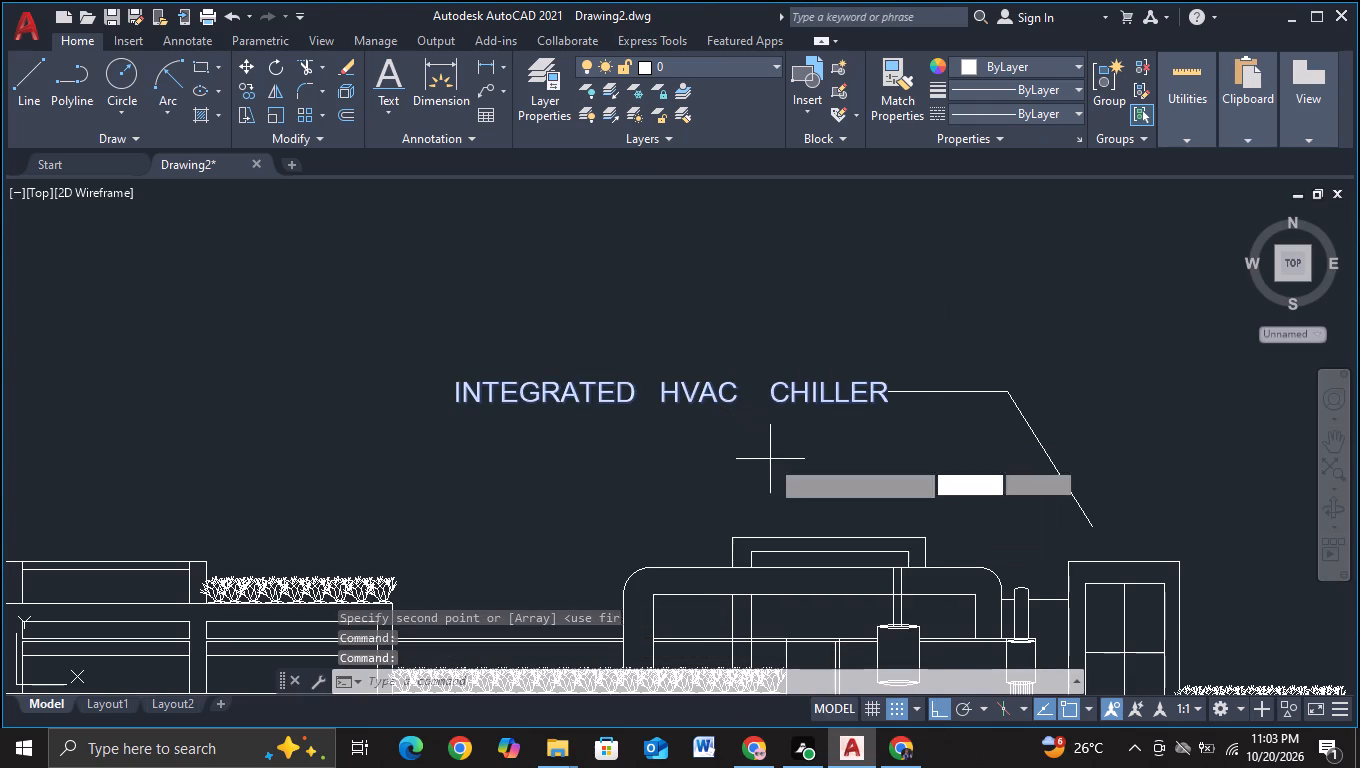
{"action": "left_click", "coordinate": [722, 396]}
{"action": "left_click", "coordinate": [722, 428]}
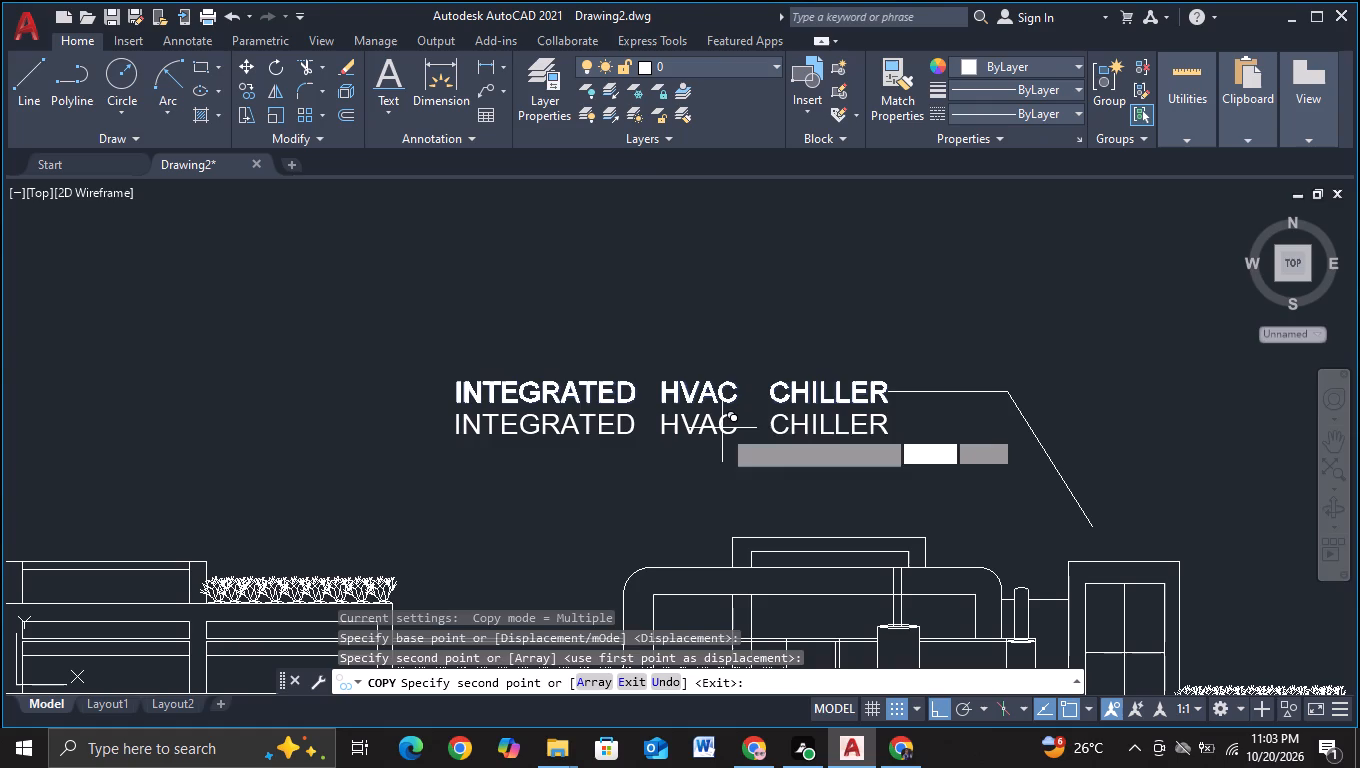
{"action": "key", "text": "Escape"}
Change the duplicated second line beneath INTEGRATED HVAC CHILLER to read "SYSTEMS AND PIPEWORK" and finish text editing.
{"action": "left_click", "coordinate": [717, 429]}
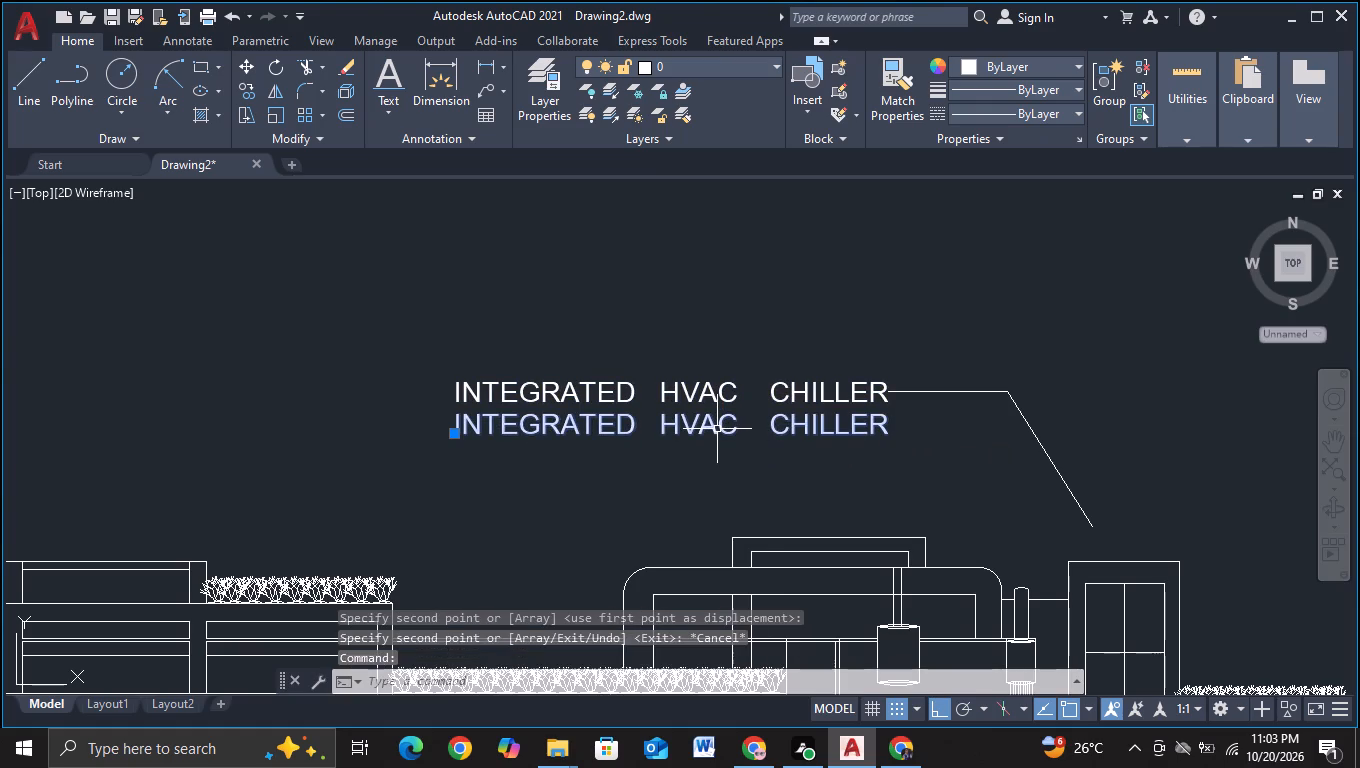
{"action": "right_click", "coordinate": [717, 429]}
{"action": "left_click", "coordinate": [760, 246]}
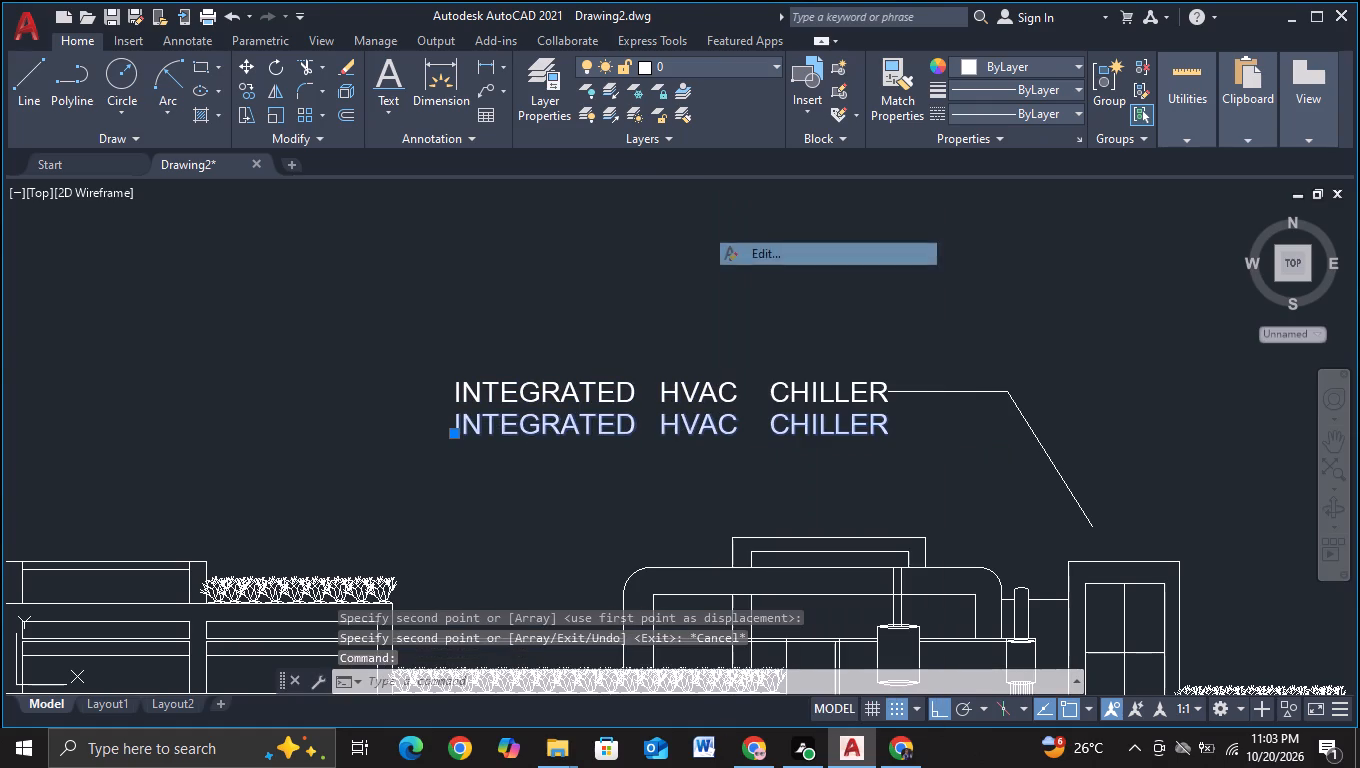
{"action": "key", "text": "BackSpace"}
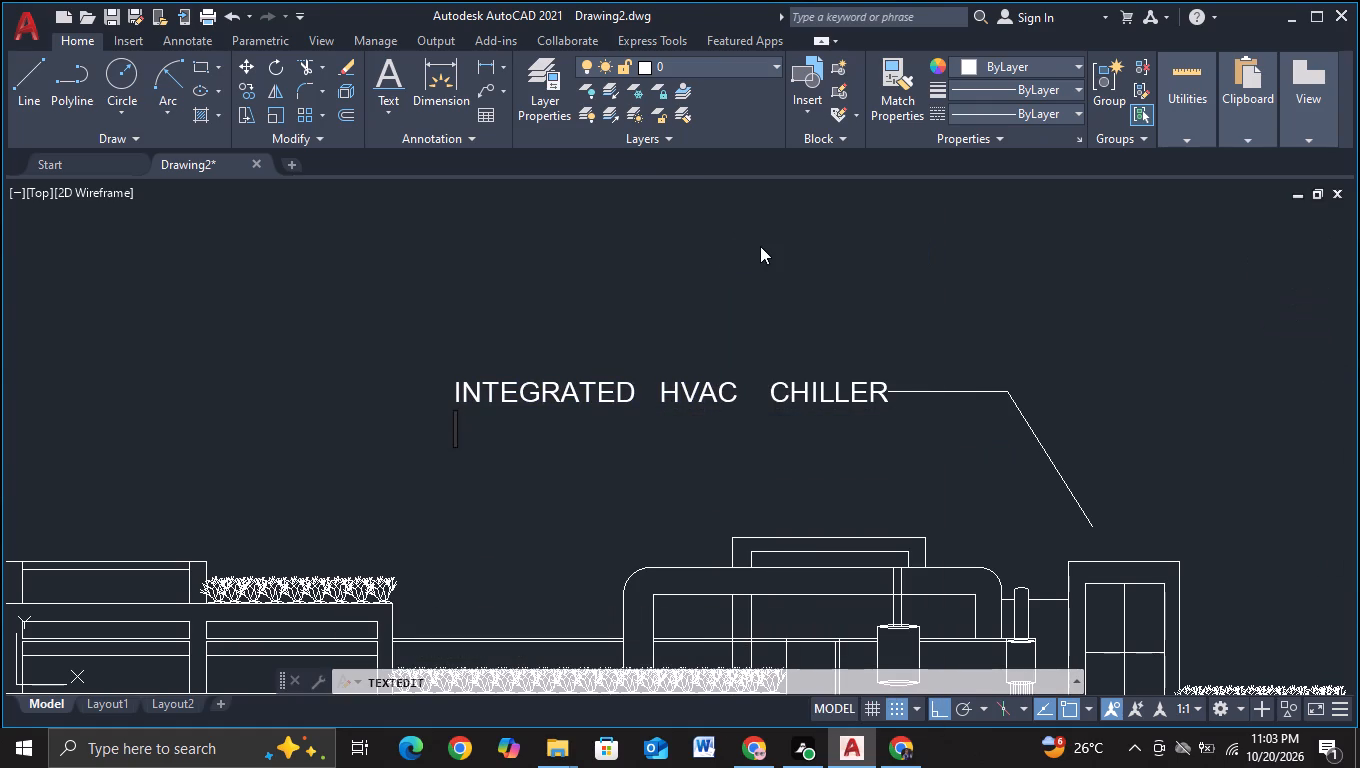
{"action": "key", "text": "s"}
{"action": "type", "text": "YSTEMS"}
{"action": "key", "text": "space"}
{"action": "key", "text": "space"}
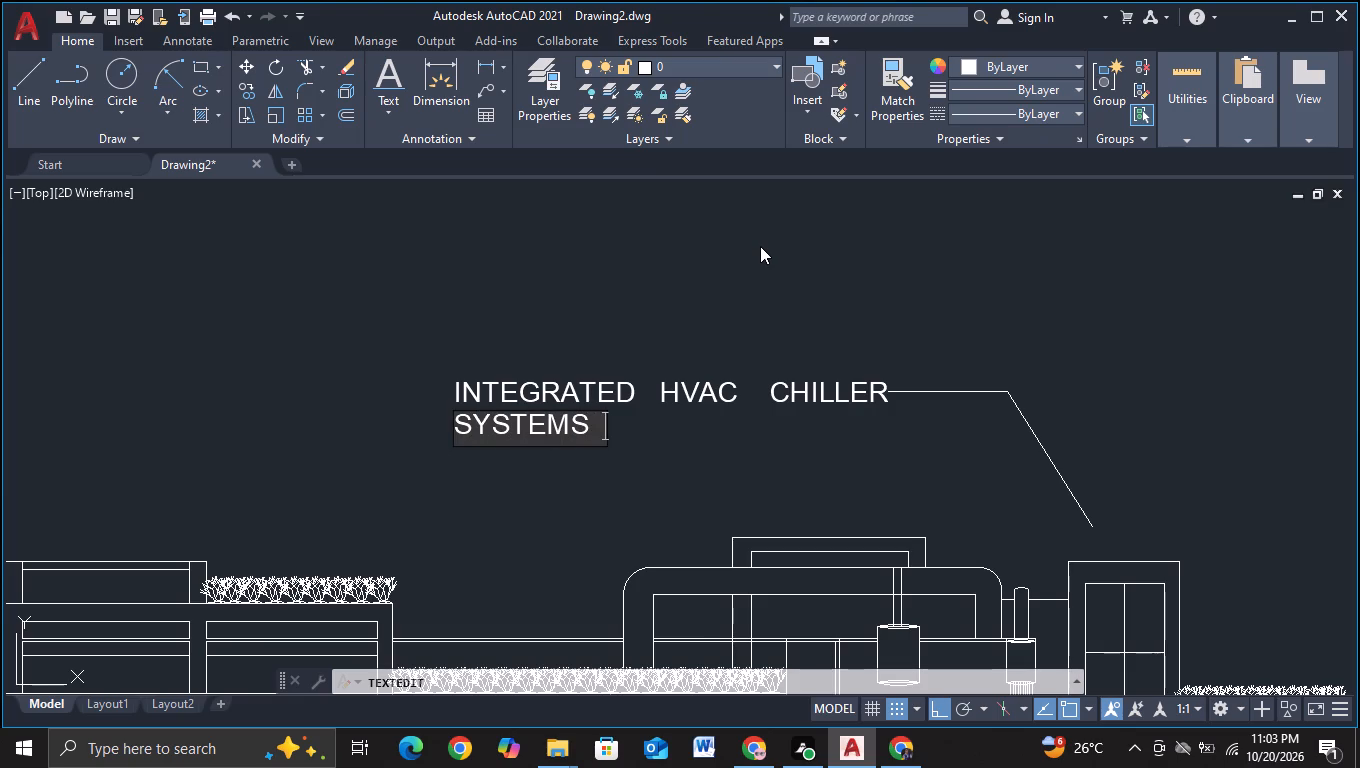
{"action": "key", "text": "space"}
{"action": "type", "text": "AND"}
{"action": "key", "text": "space"}
{"action": "key", "text": "space"}
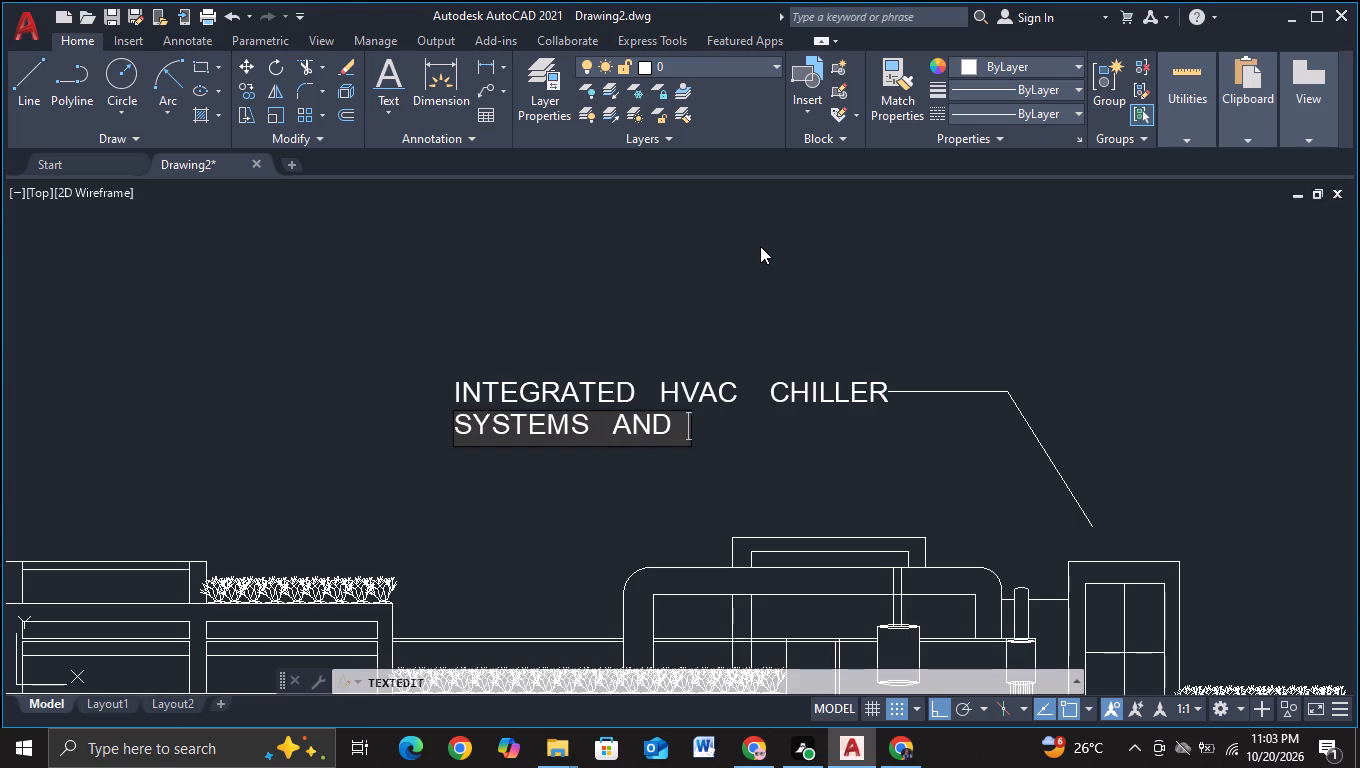
{"action": "key", "text": "space"}
{"action": "type", "text": "PIP"}
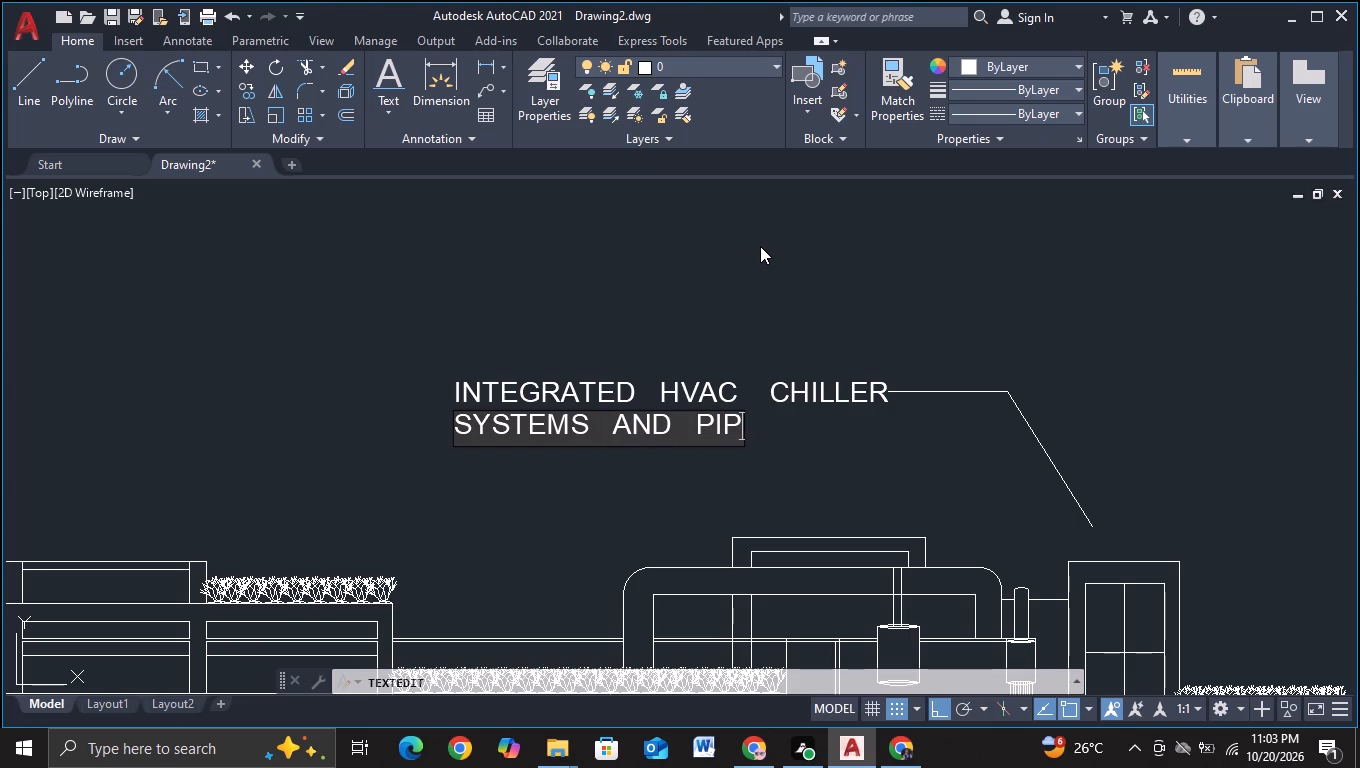
{"action": "type", "text": "WORK"}
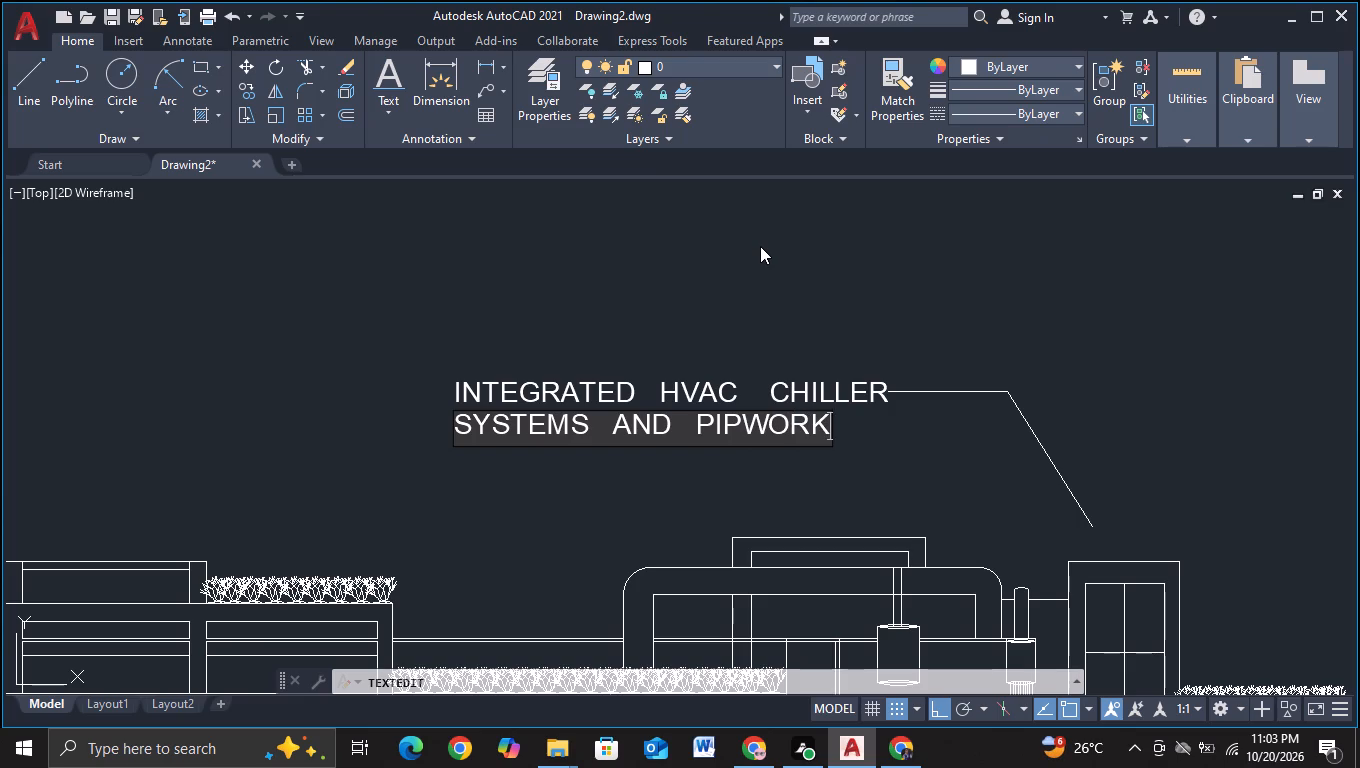
{"action": "key", "text": "space"}
{"action": "left_click", "coordinate": [739, 426]}
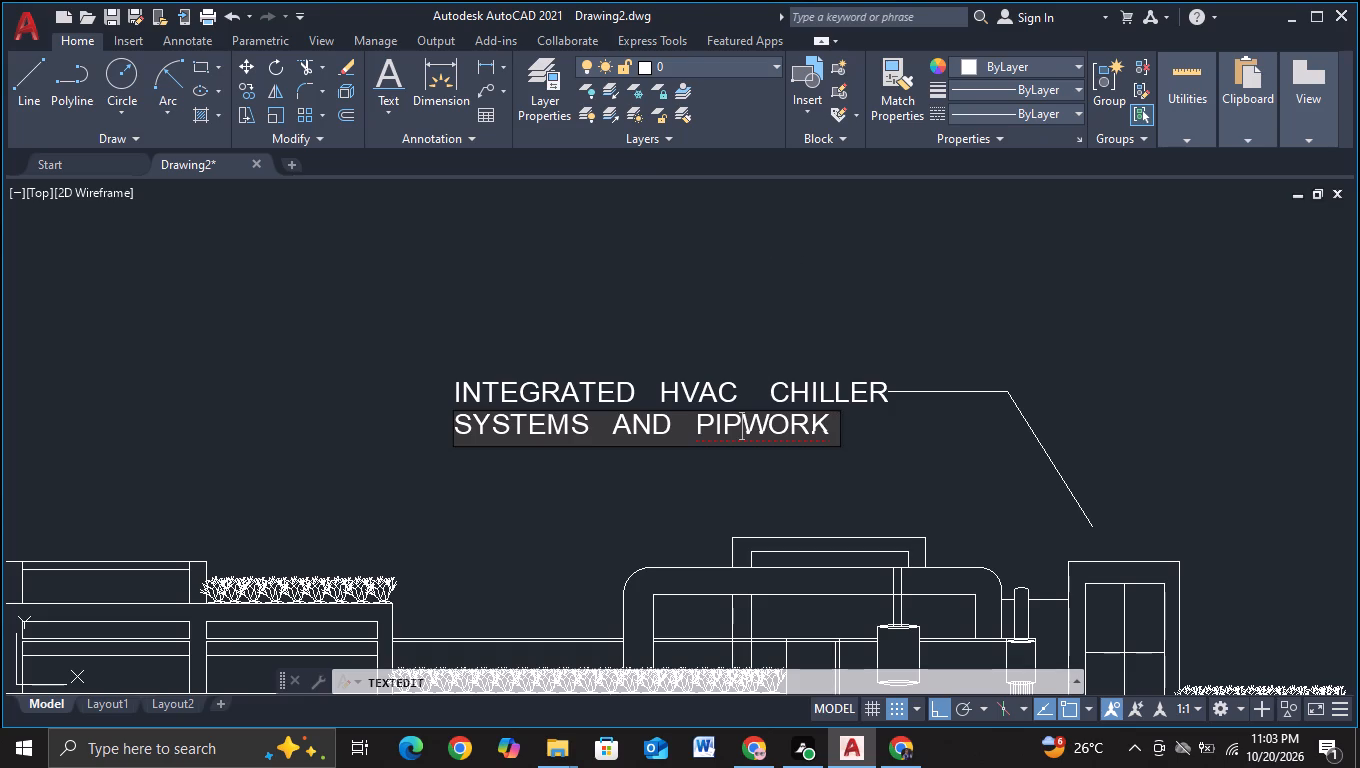
{"action": "key", "text": "e"}
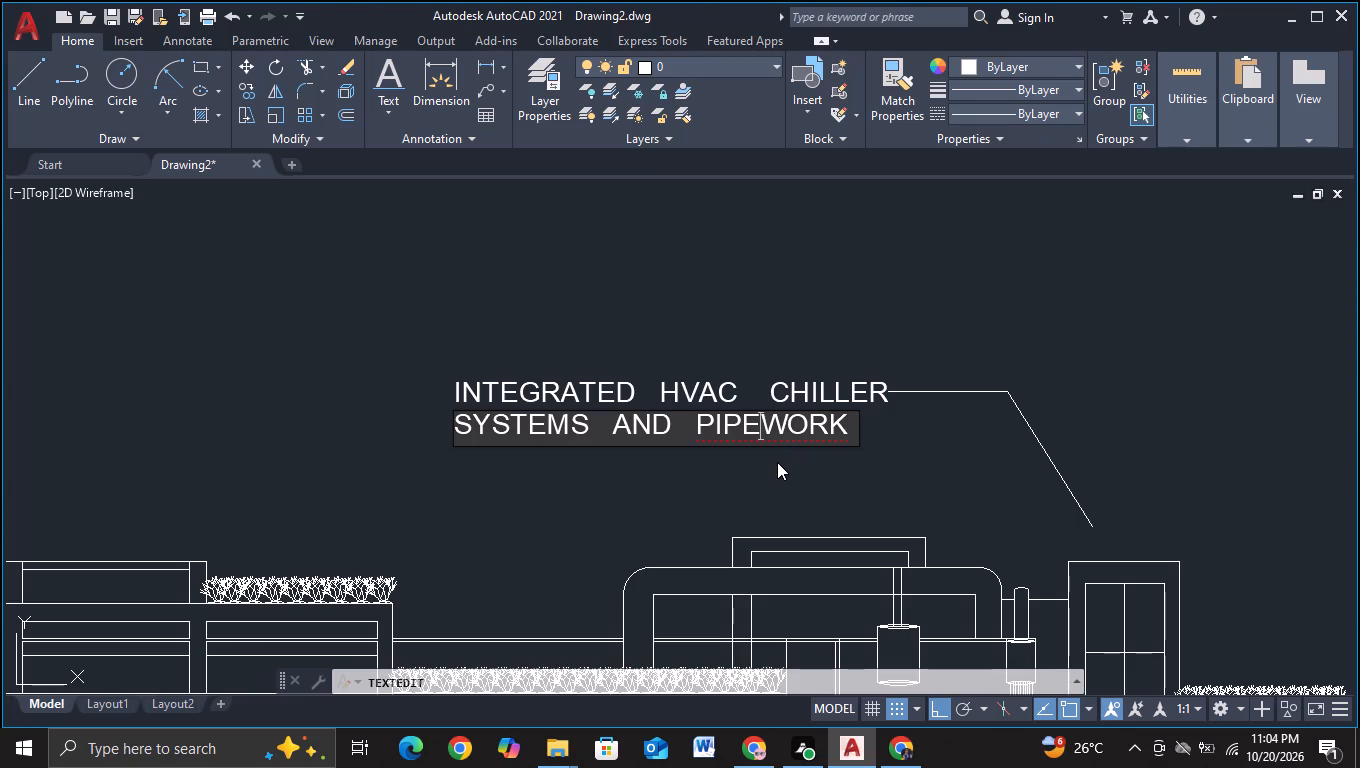
{"action": "key", "text": "Return"}
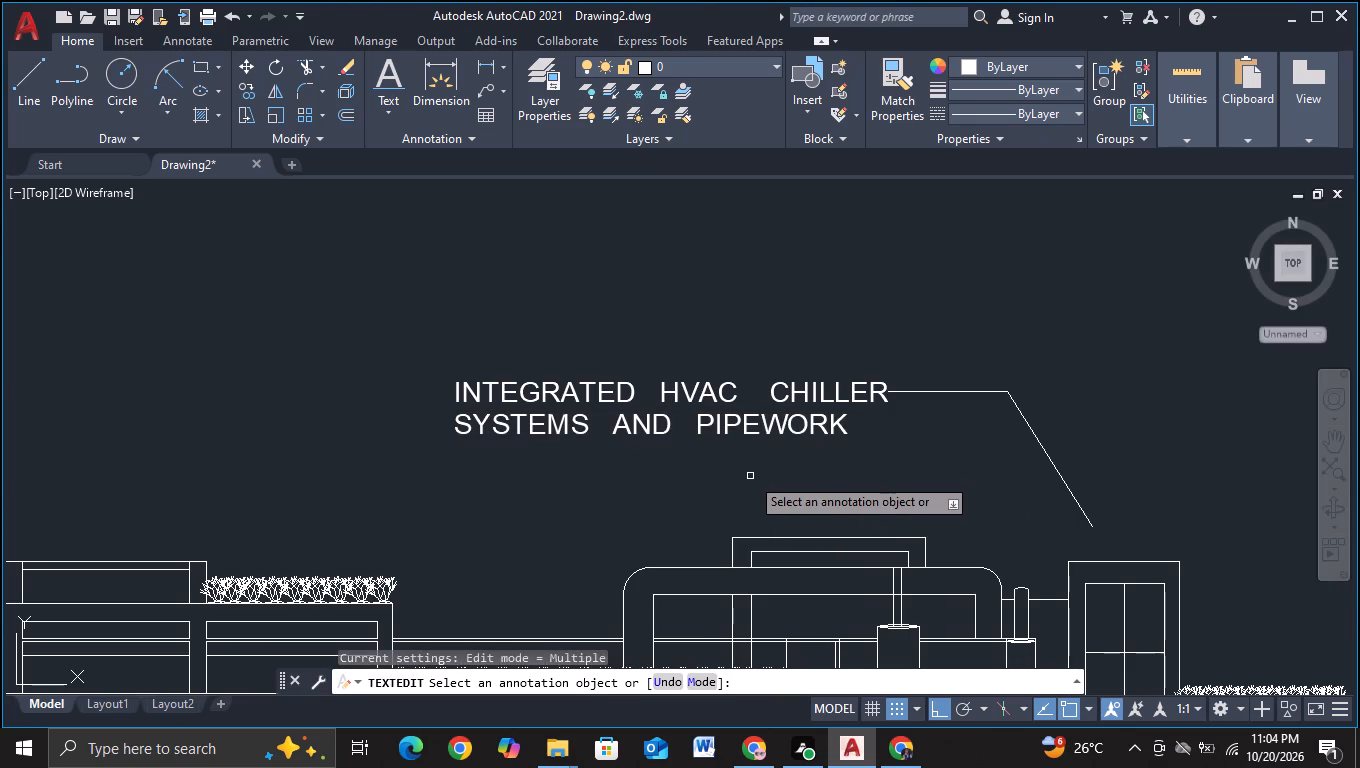
{"action": "key", "text": "Escape"}
Move the SYSTEMS AND PIPEWORK line horizontally toward the leader so its end aligns with the end of the line above.
{"action": "left_click", "coordinate": [748, 430]}
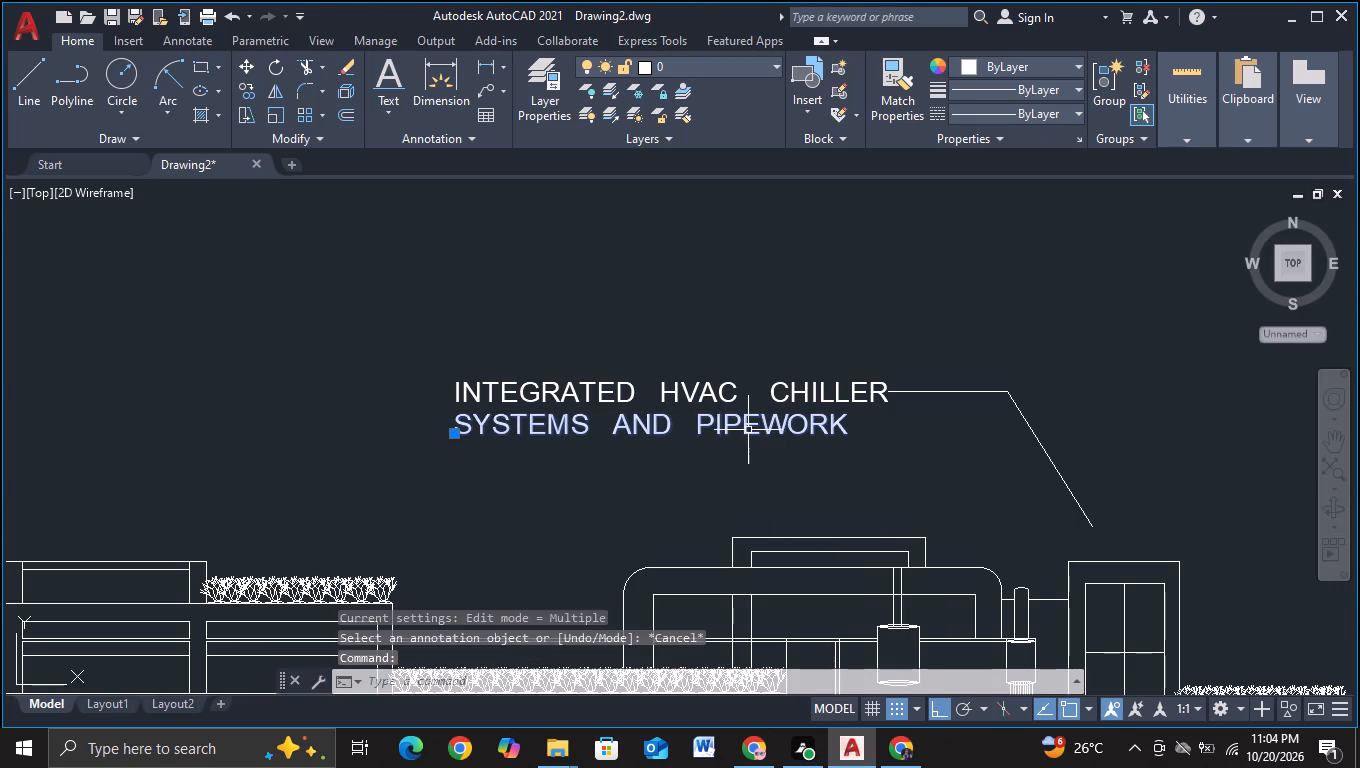
{"action": "key", "text": "m"}
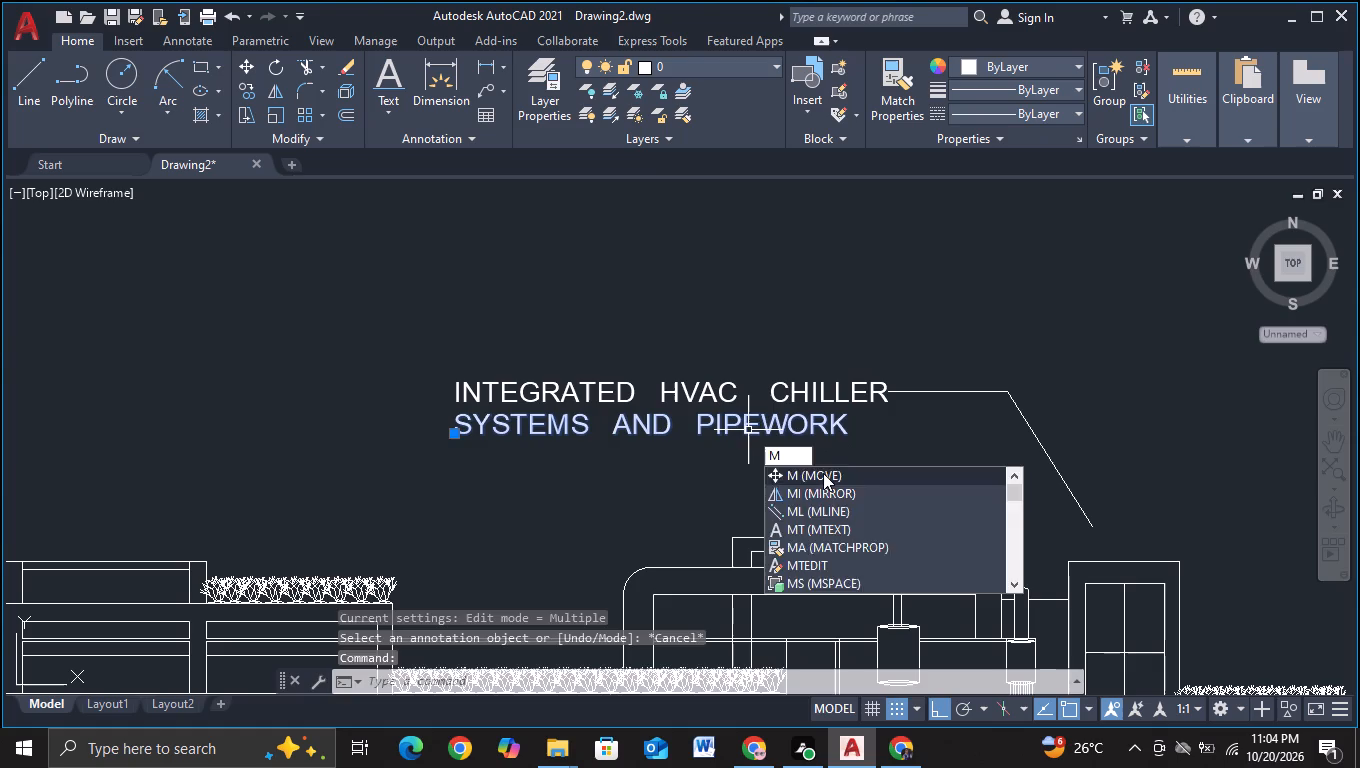
{"action": "left_click", "coordinate": [823, 473]}
{"action": "left_click", "coordinate": [748, 437]}
{"action": "left_click", "coordinate": [790, 425]}
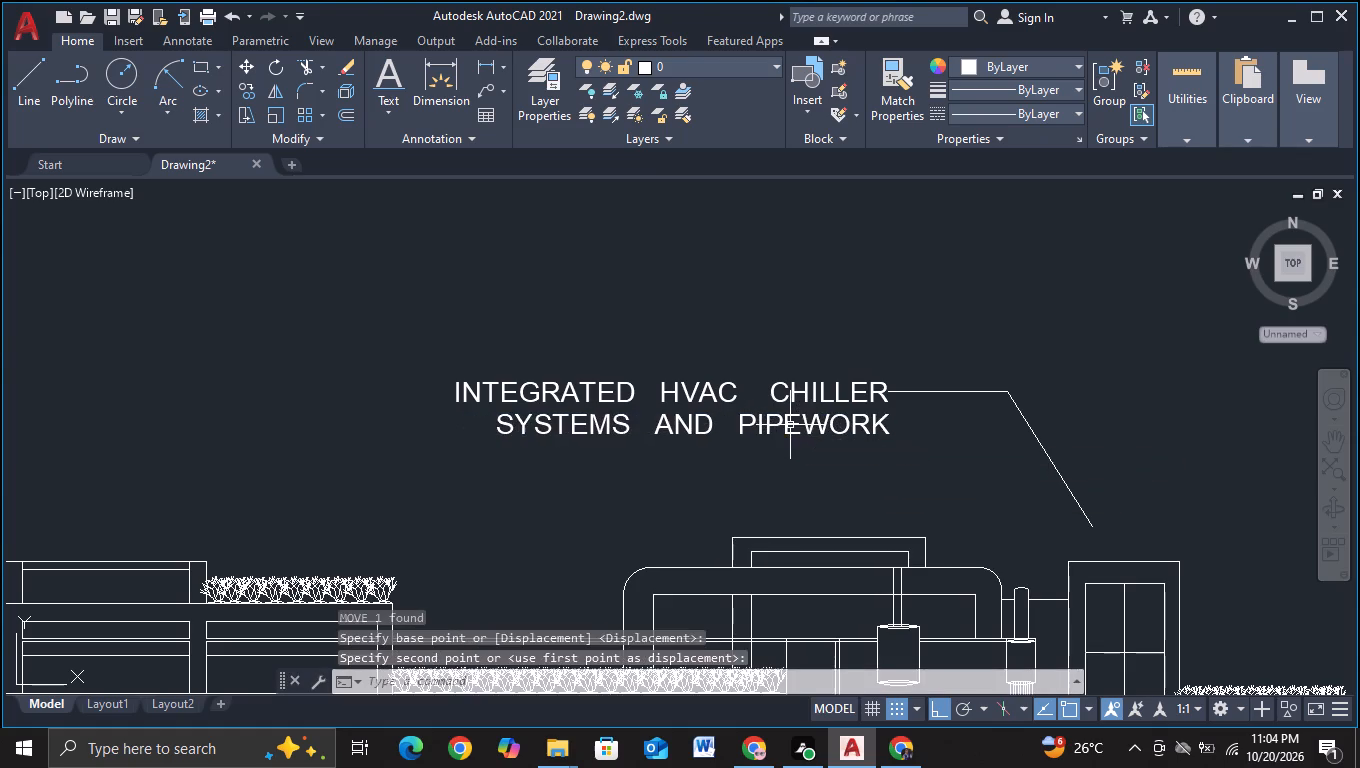
Change the MODULAR RESEARCH LABS label at the rear elevation's third upper leader to read "VERTICAL CIRCULATION" and finish text editing.
{"action": "scroll", "coordinate": [790, 425], "scroll_direction": "down", "scroll_amount": 2}
{"action": "middle_click_drag", "start_coordinate": [888, 448], "coordinate": [703, 449]}
{"action": "middle_click_drag", "start_coordinate": [884, 404], "coordinate": [616, 422]}
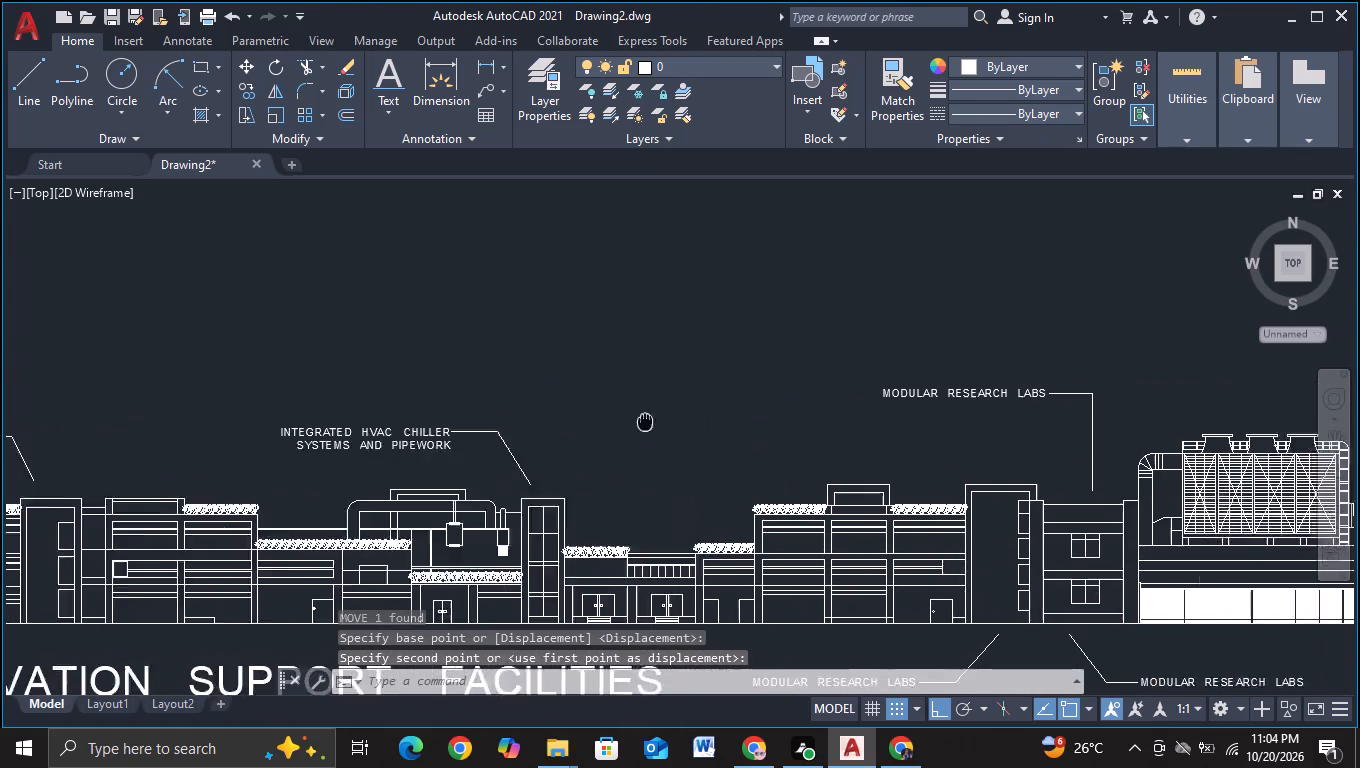
{"action": "middle_click_drag", "start_coordinate": [616, 422], "coordinate": [582, 422]}
{"action": "left_click", "coordinate": [835, 396]}
{"action": "key", "text": "Escape"}
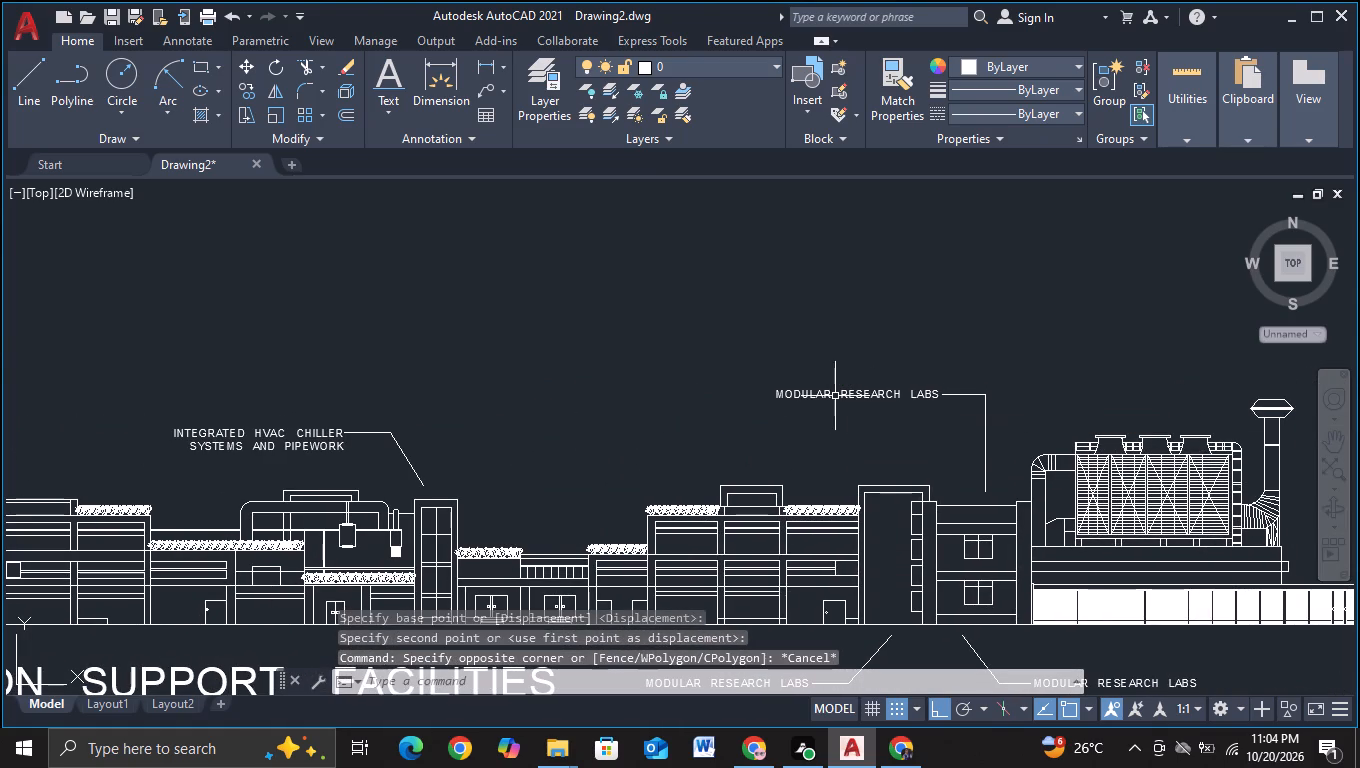
{"action": "middle_click_drag", "start_coordinate": [849, 425], "coordinate": [698, 457]}
{"action": "scroll", "coordinate": [693, 432], "scroll_direction": "up", "scroll_amount": 2}
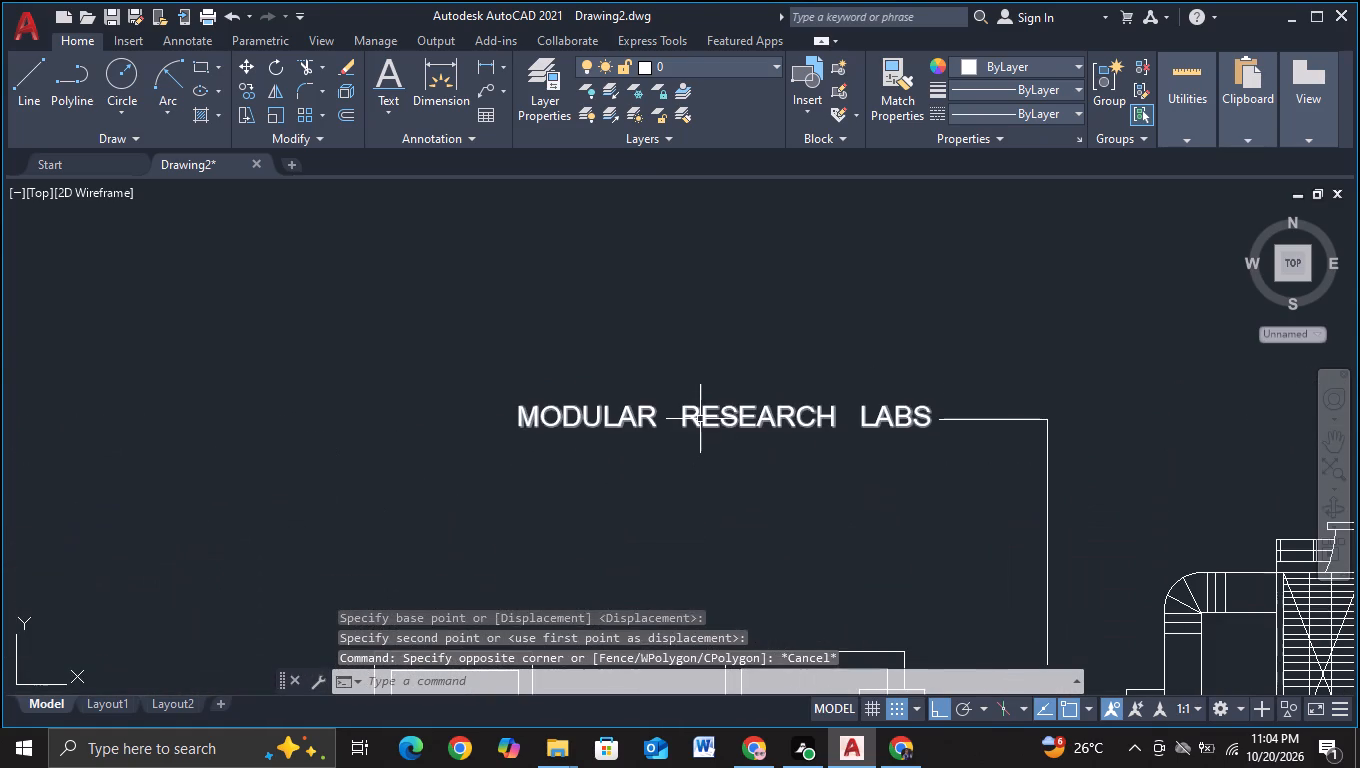
{"action": "left_click", "coordinate": [700, 419]}
{"action": "right_click", "coordinate": [700, 419]}
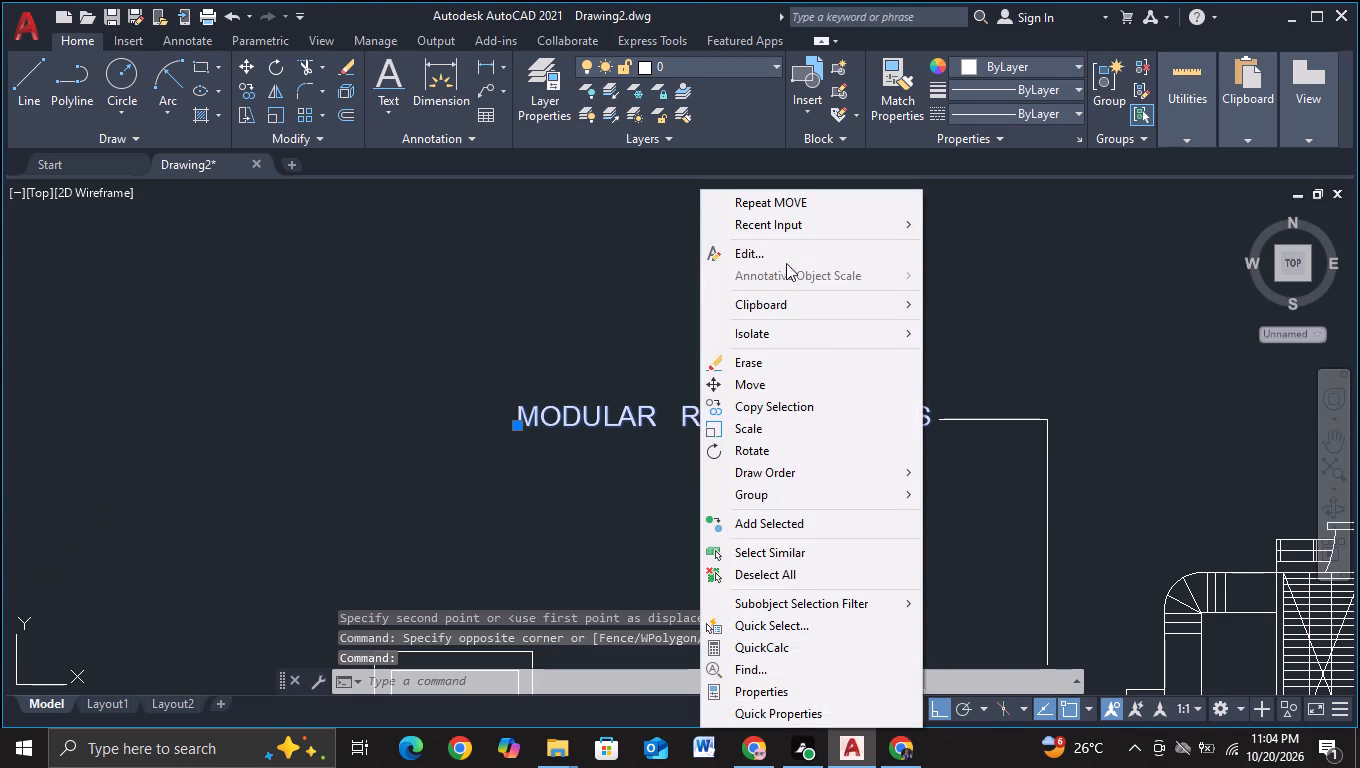
{"action": "left_click", "coordinate": [780, 261]}
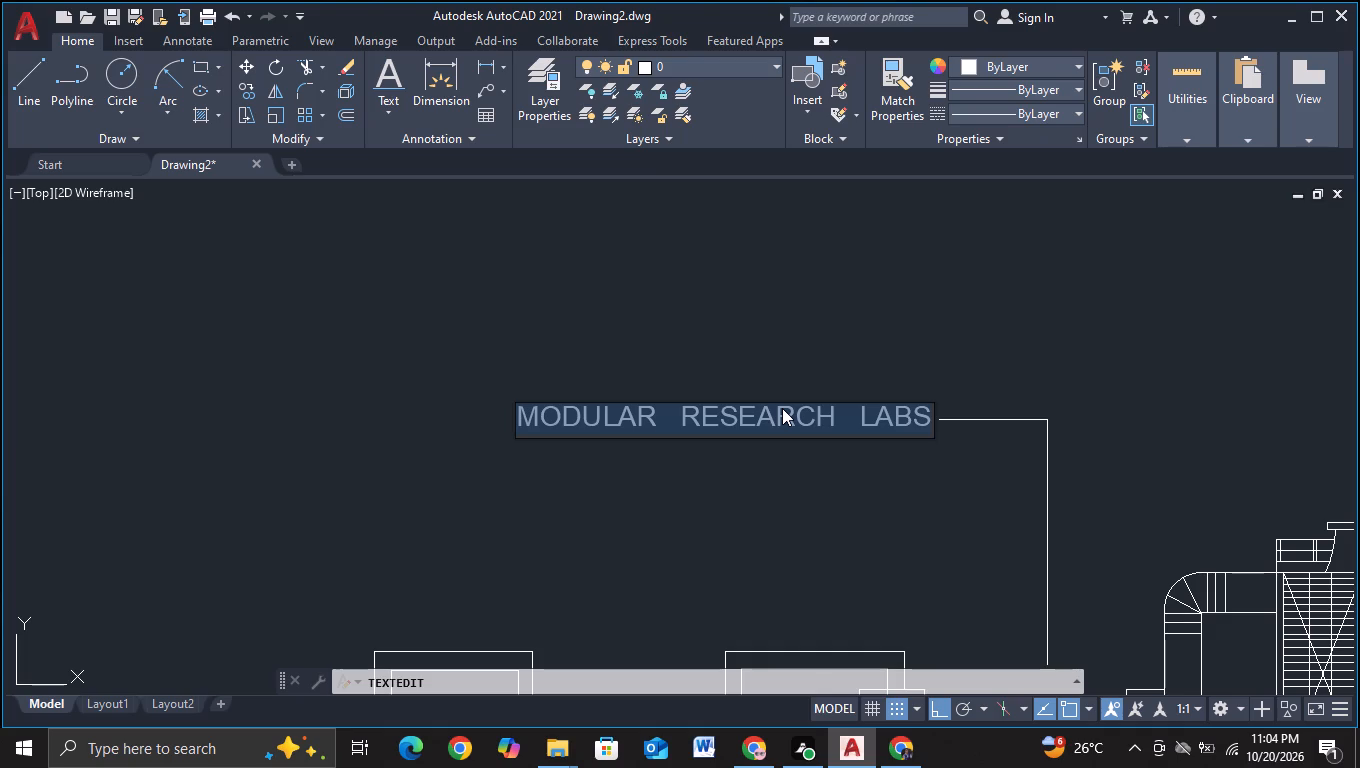
{"action": "key", "text": "v"}
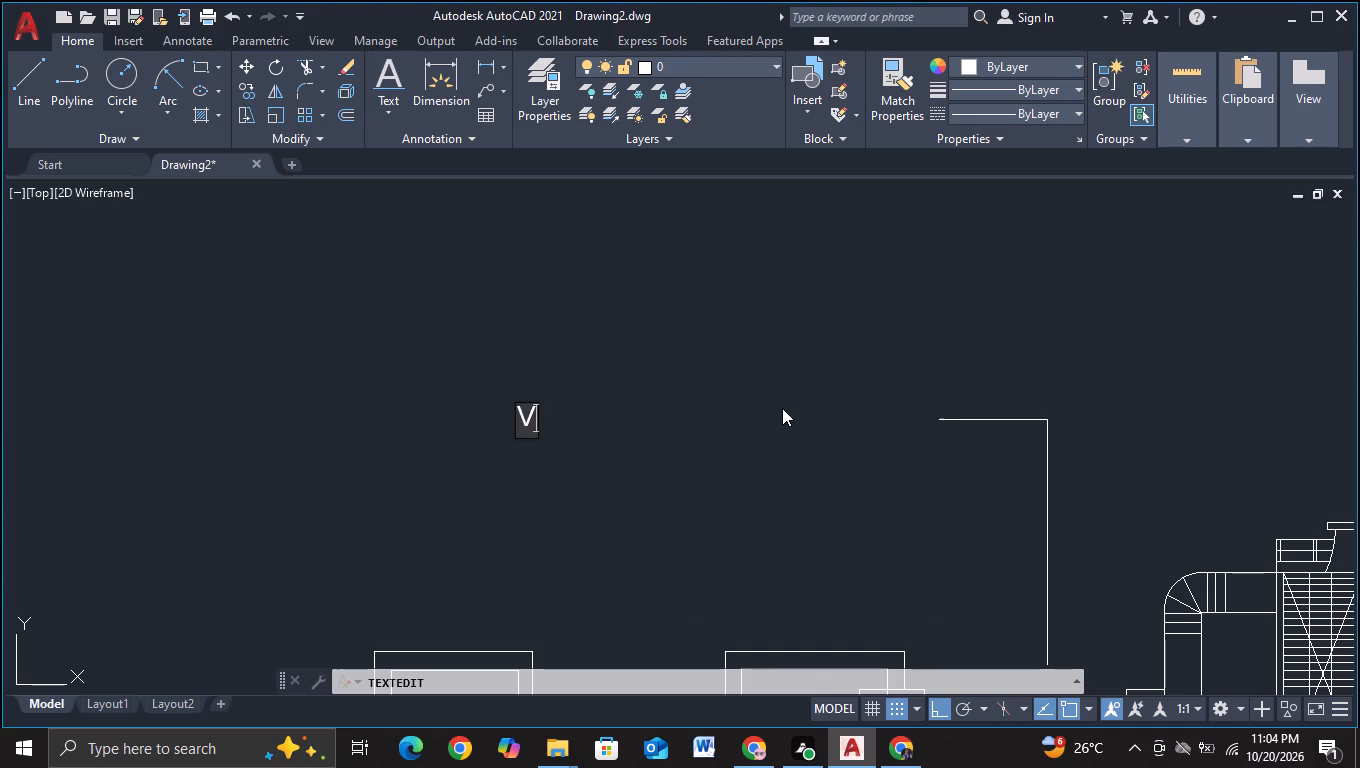
{"action": "type", "text": "IRT"}
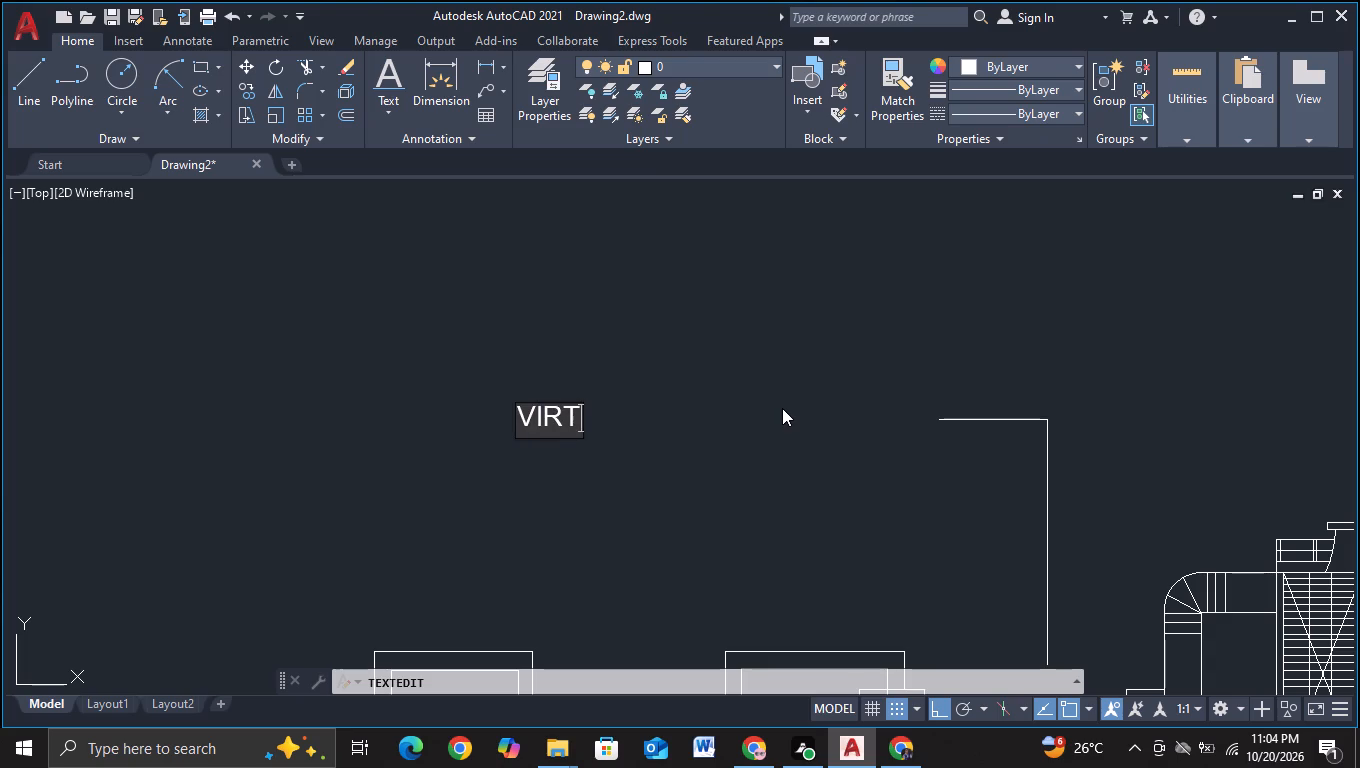
{"action": "key", "text": "i"}
{"action": "type", "text": "CAL"}
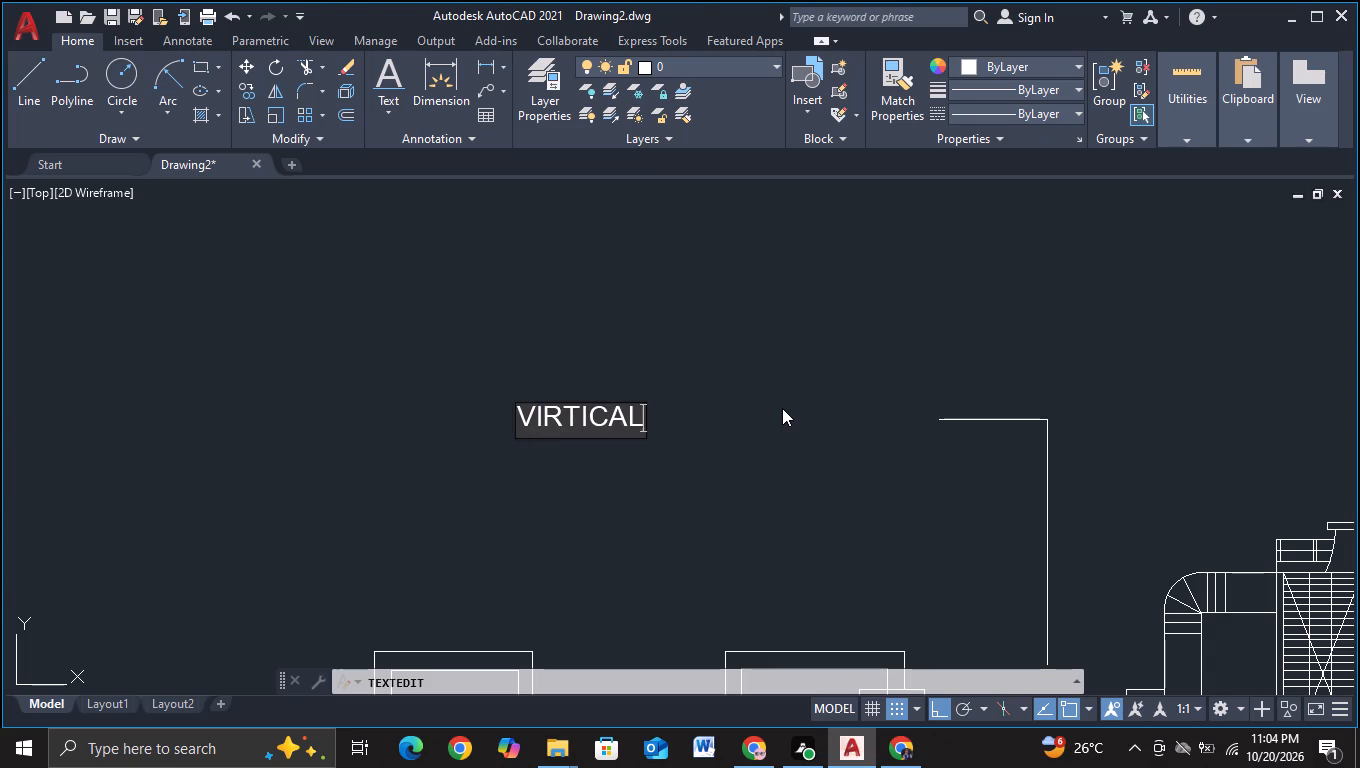
{"action": "key", "text": "space"}
{"action": "key", "text": "space"}
{"action": "key", "text": "BackSpace"}
{"action": "key", "text": "BackSpace"}
{"action": "key", "text": "BackSpace"}
{"action": "key", "text": "BackSpace"}
{"action": "key", "text": "BackSpace"}
{"action": "key", "text": "BackSpace"}
{"action": "key", "text": "BackSpace"}
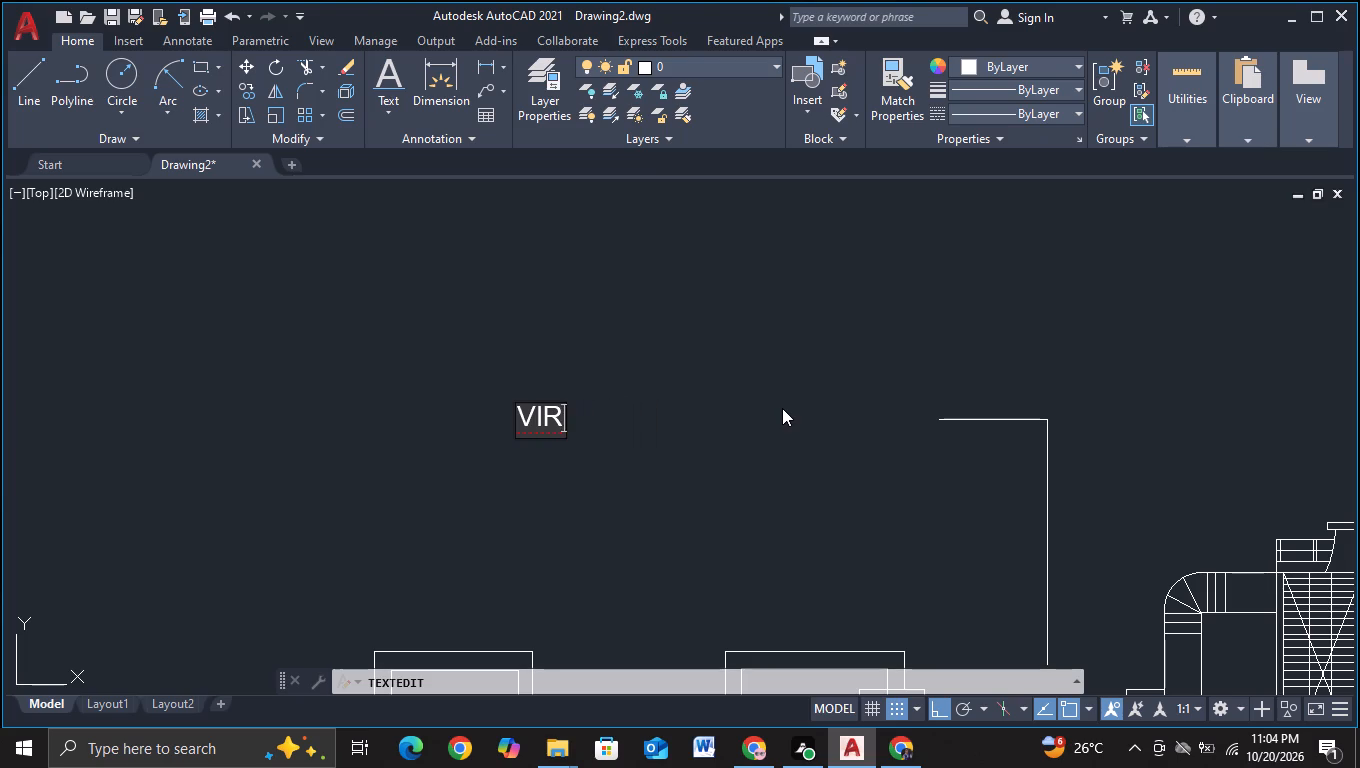
{"action": "key", "text": "BackSpace"}
{"action": "key", "text": "BackSpace"}
{"action": "type", "text": "ER"}
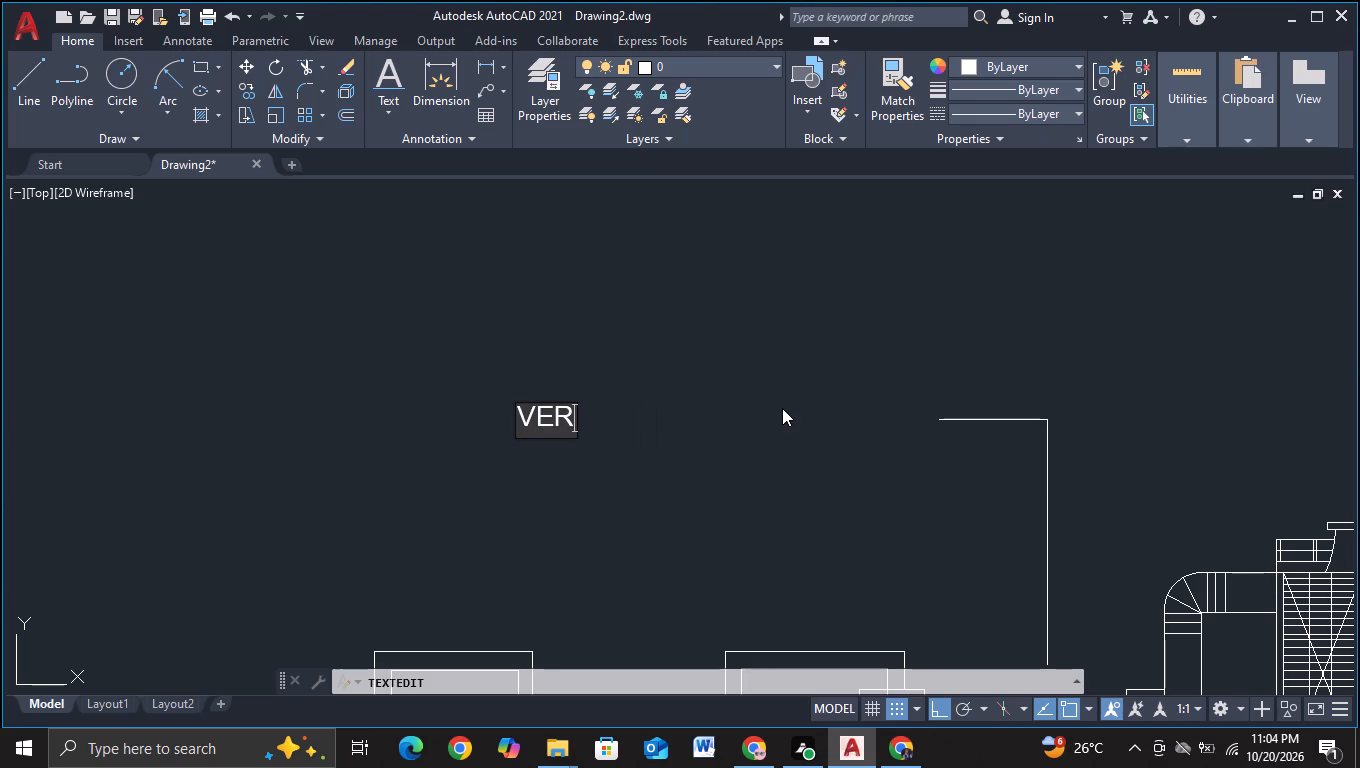
{"action": "type", "text": "TICAL"}
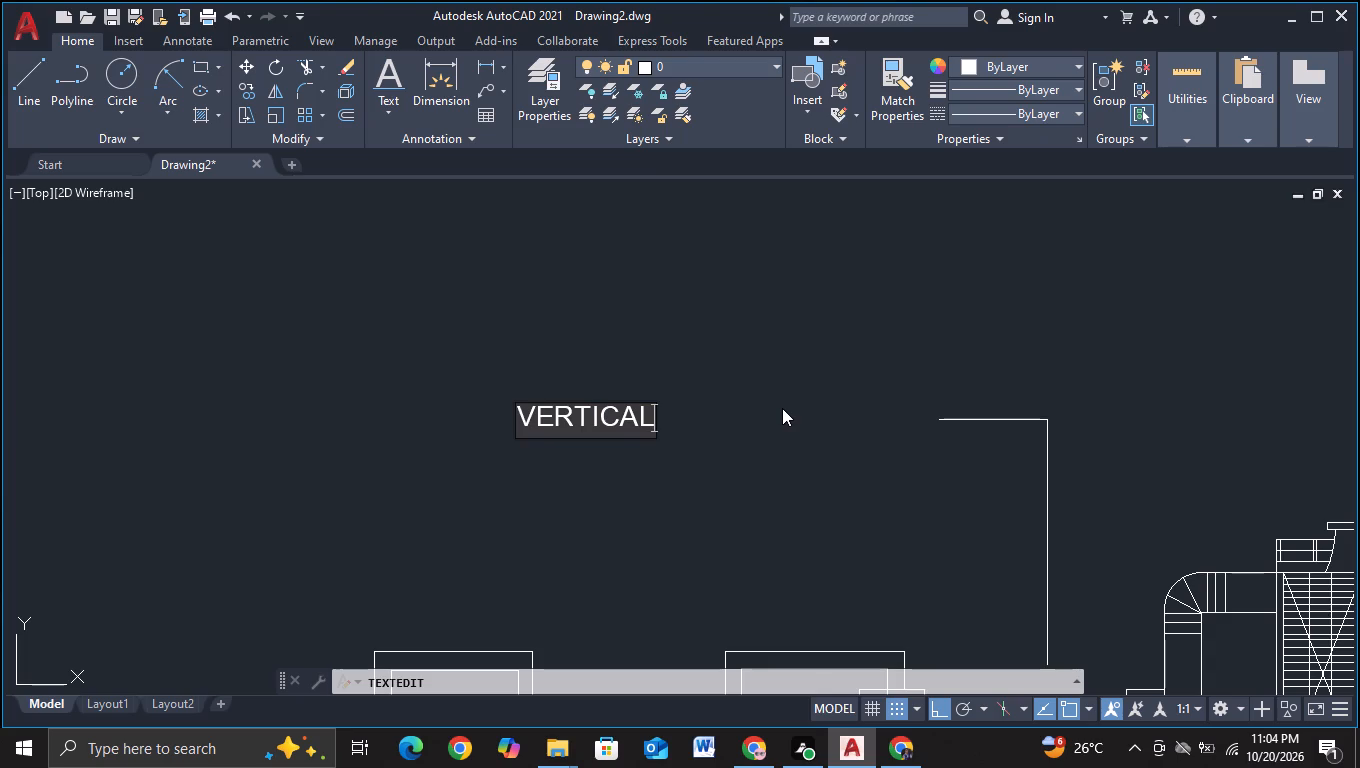
{"action": "key", "text": "space"}
{"action": "key", "text": "space"}
{"action": "key", "text": "space"}
{"action": "type", "text": "CI"}
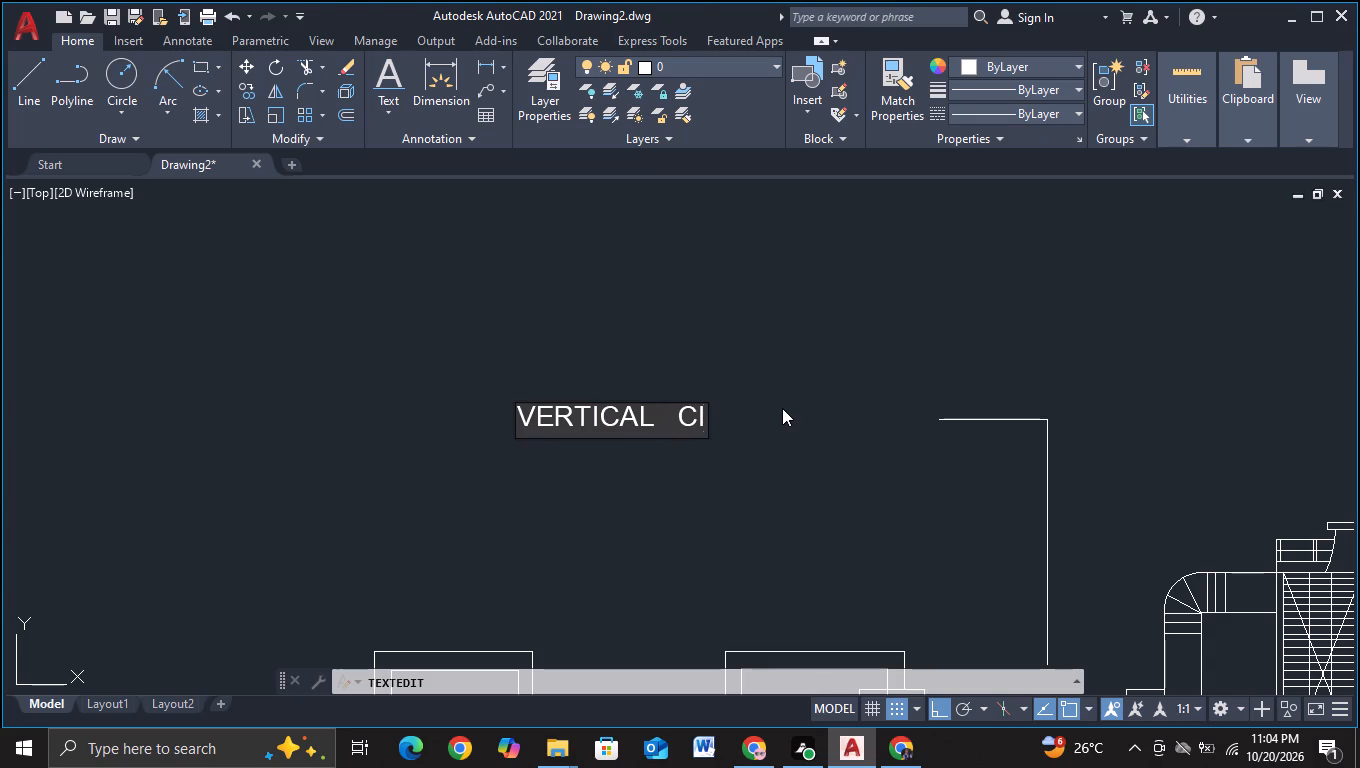
{"action": "type", "text": "RCULAR"}
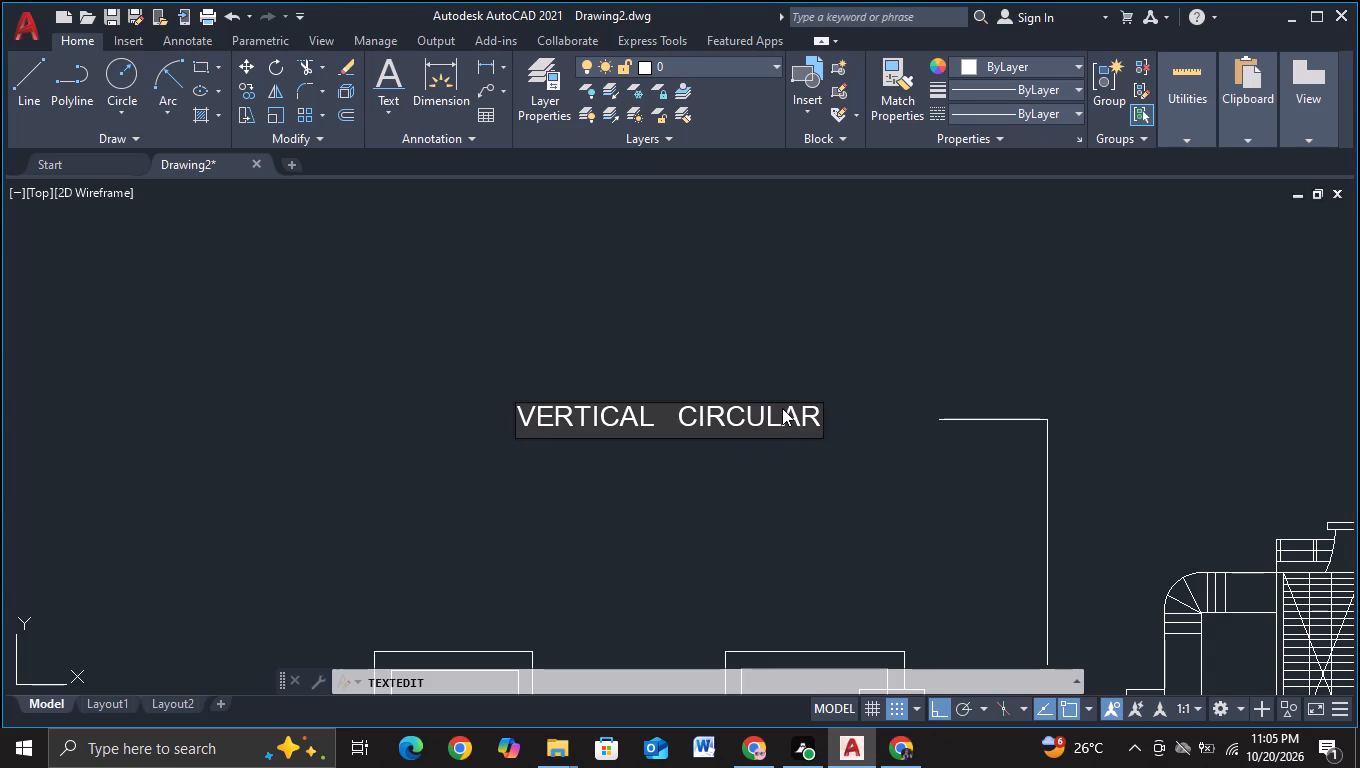
{"action": "key", "text": "BackSpace"}
{"action": "type", "text": "TION"}
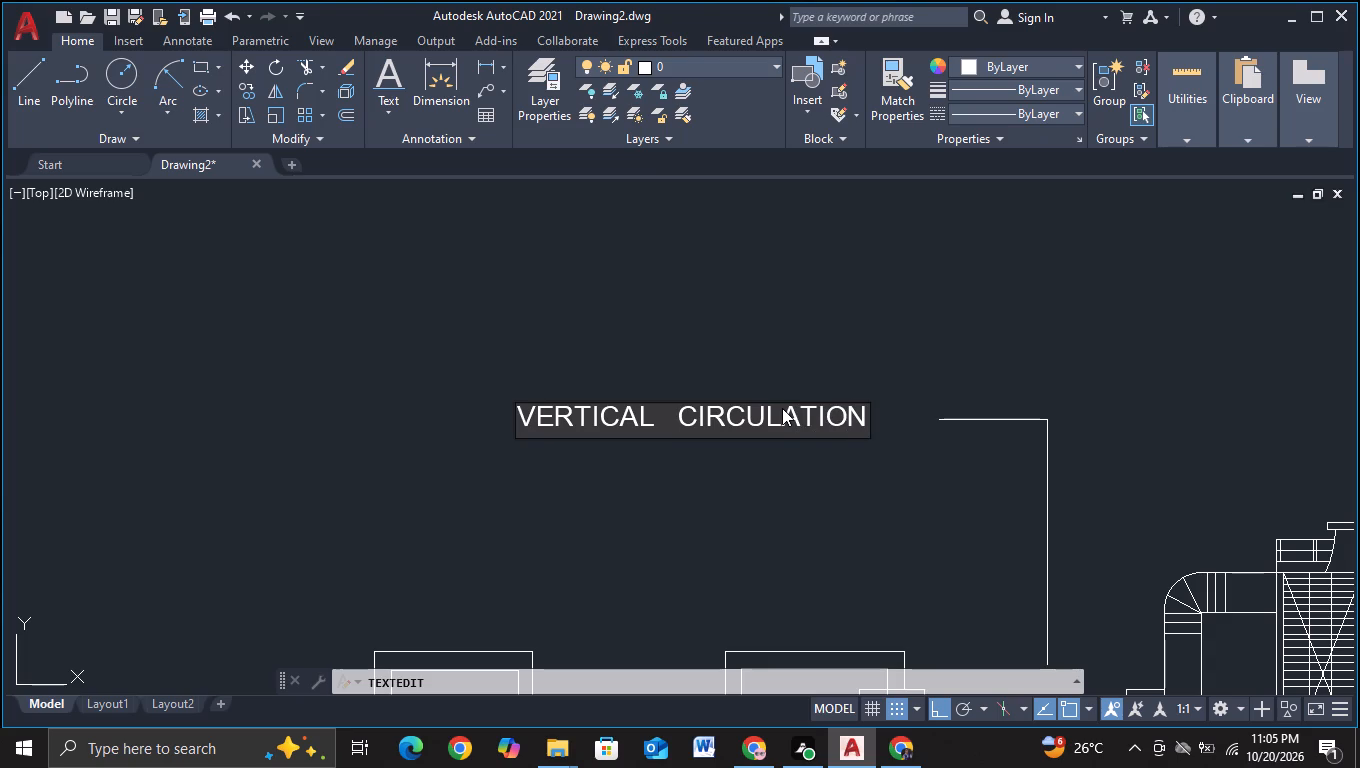
{"action": "key", "text": "Return"}
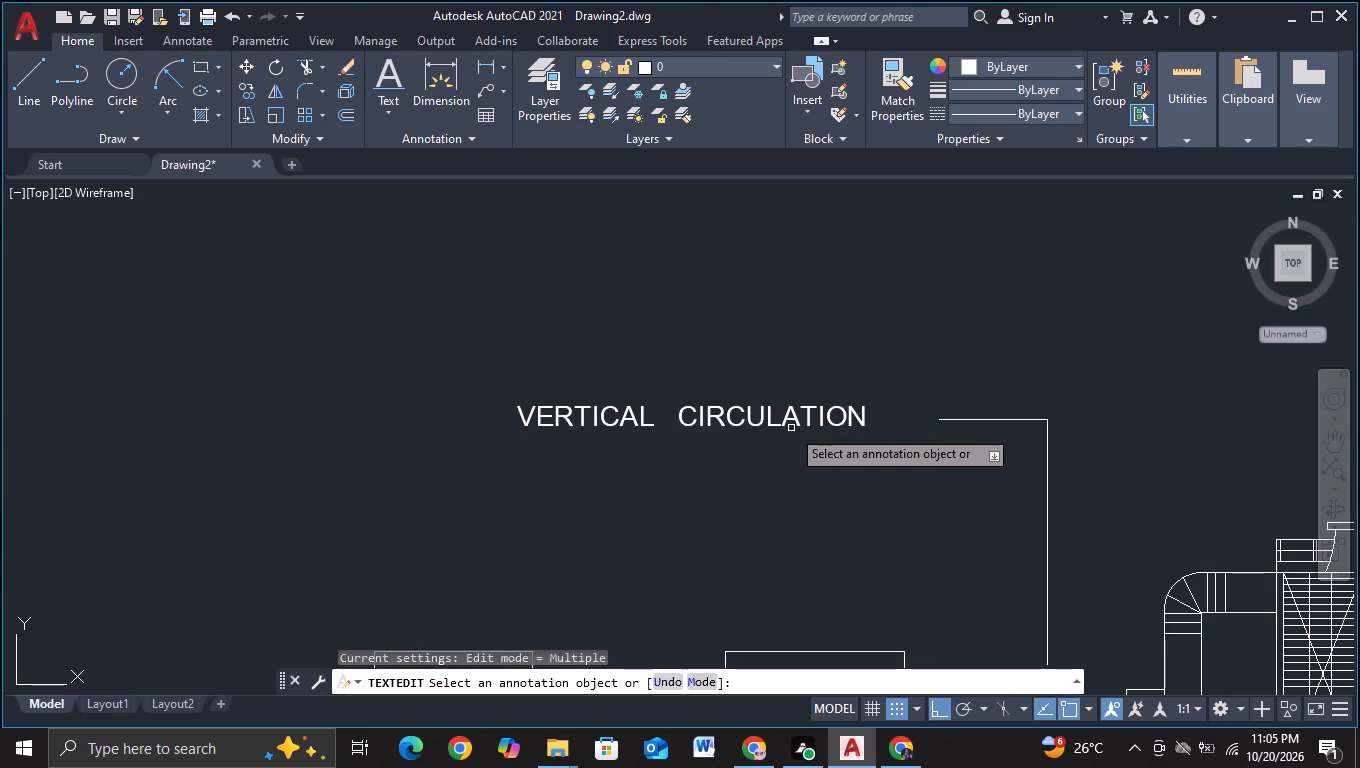
{"action": "left_click", "coordinate": [791, 416]}
{"action": "key", "text": "Escape"}
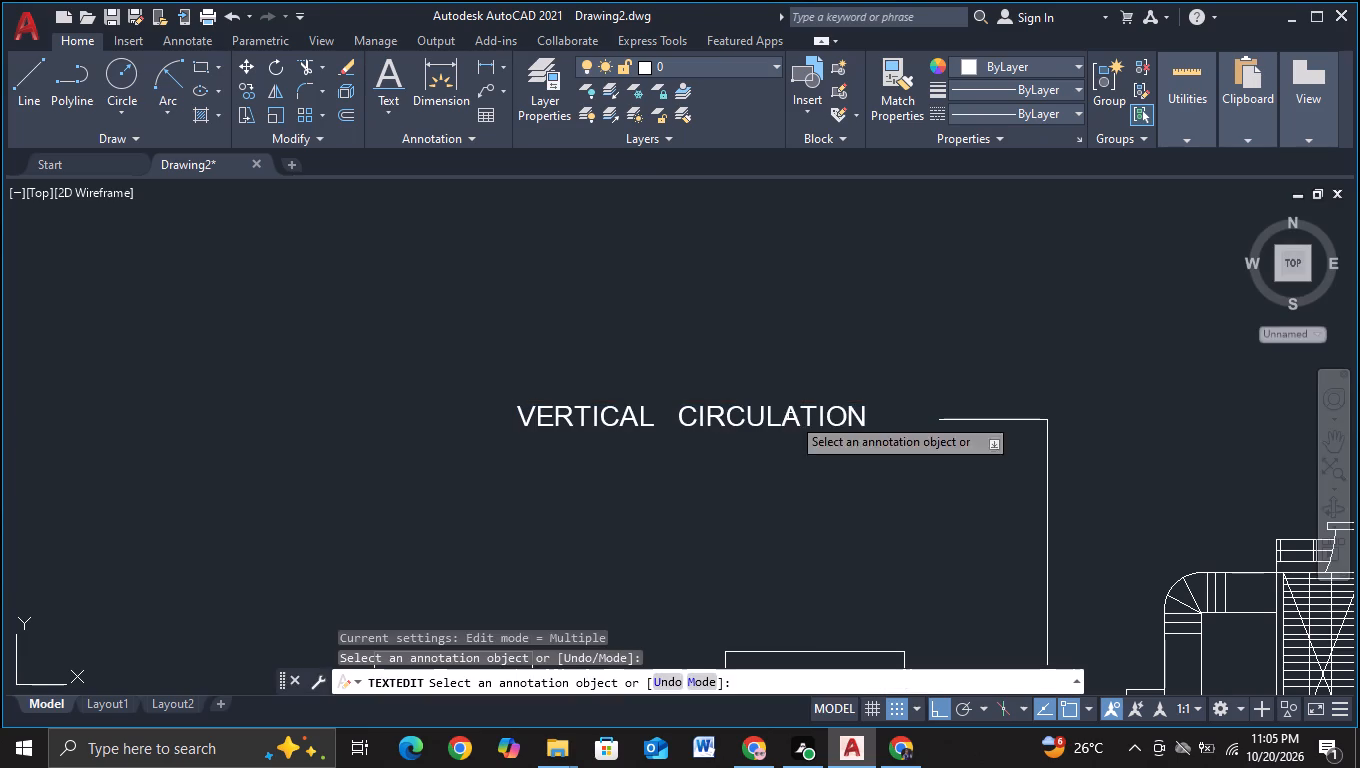
{"action": "key", "text": "Escape"}
Move the VERTICAL CIRCULATION label horizontally so its end sits against the start of its leader line.
{"action": "left_click", "coordinate": [695, 414]}
{"action": "key", "text": "m"}
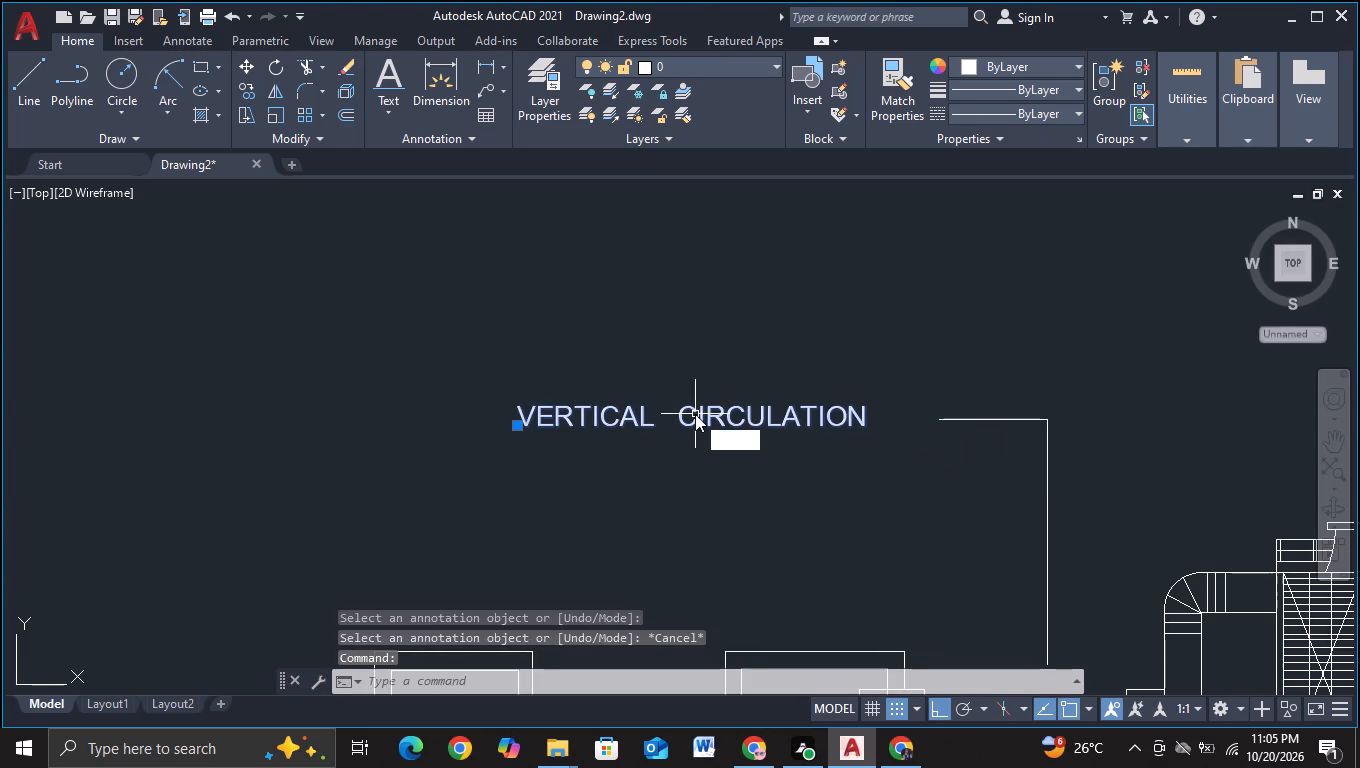
{"action": "left_click", "coordinate": [747, 453]}
{"action": "left_click", "coordinate": [734, 418]}
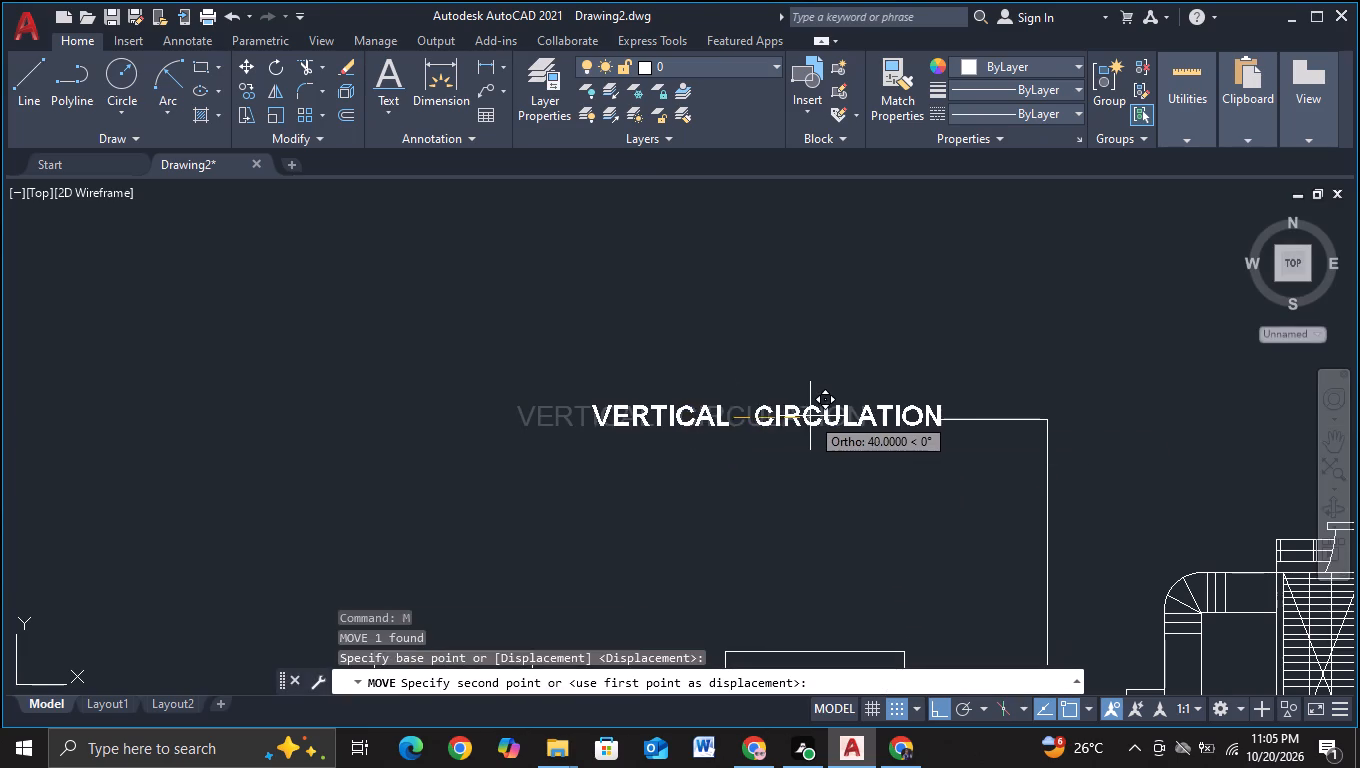
{"action": "left_click", "coordinate": [801, 416]}
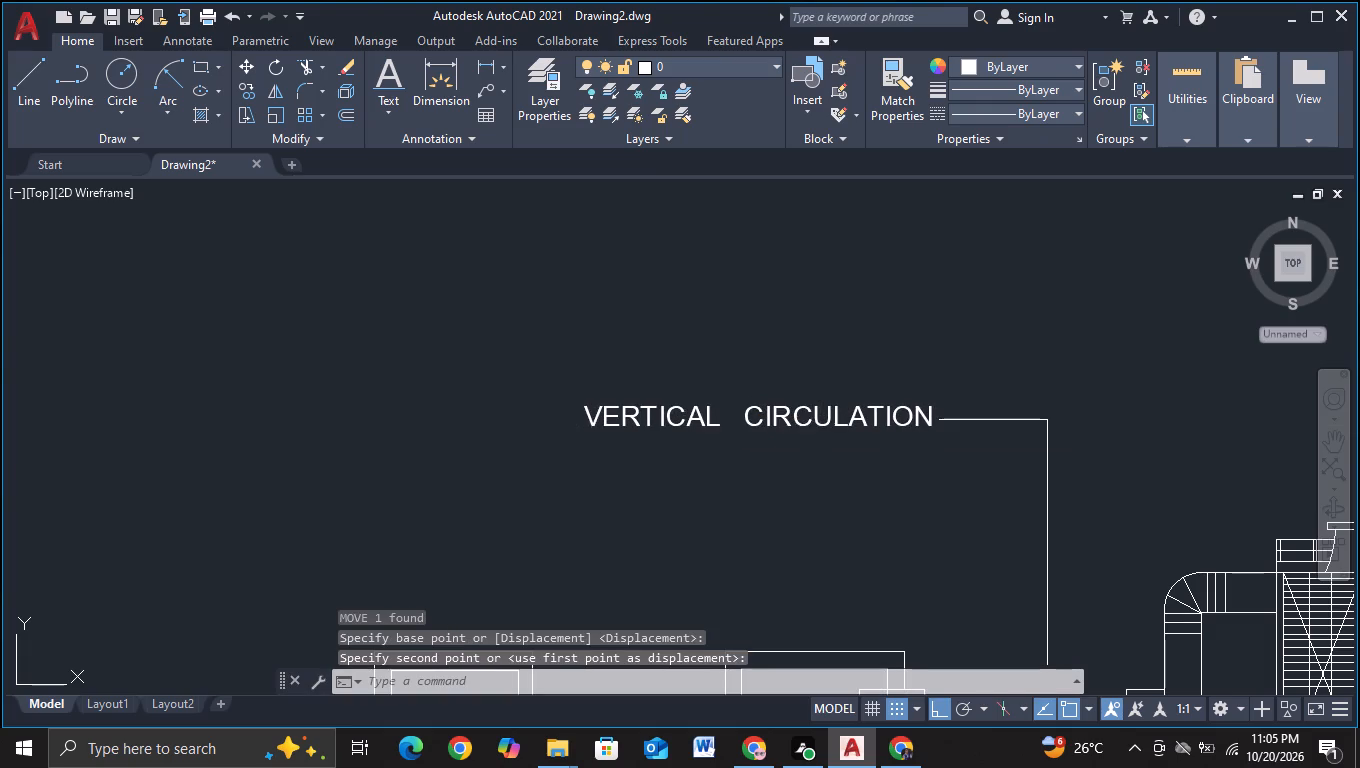
Copy the VERTICAL CIRCULATION label straight down about 17 units with Ortho on, forming a second text line beneath it.
{"action": "left_click", "coordinate": [803, 424]}
{"action": "key", "text": "c"}
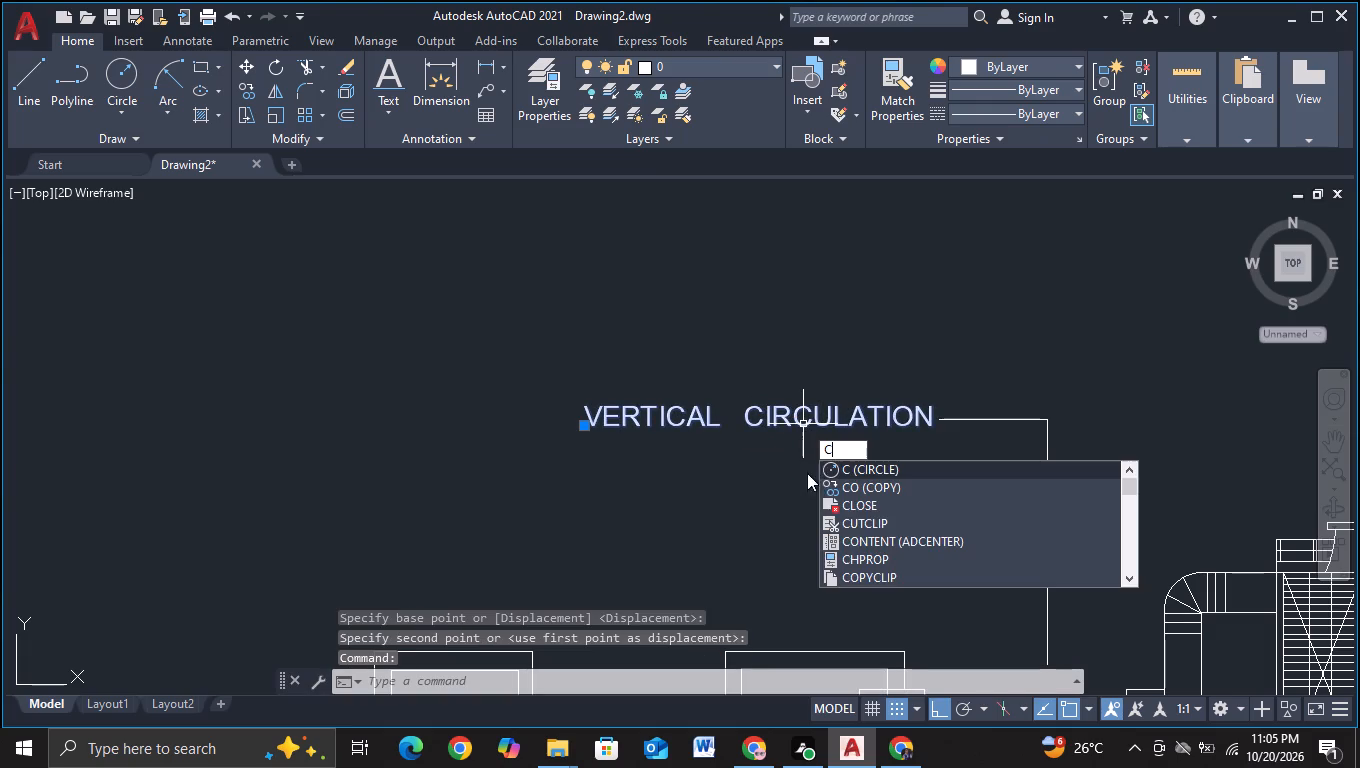
{"action": "left_click", "coordinate": [834, 482]}
{"action": "left_click", "coordinate": [795, 424]}
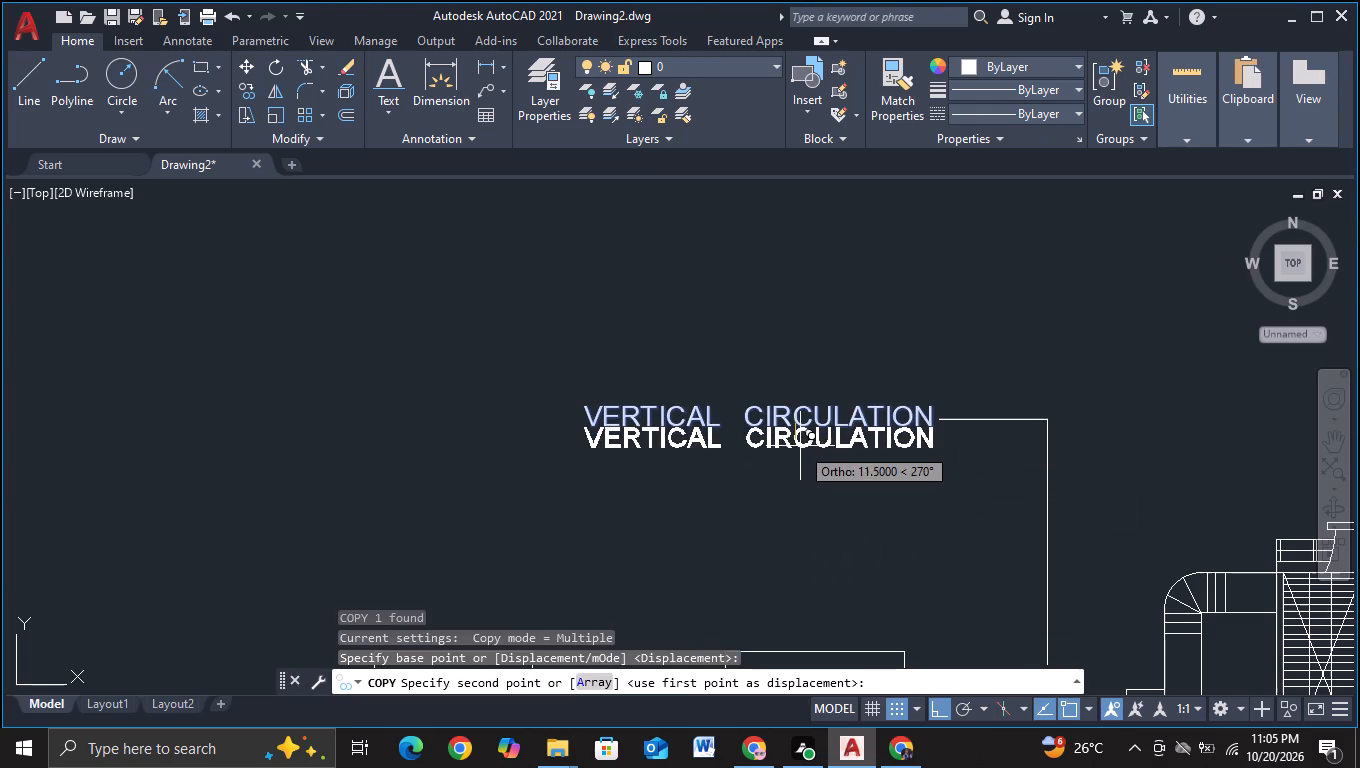
{"action": "left_click", "coordinate": [800, 456]}
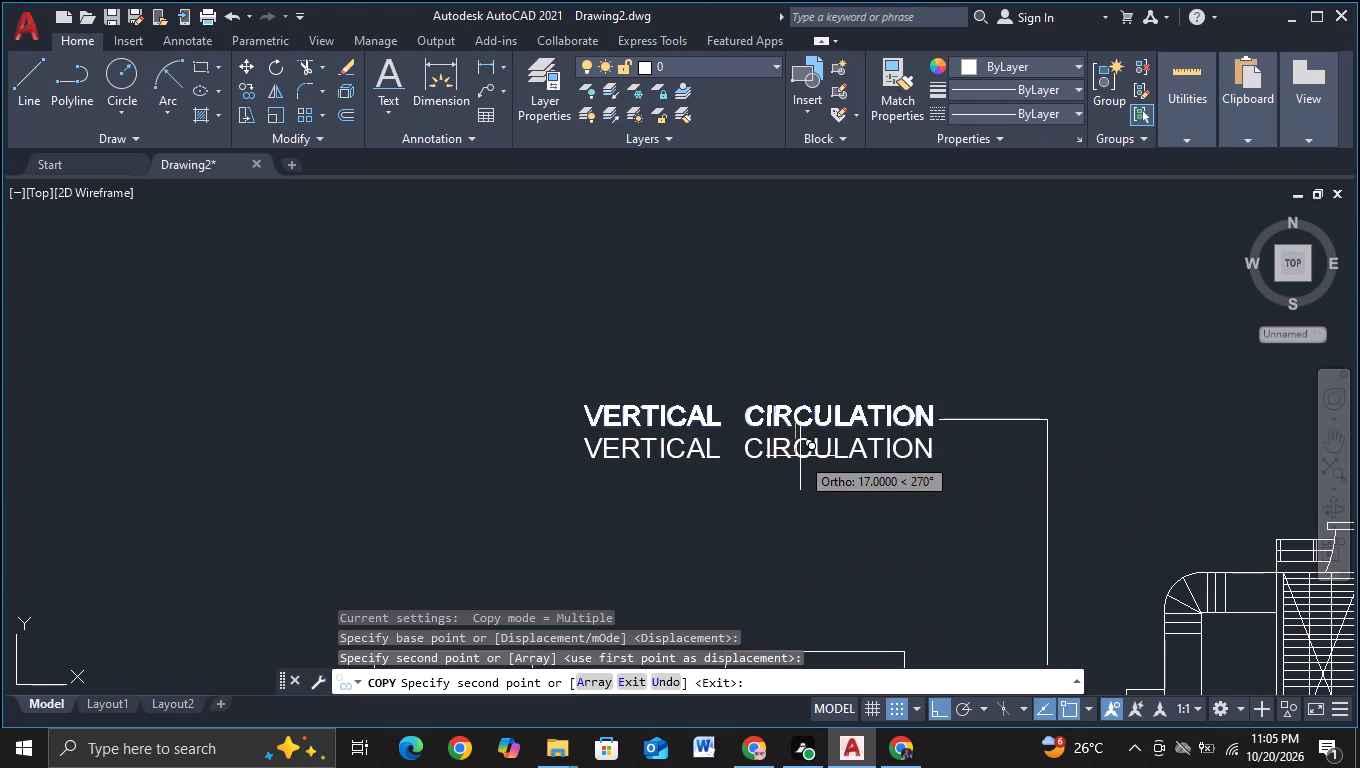
{"action": "key", "text": "Escape"}
Change the duplicated line beneath VERTICAL CIRCULATION to read "CORES ( REAR PROFILE )" and finish text editing.
{"action": "left_click", "coordinate": [800, 456]}
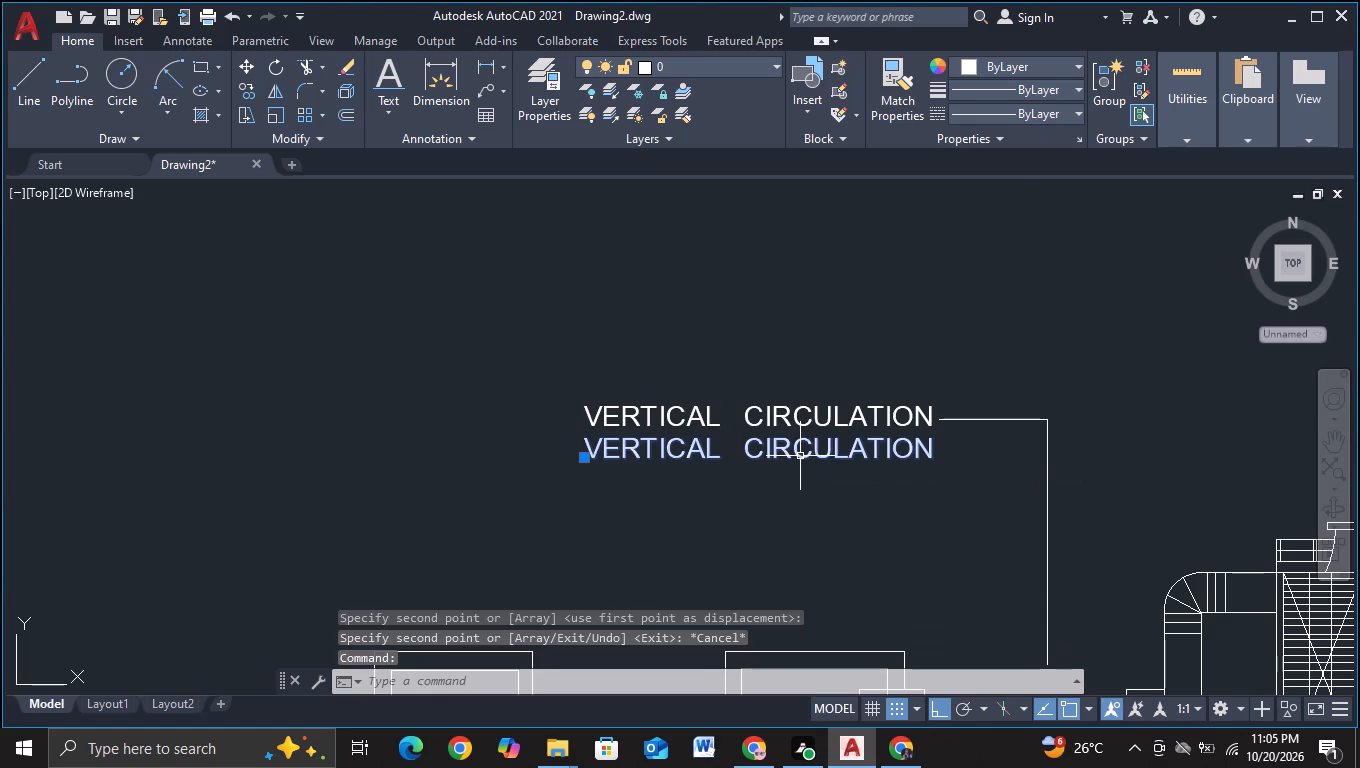
{"action": "right_click", "coordinate": [800, 456]}
{"action": "left_click", "coordinate": [826, 260]}
{"action": "key", "text": "BackSpace"}
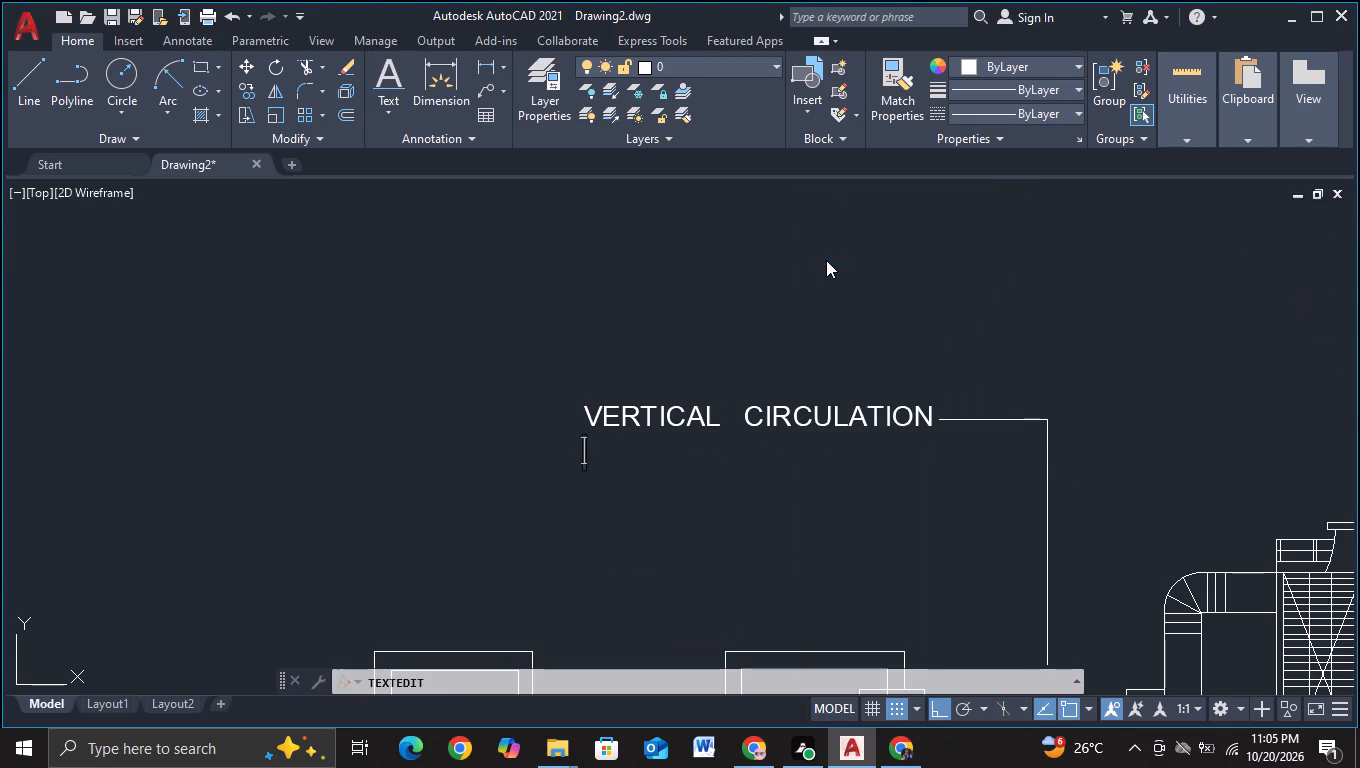
{"action": "key", "text": "c"}
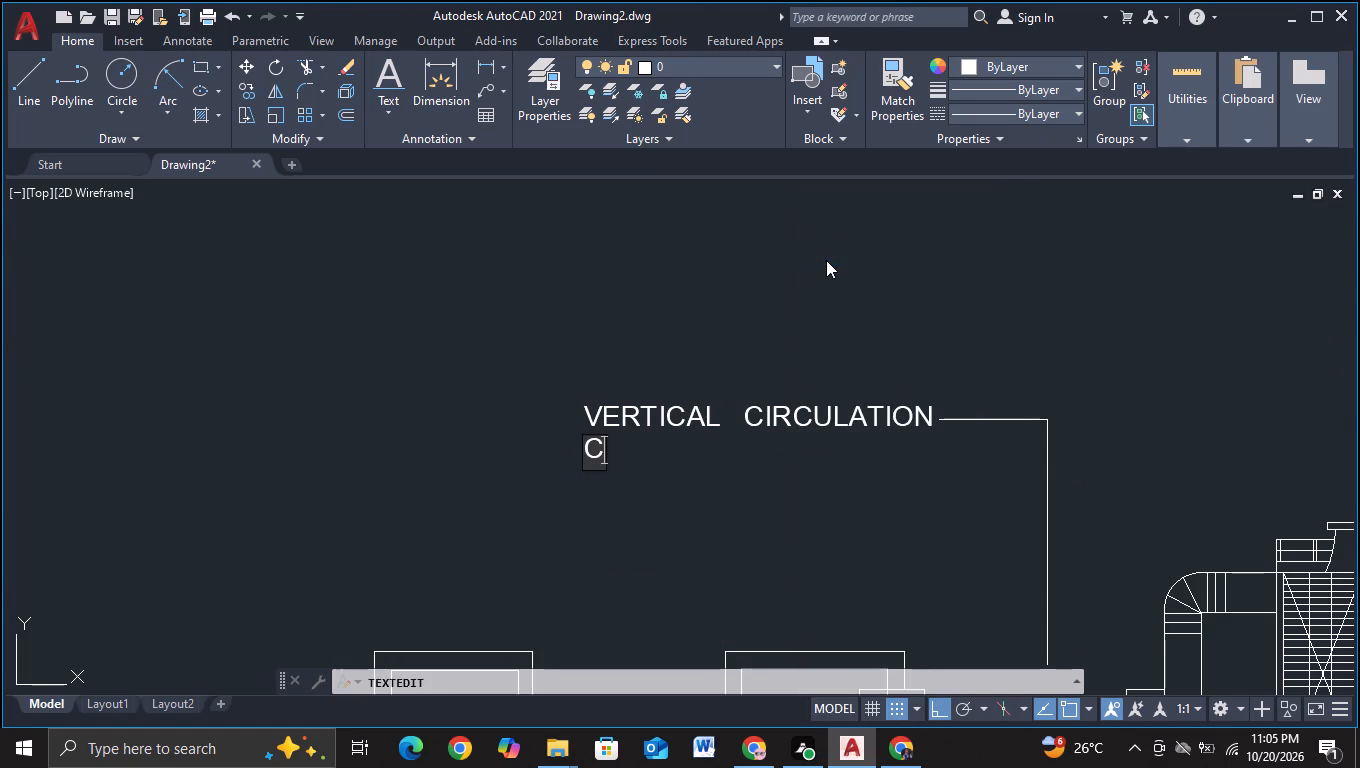
{"action": "type", "text": "RE"}
{"action": "key", "text": "BackSpace"}
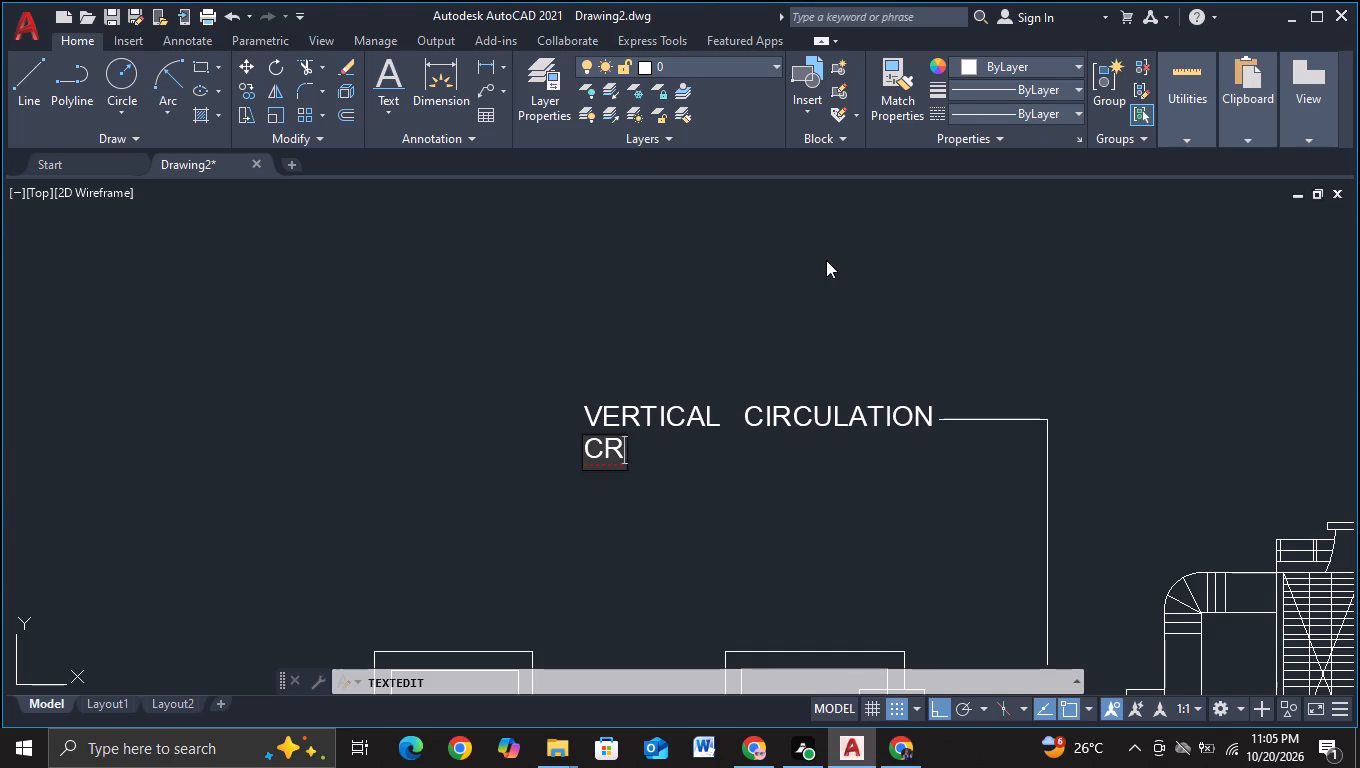
{"action": "key", "text": "BackSpace"}
{"action": "type", "text": "ORE"}
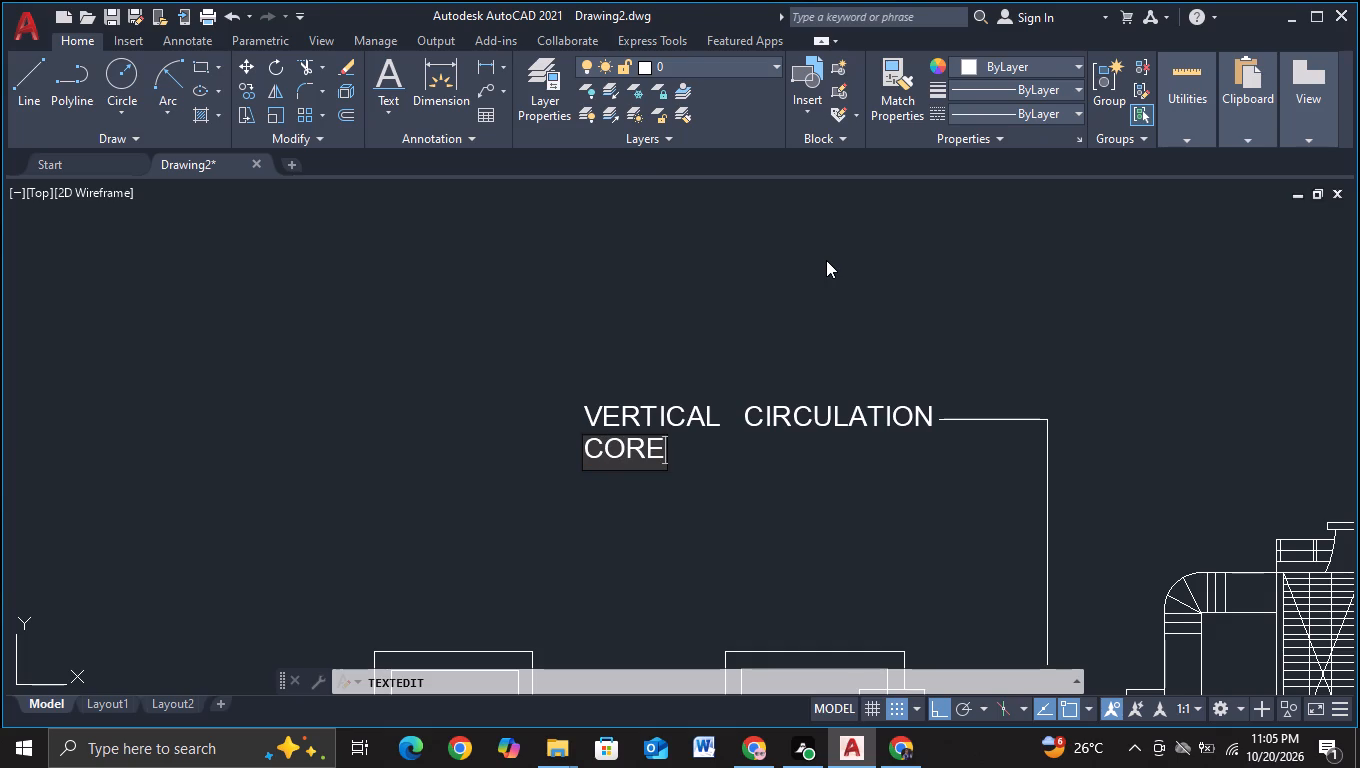
{"action": "key", "text": "s"}
{"action": "key", "text": "space"}
{"action": "key", "text": "space"}
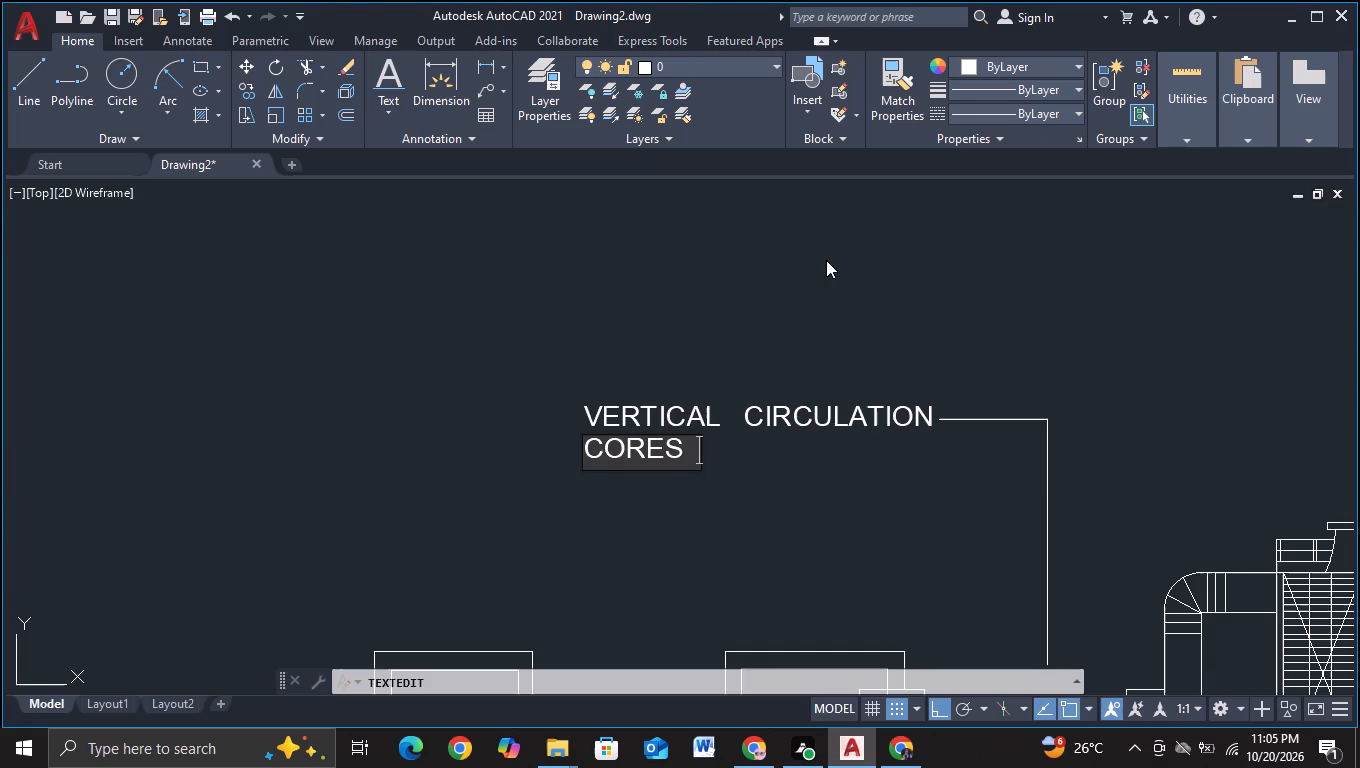
{"action": "type", "text": "("}
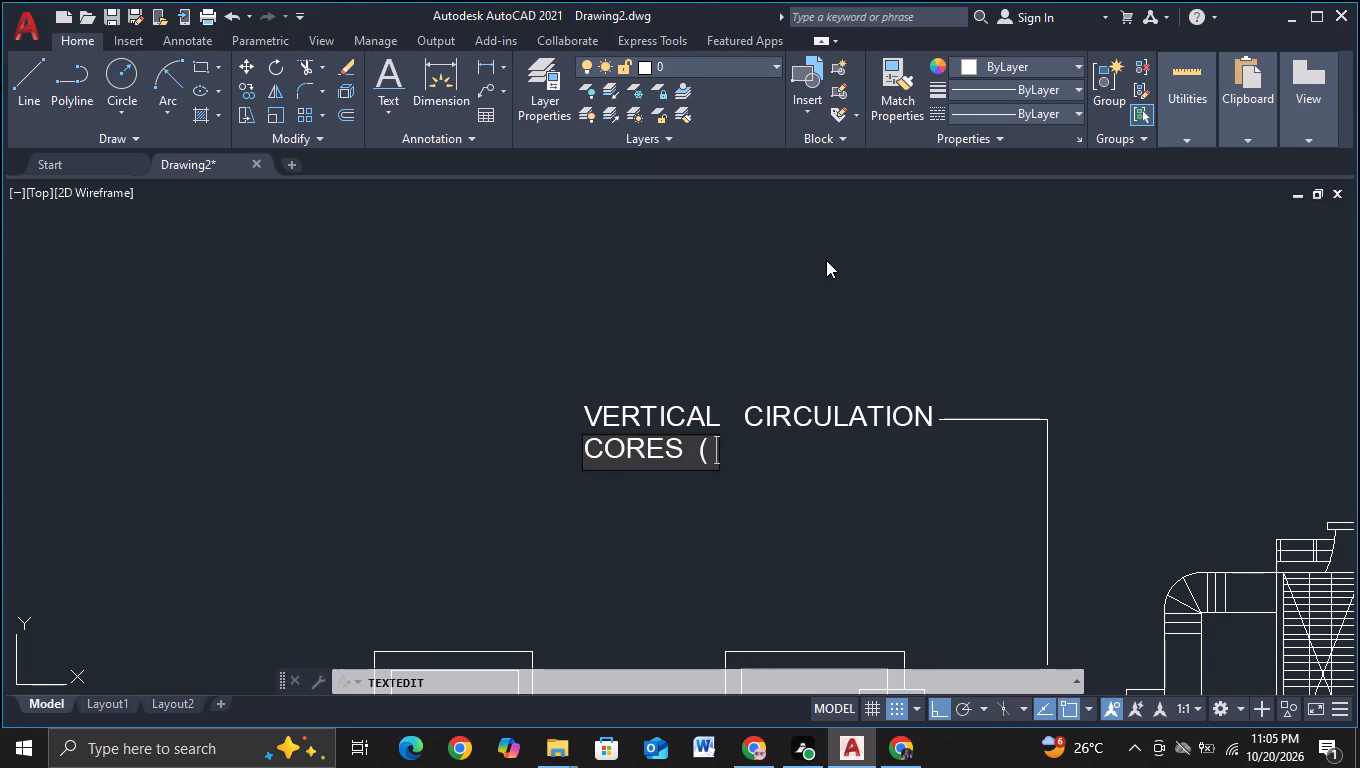
{"action": "key", "text": "space"}
{"action": "type", "text": "REAR"}
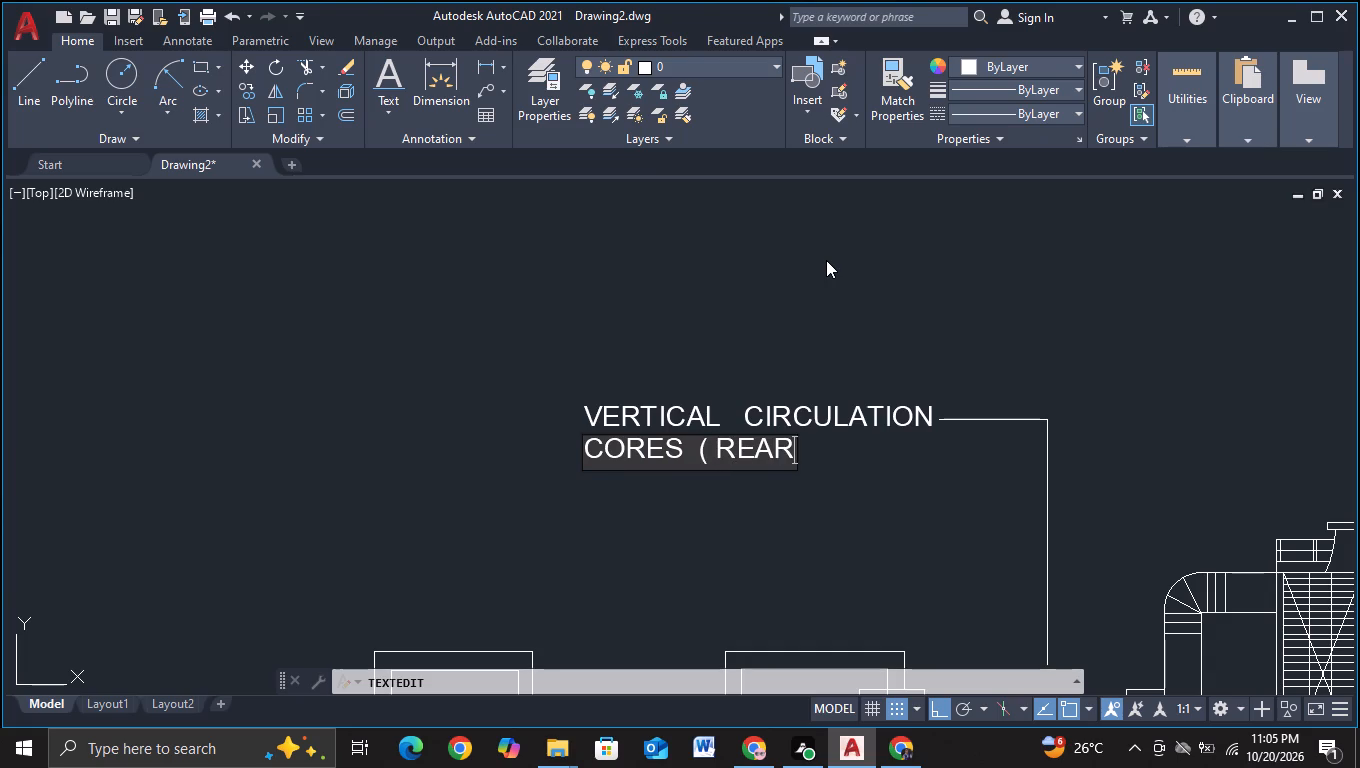
{"action": "key", "text": "space"}
{"action": "key", "text": "space"}
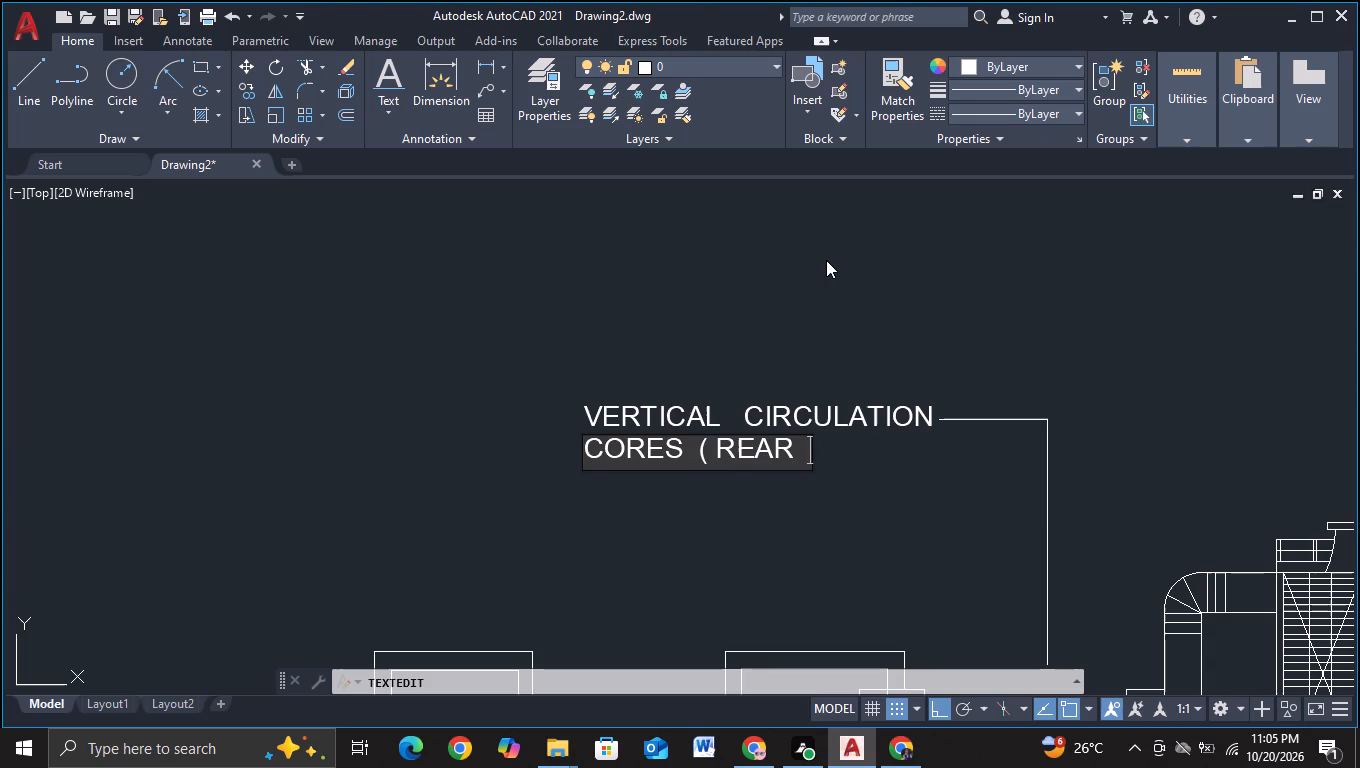
{"action": "type", "text": "PROFIL"}
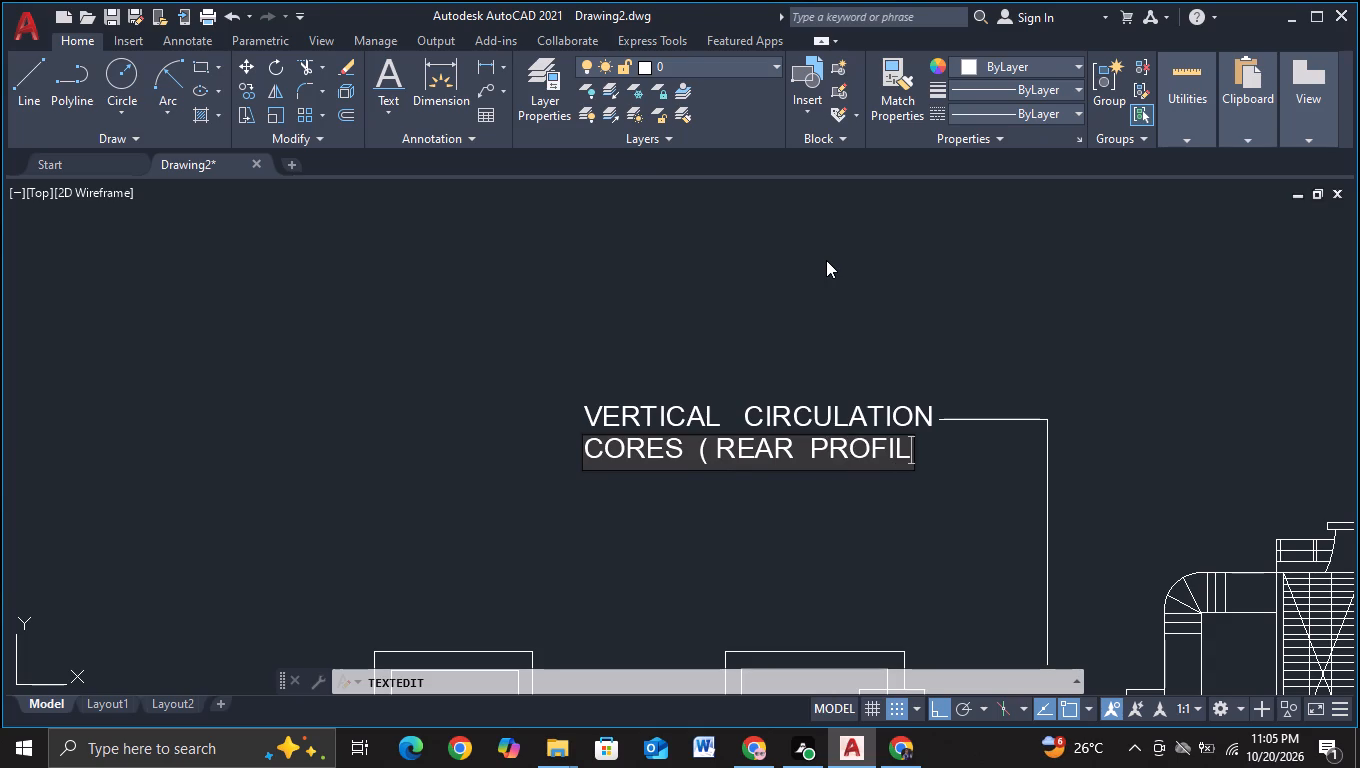
{"action": "key", "text": "space"}
{"action": "key", "text": "shift+parenright"}
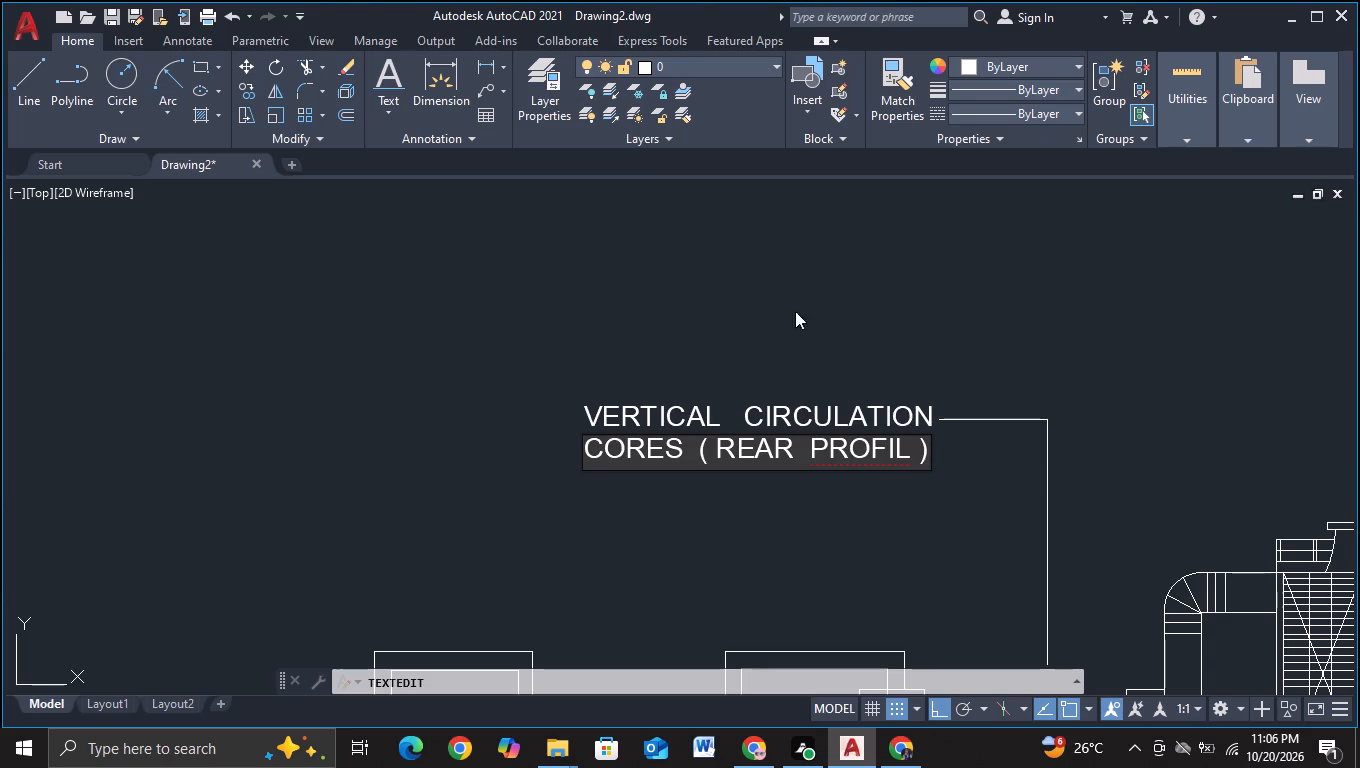
{"action": "left_click", "coordinate": [909, 457]}
{"action": "key", "text": "e"}
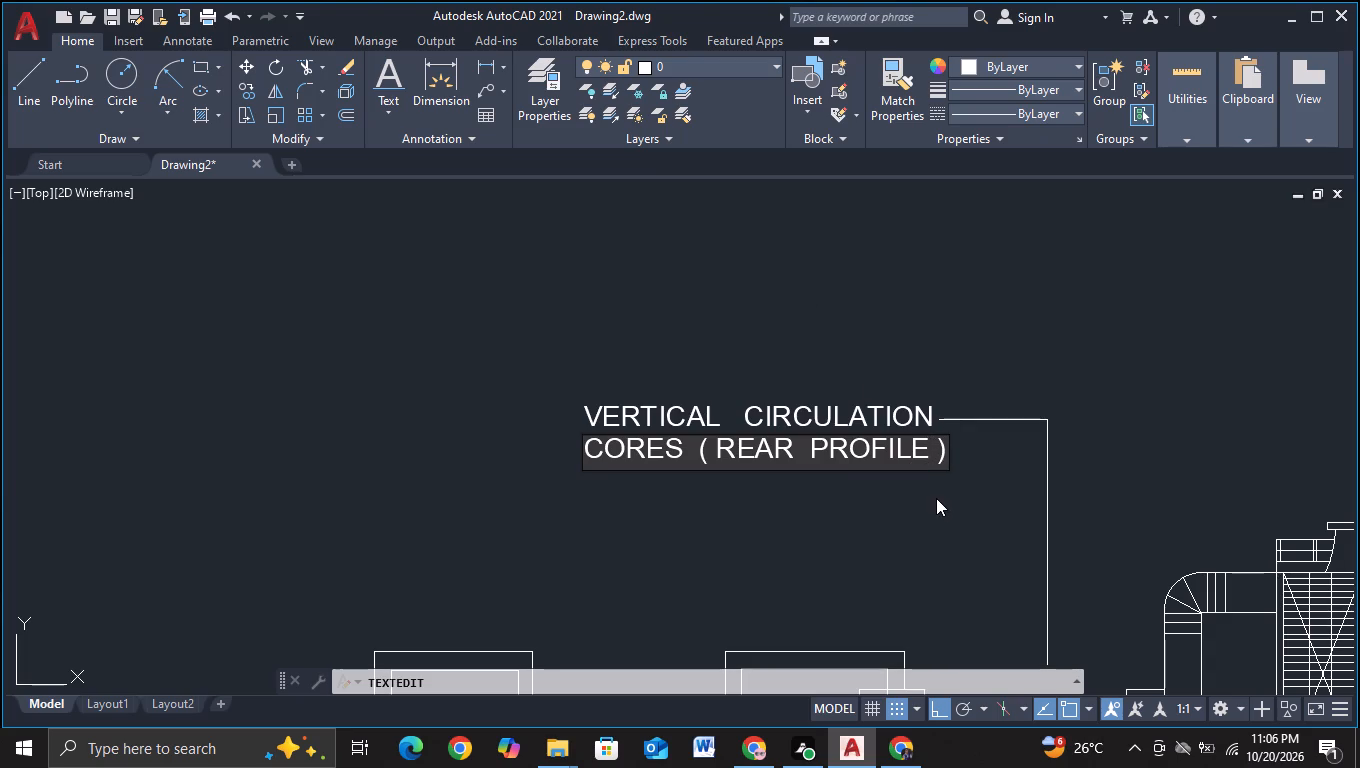
{"action": "key", "text": "Return"}
{"action": "scroll", "coordinate": [916, 500], "scroll_direction": "down", "scroll_amount": 1}
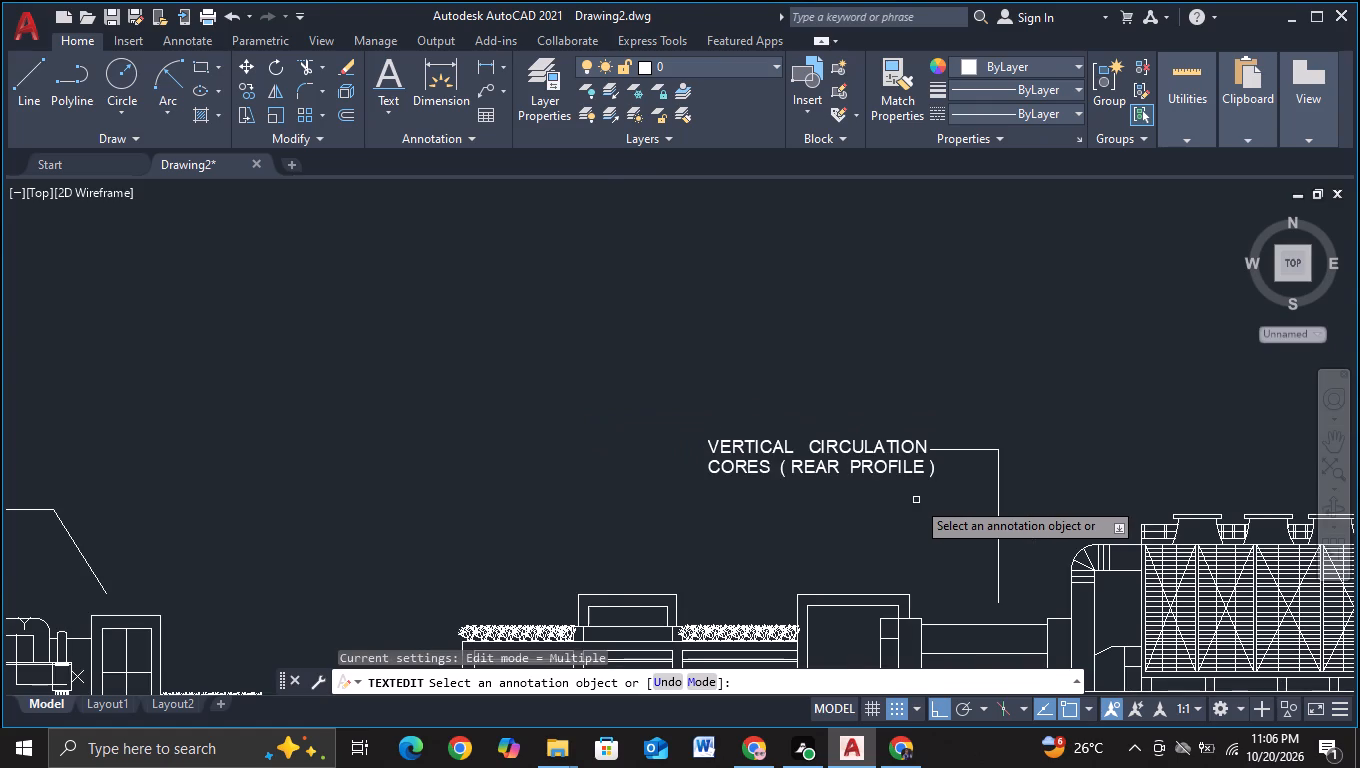
{"action": "scroll", "coordinate": [916, 500], "scroll_direction": "down", "scroll_amount": 2}
{"action": "middle_click_drag", "start_coordinate": [921, 511], "coordinate": [810, 382]}
{"action": "middle_click_drag", "start_coordinate": [841, 598], "coordinate": [851, 575]}
{"action": "key", "text": "Escape"}
Change the MODULAR RESEARCH LABS label on the left-hand leader below the rear elevation's ground line to "VERTICAL CIRCULATION" and finish text editing.
{"action": "middle_click_drag", "start_coordinate": [844, 578], "coordinate": [919, 527]}
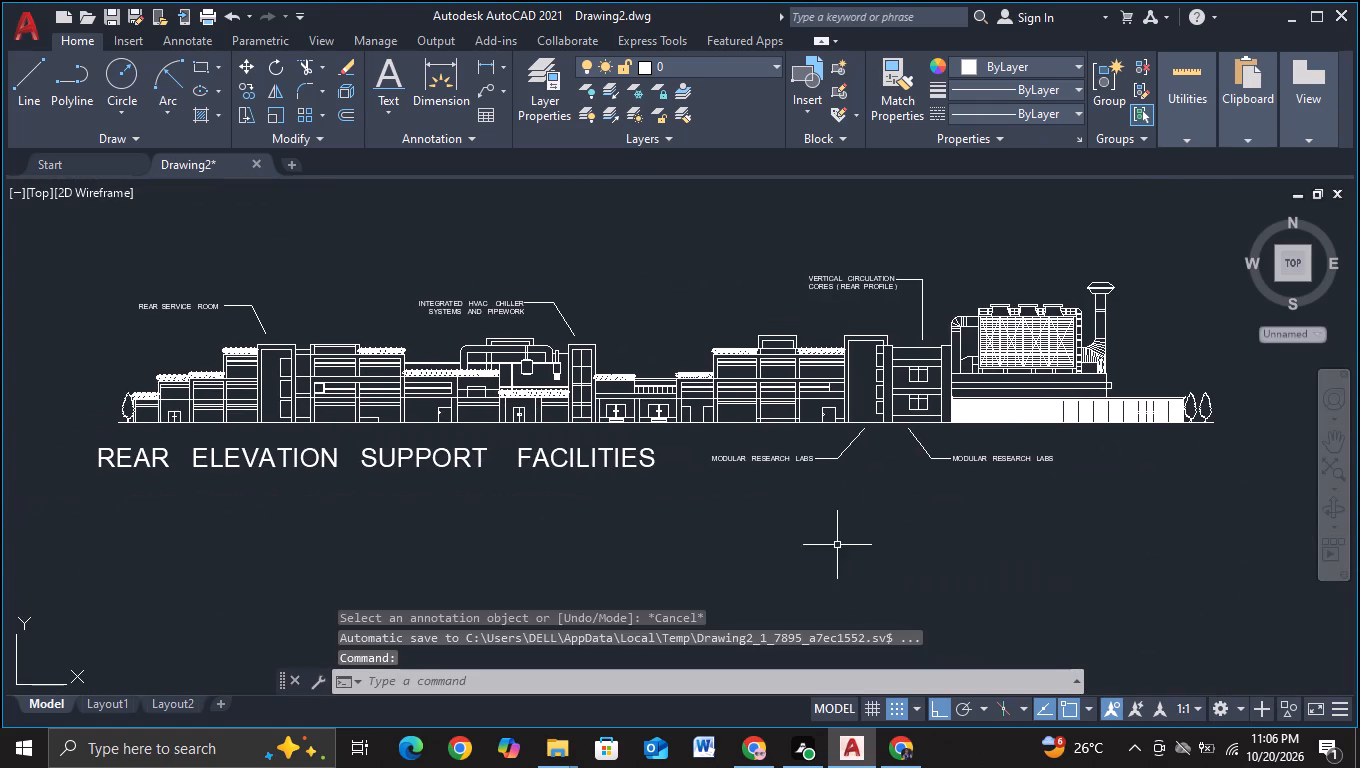
{"action": "scroll", "coordinate": [832, 547], "scroll_direction": "up", "scroll_amount": 1}
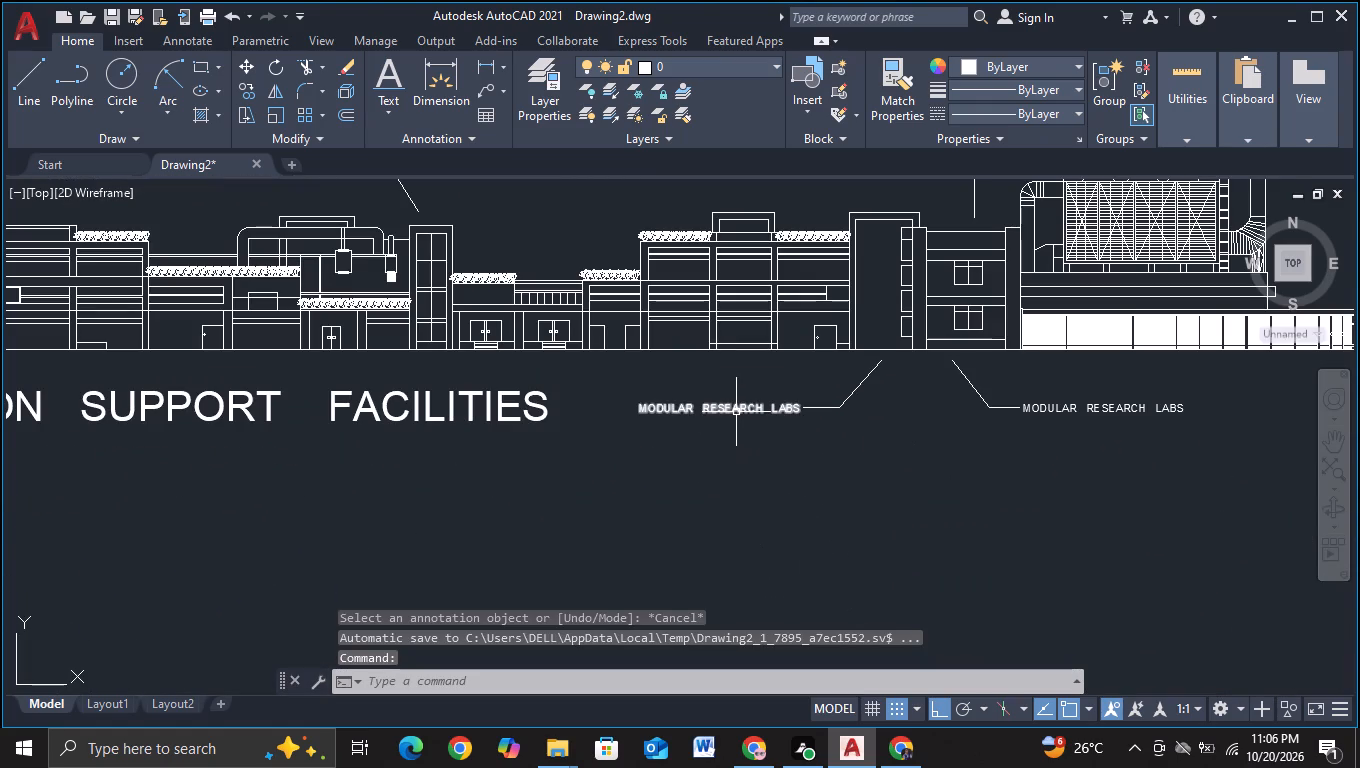
{"action": "left_click", "coordinate": [736, 412]}
{"action": "right_click", "coordinate": [736, 412]}
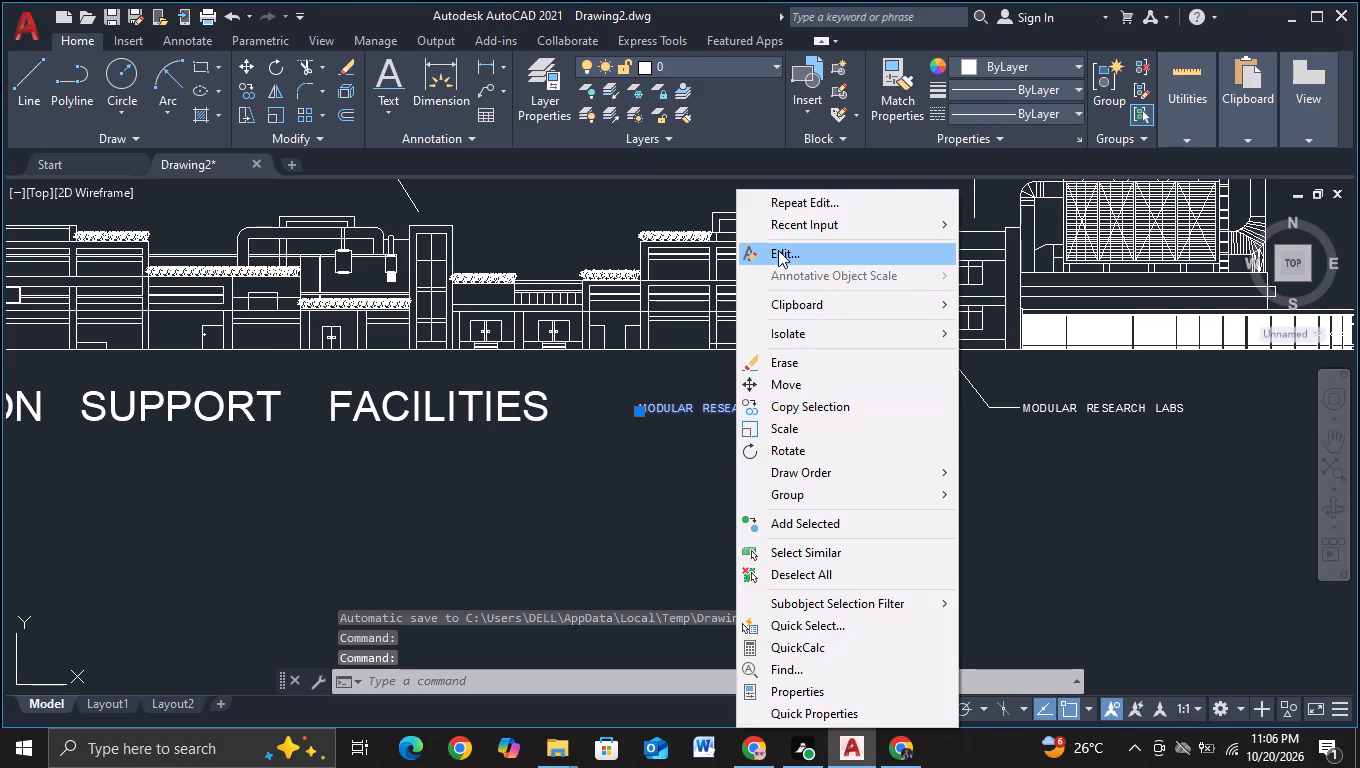
{"action": "left_click", "coordinate": [778, 250]}
{"action": "key", "text": "BackSpace"}
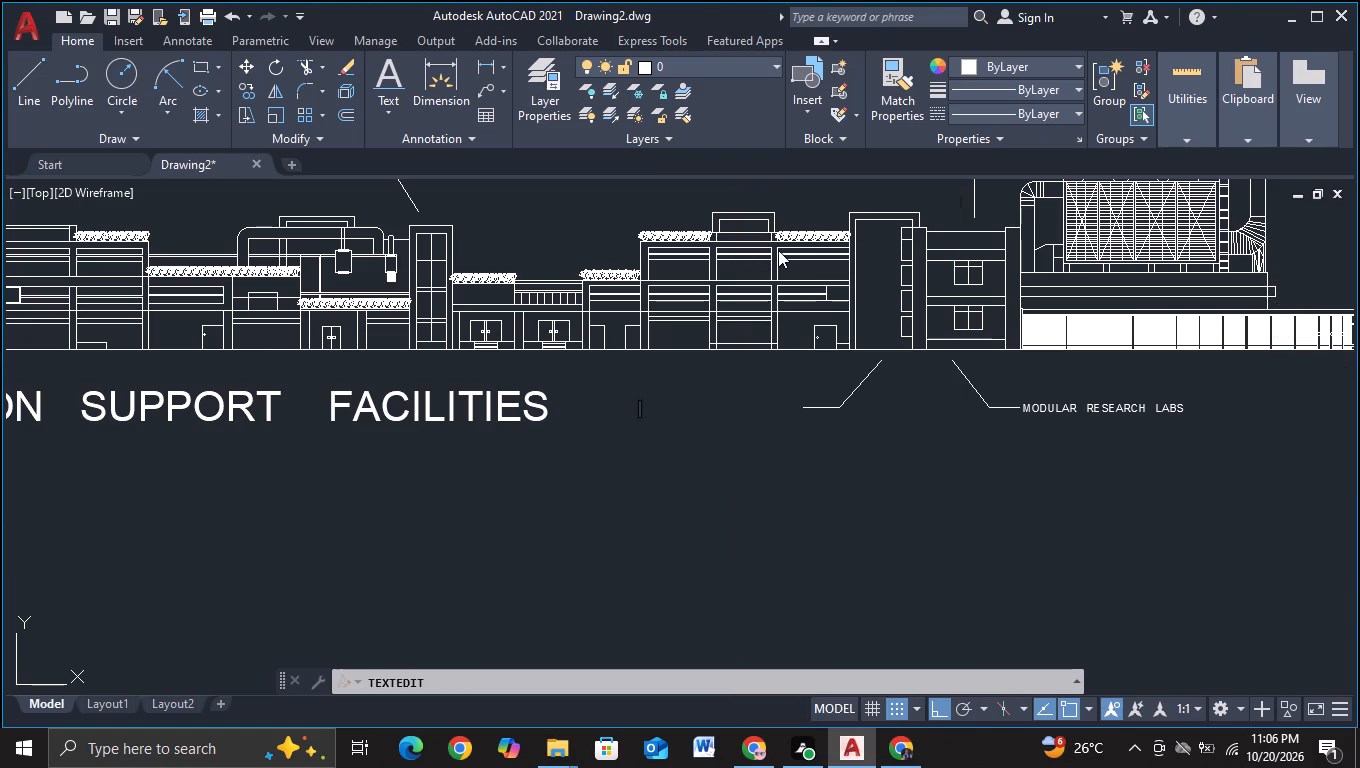
{"action": "type", "text": "VERTICAL"}
{"action": "key", "text": "space"}
{"action": "key", "text": "space"}
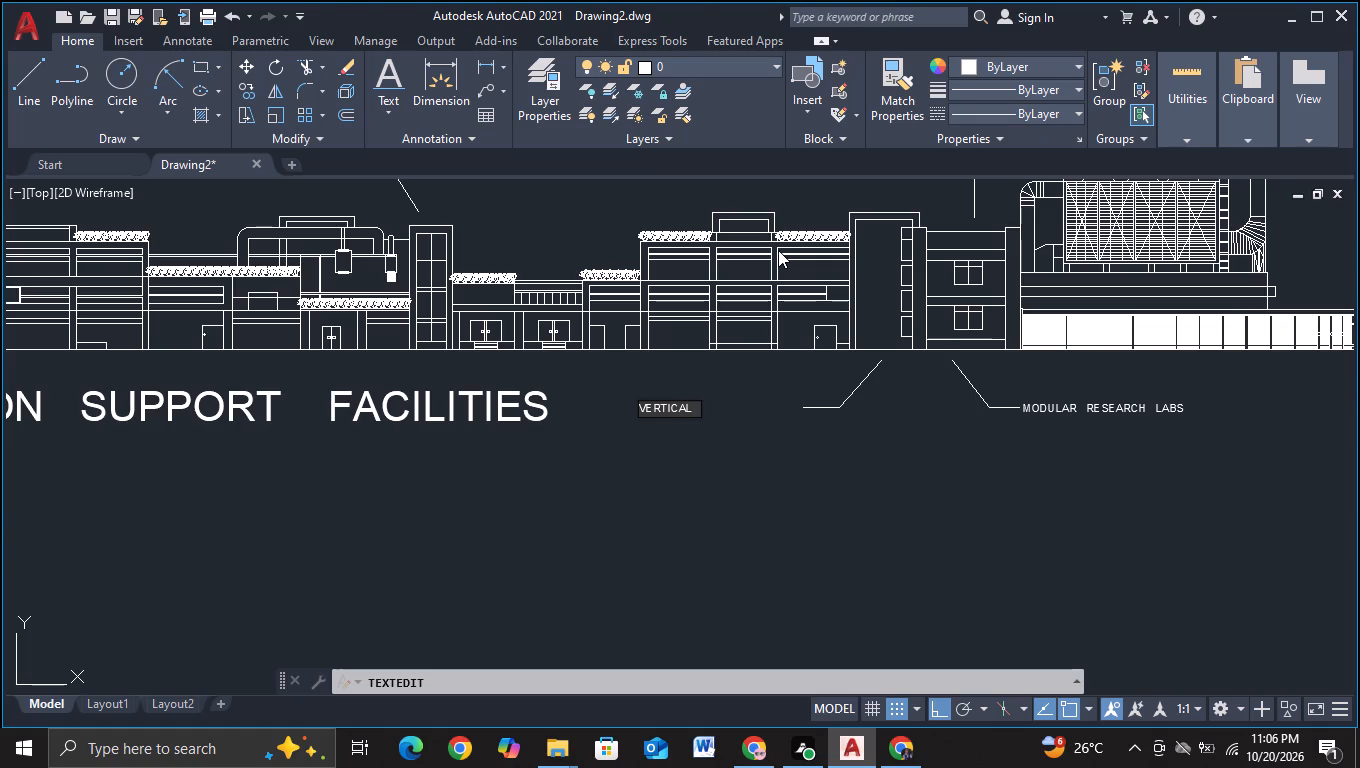
{"action": "type", "text": "CIRCU"}
{"action": "type", "text": "LATION"}
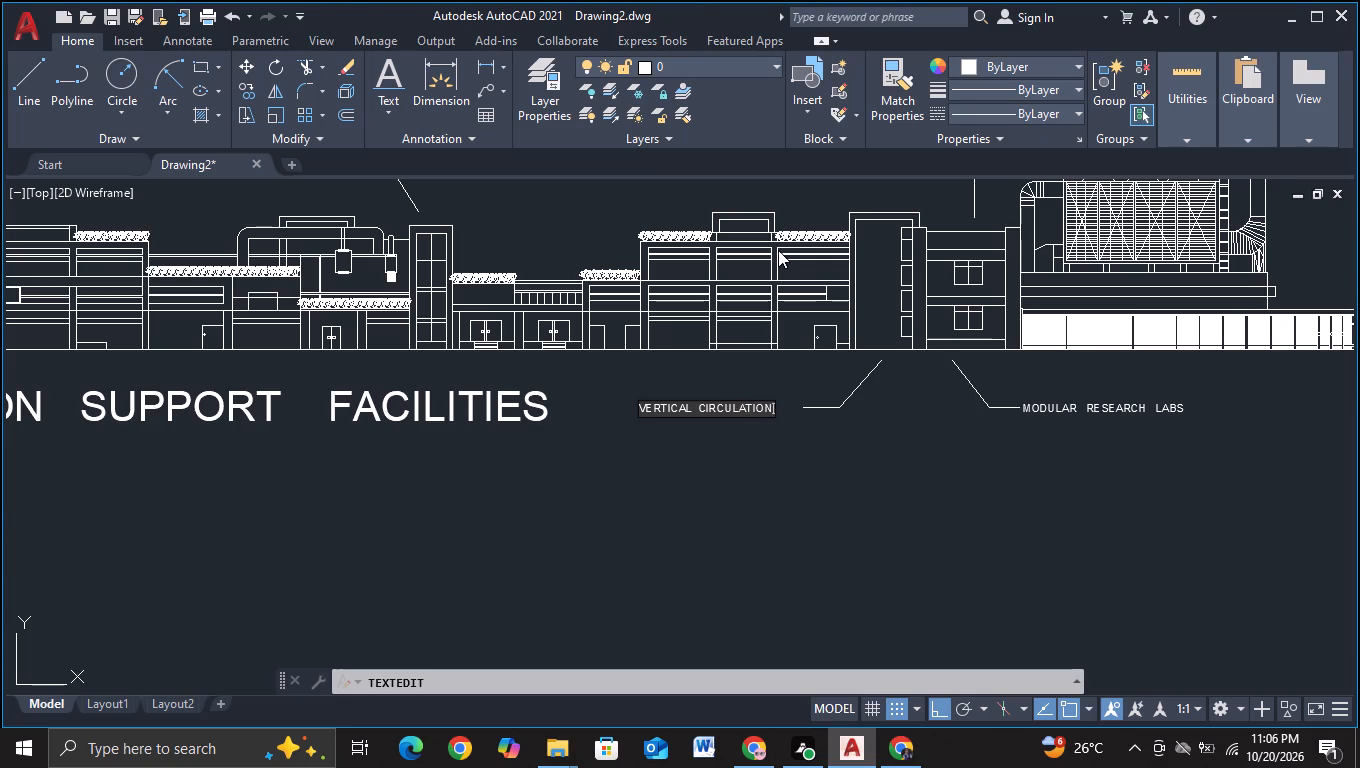
{"action": "key", "text": "Return"}
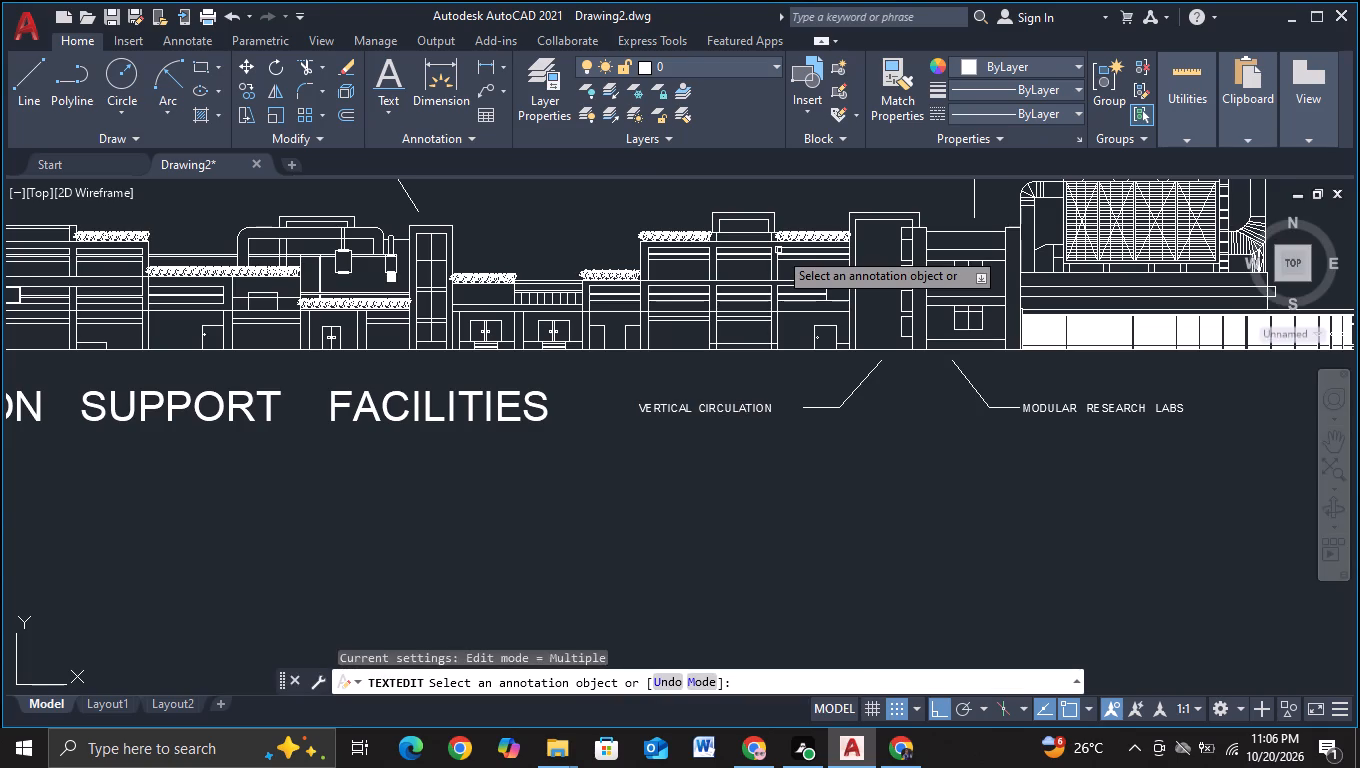
{"action": "key", "text": "Escape"}
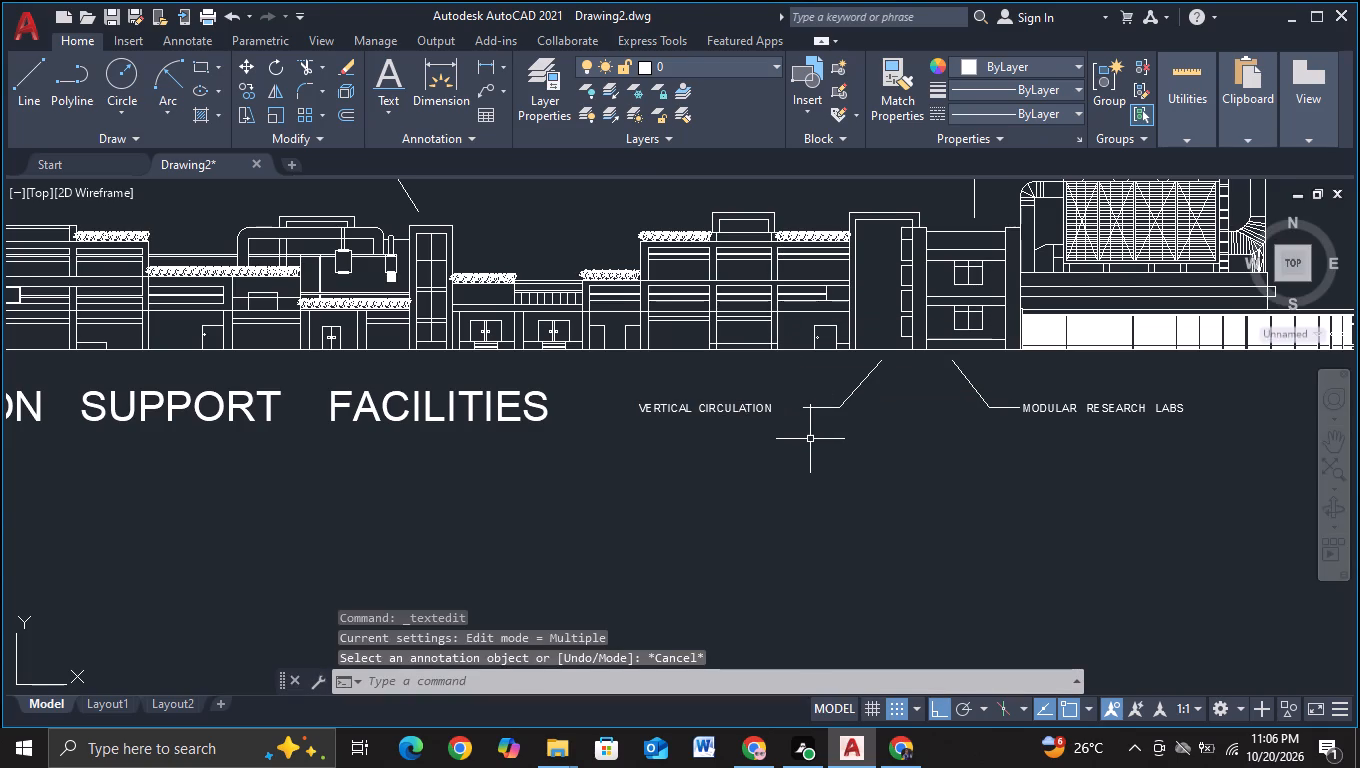
Move the lower VERTICAL CIRCULATION label horizontally toward its leader so the text ends near the line.
{"action": "middle_click_drag", "start_coordinate": [811, 443], "coordinate": [774, 482]}
{"action": "left_click", "coordinate": [692, 446]}
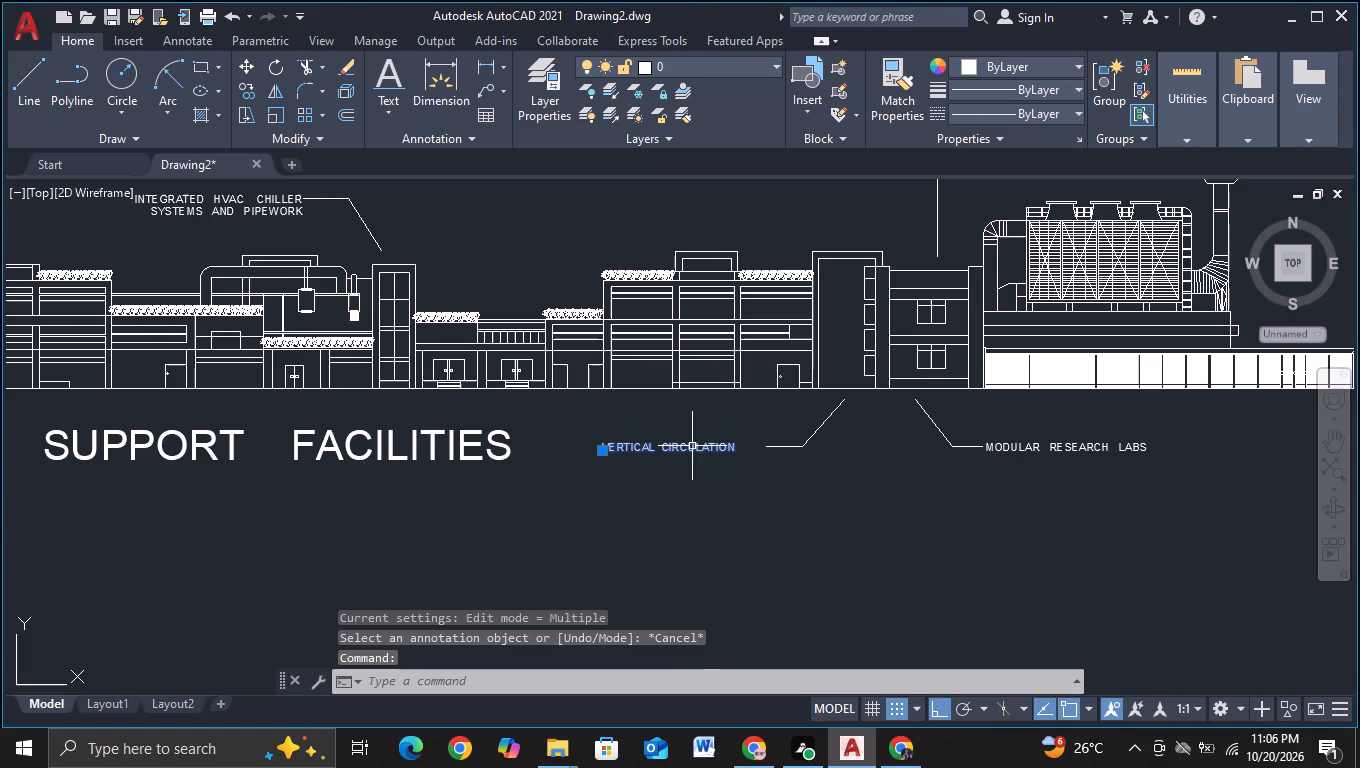
{"action": "key", "text": "m"}
{"action": "left_click", "coordinate": [752, 494]}
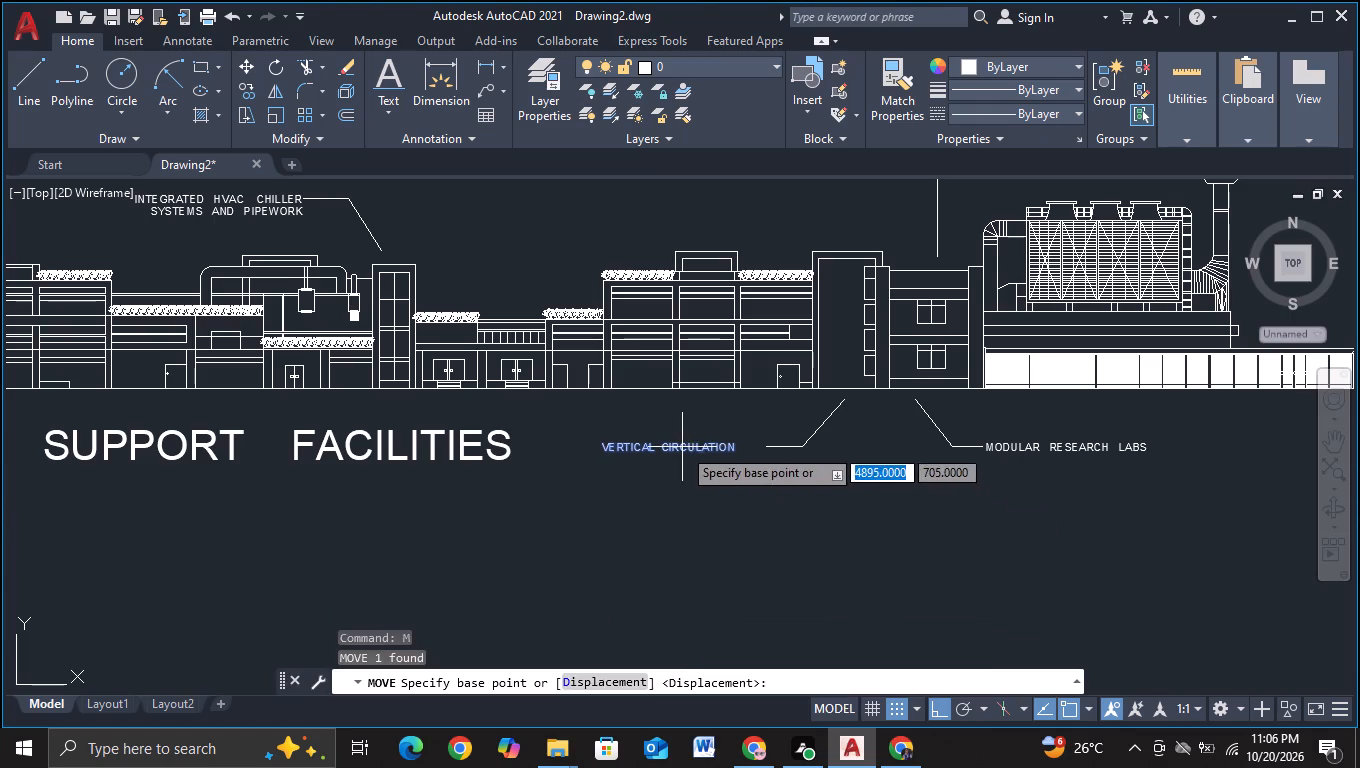
{"action": "left_click", "coordinate": [682, 447]}
{"action": "left_click", "coordinate": [702, 450]}
Change the MODULAR RESEARCH LABS label on the right-hand leader below the rear elevation to "MAINTENANCE ACCESS POINTS" and finish text editing.
{"action": "middle_click_drag", "start_coordinate": [843, 509], "coordinate": [650, 515]}
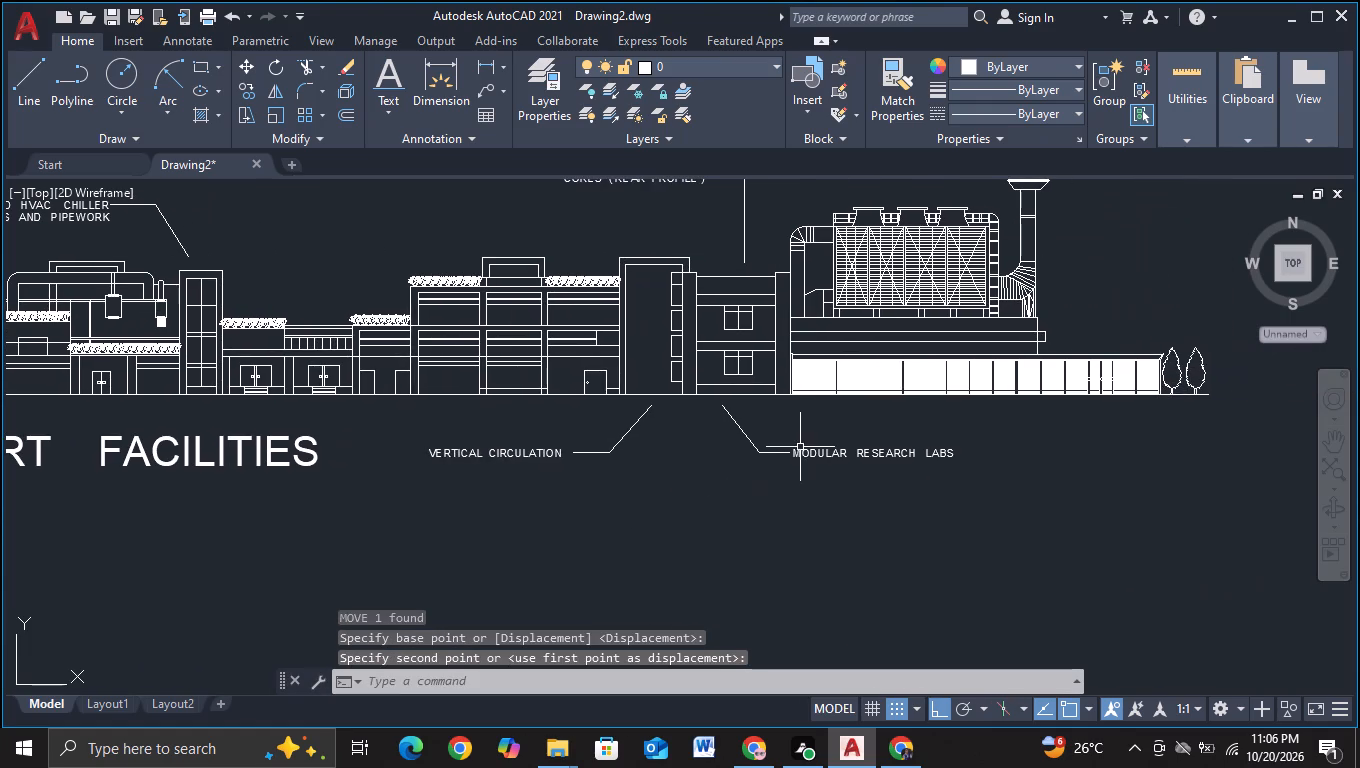
{"action": "left_click", "coordinate": [809, 450]}
{"action": "right_click", "coordinate": [809, 450]}
{"action": "left_click", "coordinate": [831, 251]}
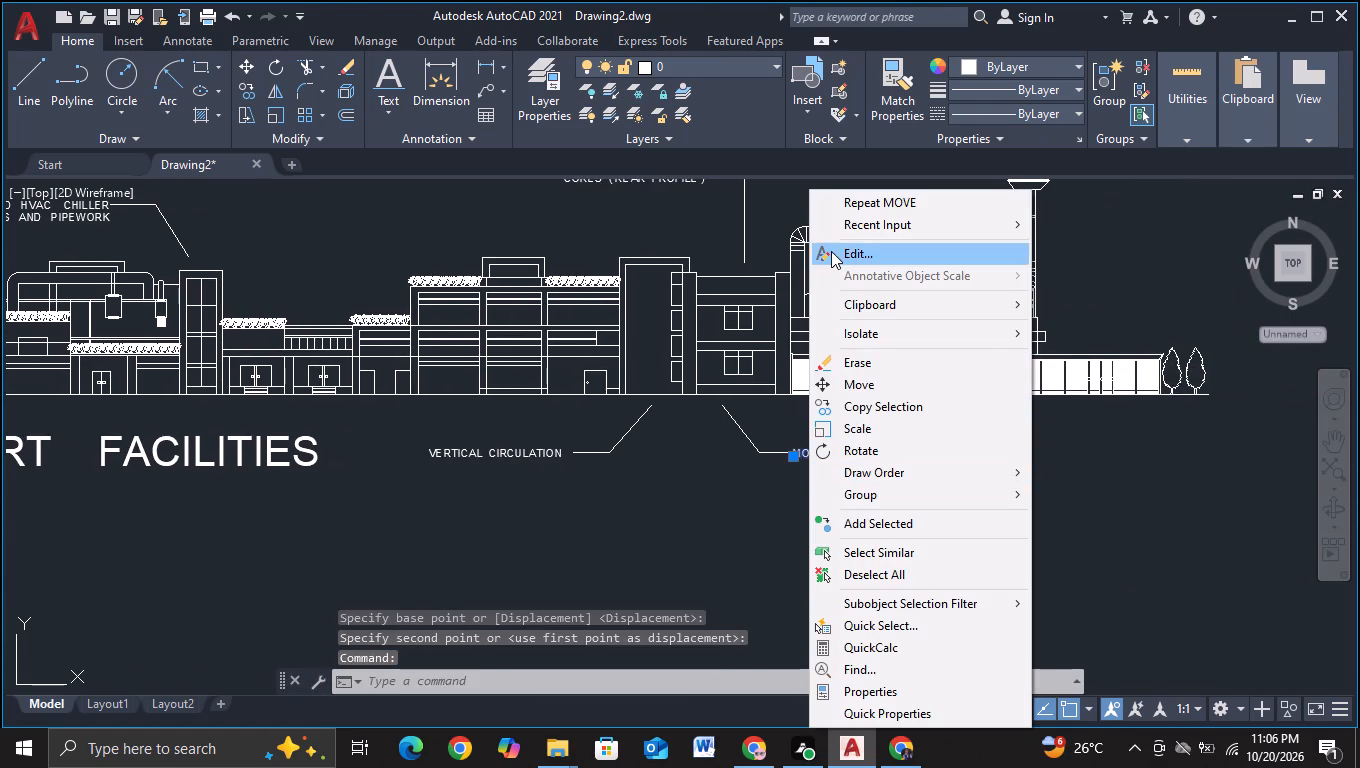
{"action": "key", "text": "BackSpace"}
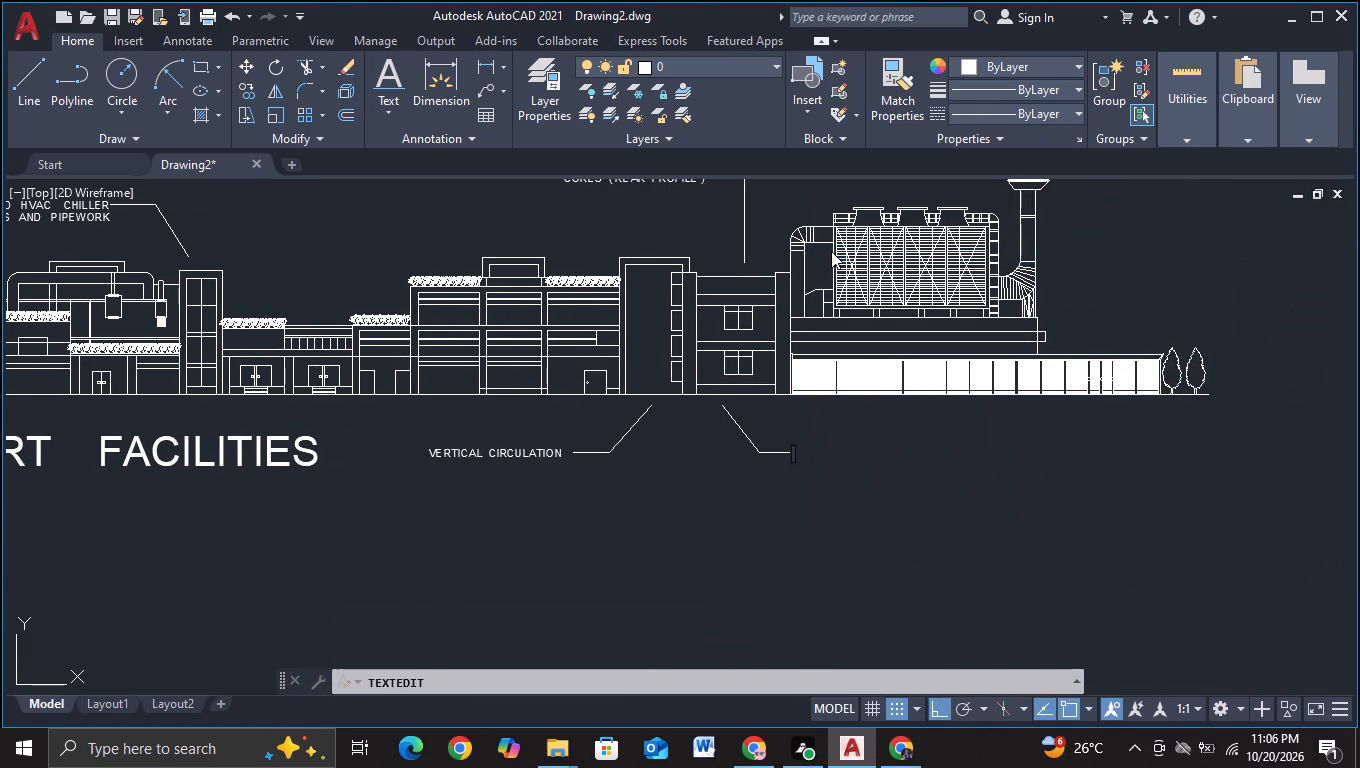
{"action": "type", "text": "MAINTA"}
{"action": "key", "text": "BackSpace"}
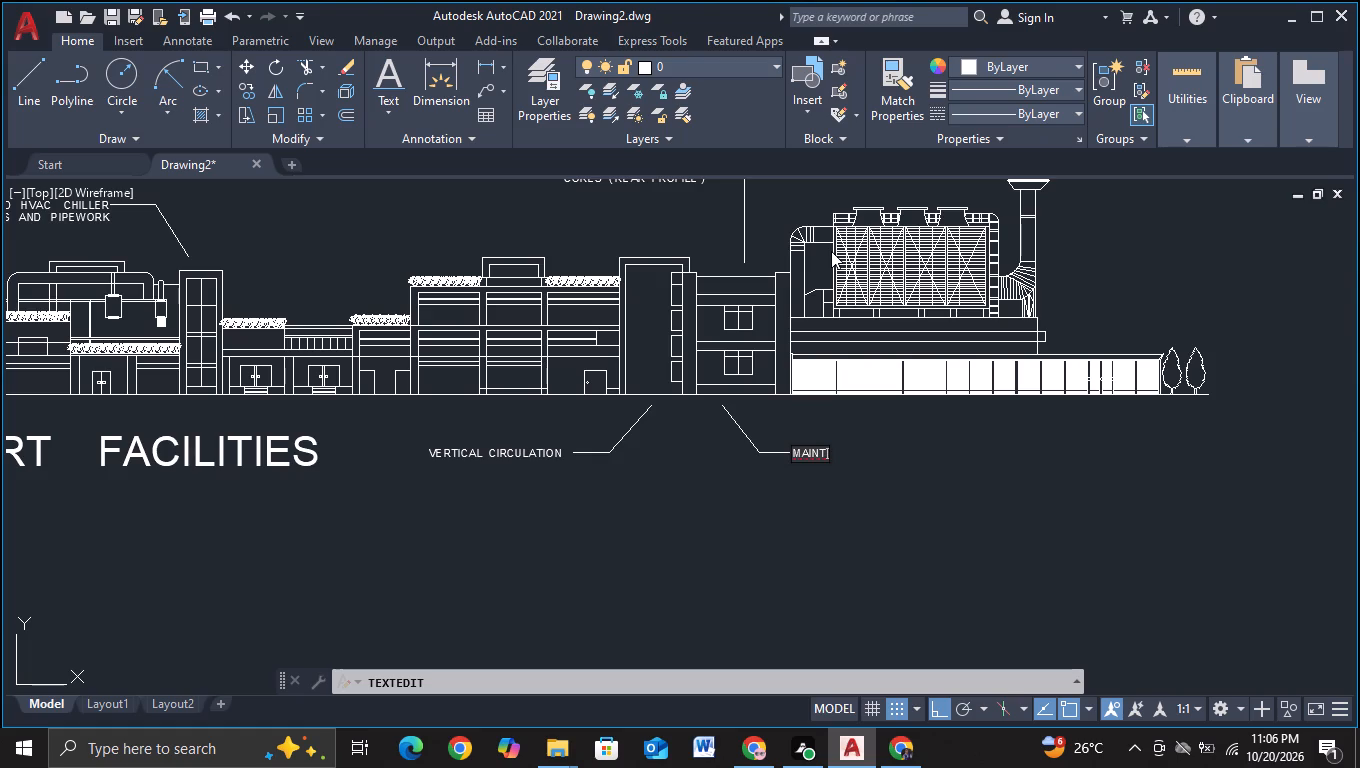
{"action": "type", "text": "ENA"}
{"action": "type", "text": "NCE"}
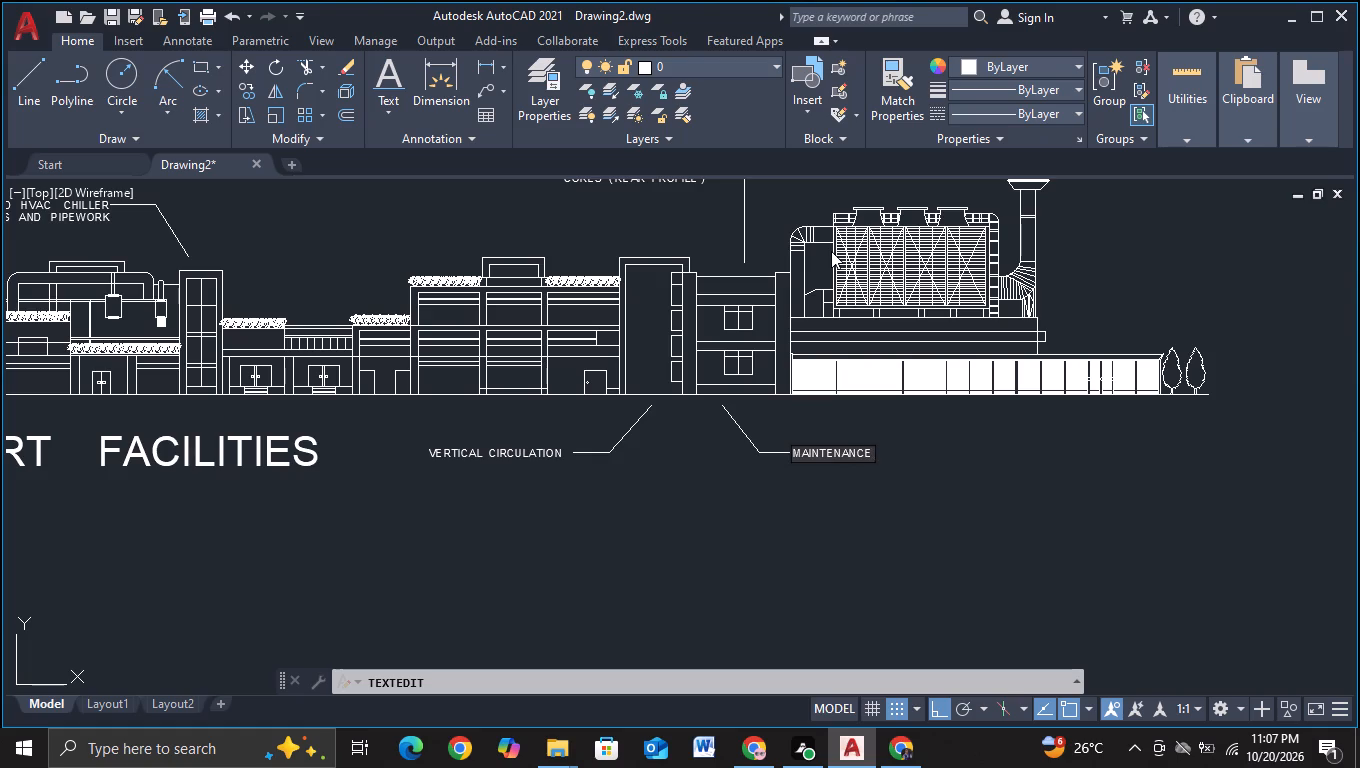
{"action": "key", "text": "space"}
{"action": "key", "text": "space"}
{"action": "key", "text": "space"}
{"action": "type", "text": "ACC"}
{"action": "type", "text": "ESS"}
{"action": "key", "text": "space"}
{"action": "key", "text": "space"}
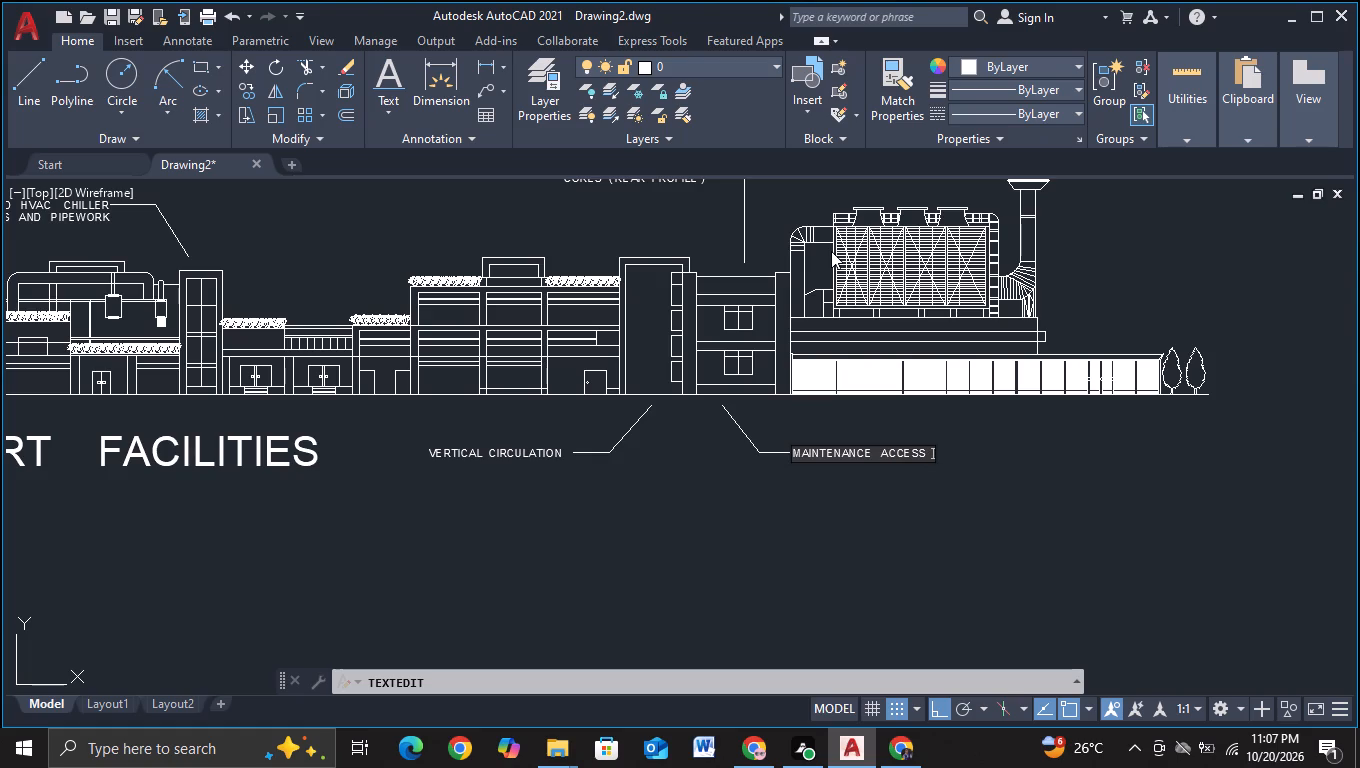
{"action": "key", "text": "space"}
{"action": "type", "text": "POINTS"}
{"action": "key", "text": "Return"}
{"action": "key", "text": "Escape"}
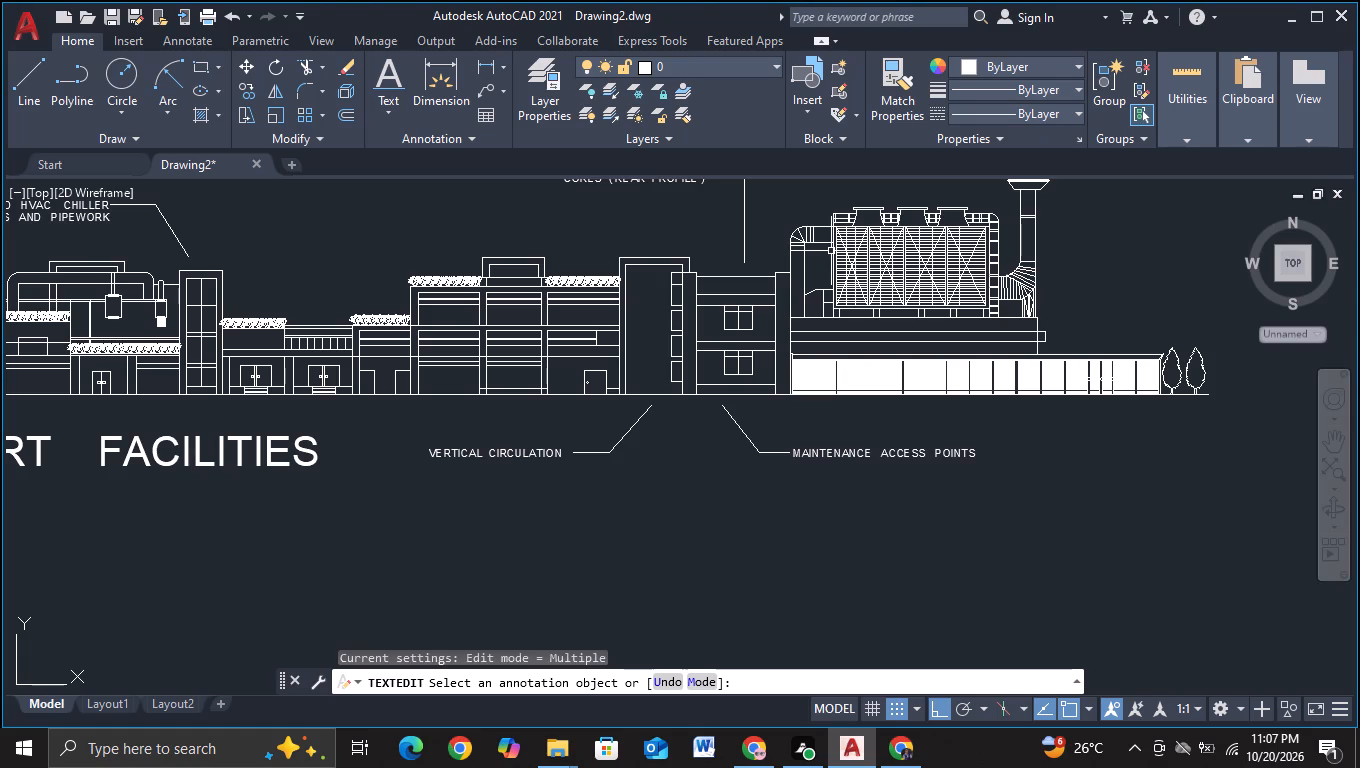
Copy the CORES ( REAR PROFILE ) text with Ortho off to just beneath the lower VERTICAL CIRCULATION label.
{"action": "middle_click_drag", "start_coordinate": [757, 547], "coordinate": [767, 497]}
{"action": "scroll", "coordinate": [765, 506], "scroll_direction": "down", "scroll_amount": 2}
{"action": "middle_click_drag", "start_coordinate": [740, 549], "coordinate": [764, 504]}
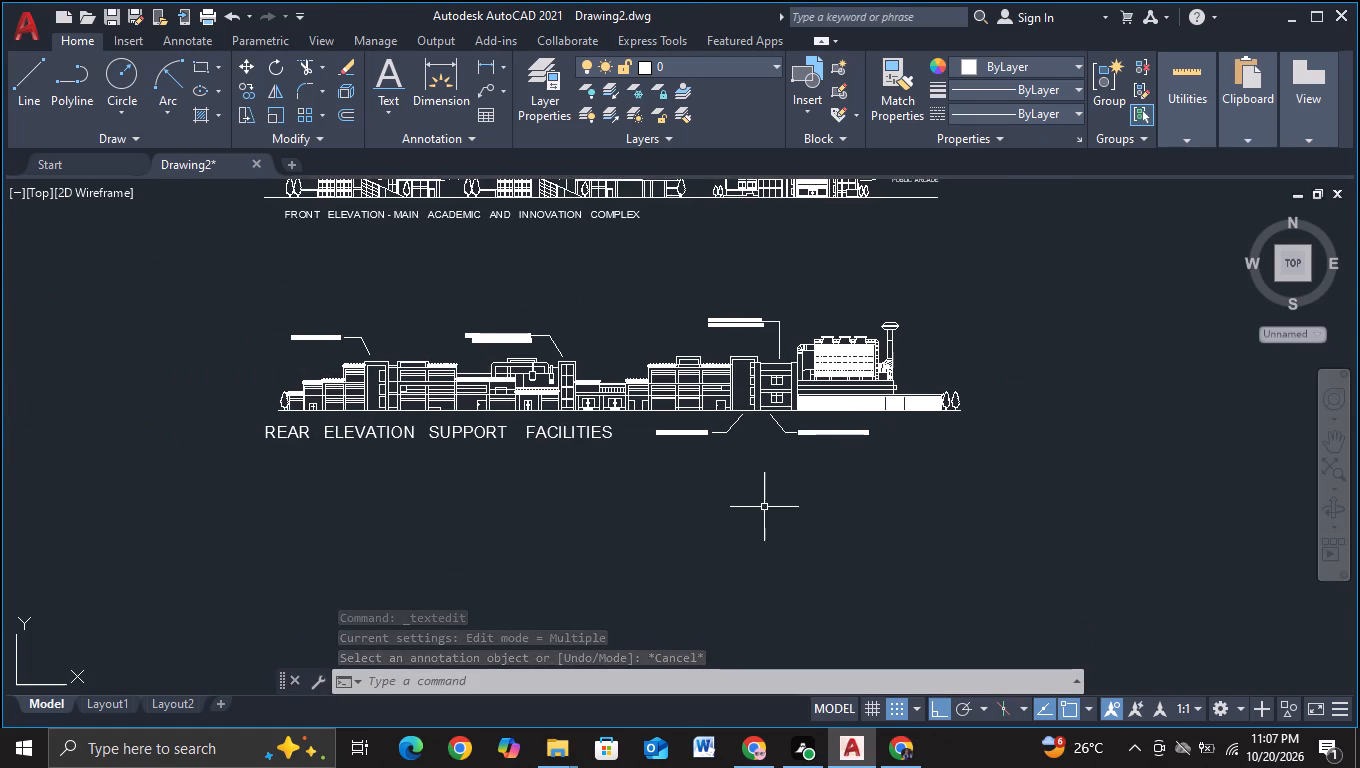
{"action": "scroll", "coordinate": [760, 514], "scroll_direction": "up", "scroll_amount": 1}
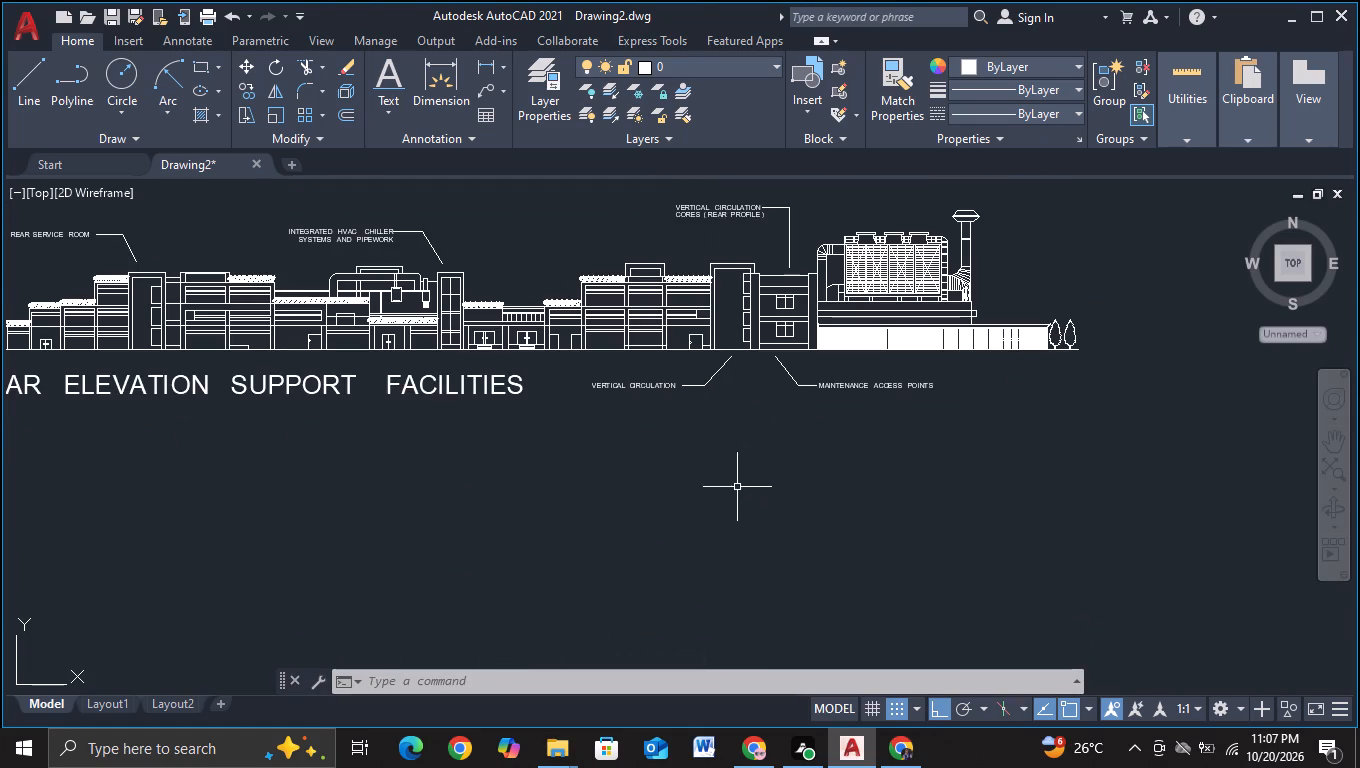
{"action": "middle_click_drag", "start_coordinate": [720, 480], "coordinate": [907, 523]}
{"action": "scroll", "coordinate": [840, 514], "scroll_direction": "up", "scroll_amount": 1}
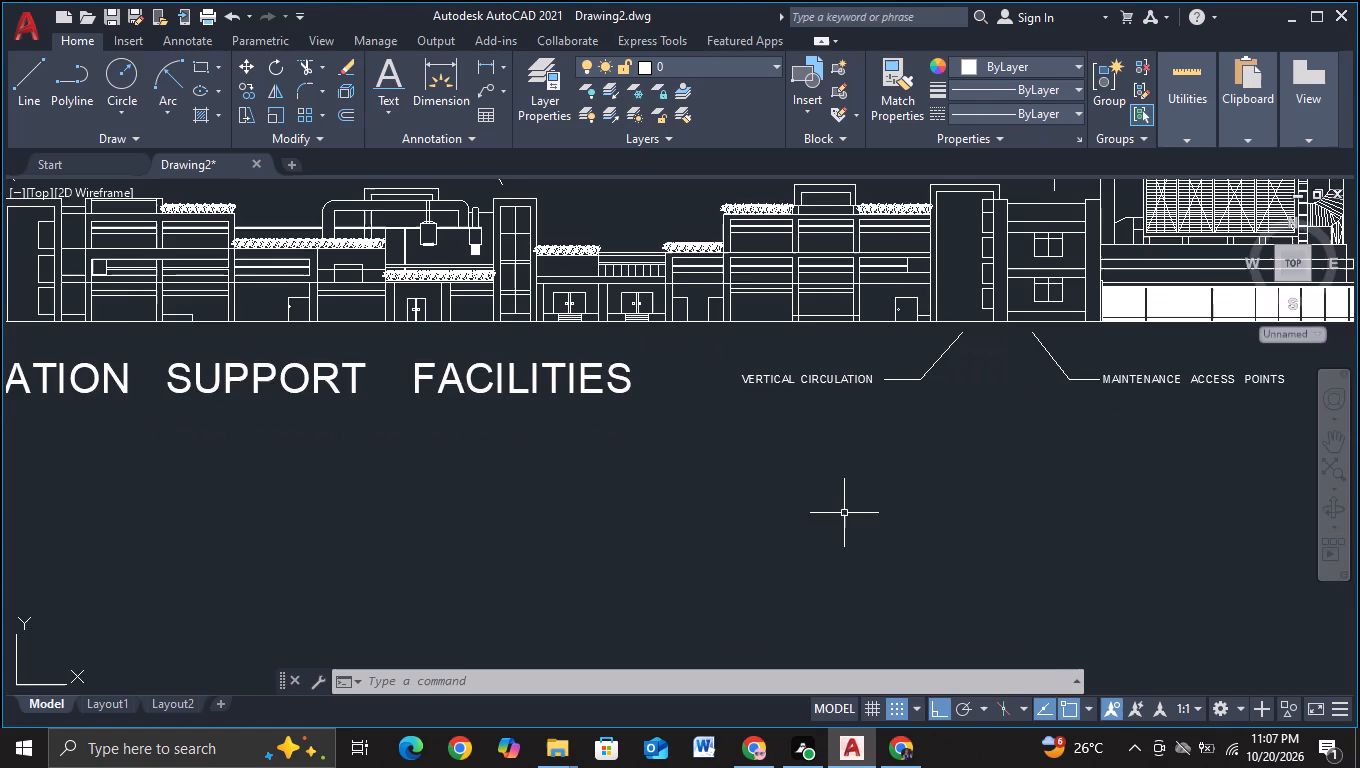
{"action": "middle_click_drag", "start_coordinate": [853, 512], "coordinate": [694, 584]}
{"action": "middle_click_drag", "start_coordinate": [842, 497], "coordinate": [818, 563]}
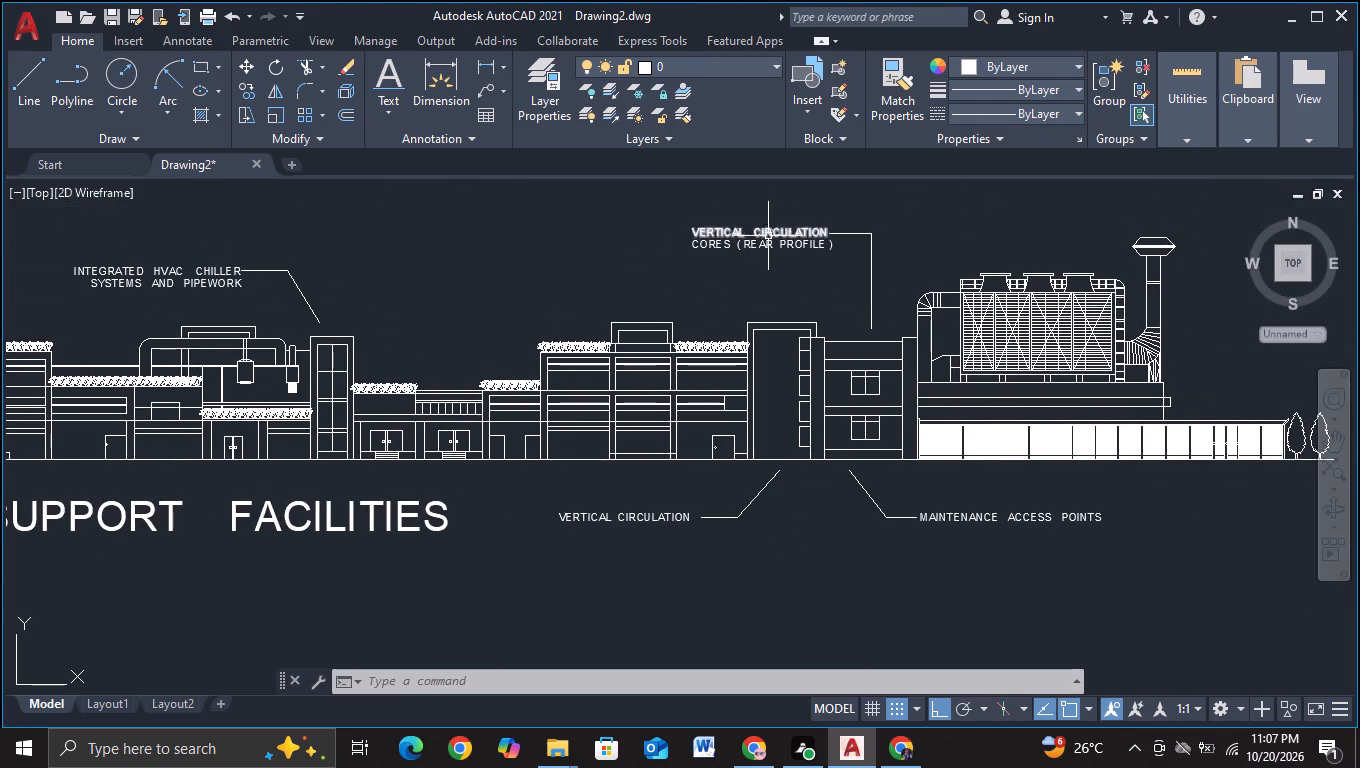
{"action": "left_click", "coordinate": [767, 249]}
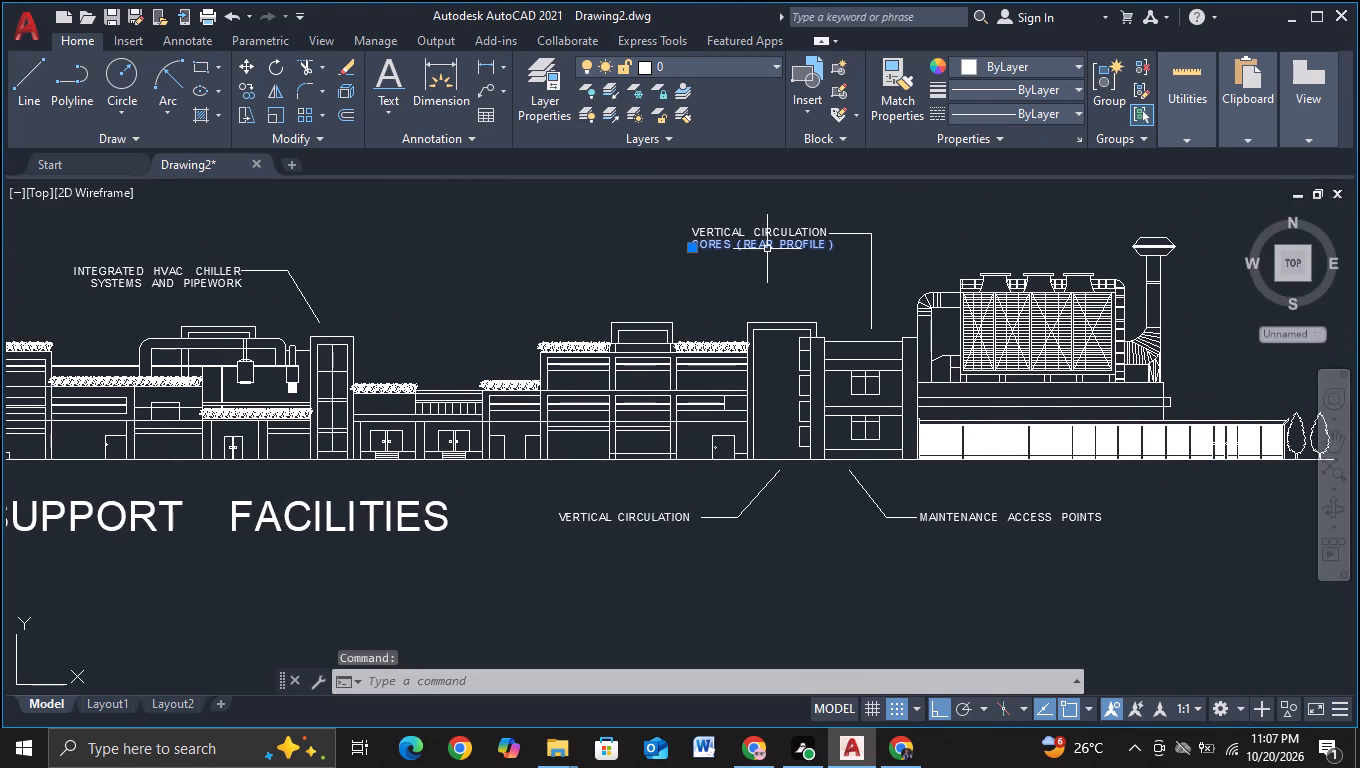
{"action": "key", "text": "c"}
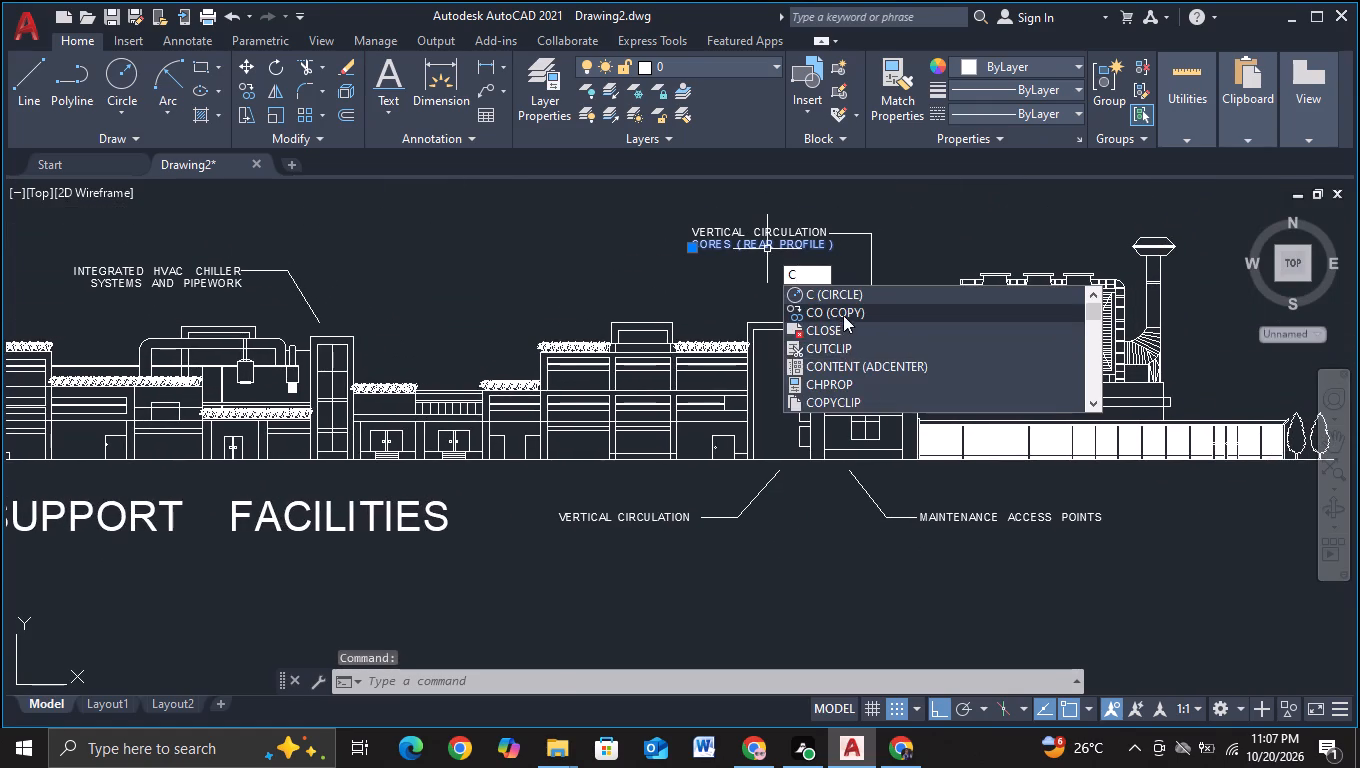
{"action": "left_click", "coordinate": [843, 315]}
{"action": "left_click", "coordinate": [763, 256]}
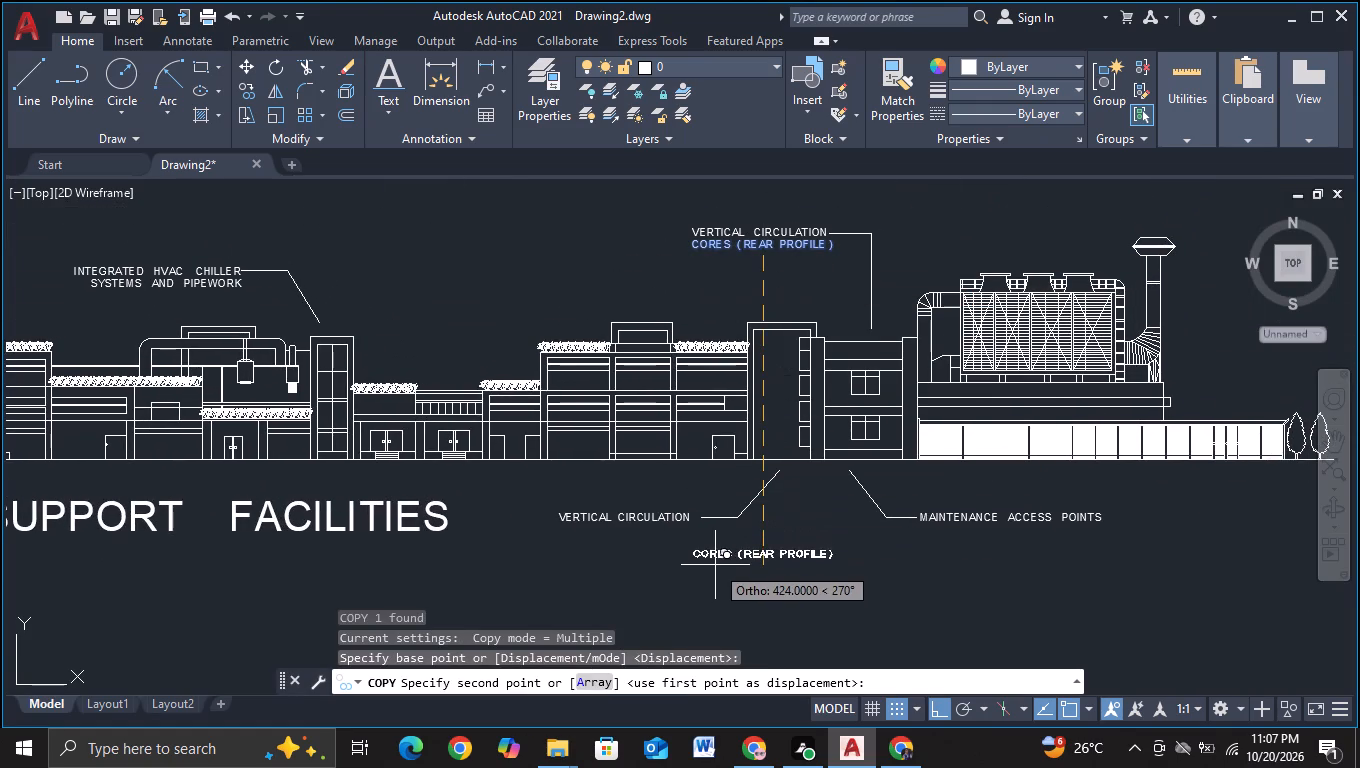
{"action": "key", "text": "F8"}
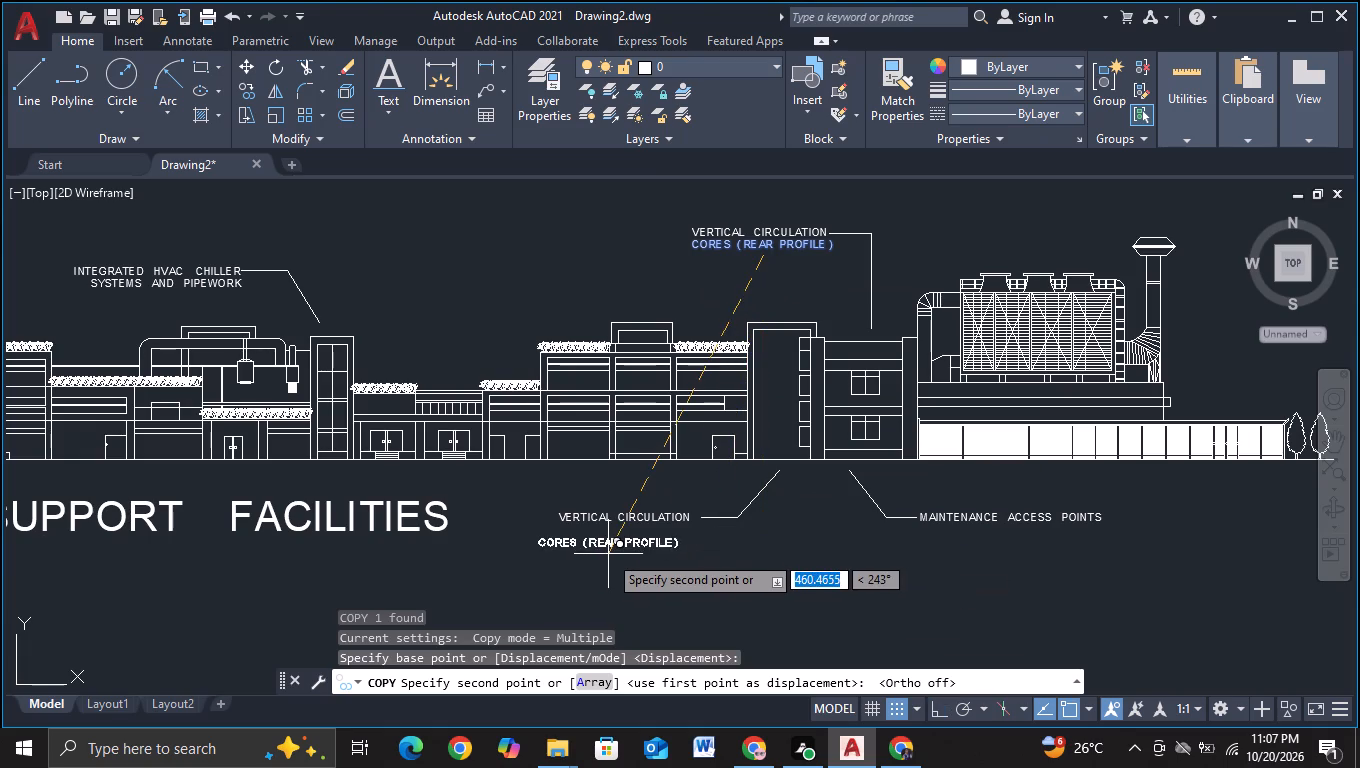
{"action": "scroll", "coordinate": [616, 554], "scroll_direction": "up", "scroll_amount": 2}
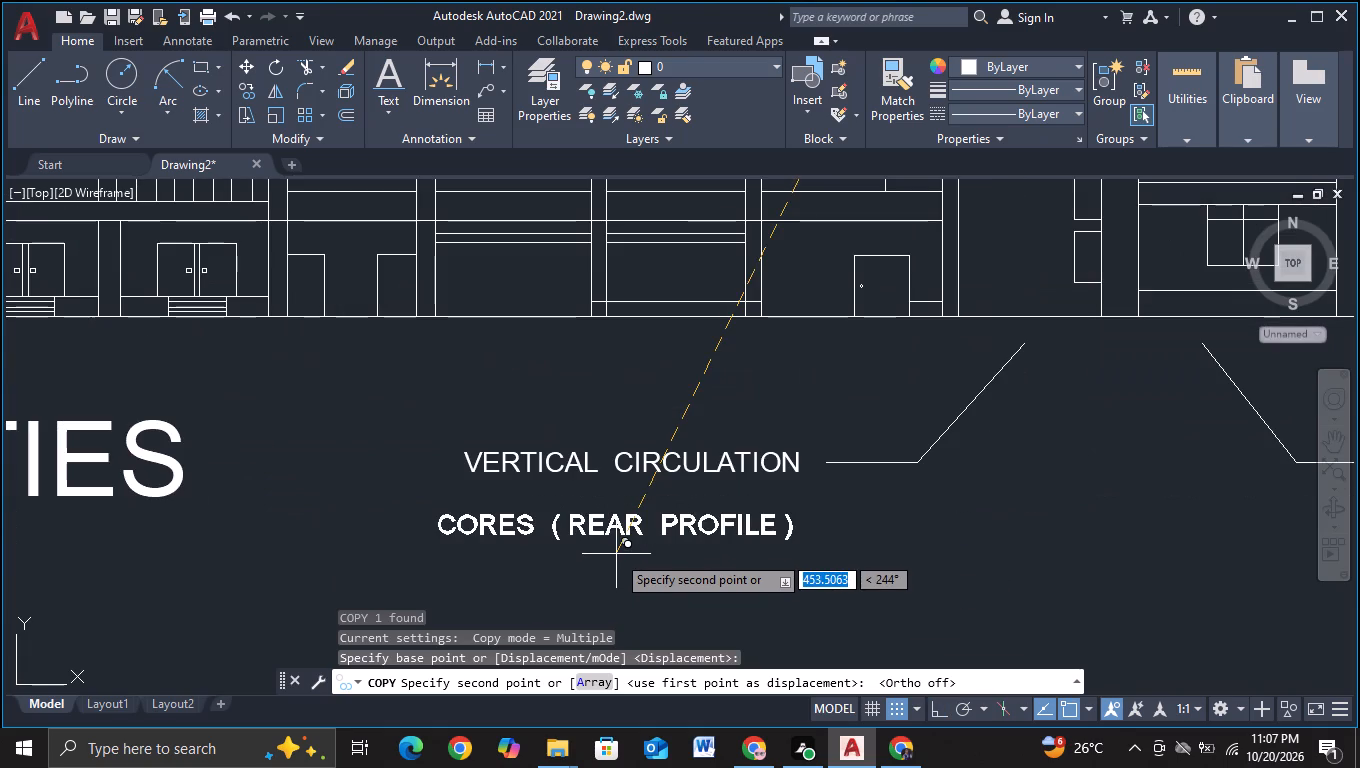
{"action": "left_click", "coordinate": [635, 532]}
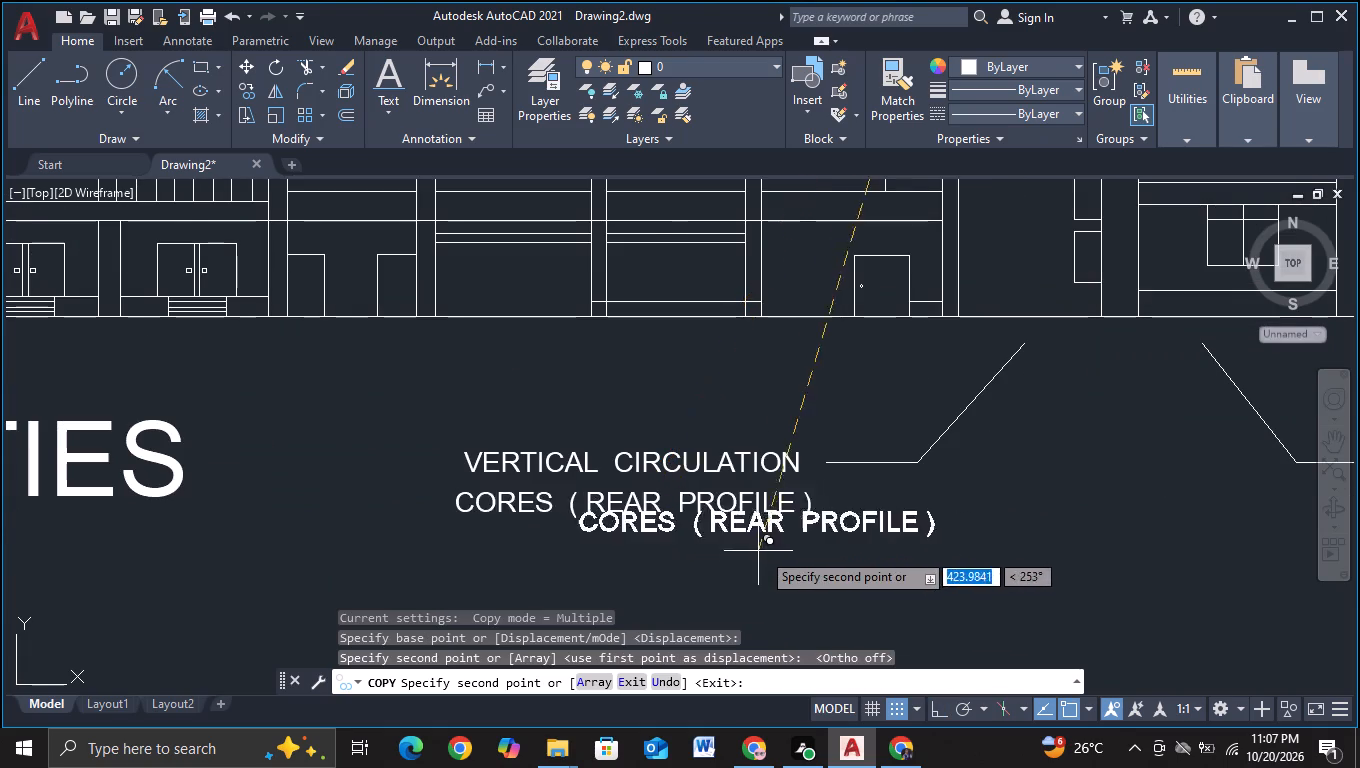
{"action": "scroll", "coordinate": [763, 551], "scroll_direction": "down", "scroll_amount": 2}
{"action": "middle_click_drag", "start_coordinate": [771, 554], "coordinate": [432, 536]}
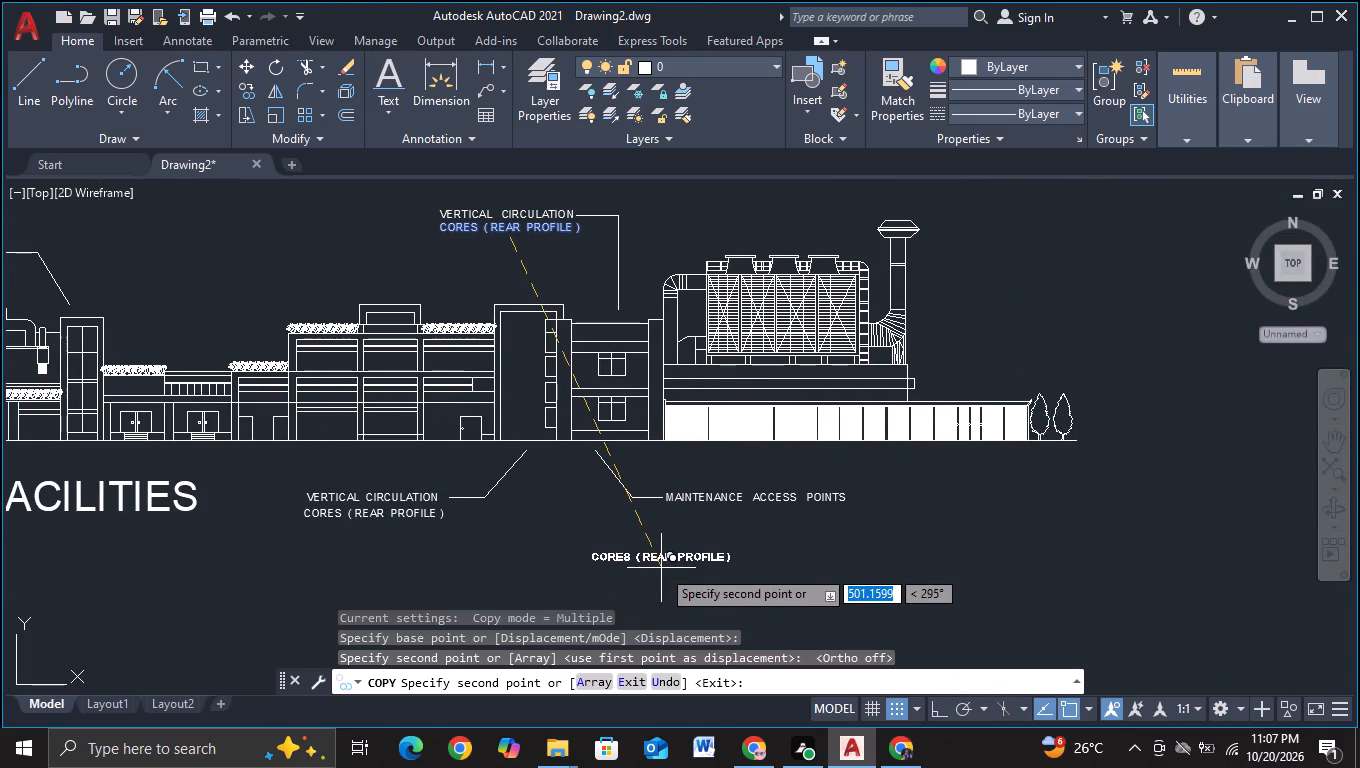
{"action": "key", "text": "Escape"}
Examine both labelled elevations, focusing on the front elevation's stepped buildings and the gap between the first two blocks.
{"action": "scroll", "coordinate": [639, 574], "scroll_direction": "down", "scroll_amount": 2}
{"action": "middle_click_drag", "start_coordinate": [567, 574], "coordinate": [795, 539]}
{"action": "middle_click_drag", "start_coordinate": [705, 556], "coordinate": [712, 535]}
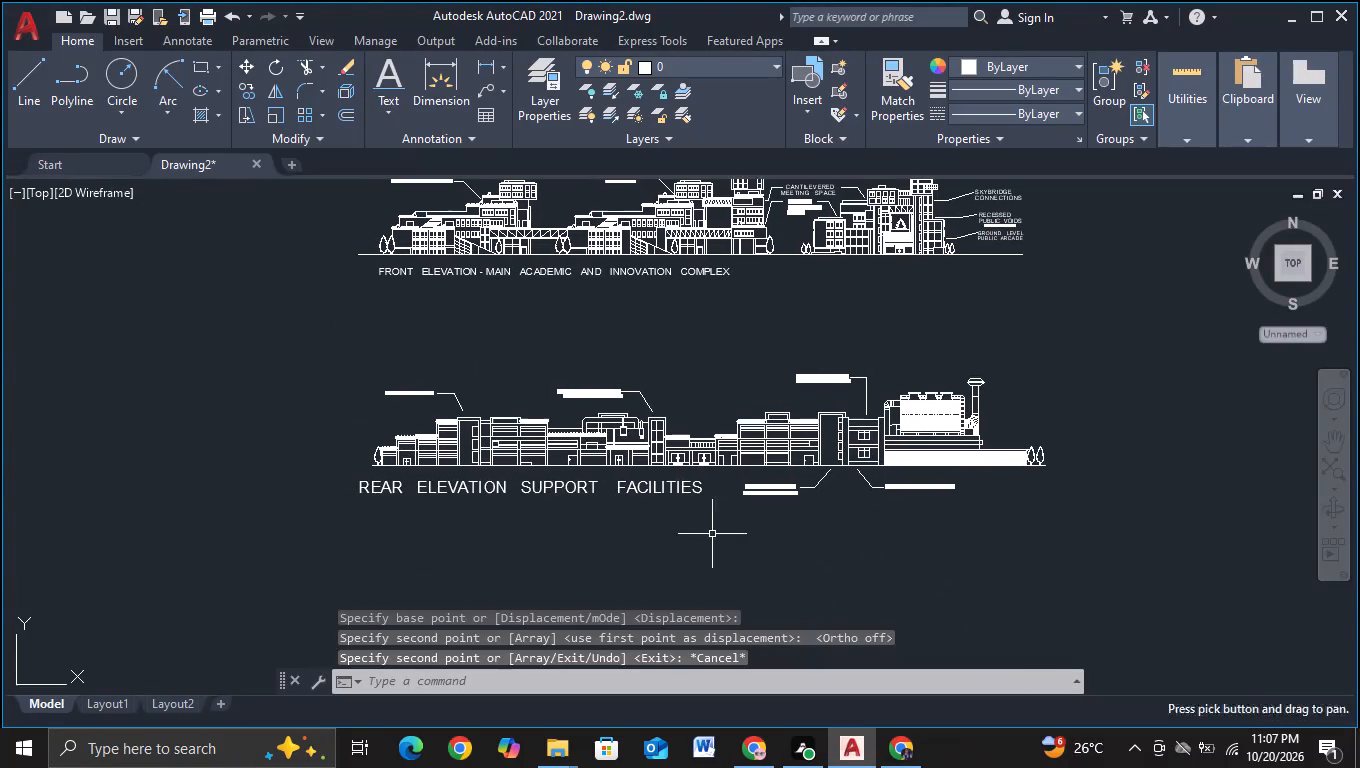
{"action": "middle_click_drag", "start_coordinate": [704, 542], "coordinate": [697, 501]}
{"action": "middle_click_drag", "start_coordinate": [677, 302], "coordinate": [709, 453]}
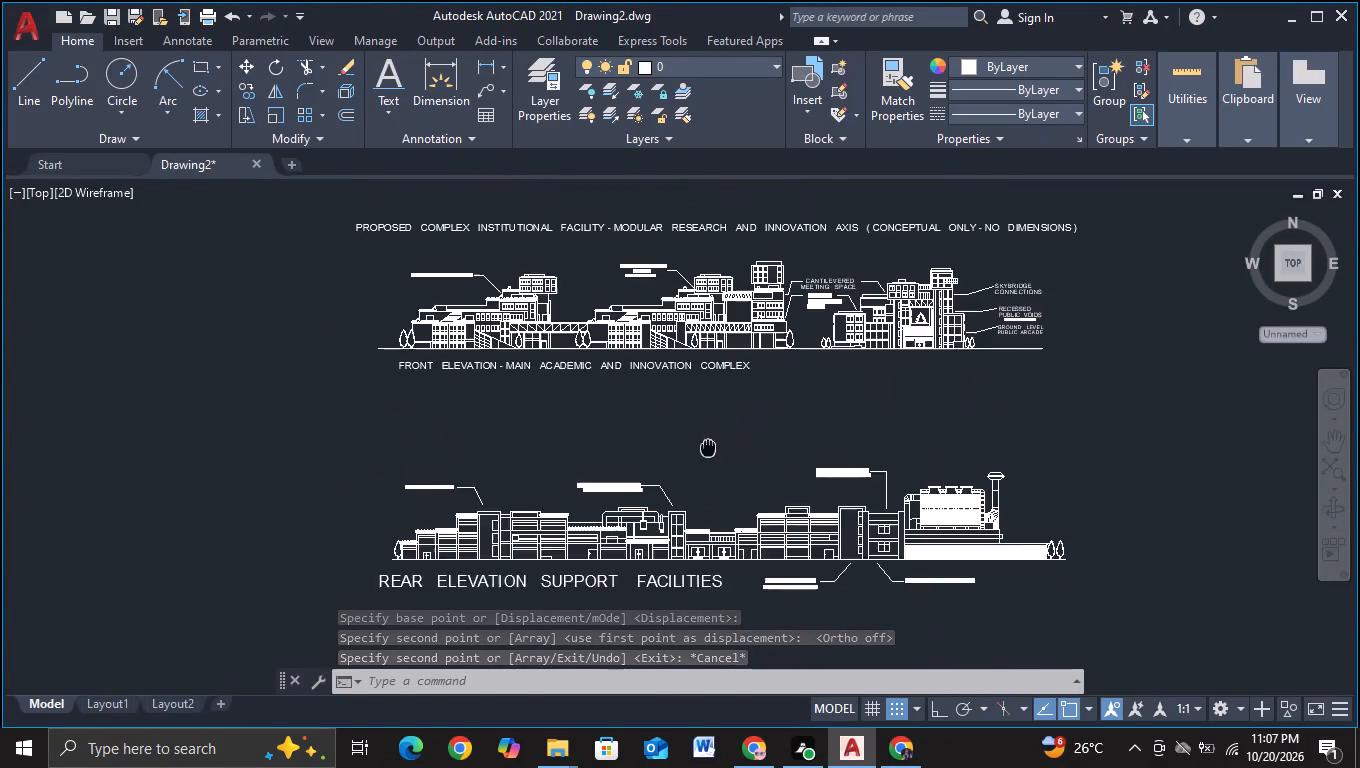
{"action": "scroll", "coordinate": [710, 456], "scroll_direction": "up", "scroll_amount": 3}
{"action": "middle_click_drag", "start_coordinate": [709, 452], "coordinate": [738, 561]}
{"action": "middle_click_drag", "start_coordinate": [760, 441], "coordinate": [782, 587]}
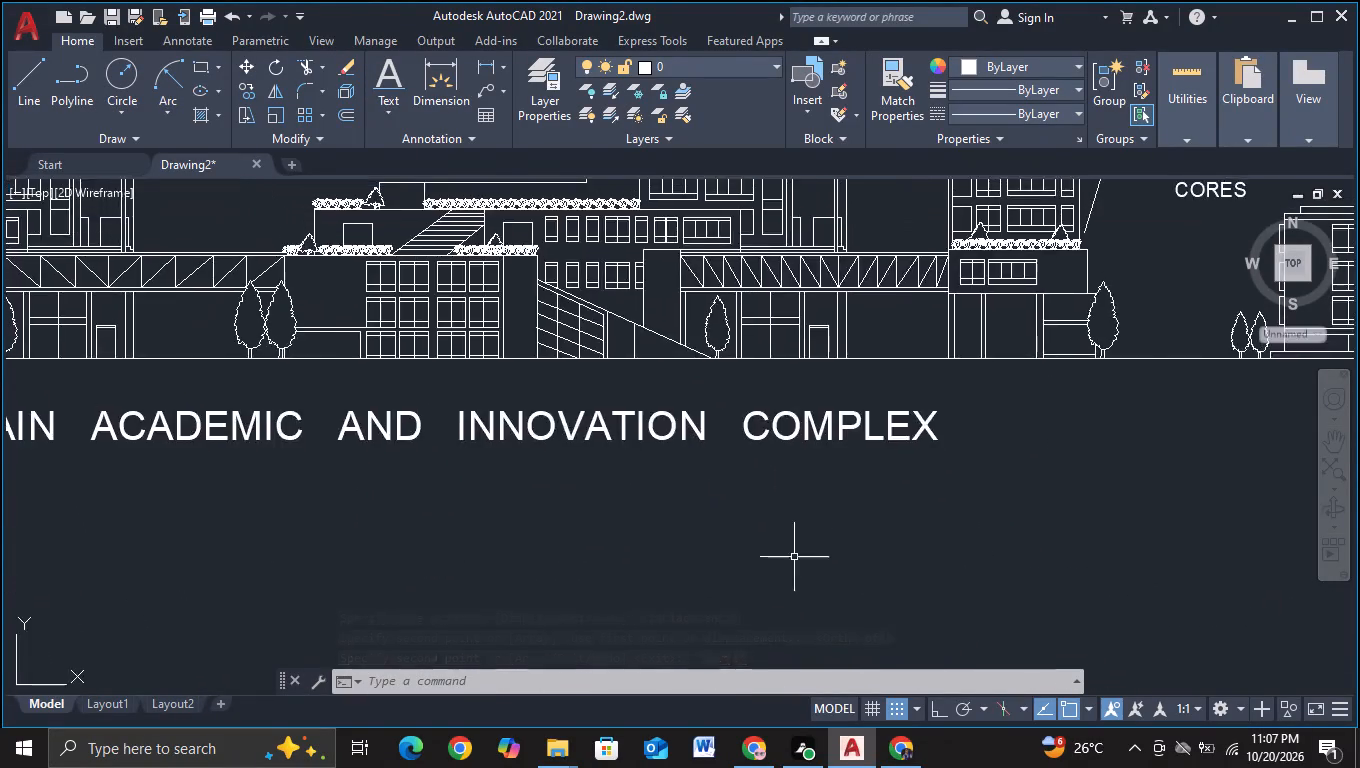
{"action": "scroll", "coordinate": [795, 522], "scroll_direction": "down", "scroll_amount": 2}
{"action": "scroll", "coordinate": [797, 532], "scroll_direction": "up", "scroll_amount": 1}
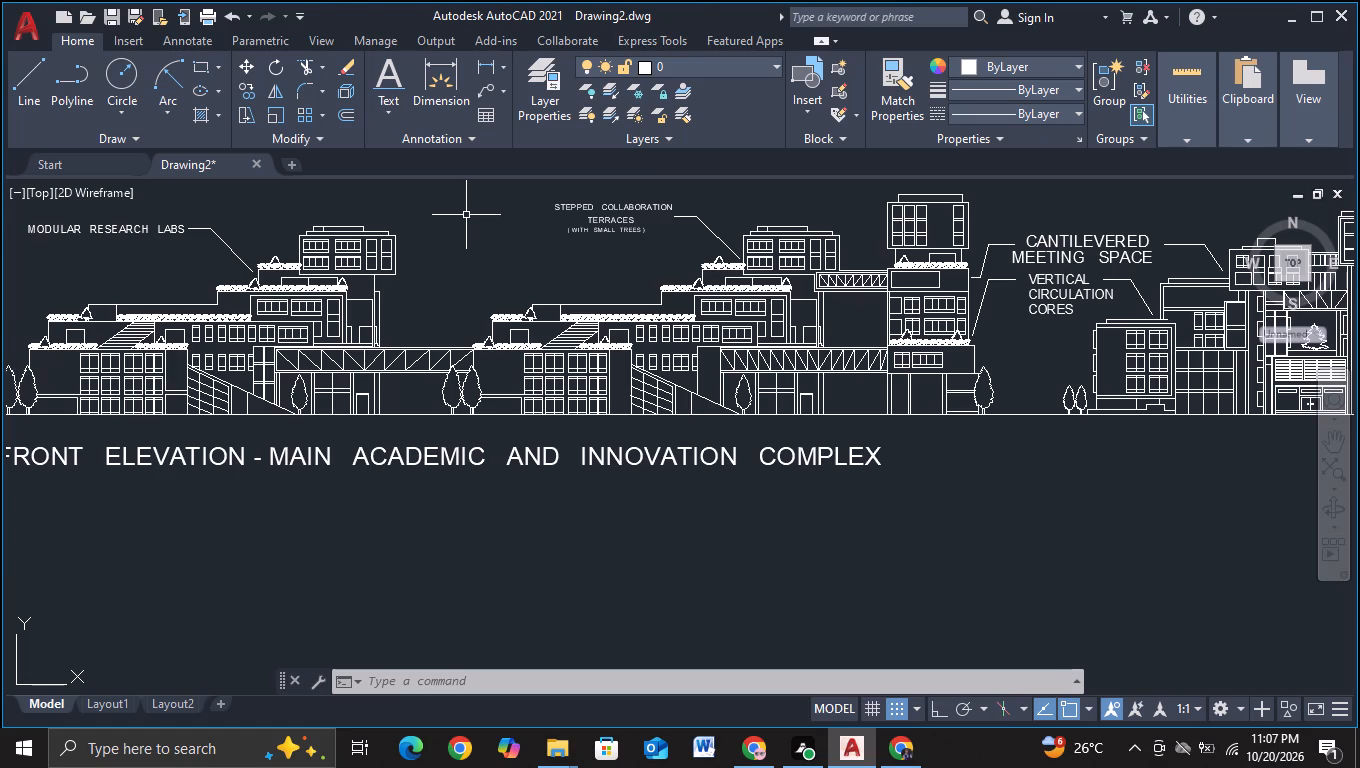
{"action": "middle_click_drag", "start_coordinate": [477, 238], "coordinate": [499, 333]}
{"action": "left_click", "coordinate": [474, 252]}
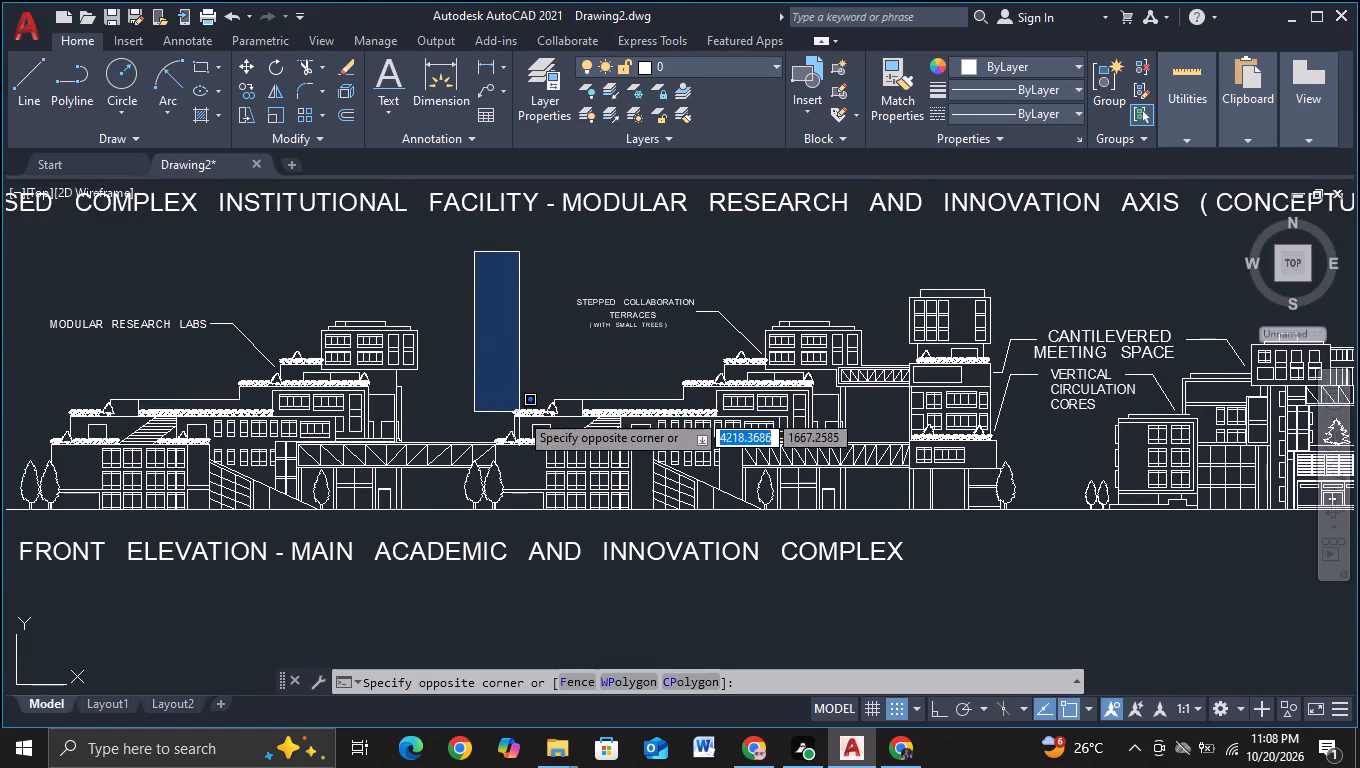
{"action": "key", "text": "Escape"}
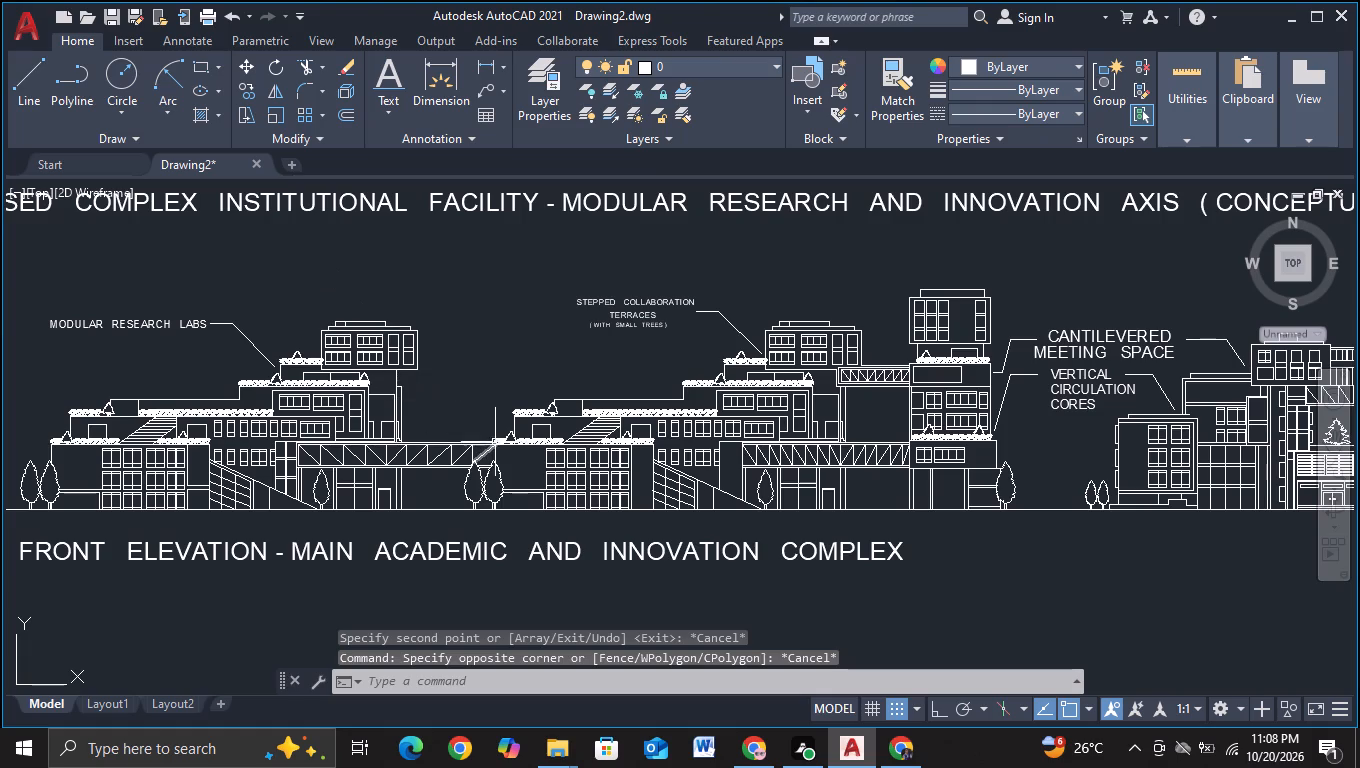
With object snap off and Ortho on, draw a horizontal line about 30 units long above the truss bridge between the front elevation's first two buildings.
{"action": "key", "text": "F3"}
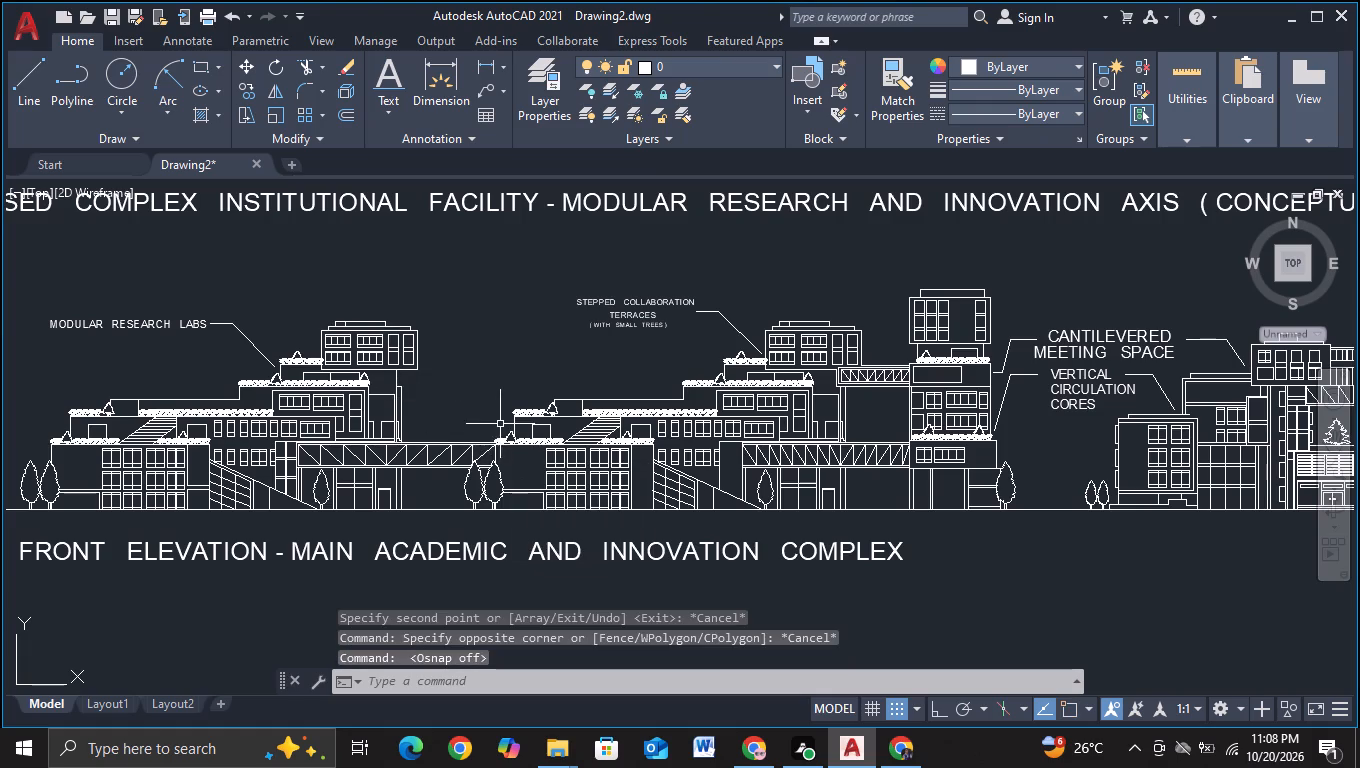
{"action": "scroll", "coordinate": [495, 445], "scroll_direction": "up", "scroll_amount": 3}
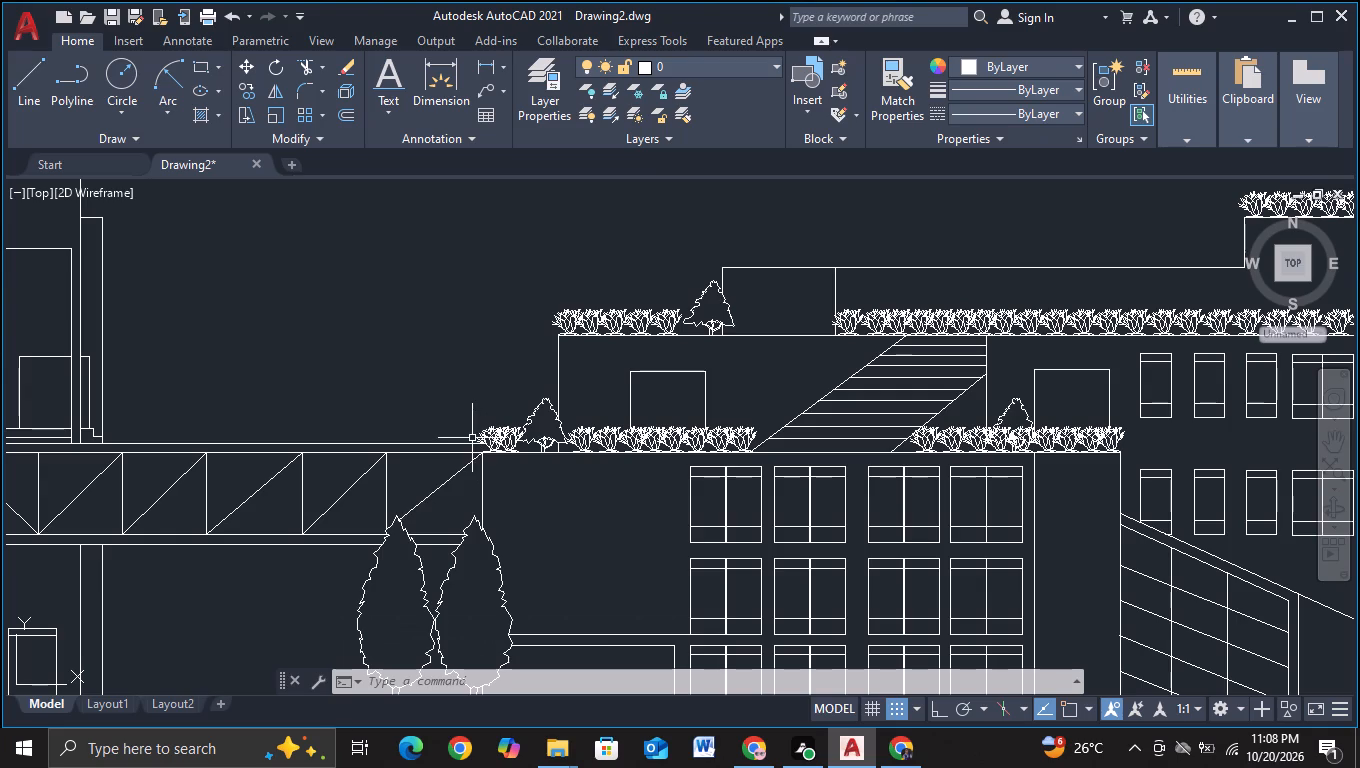
{"action": "left_click", "coordinate": [723, 269]}
{"action": "key", "text": "Escape"}
{"action": "key", "text": "Escape"}
{"action": "key", "text": "Escape"}
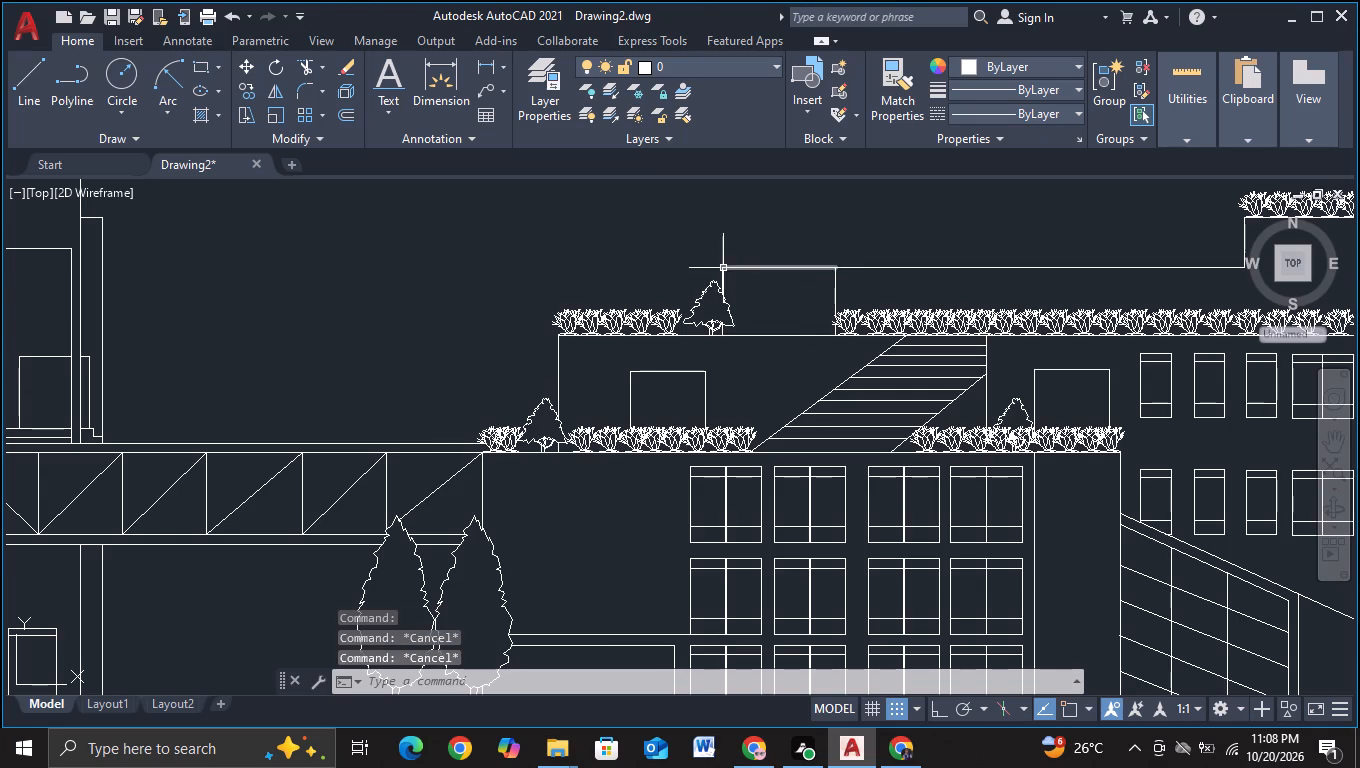
{"action": "left_click", "coordinate": [23, 84]}
{"action": "left_click", "coordinate": [327, 317]}
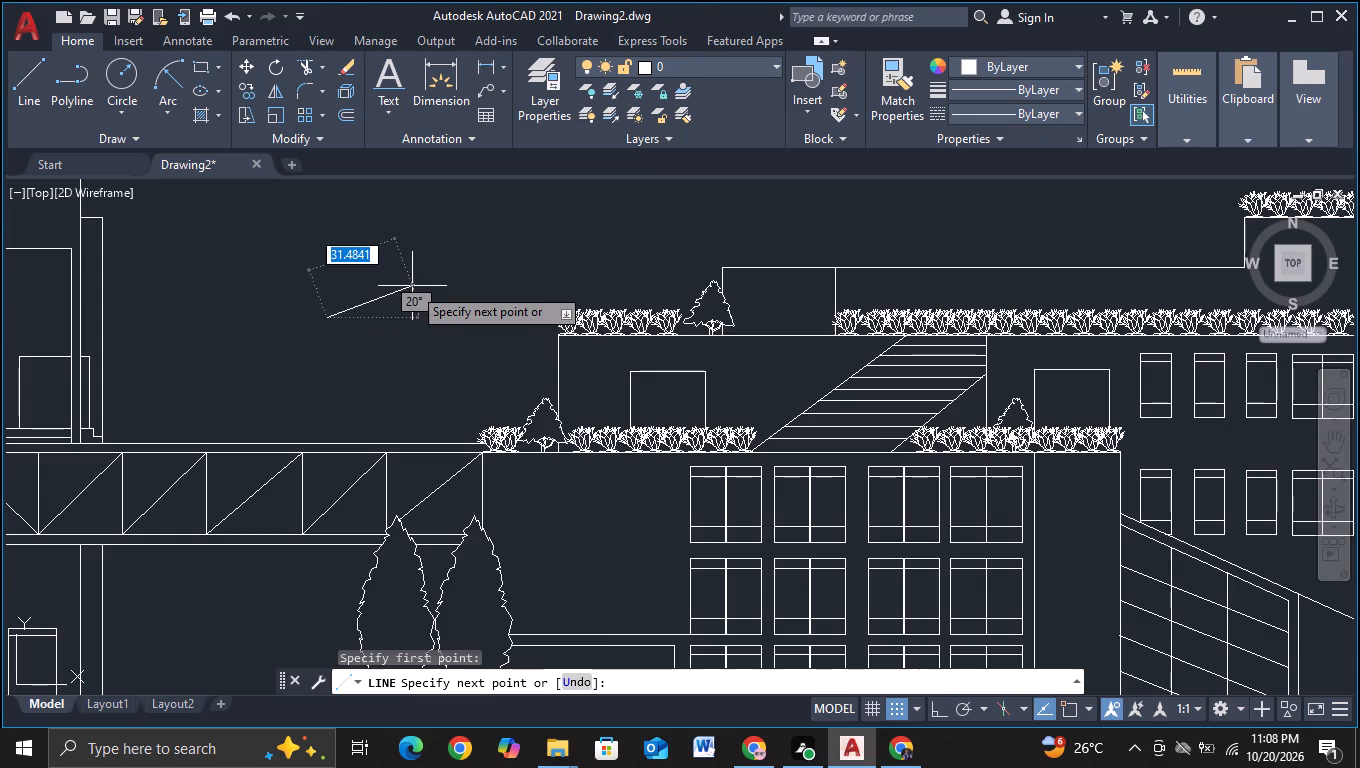
{"action": "key", "text": "F8"}
{"action": "left_click", "coordinate": [412, 304]}
{"action": "key", "text": "Escape"}
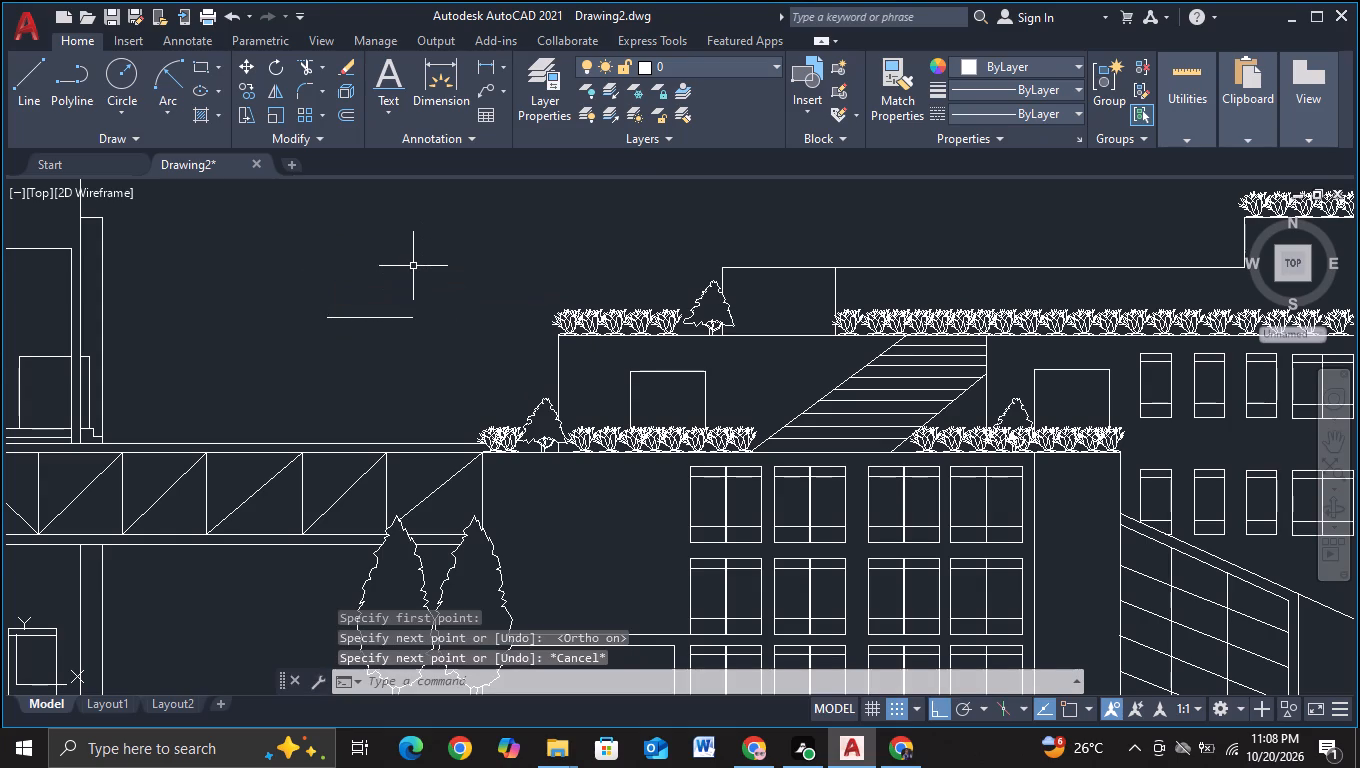
{"action": "key", "text": "F3"}
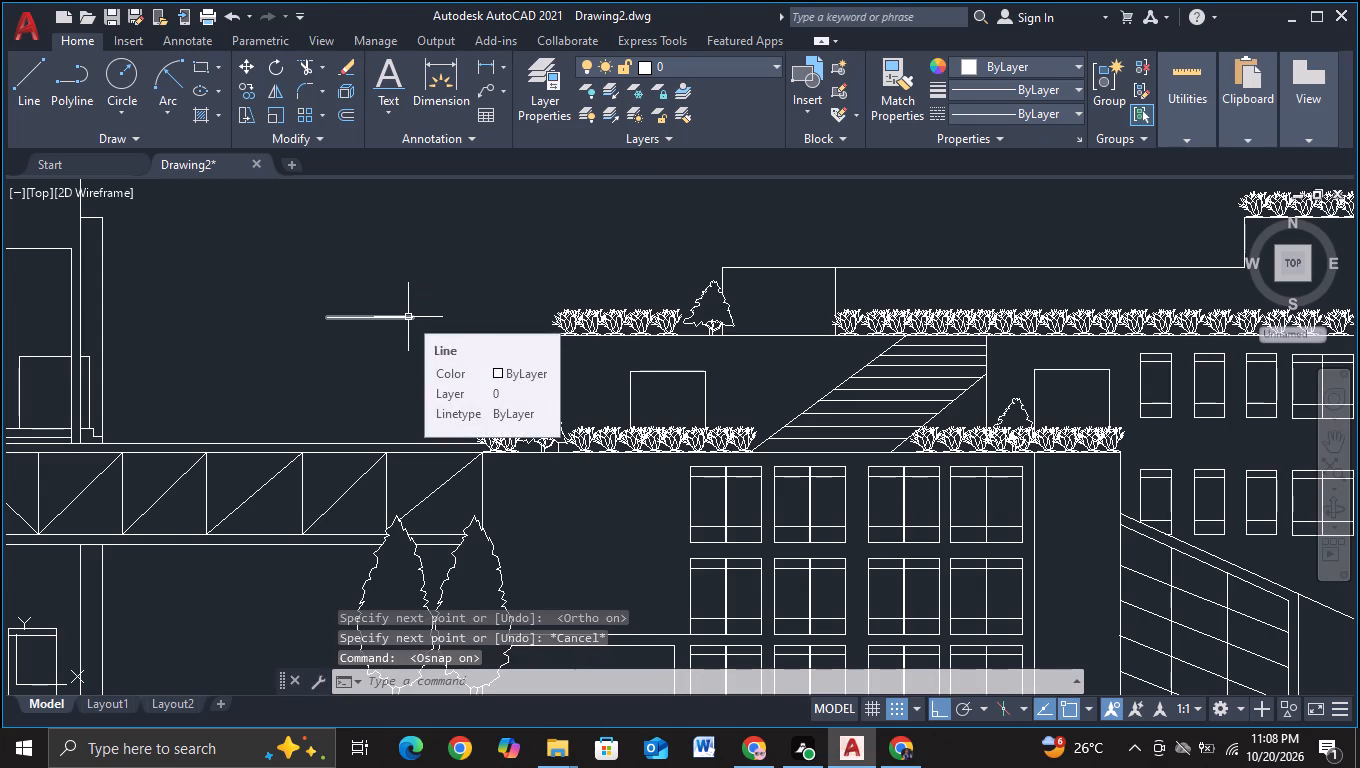
With object snap off, remove the horizontal line above the truss bridge between the front elevation's first two buildings using Trim.
{"action": "key", "text": "F3"}
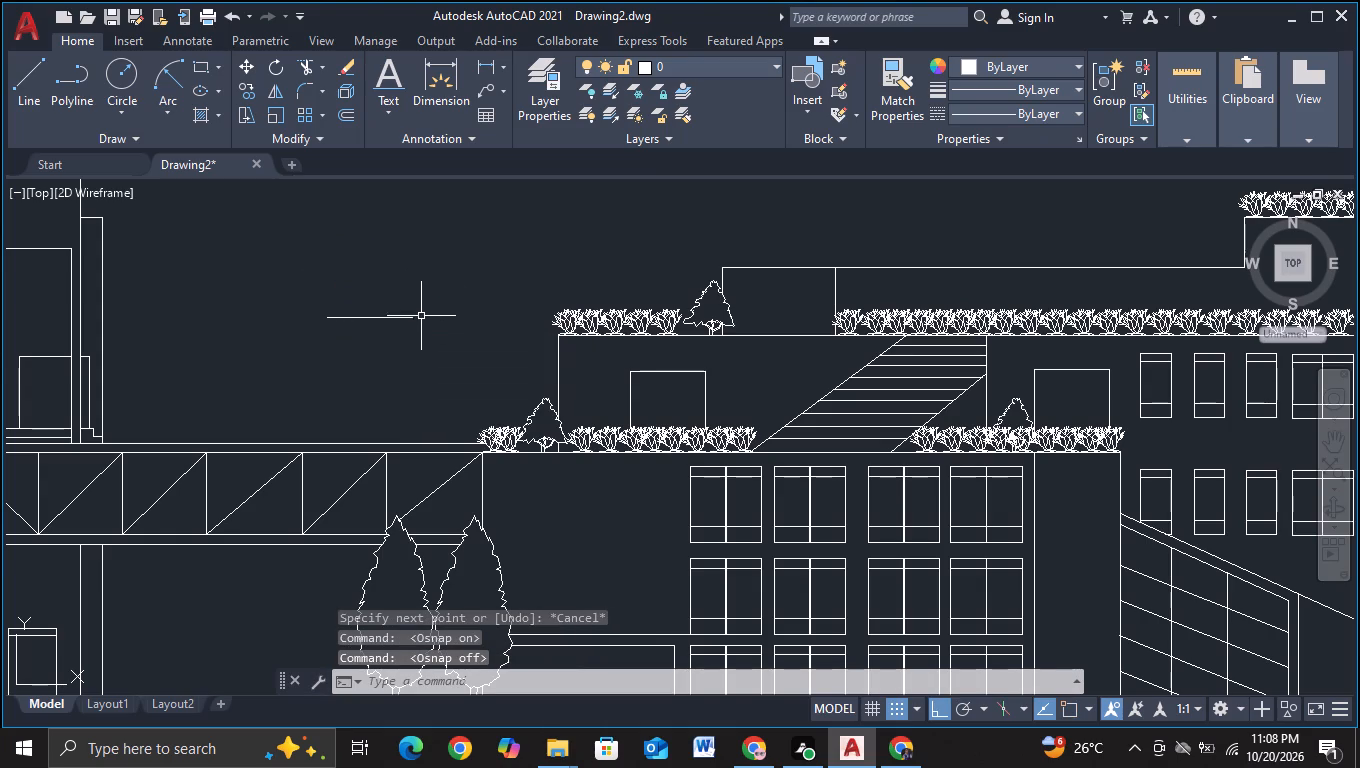
{"action": "key", "text": "Escape"}
{"action": "key", "text": "Escape"}
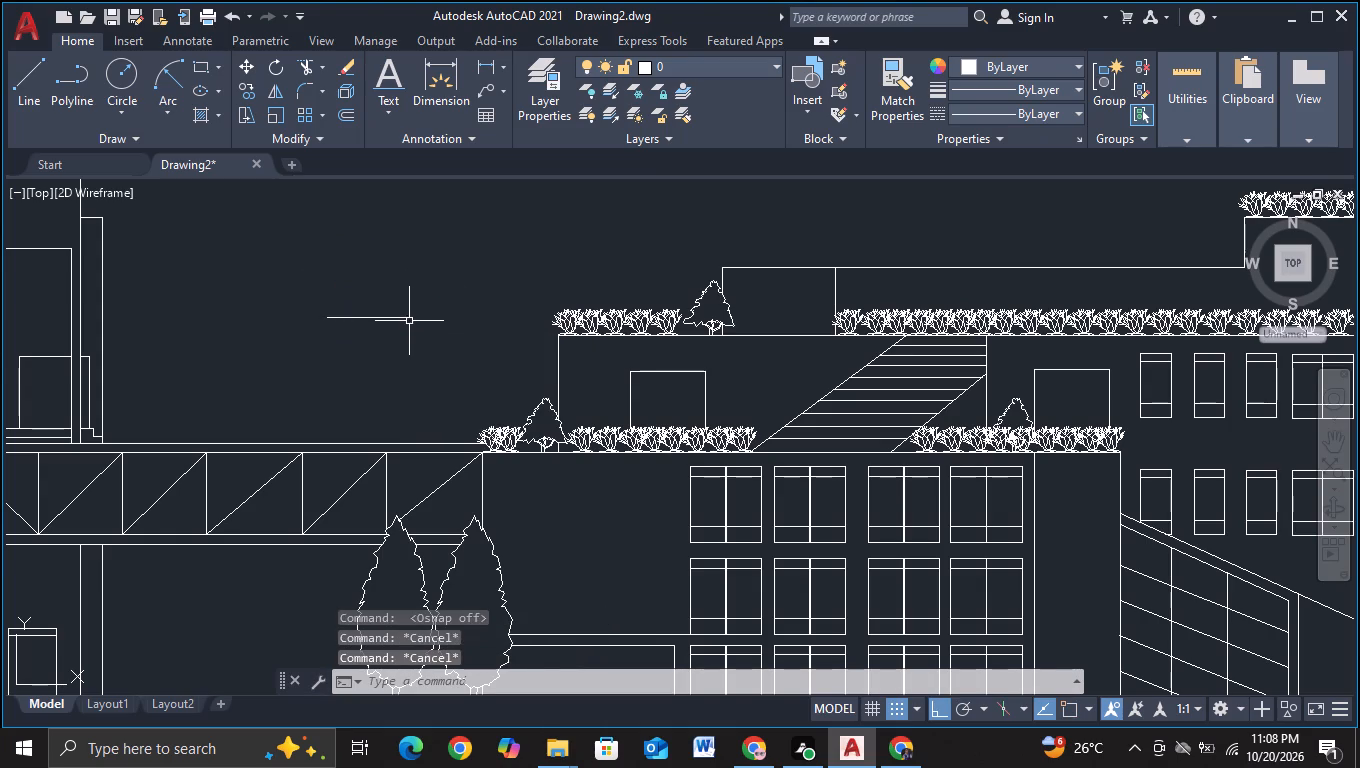
{"action": "left_click", "coordinate": [406, 316]}
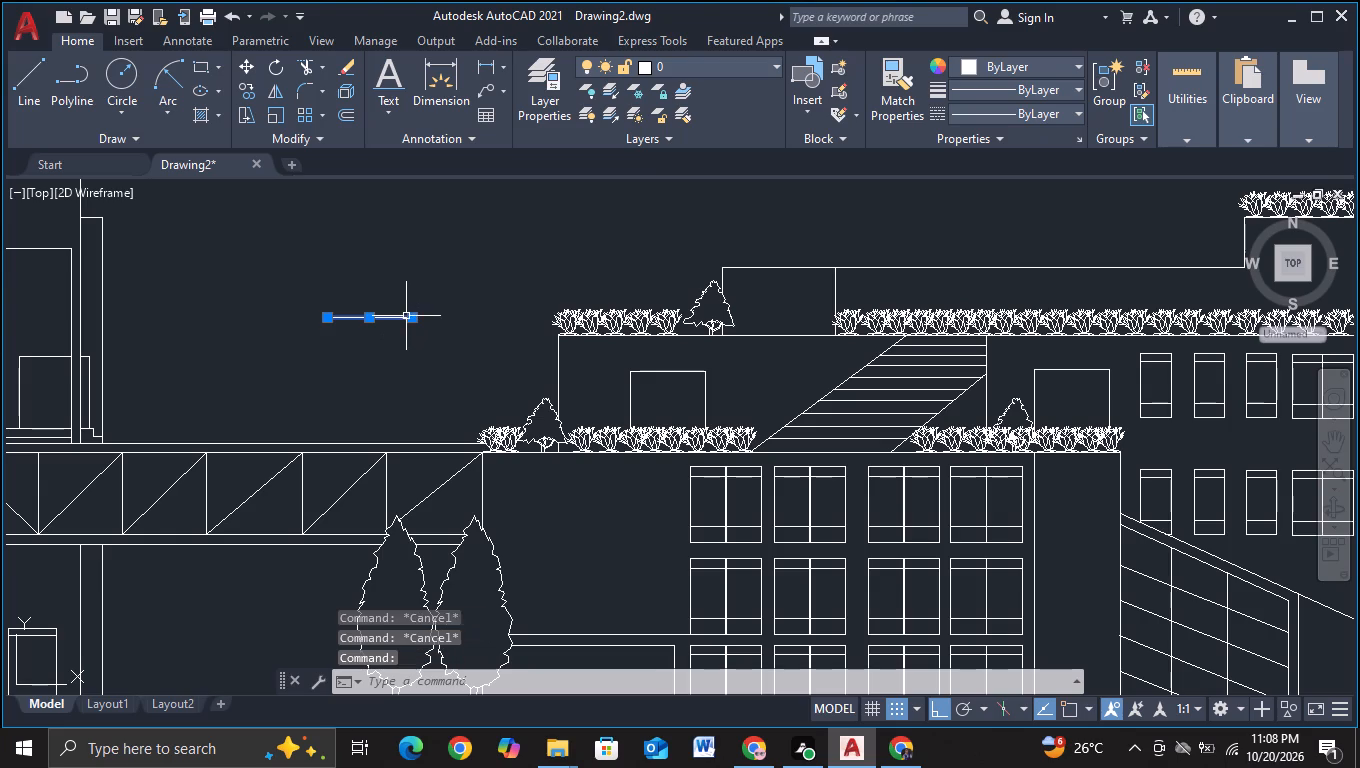
{"action": "key", "text": "Escape"}
{"action": "key", "text": "Escape"}
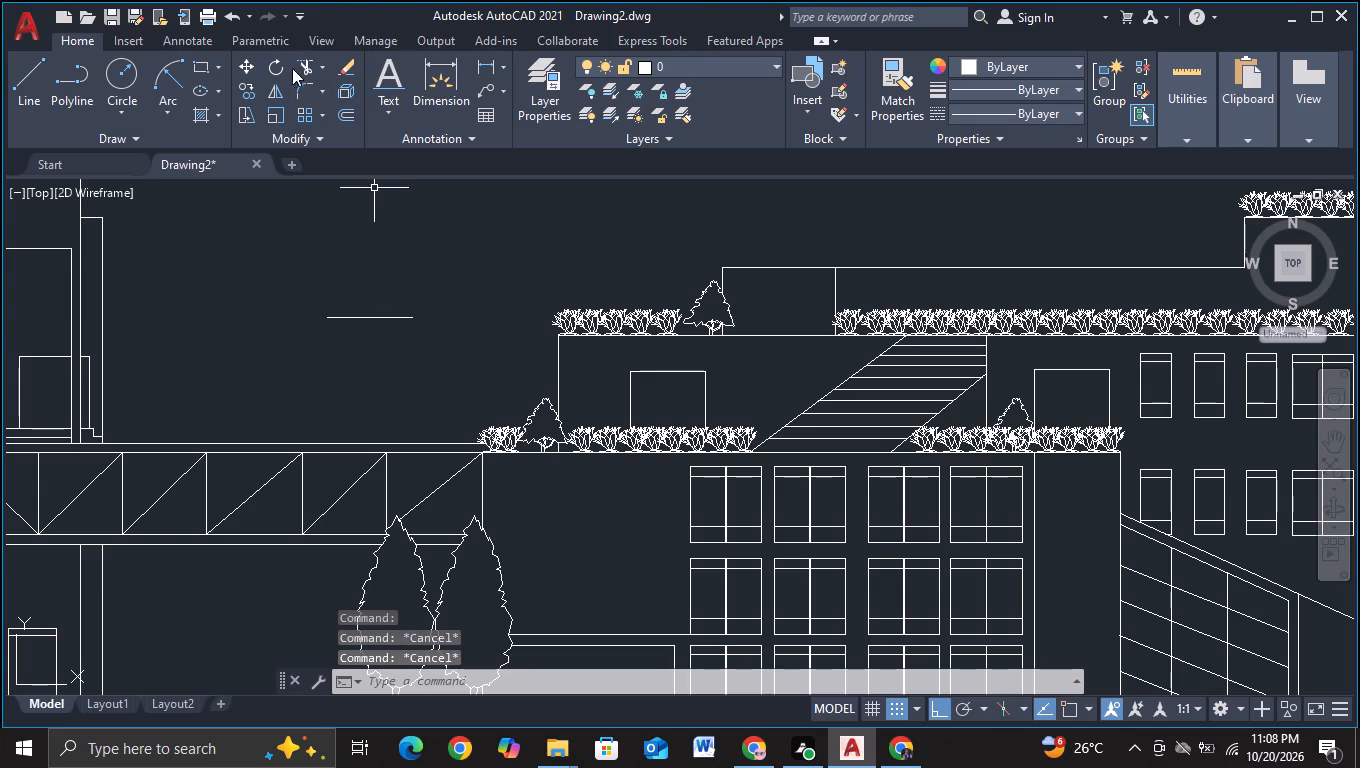
{"action": "left_click_drag", "start_coordinate": [300, 62], "coordinate": [300, 76]}
{"action": "left_click_drag", "start_coordinate": [387, 365], "coordinate": [382, 275]}
{"action": "key", "text": "Escape"}
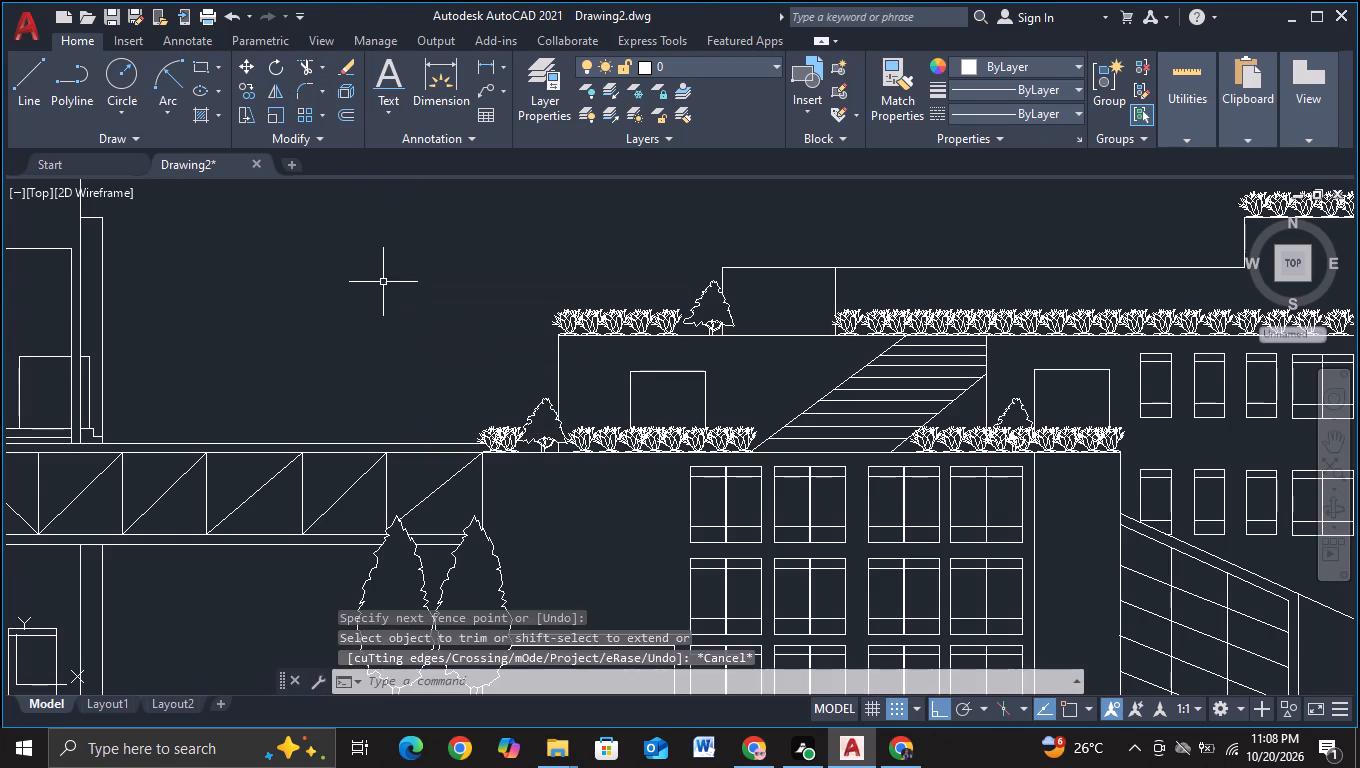
{"action": "key", "text": "Escape"}
{"action": "key", "text": "Escape"}
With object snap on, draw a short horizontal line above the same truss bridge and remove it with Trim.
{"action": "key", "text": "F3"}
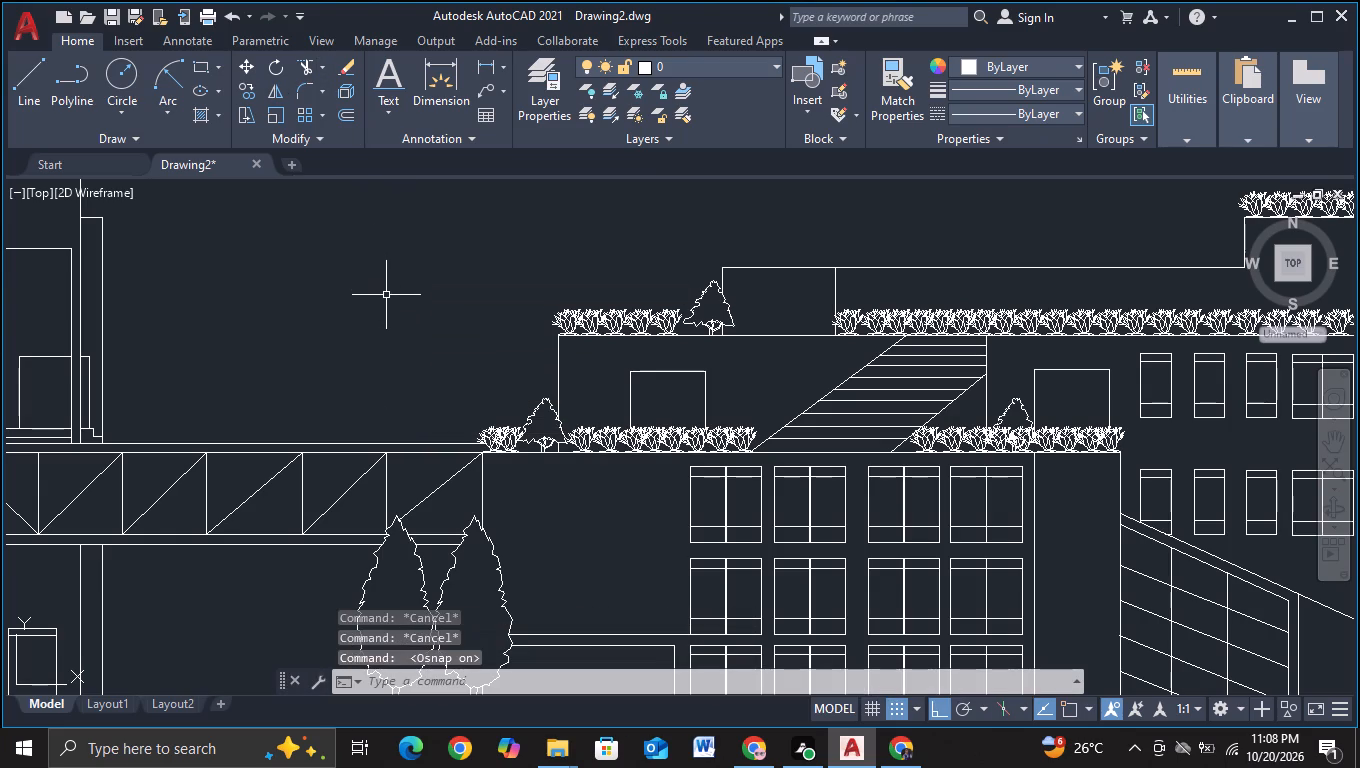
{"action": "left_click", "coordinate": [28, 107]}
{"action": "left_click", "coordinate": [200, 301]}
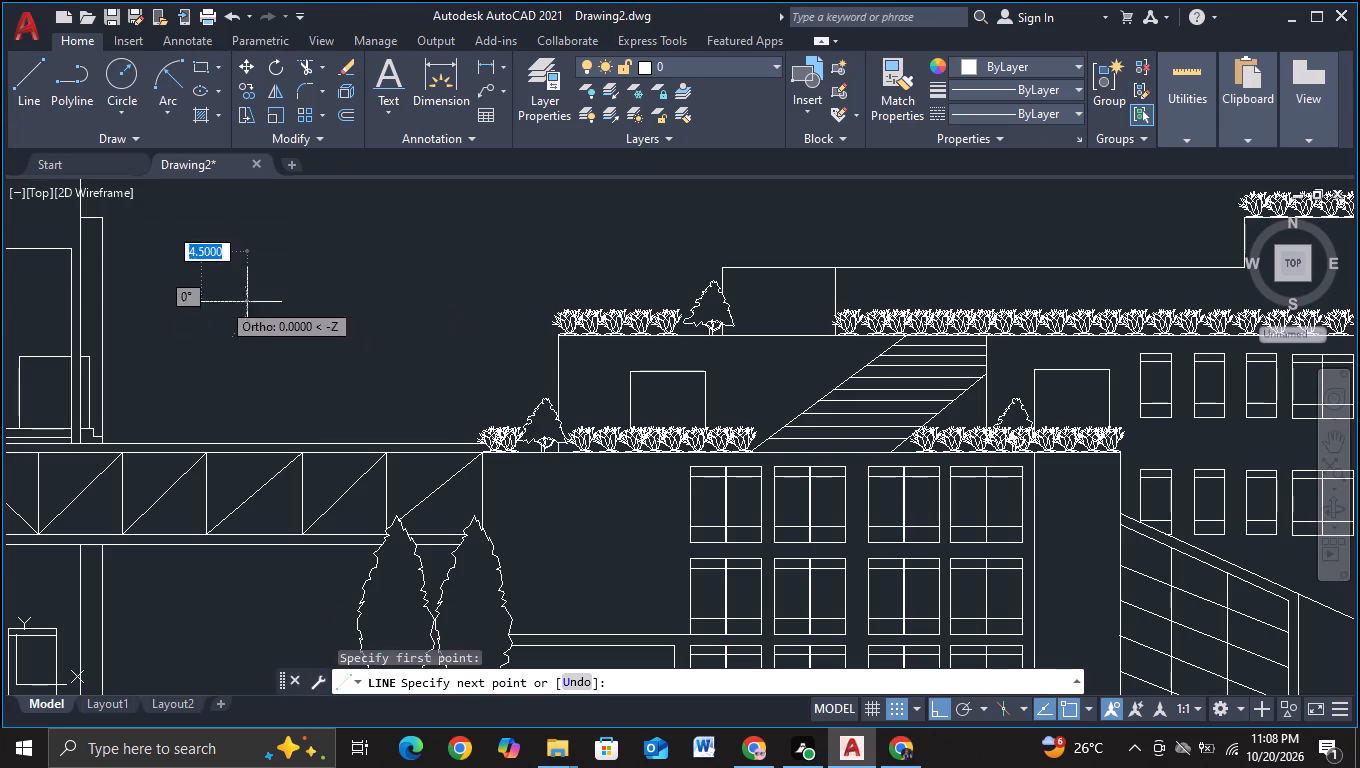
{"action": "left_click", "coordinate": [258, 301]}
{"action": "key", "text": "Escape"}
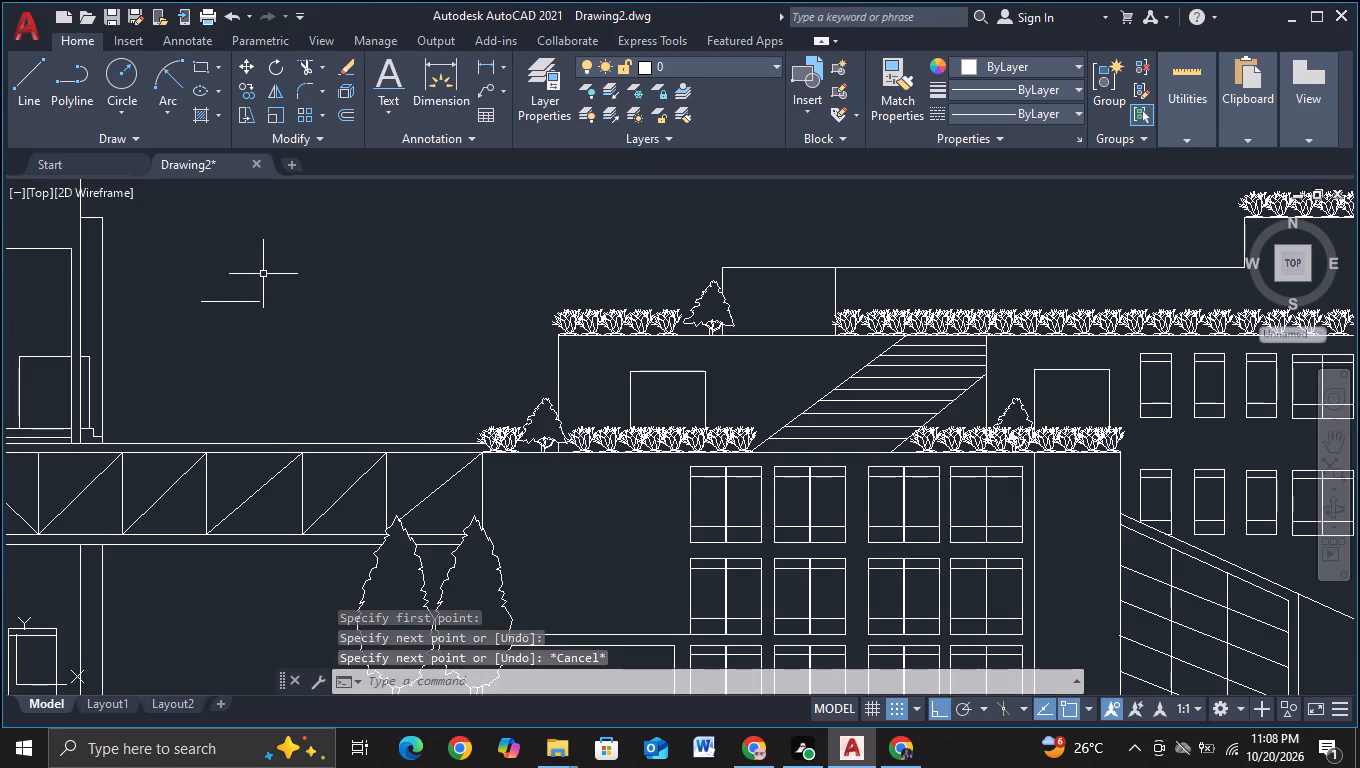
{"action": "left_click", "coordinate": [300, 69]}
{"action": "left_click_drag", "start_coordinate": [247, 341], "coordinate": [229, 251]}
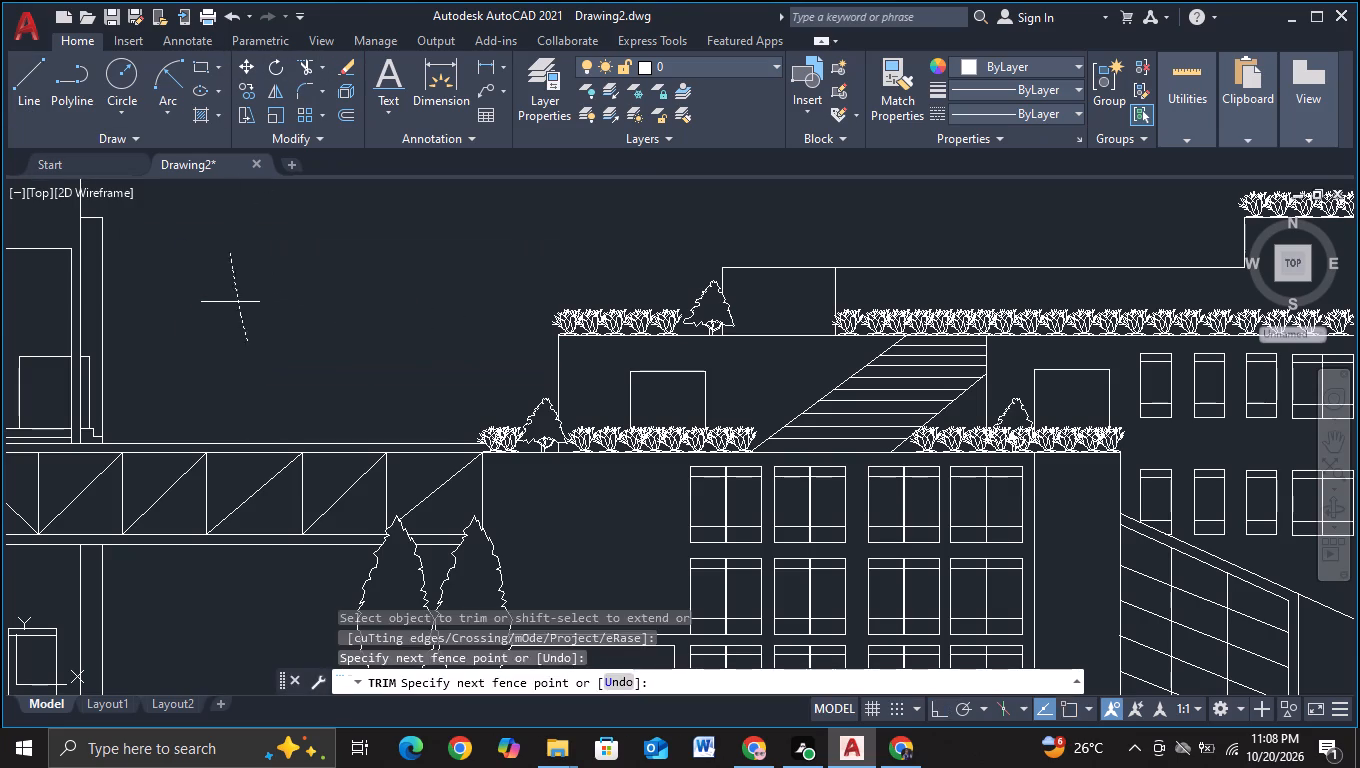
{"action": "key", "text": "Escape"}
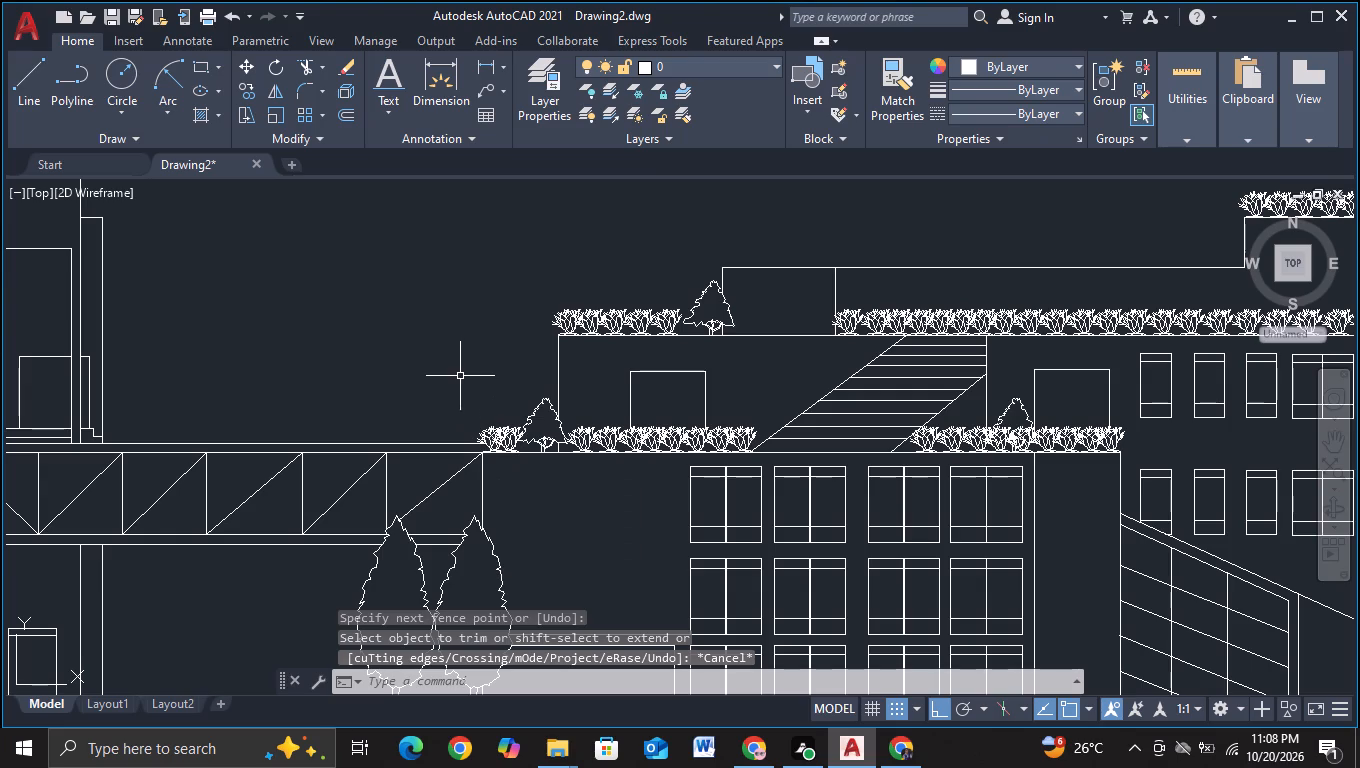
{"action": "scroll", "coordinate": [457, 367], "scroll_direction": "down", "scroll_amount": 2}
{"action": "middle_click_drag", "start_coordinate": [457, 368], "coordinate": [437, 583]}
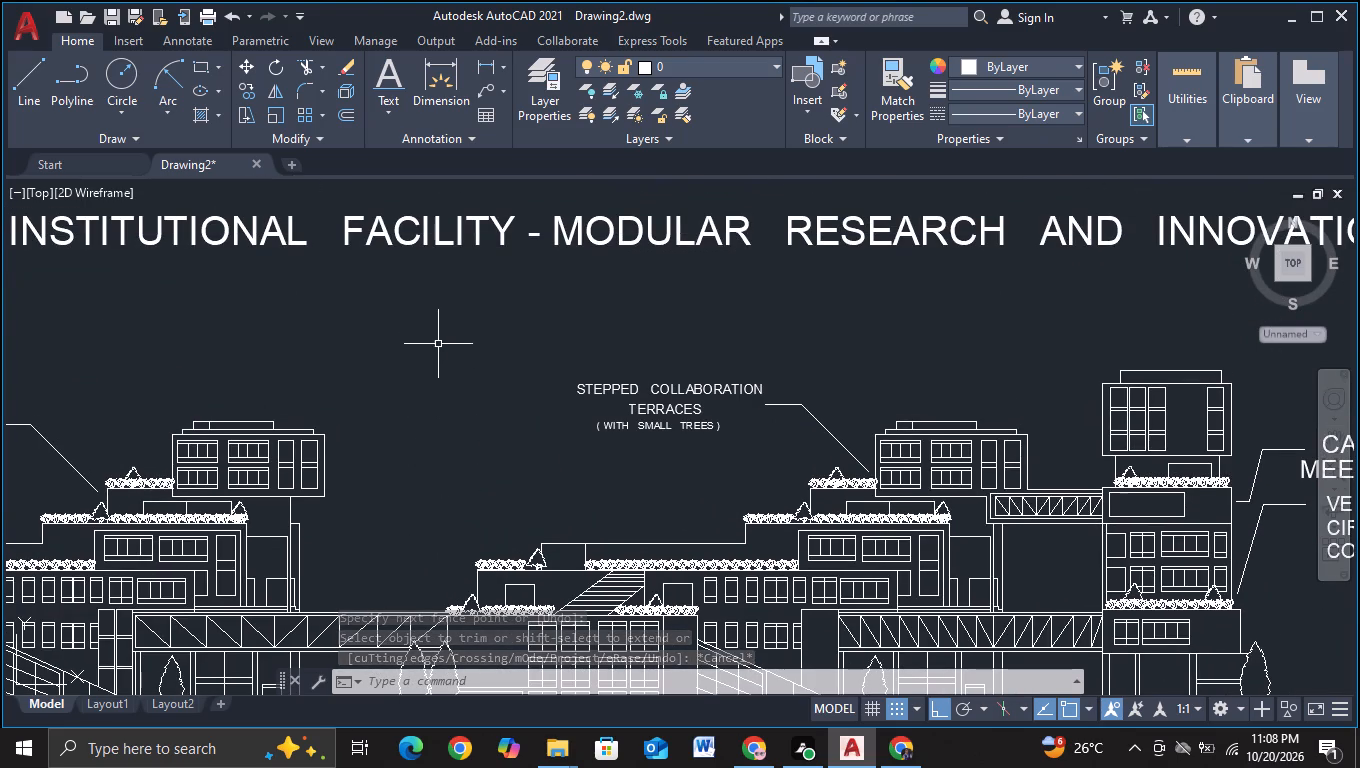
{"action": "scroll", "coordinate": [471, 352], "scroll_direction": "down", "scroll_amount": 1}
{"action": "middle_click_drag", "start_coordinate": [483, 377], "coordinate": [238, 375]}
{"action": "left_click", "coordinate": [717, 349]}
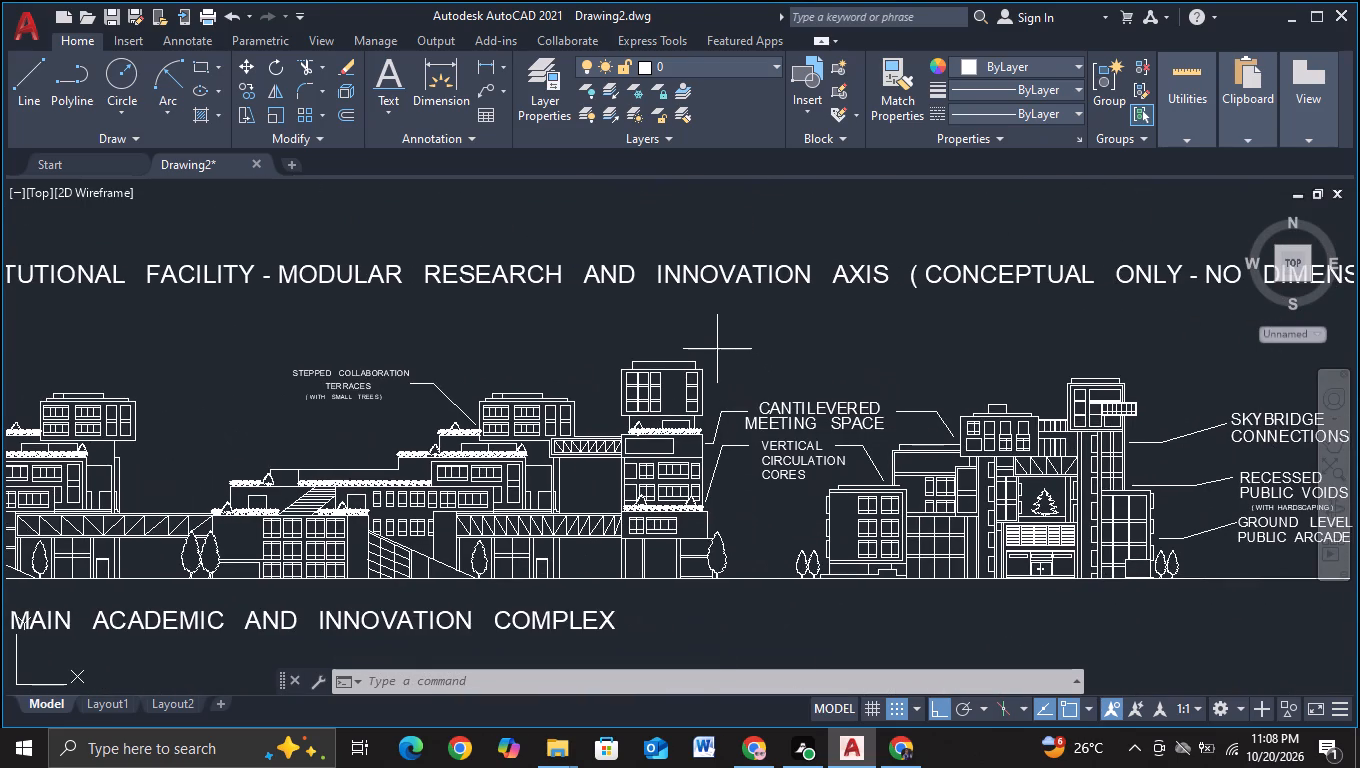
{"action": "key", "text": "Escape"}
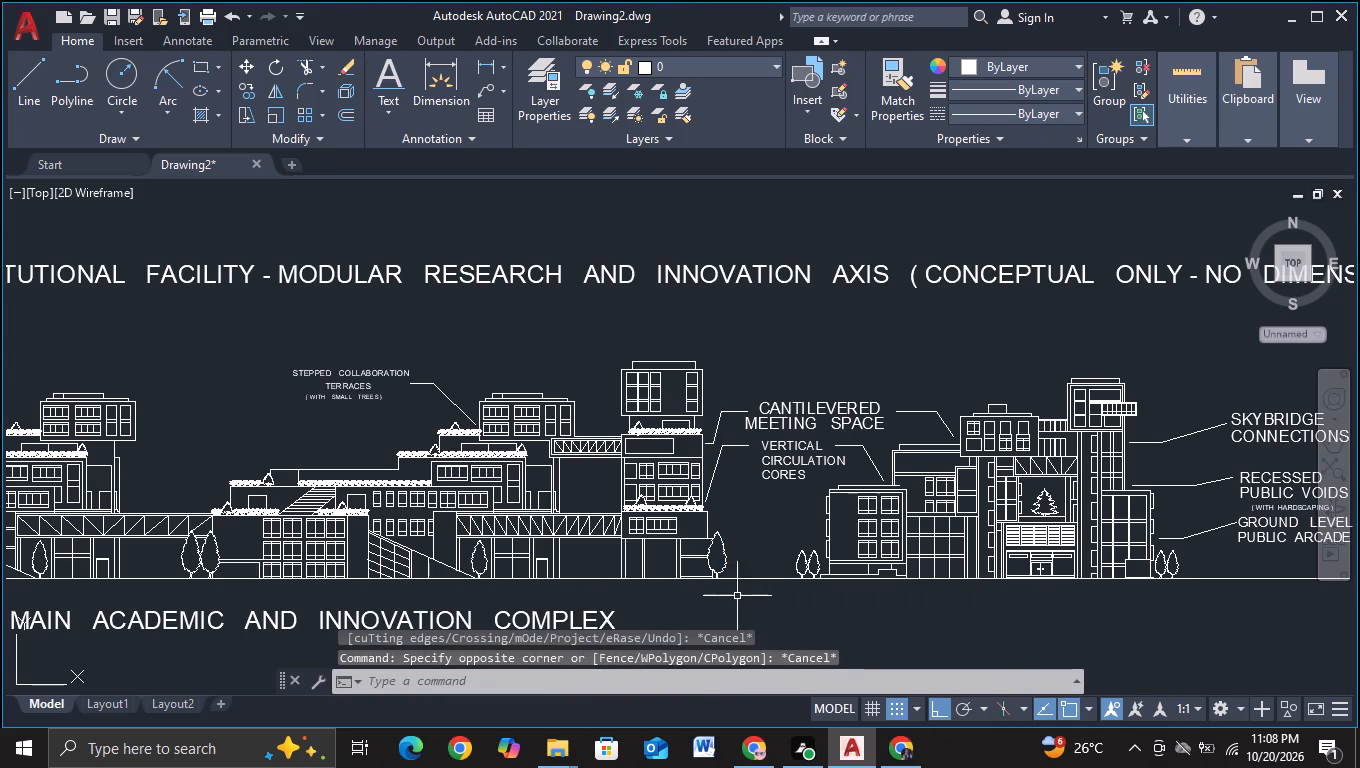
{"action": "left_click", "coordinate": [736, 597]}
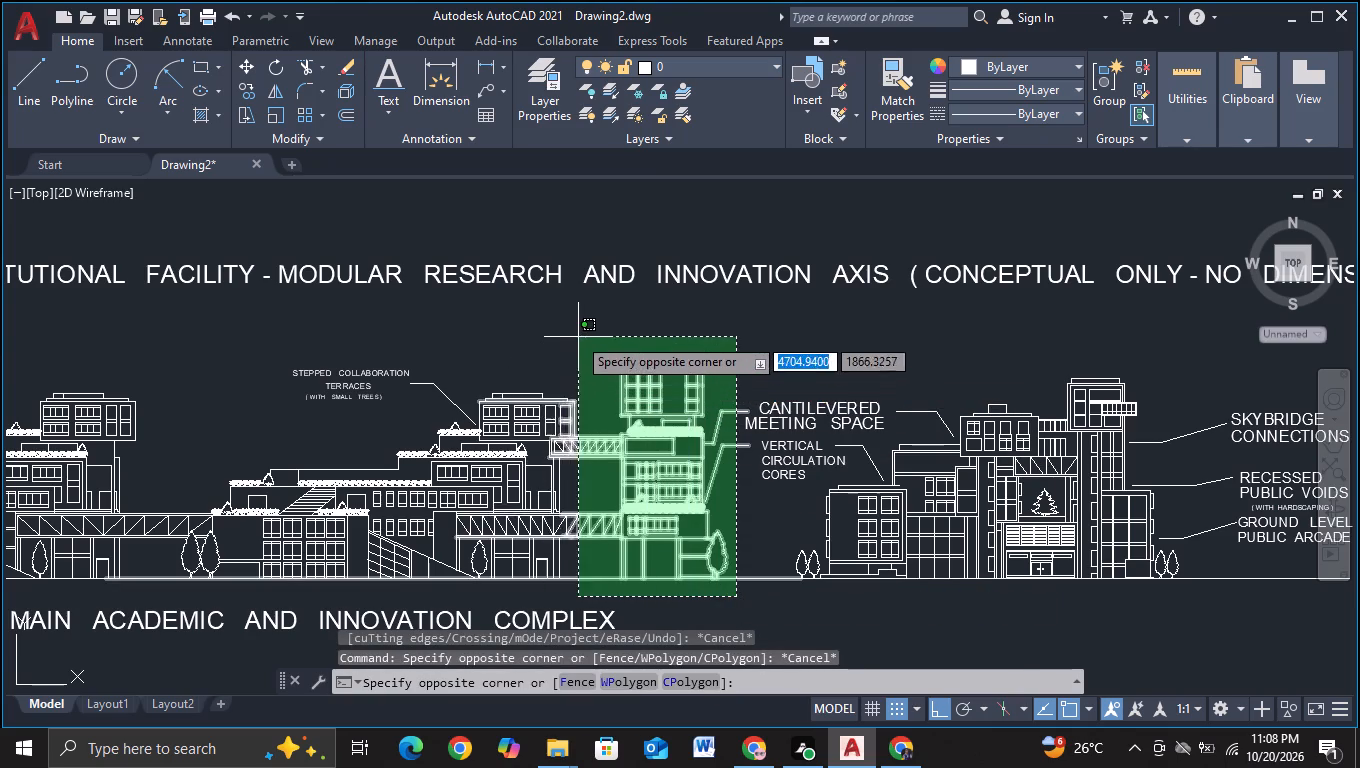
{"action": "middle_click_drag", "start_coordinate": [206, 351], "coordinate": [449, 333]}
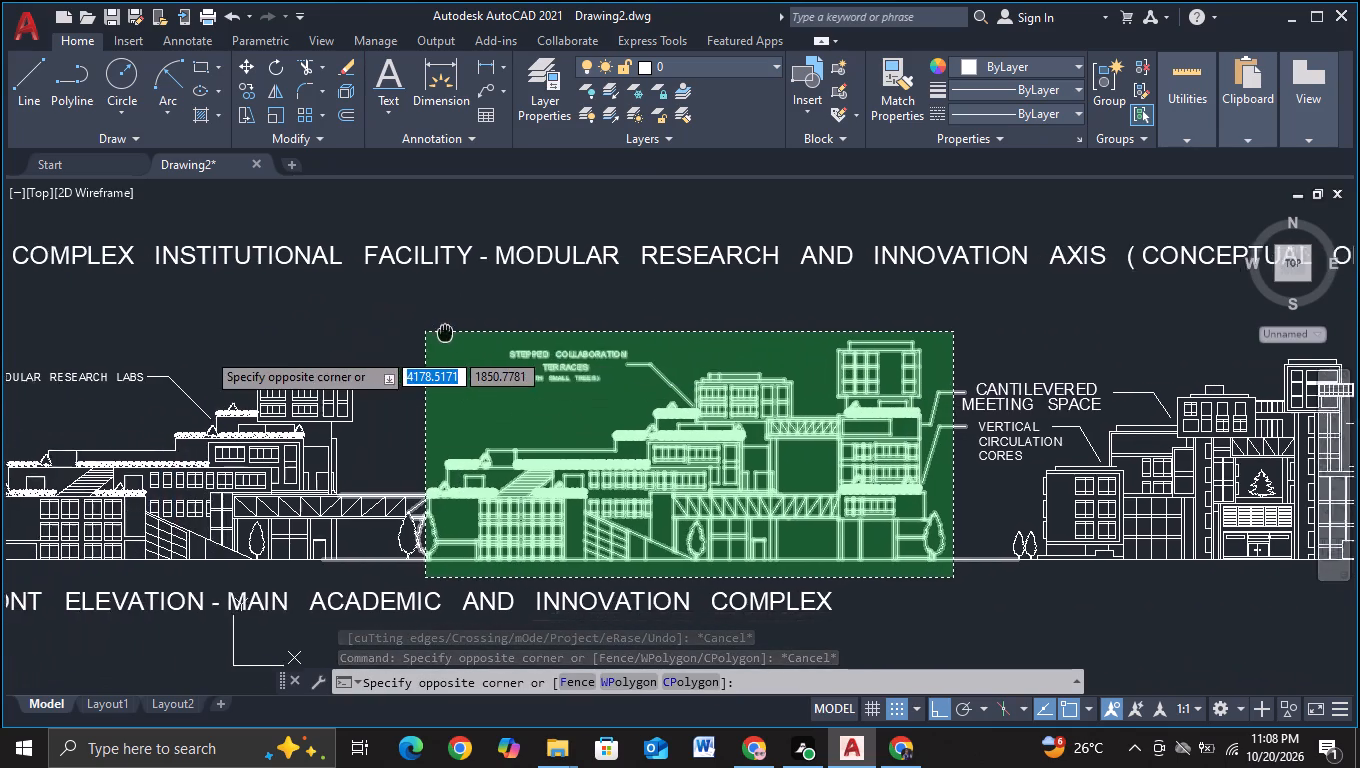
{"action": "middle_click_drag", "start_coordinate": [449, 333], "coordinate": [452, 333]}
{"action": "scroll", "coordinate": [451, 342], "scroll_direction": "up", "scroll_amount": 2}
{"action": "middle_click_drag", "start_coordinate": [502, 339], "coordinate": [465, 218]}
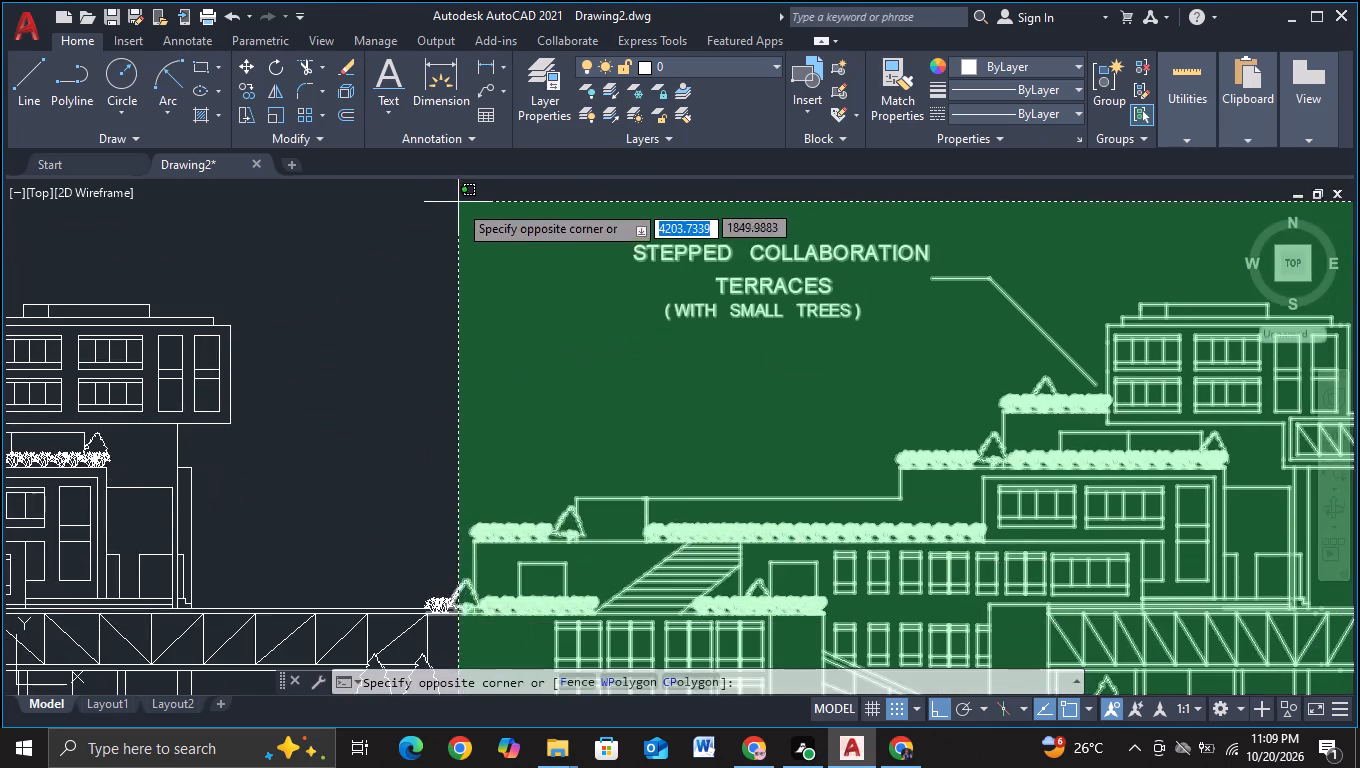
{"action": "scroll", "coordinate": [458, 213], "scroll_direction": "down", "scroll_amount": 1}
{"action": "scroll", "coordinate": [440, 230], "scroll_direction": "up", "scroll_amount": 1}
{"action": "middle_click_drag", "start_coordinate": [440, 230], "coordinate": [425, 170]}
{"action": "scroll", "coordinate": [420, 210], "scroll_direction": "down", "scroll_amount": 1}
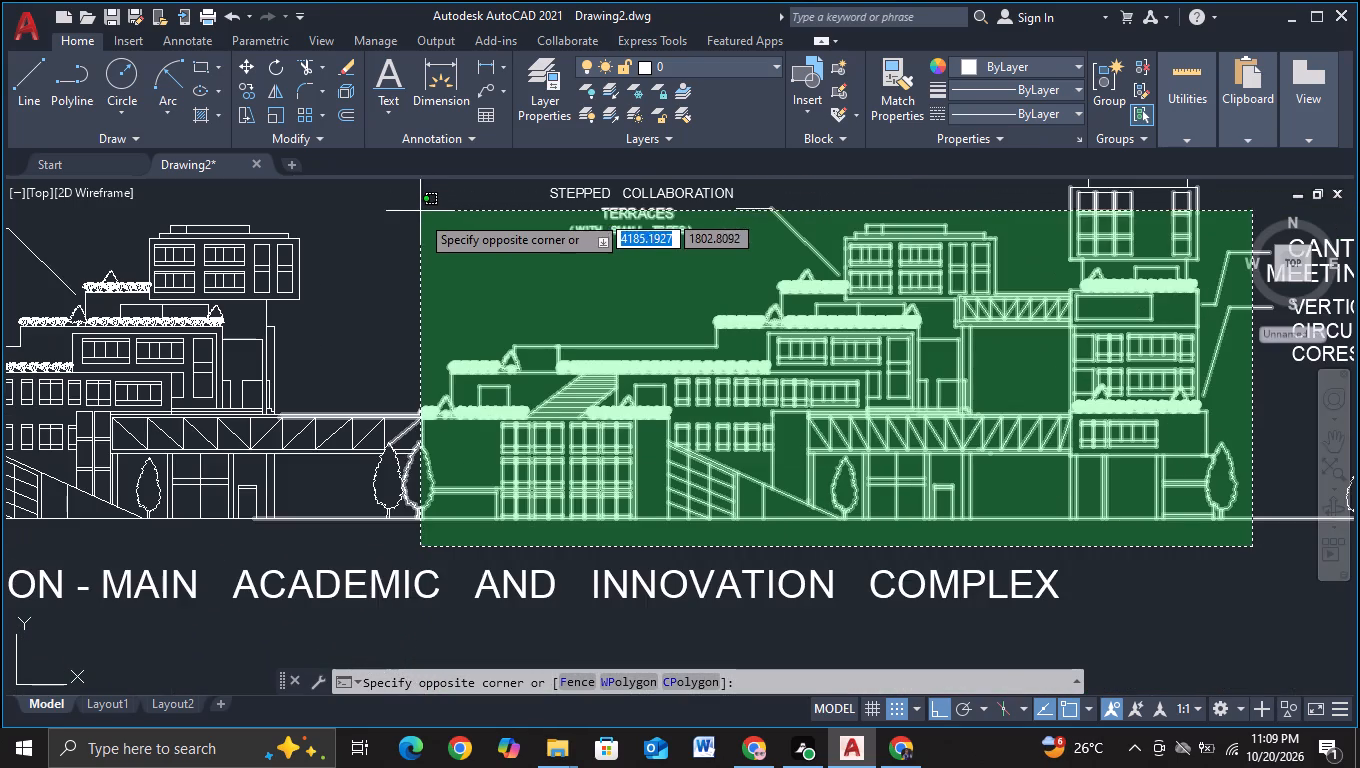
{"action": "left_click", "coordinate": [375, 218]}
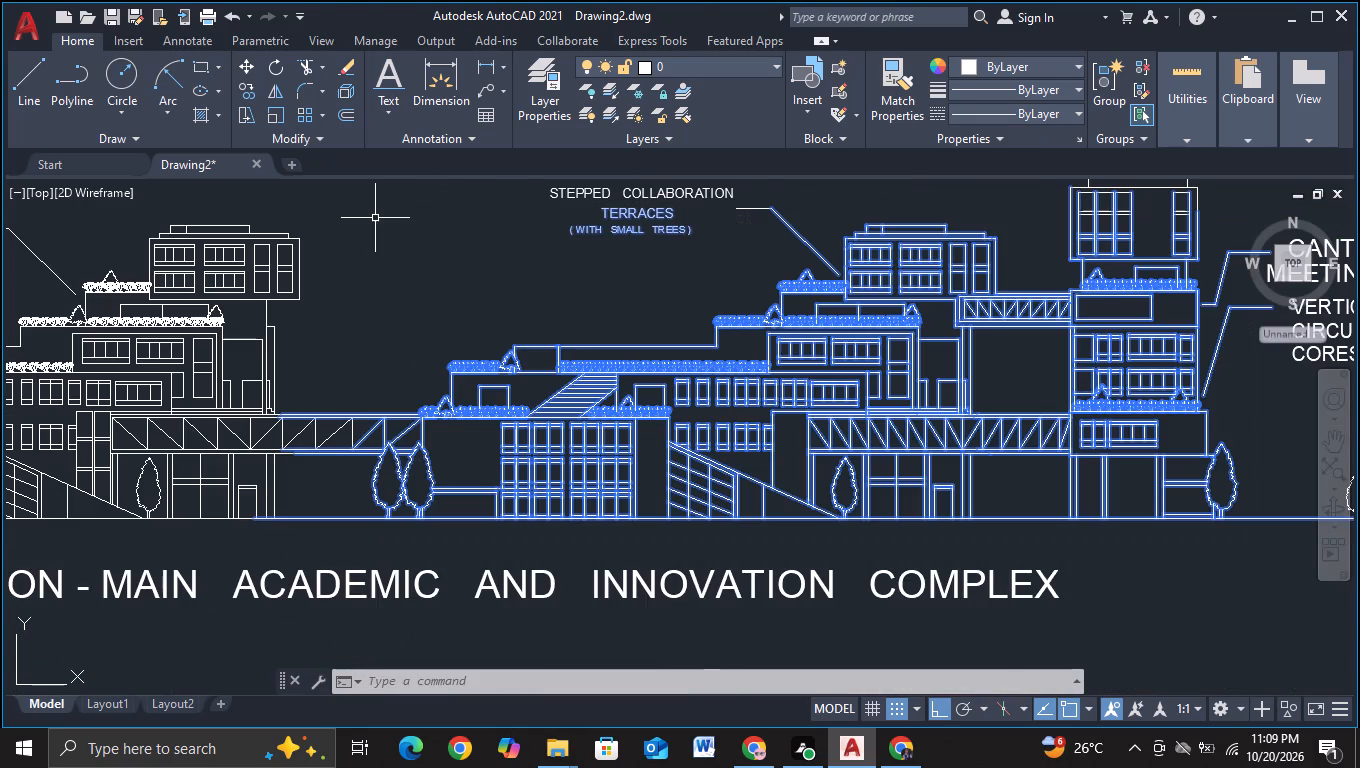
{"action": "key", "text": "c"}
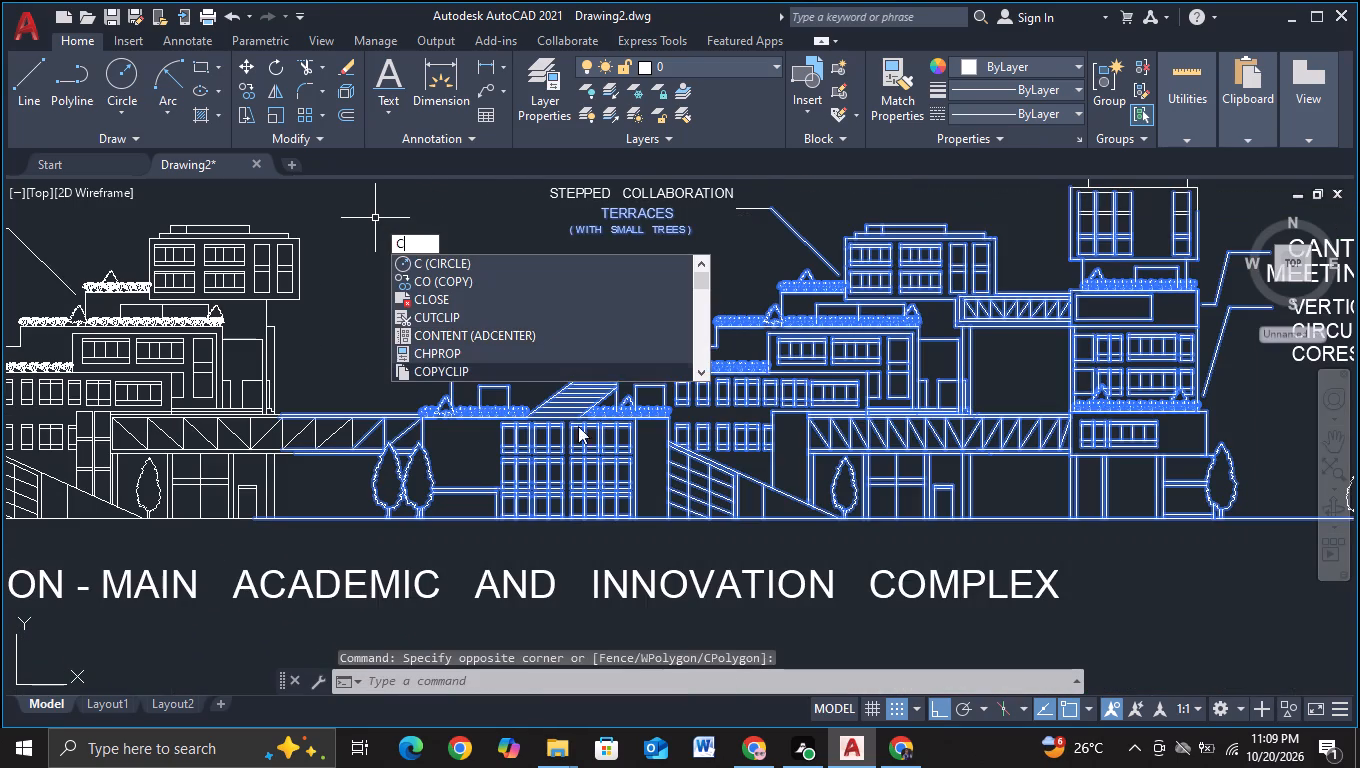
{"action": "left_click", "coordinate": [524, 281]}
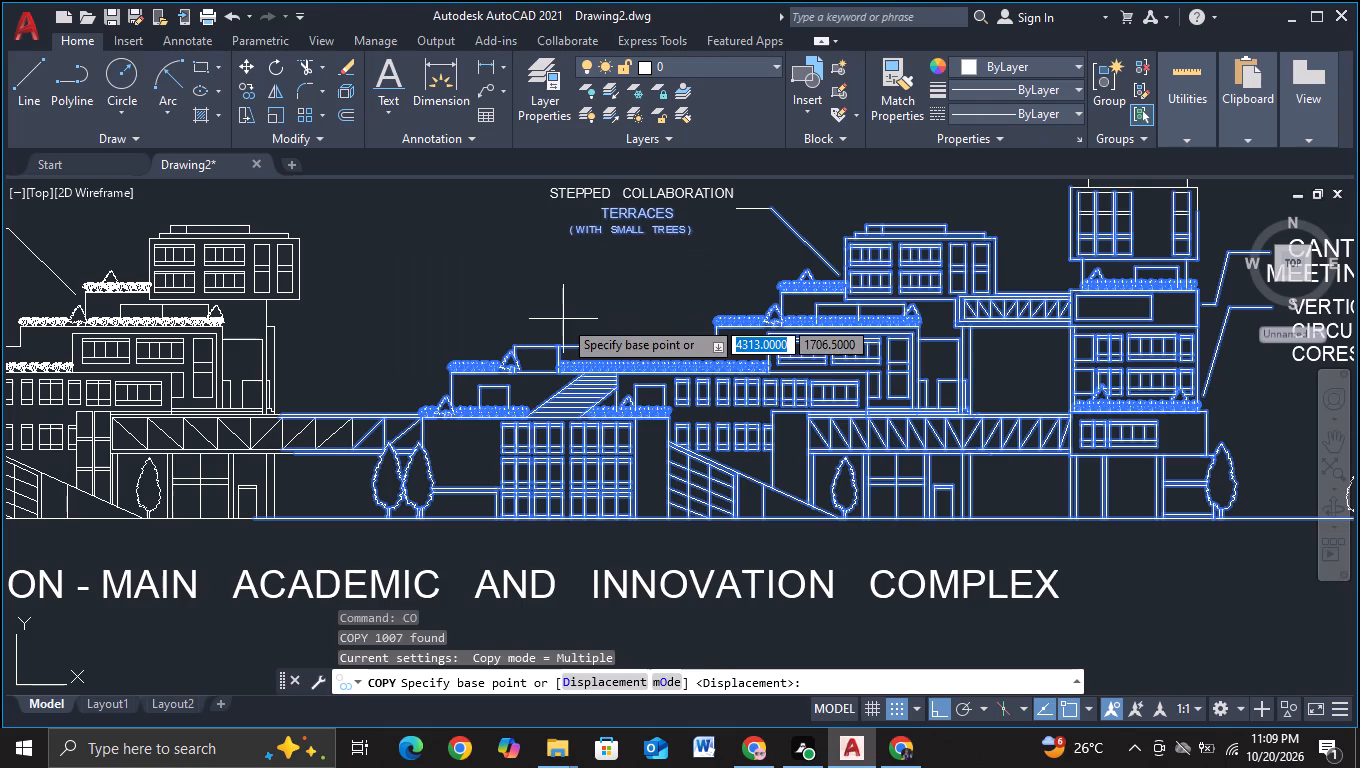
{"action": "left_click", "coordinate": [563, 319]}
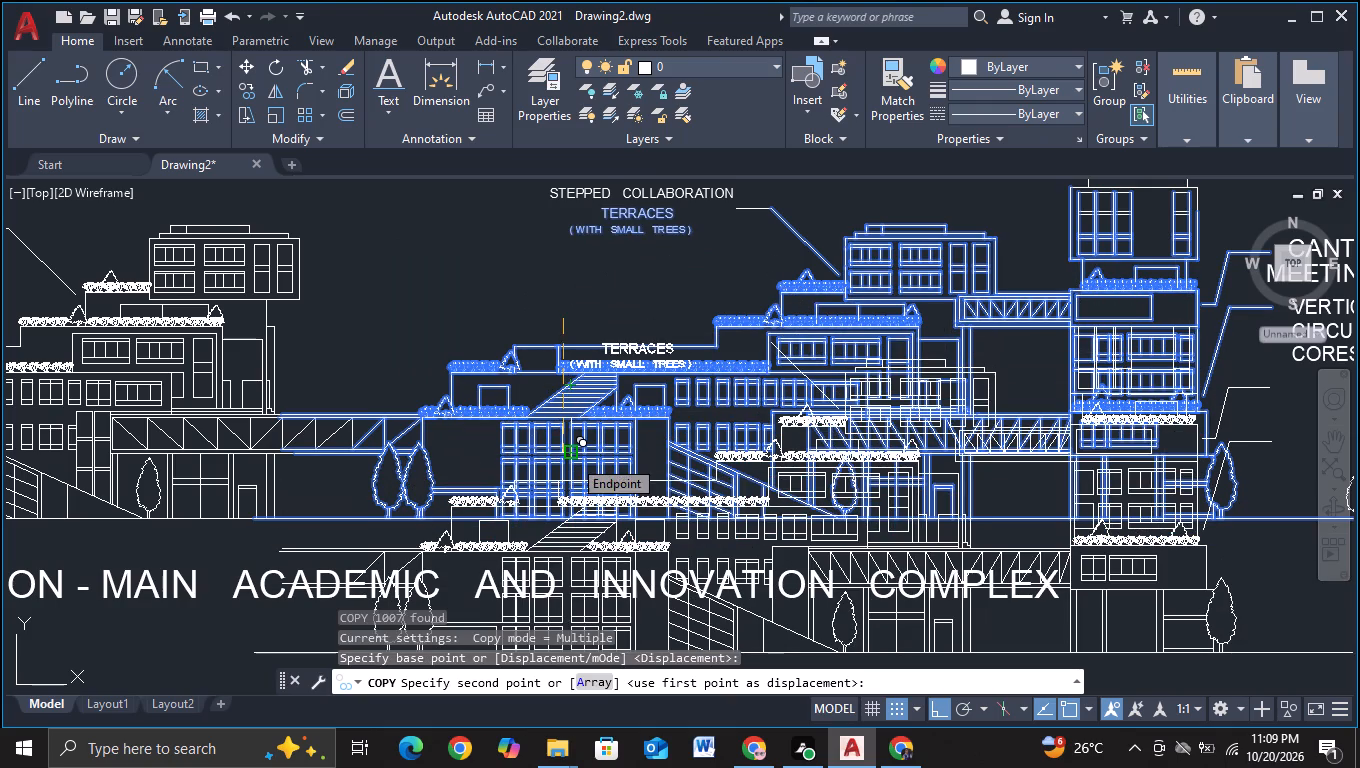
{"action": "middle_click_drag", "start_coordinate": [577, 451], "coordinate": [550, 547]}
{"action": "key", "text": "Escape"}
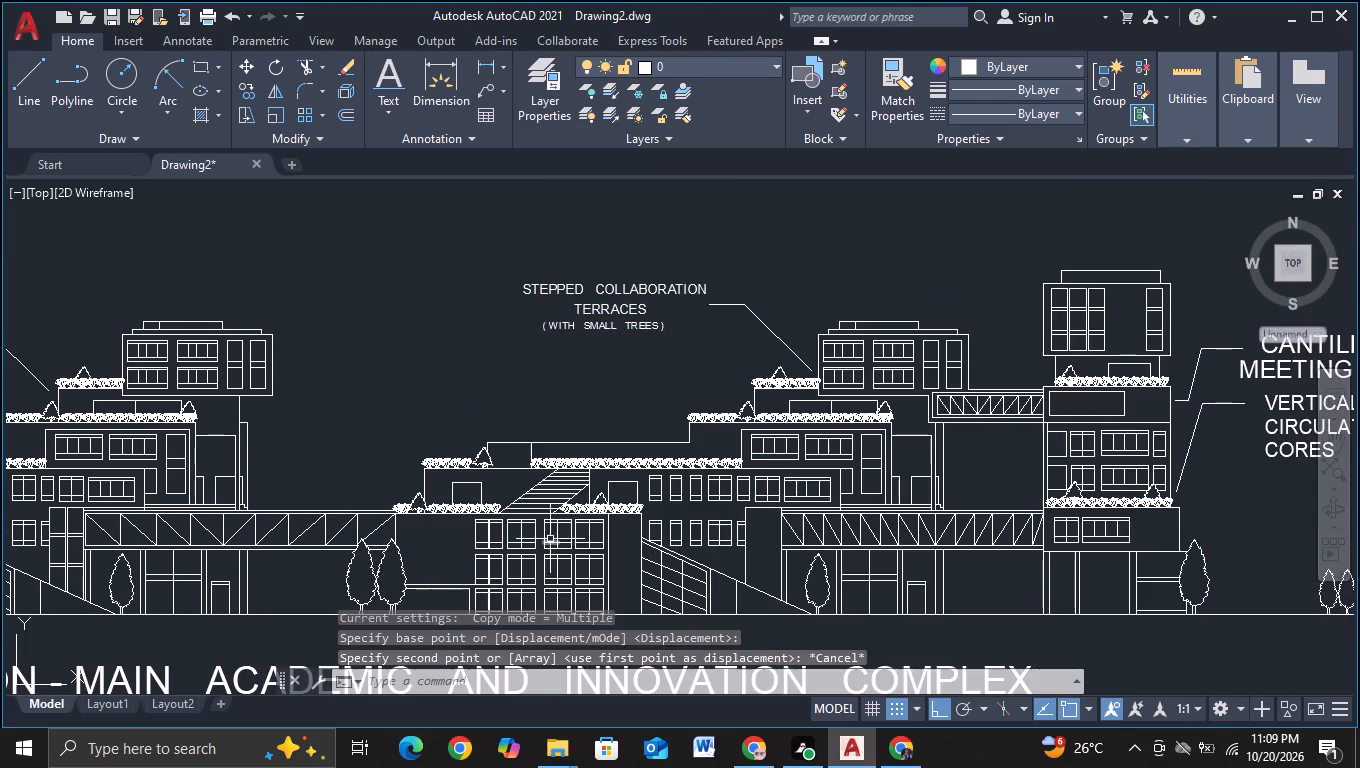
Copy the front elevation's second stepped building group, including its tower and terraces label, about 1410 units straight down beneath the rear elevation.
{"action": "middle_click_drag", "start_coordinate": [604, 370], "coordinate": [546, 333]}
{"action": "scroll", "coordinate": [834, 454], "scroll_direction": "down", "scroll_amount": 2}
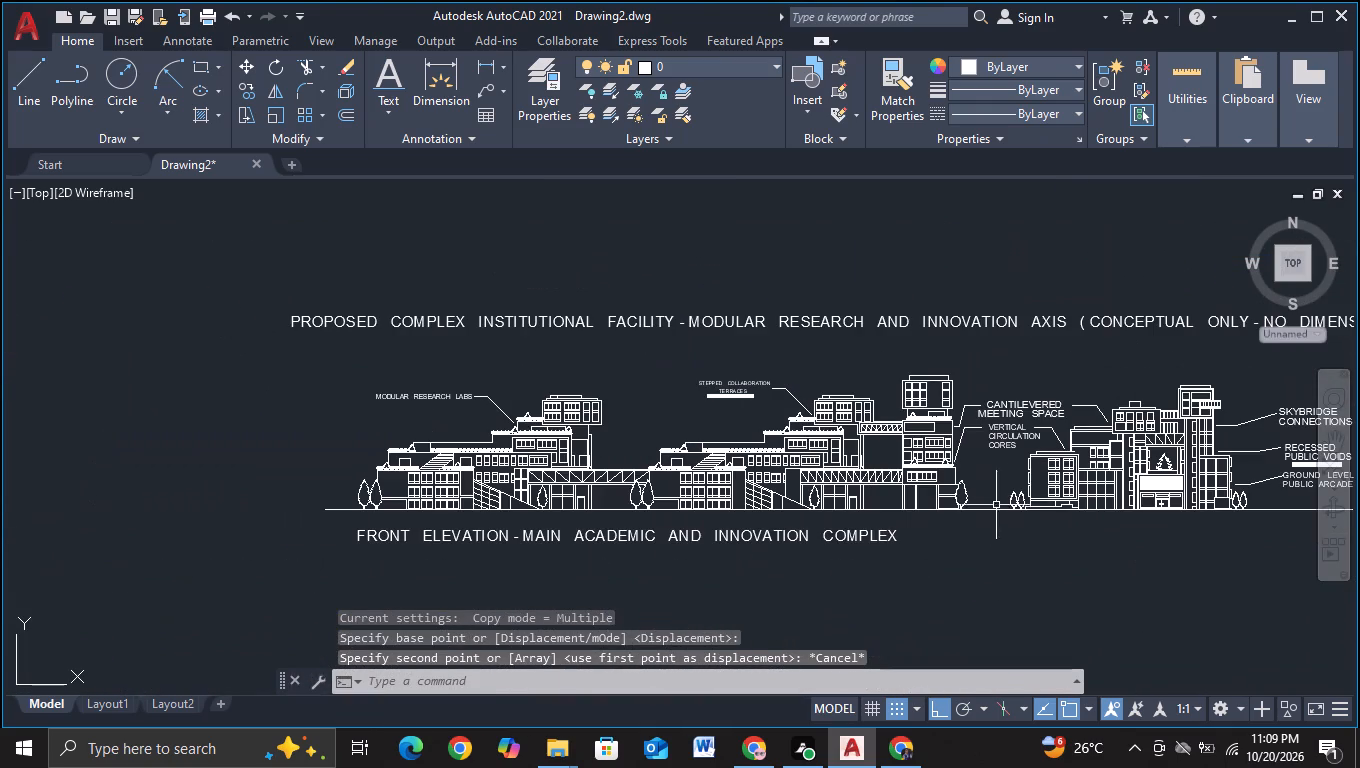
{"action": "left_click", "coordinate": [964, 343]}
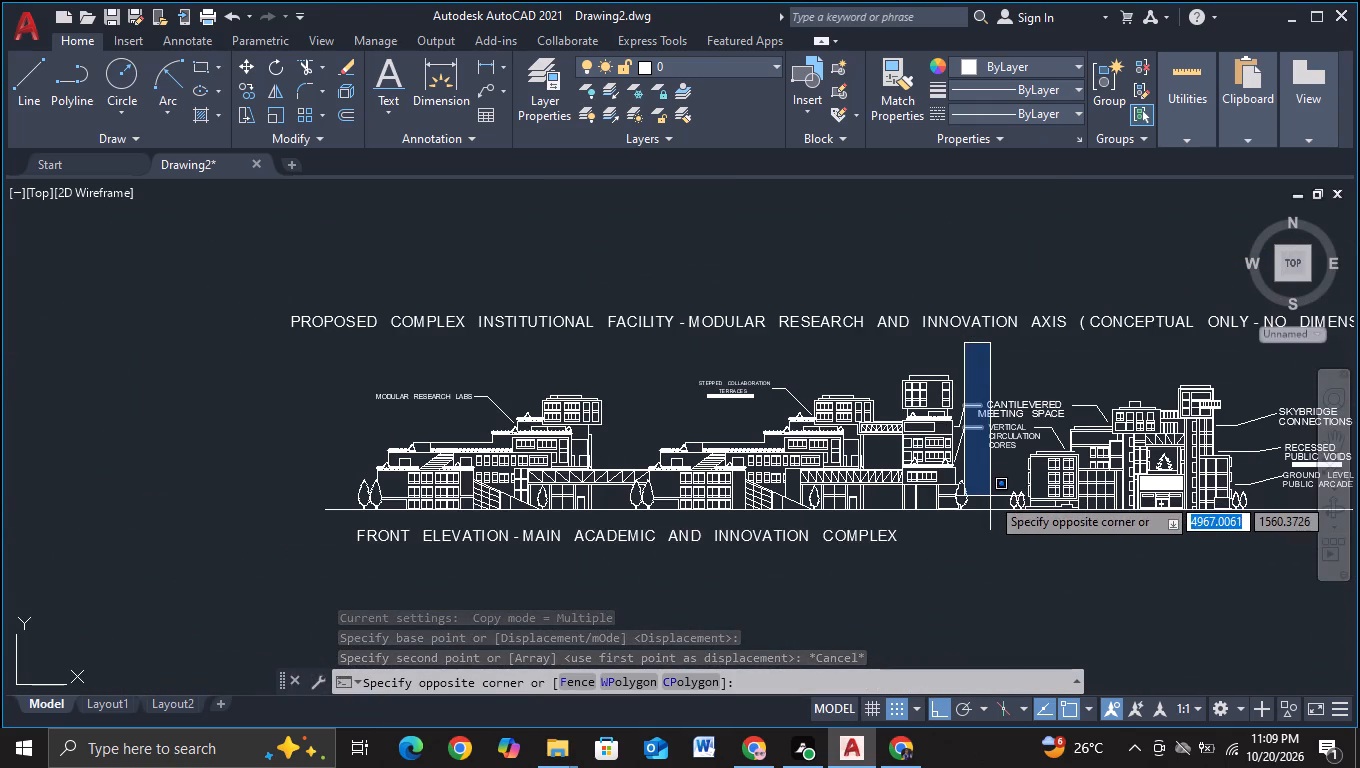
{"action": "key", "text": "Escape"}
{"action": "left_click", "coordinate": [976, 527]}
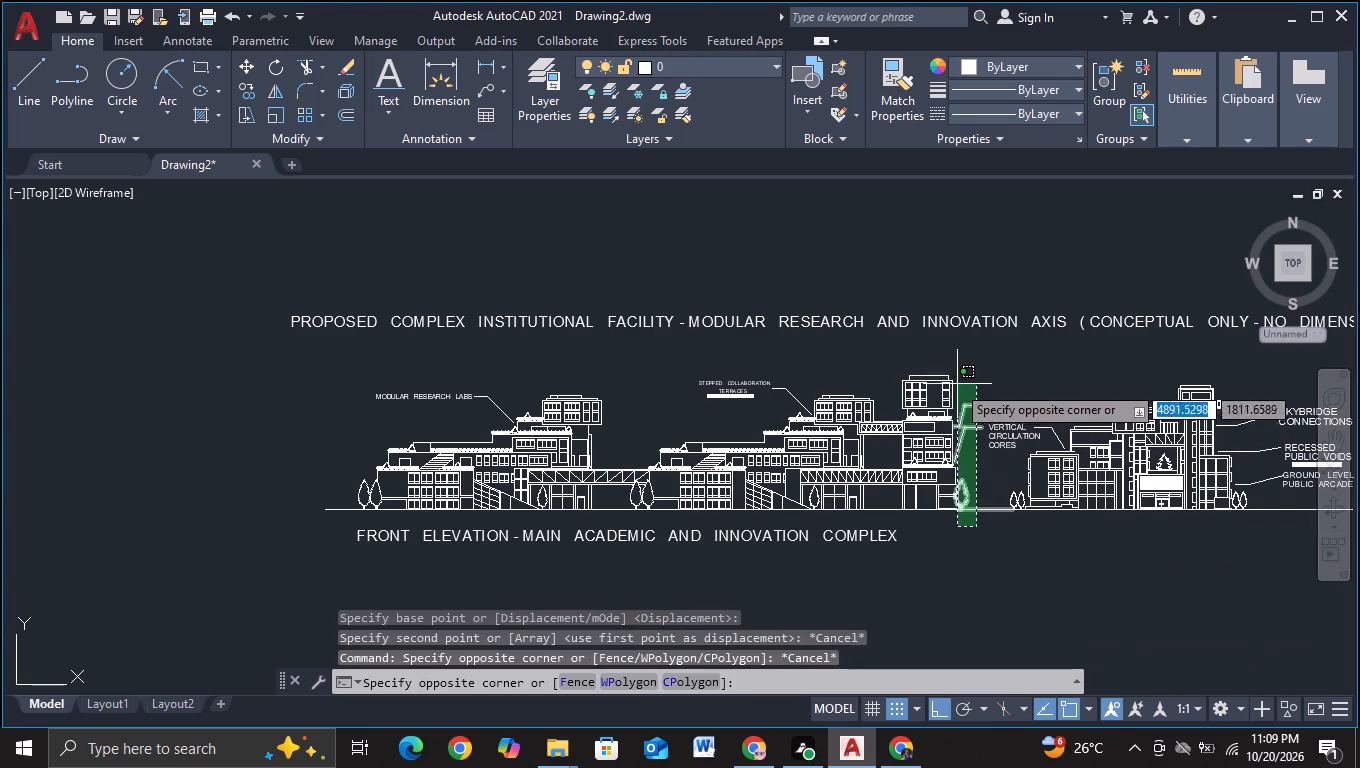
{"action": "left_click", "coordinate": [619, 364]}
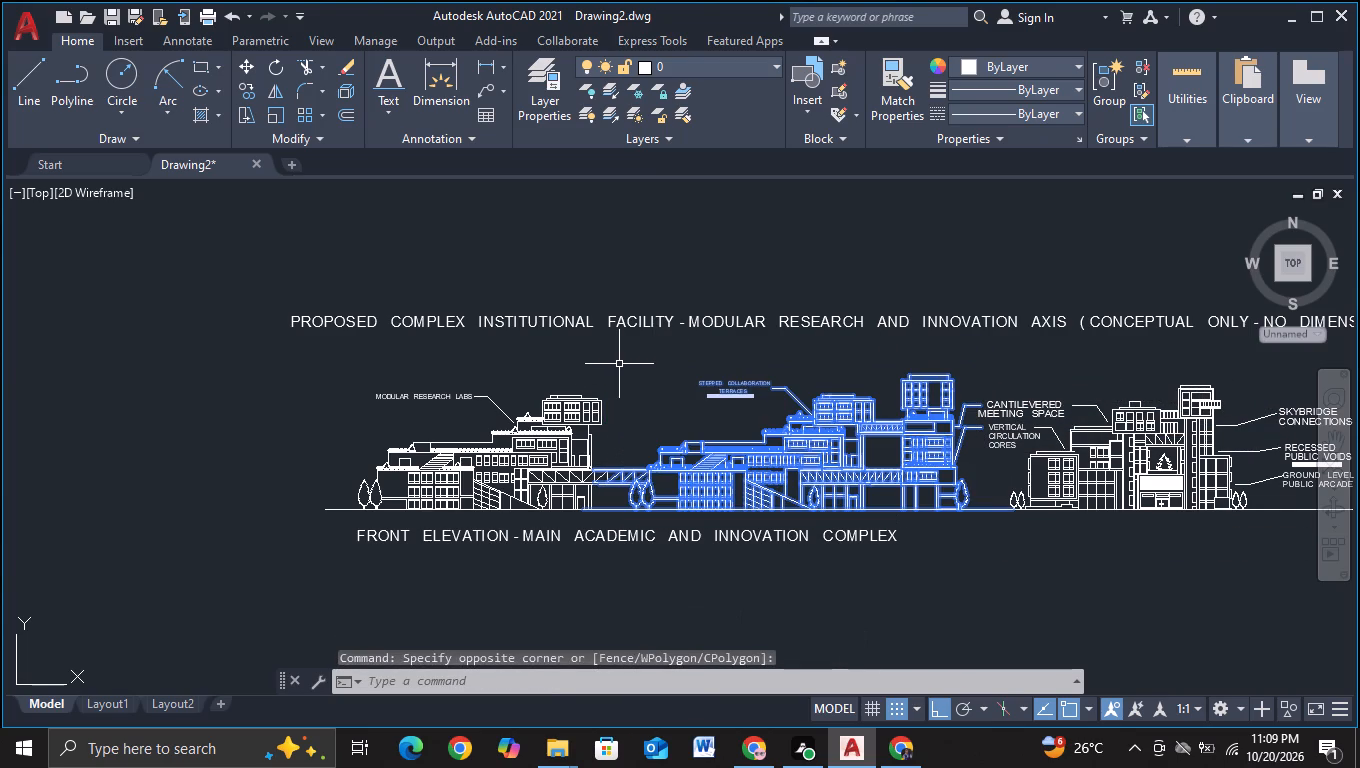
{"action": "key", "text": "c"}
{"action": "left_click", "coordinate": [808, 431]}
{"action": "left_click", "coordinate": [811, 435]}
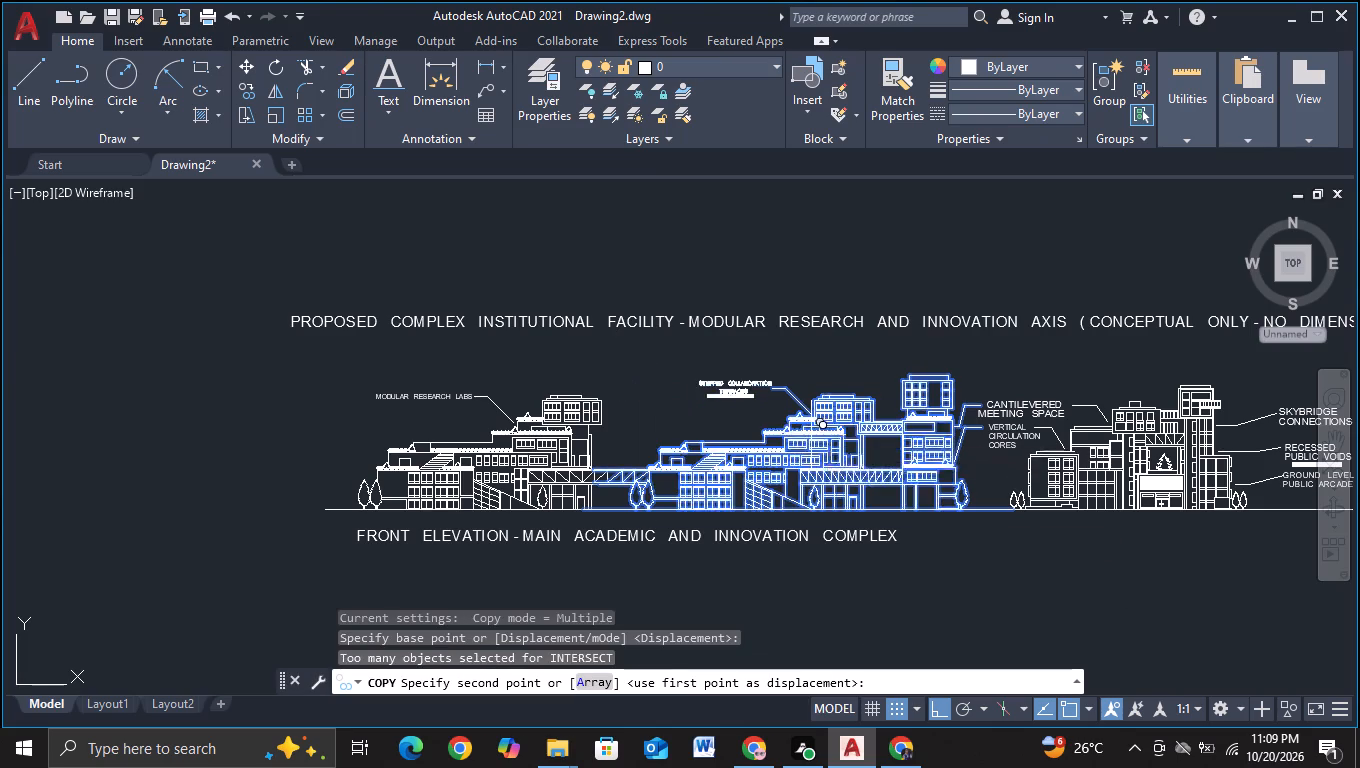
{"action": "scroll", "coordinate": [827, 546], "scroll_direction": "down", "scroll_amount": 2}
{"action": "middle_click_drag", "start_coordinate": [843, 574], "coordinate": [809, 435]}
{"action": "middle_click_drag", "start_coordinate": [801, 578], "coordinate": [794, 527]}
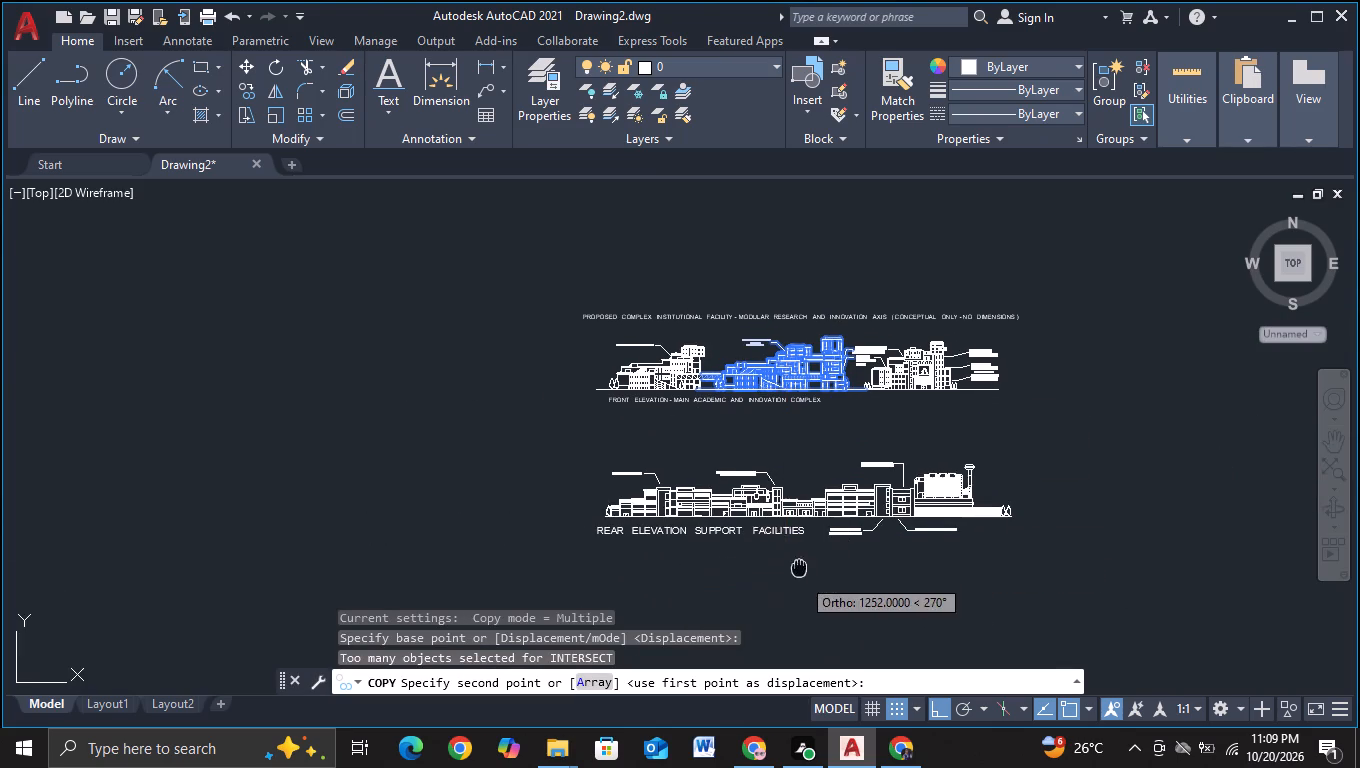
{"action": "middle_click_drag", "start_coordinate": [794, 527], "coordinate": [787, 439]}
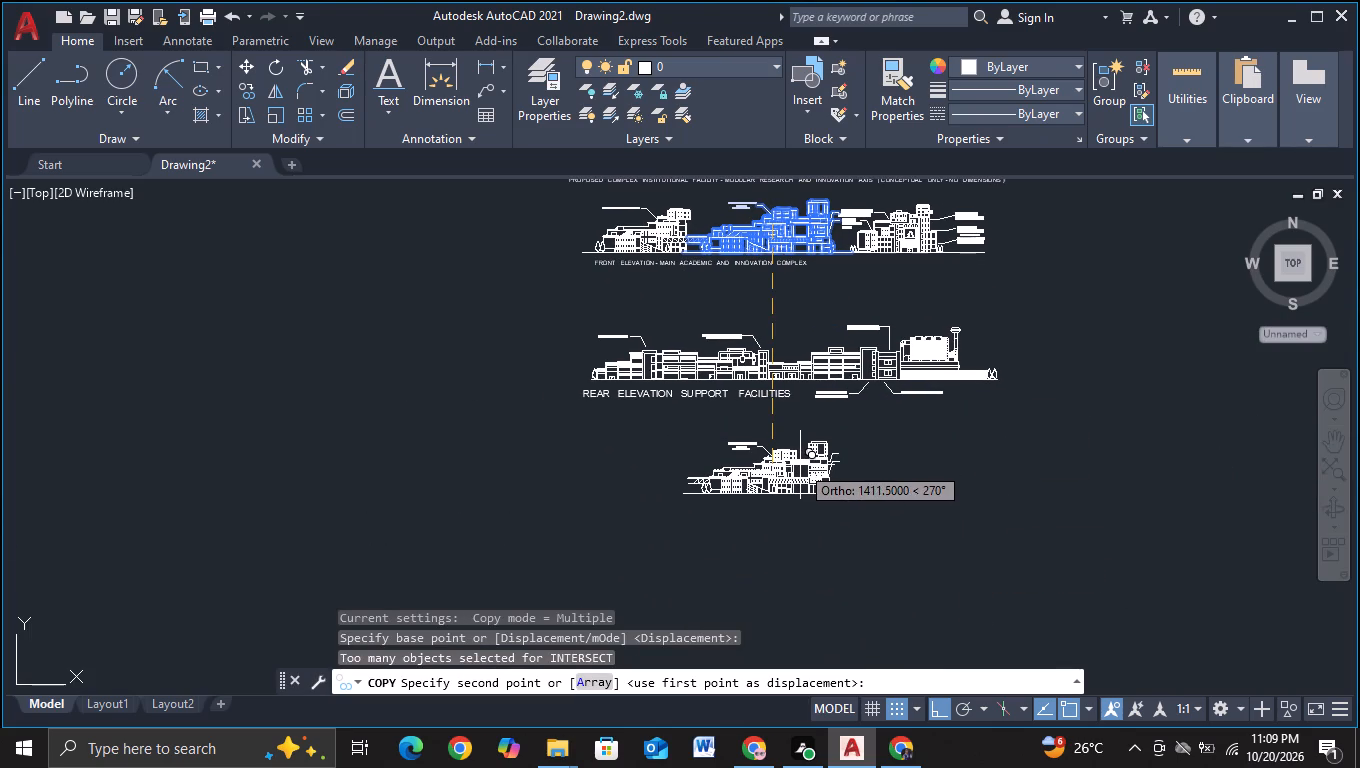
{"action": "left_click", "coordinate": [800, 465]}
{"action": "key", "text": "Escape"}
Examine the front elevation and the copied building group beneath the rear elevation, focusing on the copy's upper blocks.
{"action": "scroll", "coordinate": [800, 465], "scroll_direction": "down", "scroll_amount": 2}
{"action": "middle_click_drag", "start_coordinate": [809, 444], "coordinate": [806, 530]}
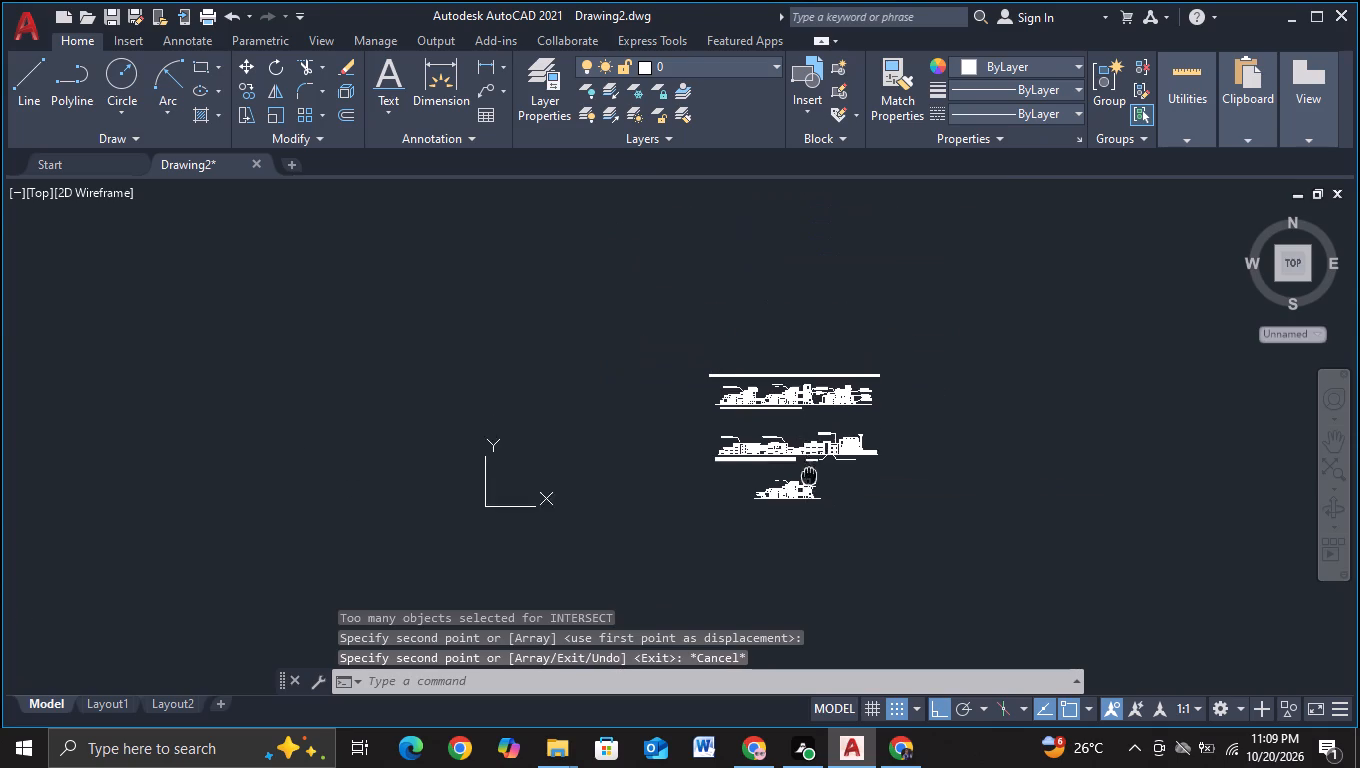
{"action": "middle_click_drag", "start_coordinate": [806, 530], "coordinate": [798, 583]}
{"action": "scroll", "coordinate": [790, 563], "scroll_direction": "up", "scroll_amount": 5}
{"action": "middle_click_drag", "start_coordinate": [754, 473], "coordinate": [749, 685]}
{"action": "middle_click_drag", "start_coordinate": [776, 533], "coordinate": [783, 549]}
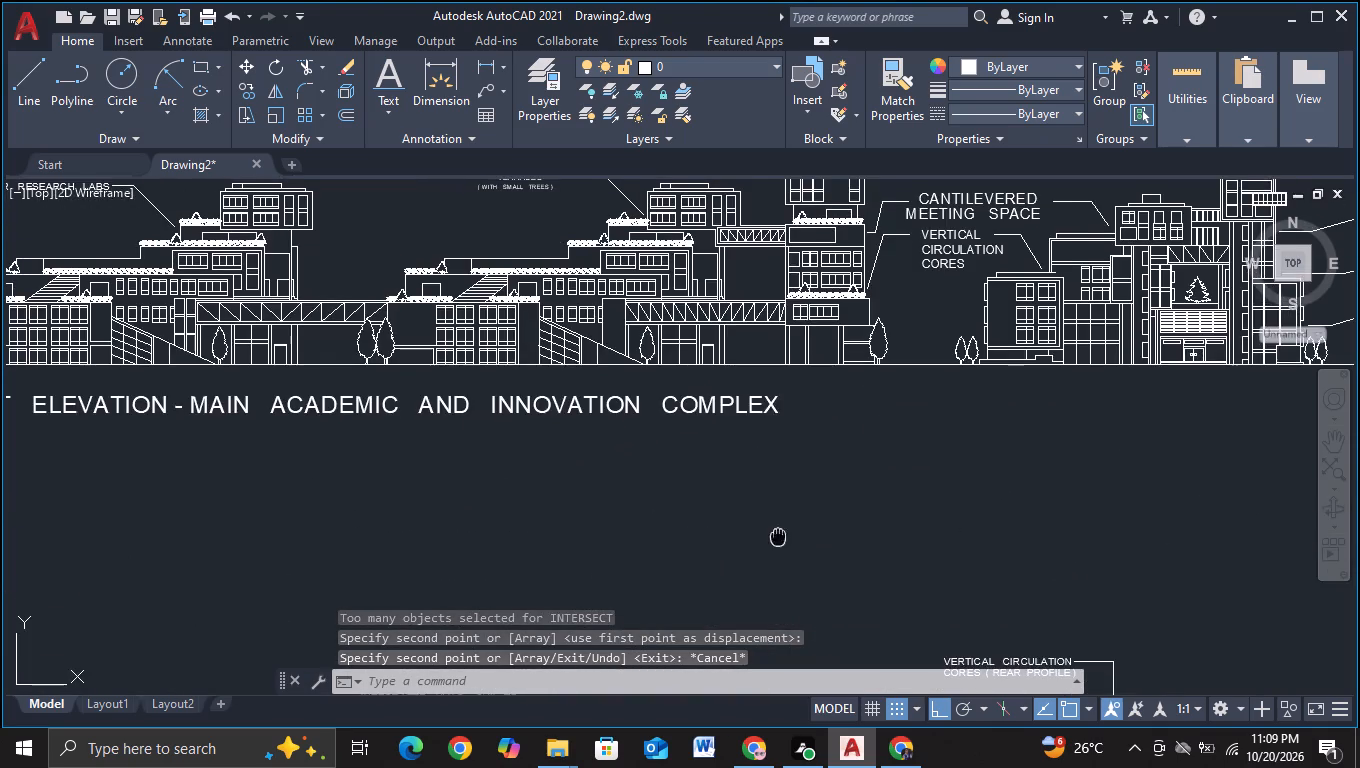
{"action": "middle_click_drag", "start_coordinate": [783, 549], "coordinate": [791, 605]}
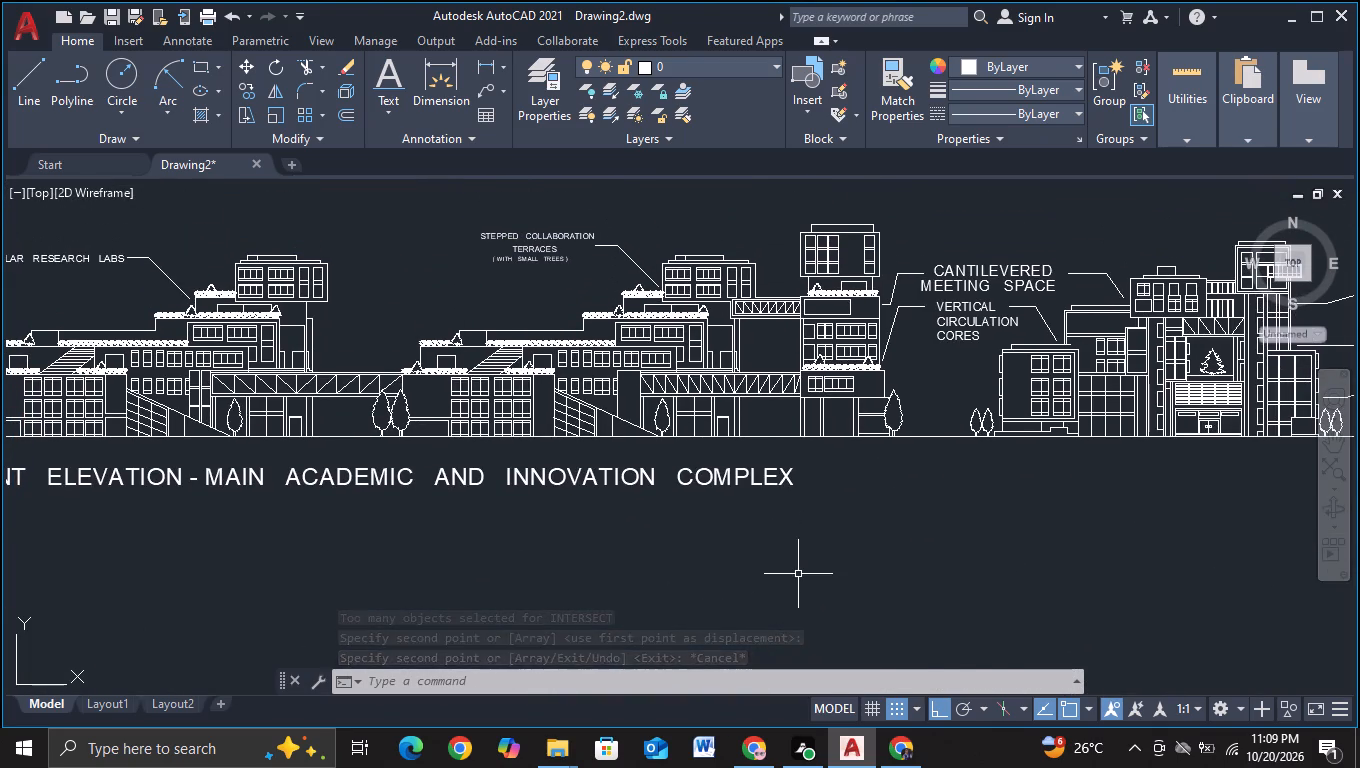
{"action": "scroll", "coordinate": [798, 574], "scroll_direction": "down", "scroll_amount": 2}
{"action": "middle_click_drag", "start_coordinate": [798, 577], "coordinate": [787, 409]}
{"action": "middle_click_drag", "start_coordinate": [764, 626], "coordinate": [733, 466]}
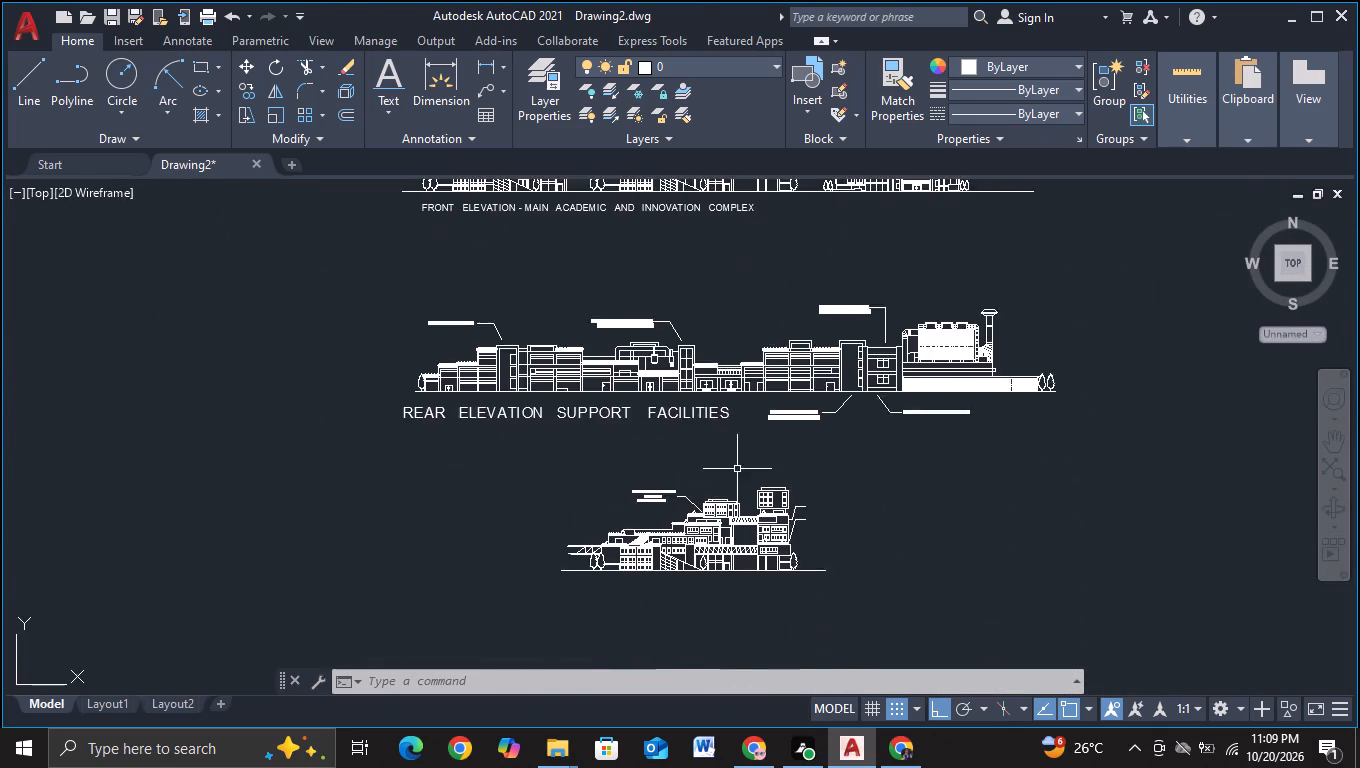
{"action": "scroll", "coordinate": [737, 471], "scroll_direction": "up", "scroll_amount": 2}
{"action": "middle_click_drag", "start_coordinate": [746, 506], "coordinate": [735, 407]}
{"action": "scroll", "coordinate": [739, 420], "scroll_direction": "up", "scroll_amount": 1}
{"action": "middle_click_drag", "start_coordinate": [748, 431], "coordinate": [695, 391]}
{"action": "scroll", "coordinate": [696, 394], "scroll_direction": "up", "scroll_amount": 2}
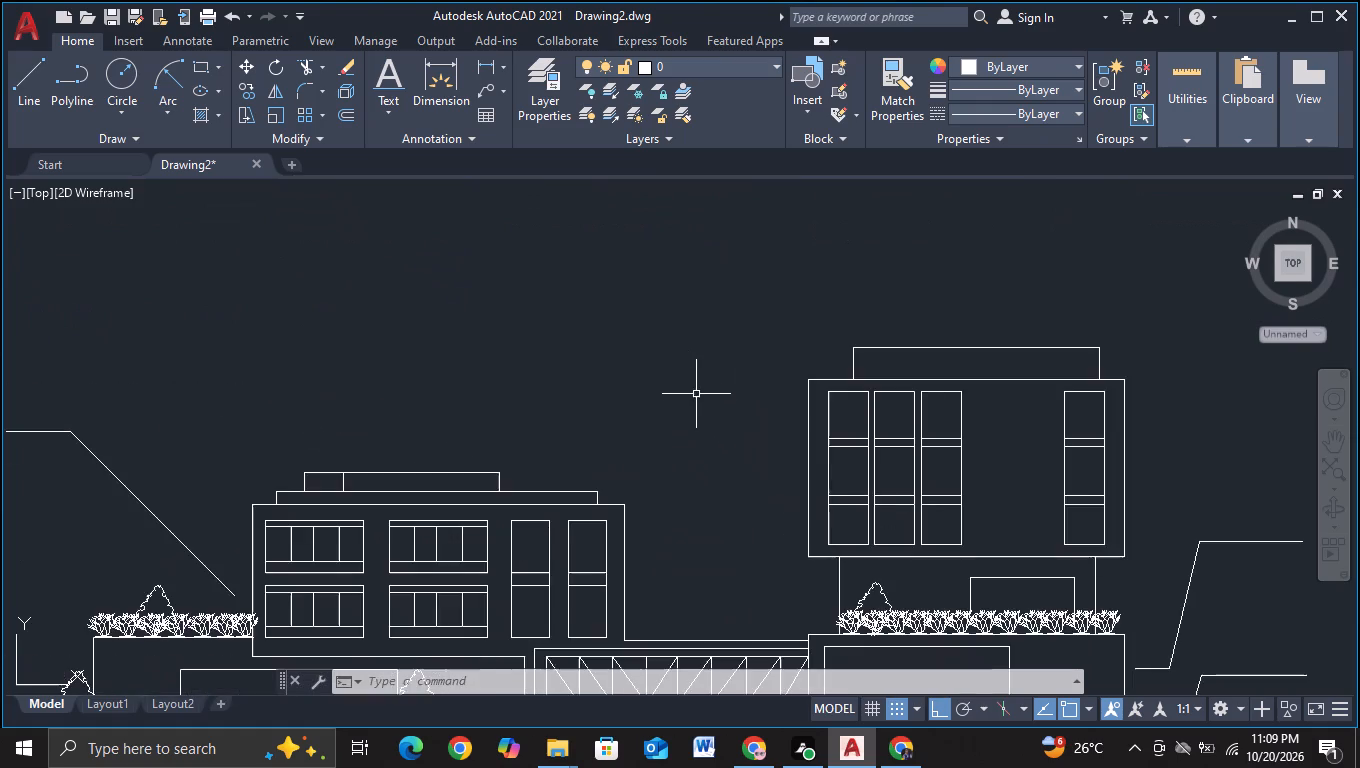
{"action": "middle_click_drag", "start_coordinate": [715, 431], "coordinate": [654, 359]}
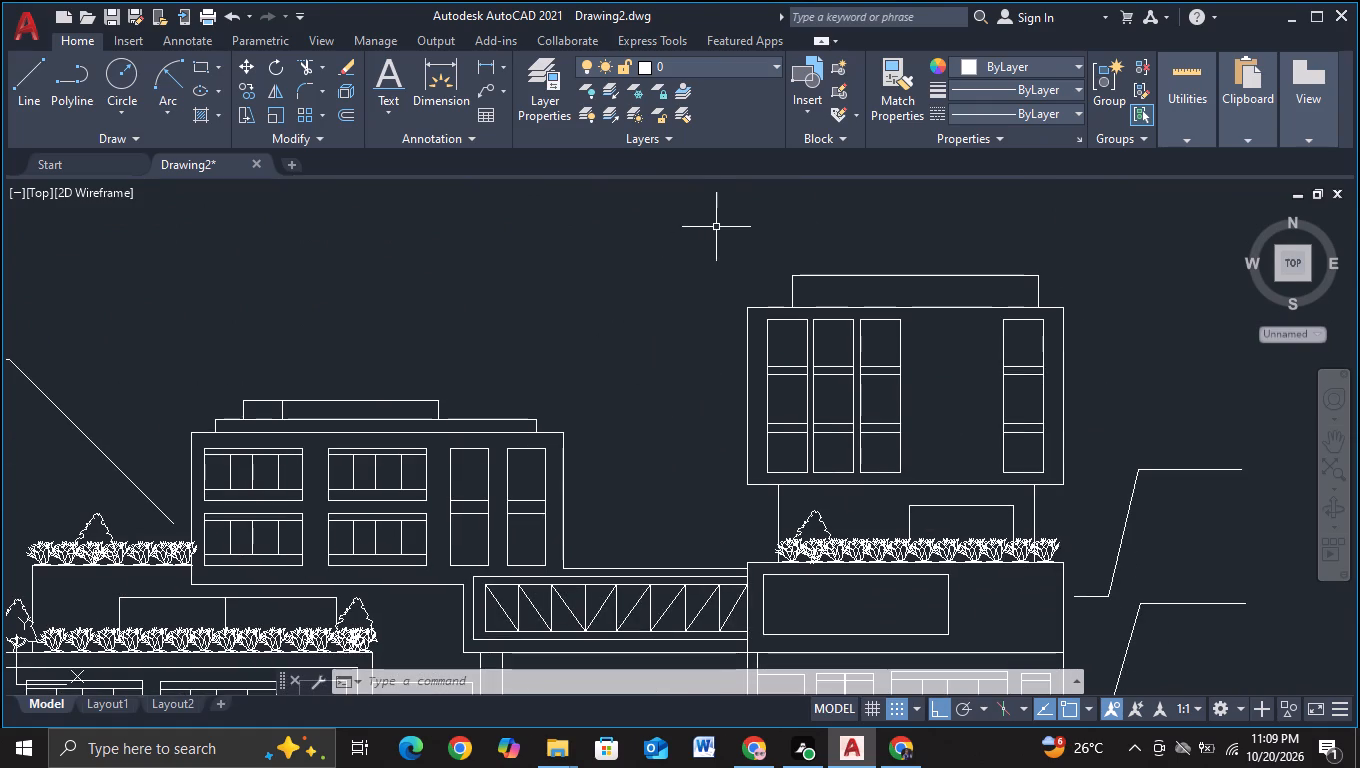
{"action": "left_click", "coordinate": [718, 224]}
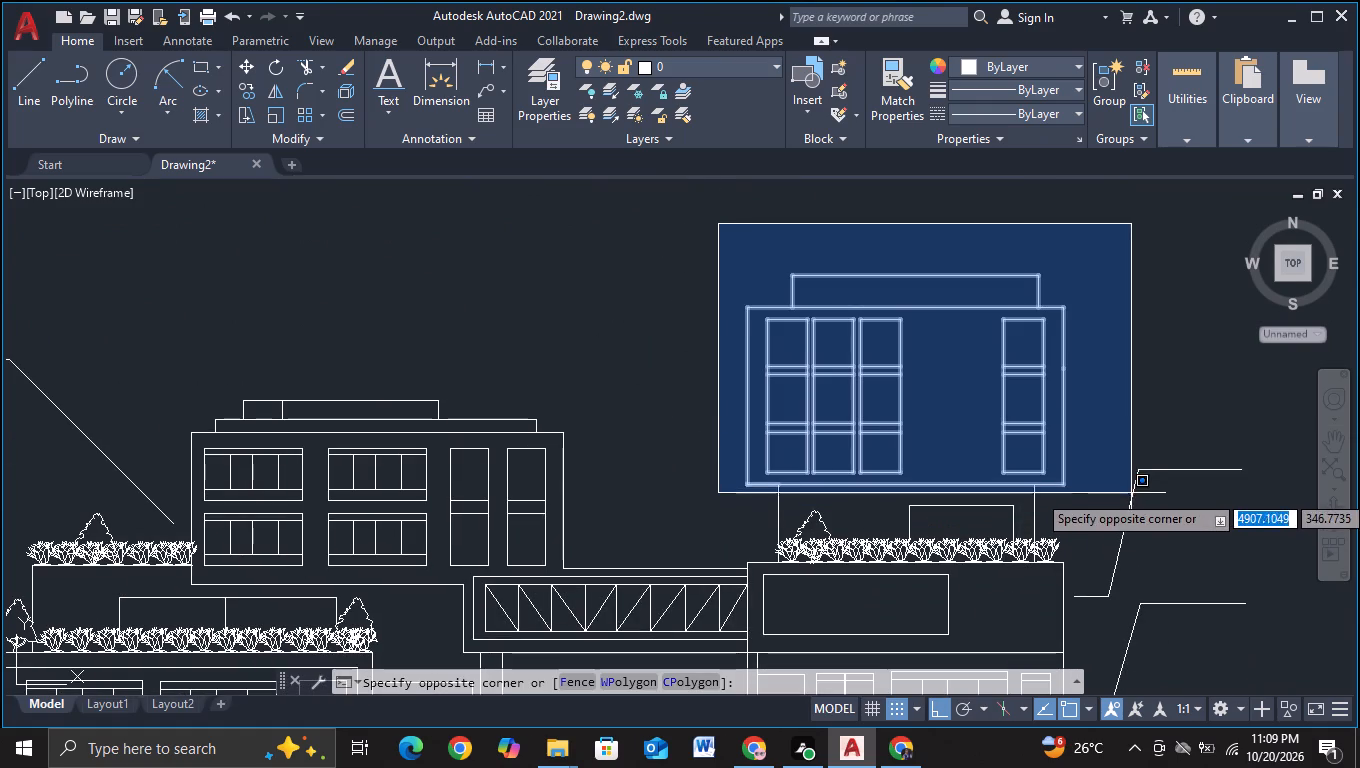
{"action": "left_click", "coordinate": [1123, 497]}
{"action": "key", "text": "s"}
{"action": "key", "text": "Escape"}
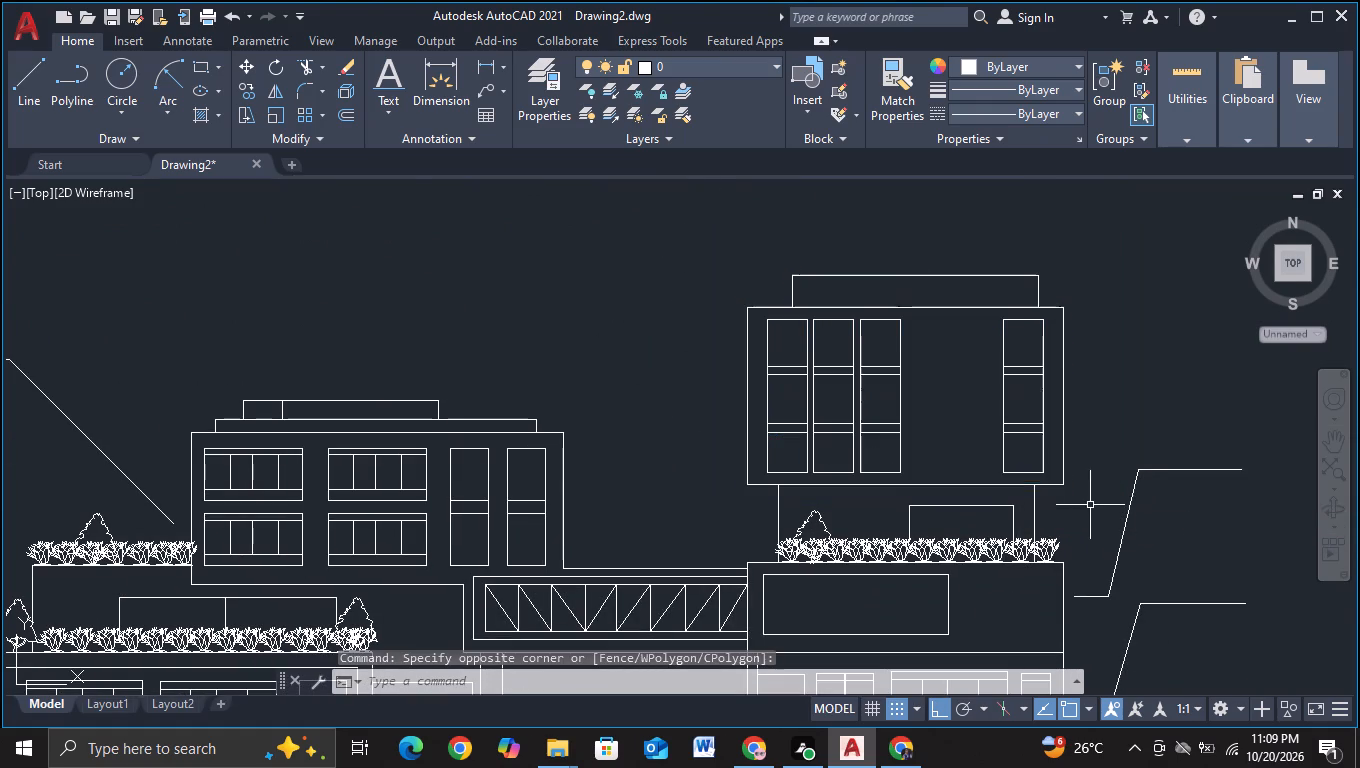
Trim away the horizontal part of the leader beside the STEPPED COLLABORATION TERRACES label in the copied building group.
{"action": "left_click", "coordinate": [301, 69]}
{"action": "scroll", "coordinate": [412, 258], "scroll_direction": "down", "scroll_amount": 2}
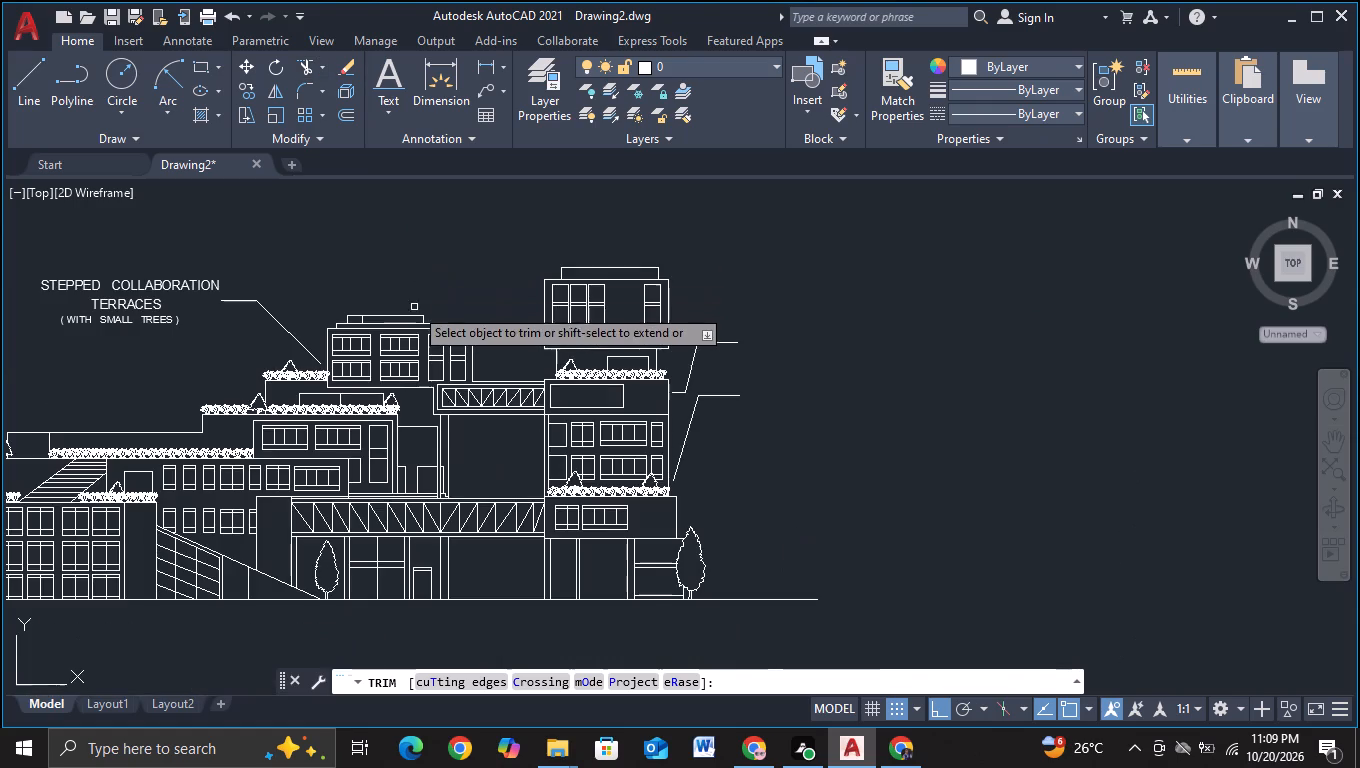
{"action": "middle_click_drag", "start_coordinate": [412, 292], "coordinate": [637, 275]}
{"action": "left_click_drag", "start_coordinate": [486, 261], "coordinate": [400, 327]}
{"action": "key", "text": "Escape"}
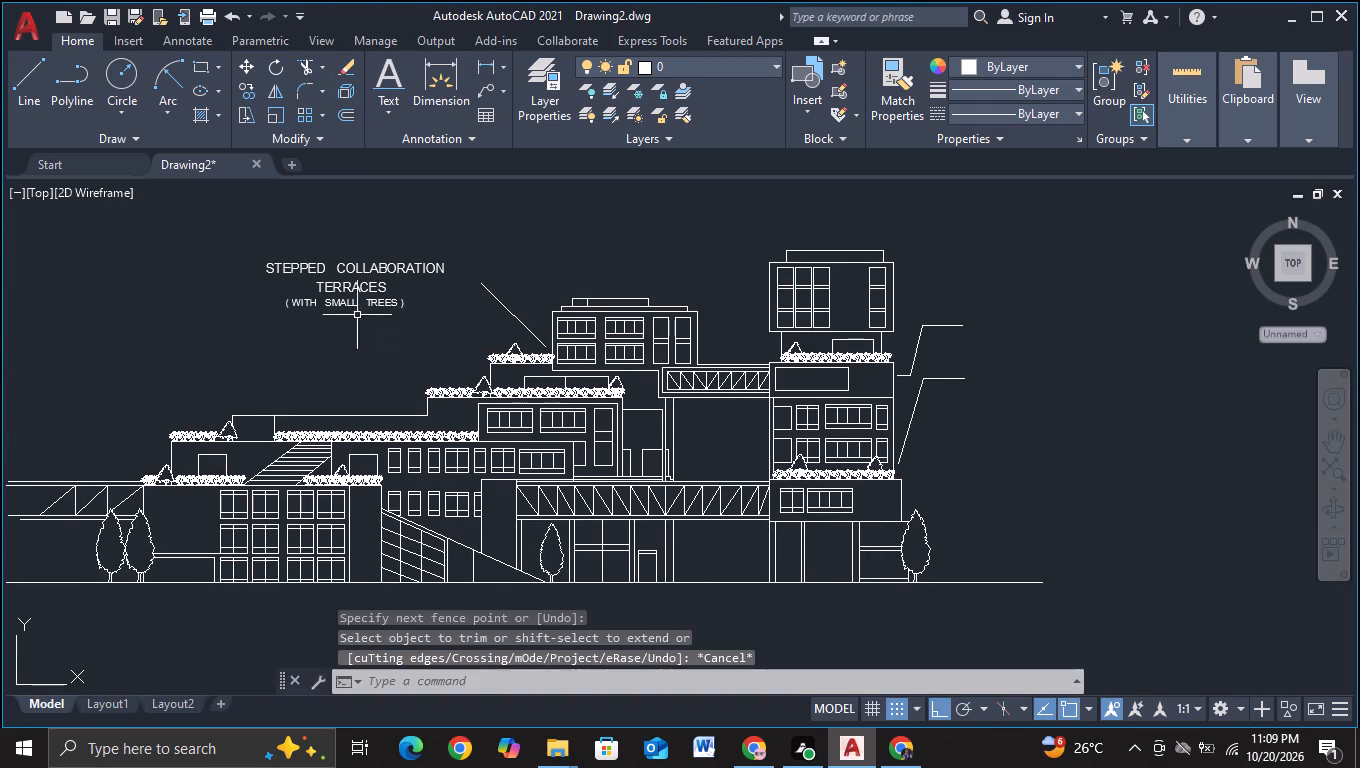
Delete the three-line STEPPED COLLABORATION TERRACES (WITH SMALL TREES) label from the copied building group.
{"action": "left_click_drag", "start_coordinate": [527, 274], "coordinate": [397, 337]}
{"action": "key", "text": "Escape"}
{"action": "left_click_drag", "start_coordinate": [245, 221], "coordinate": [244, 249]}
{"action": "left_click", "coordinate": [519, 330]}
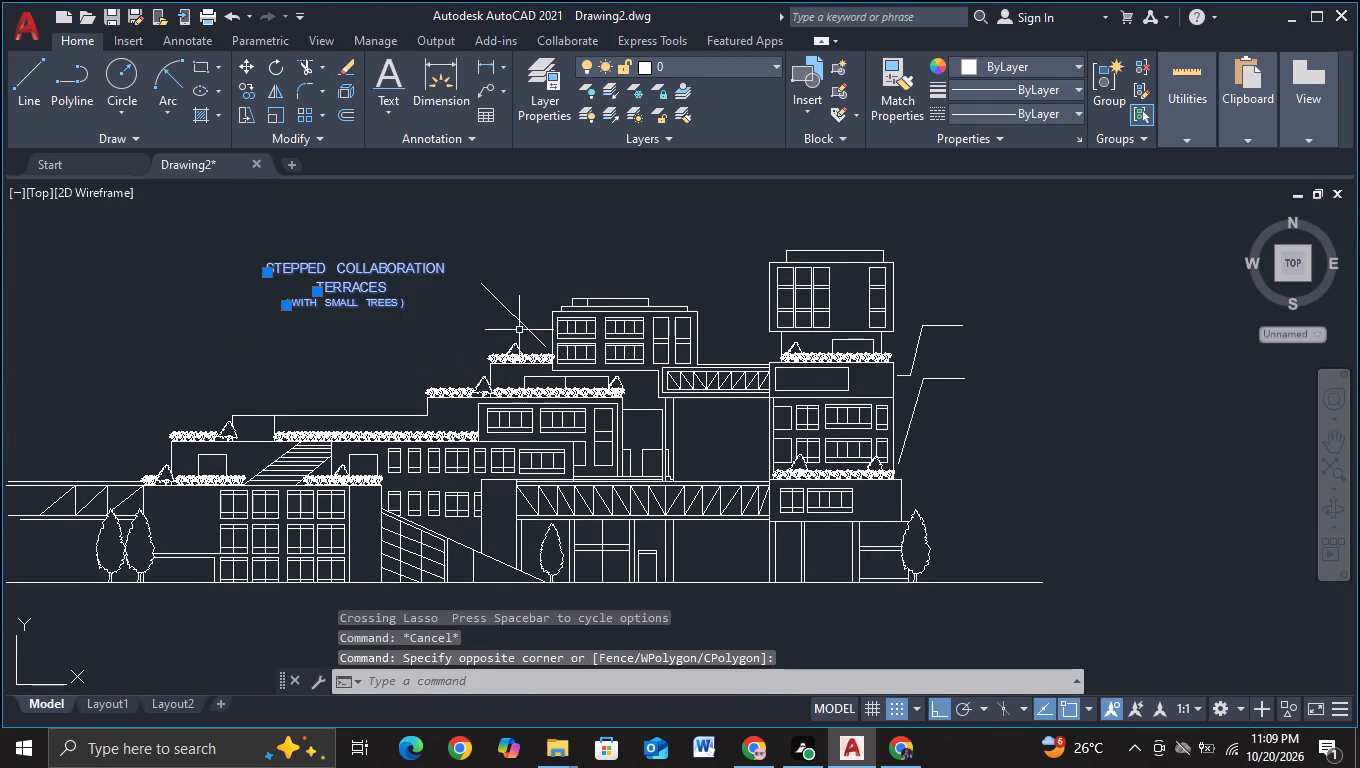
{"action": "key", "text": "Delete"}
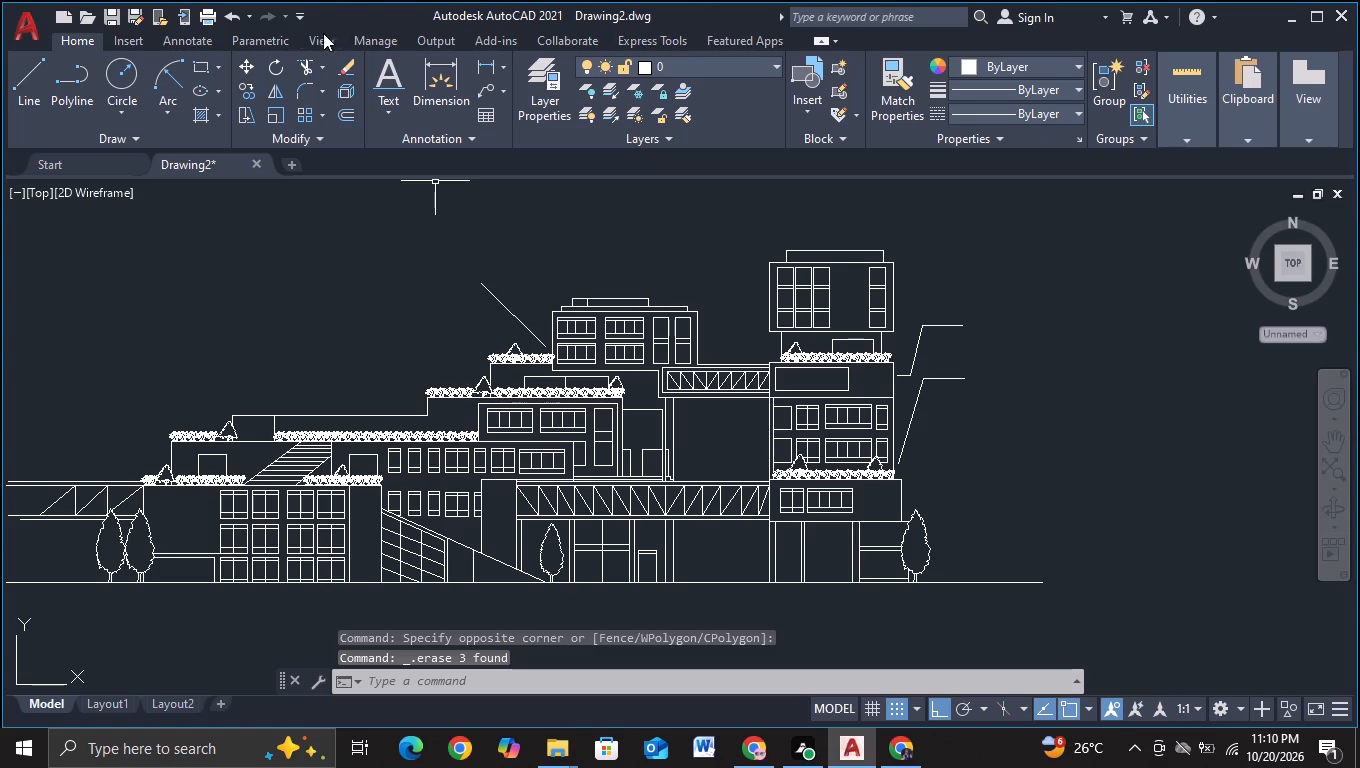
Trim away the remaining diagonal terraces leader and the two bent leaders beside the copied group's tower.
{"action": "left_click", "coordinate": [302, 65]}
{"action": "left_click_drag", "start_coordinate": [511, 273], "coordinate": [475, 308]}
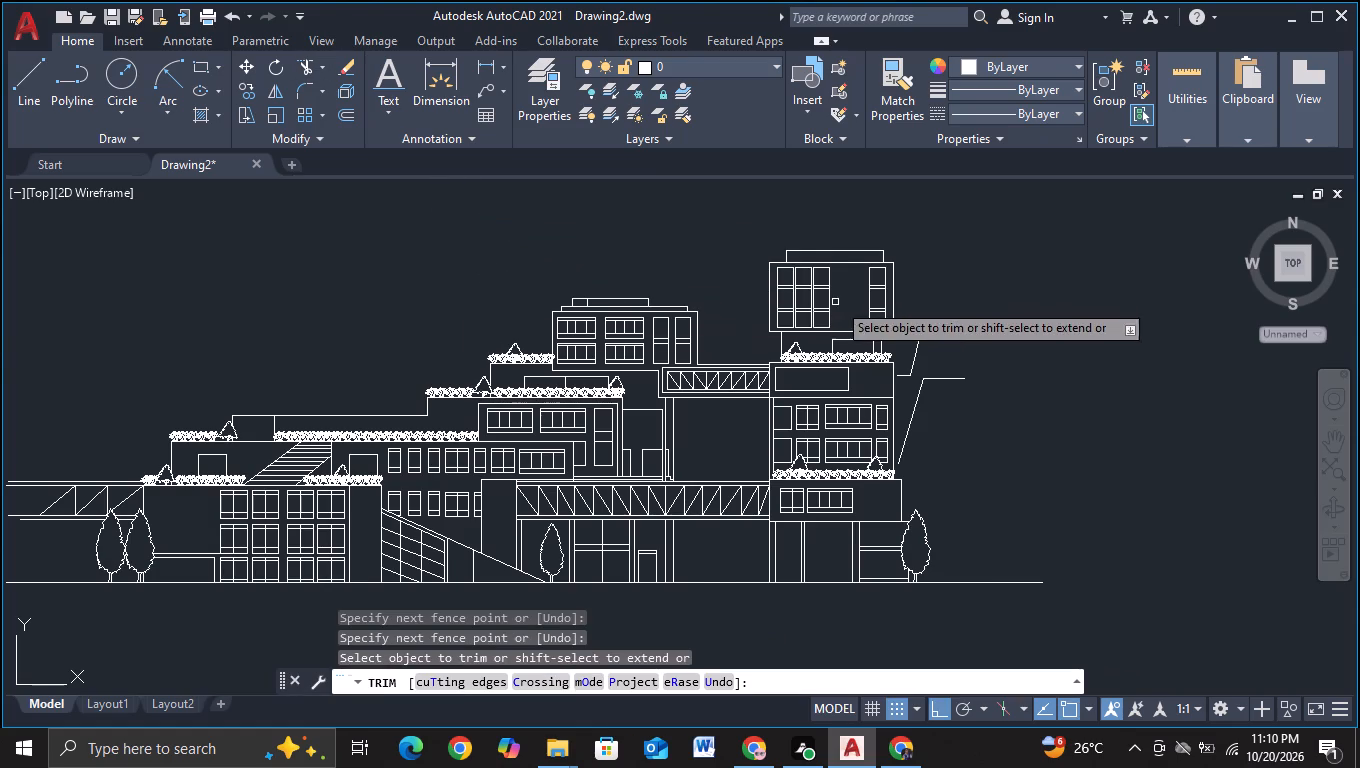
{"action": "left_click_drag", "start_coordinate": [937, 301], "coordinate": [960, 373]}
{"action": "left_click_drag", "start_coordinate": [942, 402], "coordinate": [923, 315]}
{"action": "left_click_drag", "start_coordinate": [922, 422], "coordinate": [941, 338]}
Trim away the cut-off truss bridge stub beside the copied group's lowest block, including the remnants between the two trees.
{"action": "middle_click_drag", "start_coordinate": [976, 469], "coordinate": [998, 348]}
{"action": "middle_click_drag", "start_coordinate": [539, 561], "coordinate": [809, 543]}
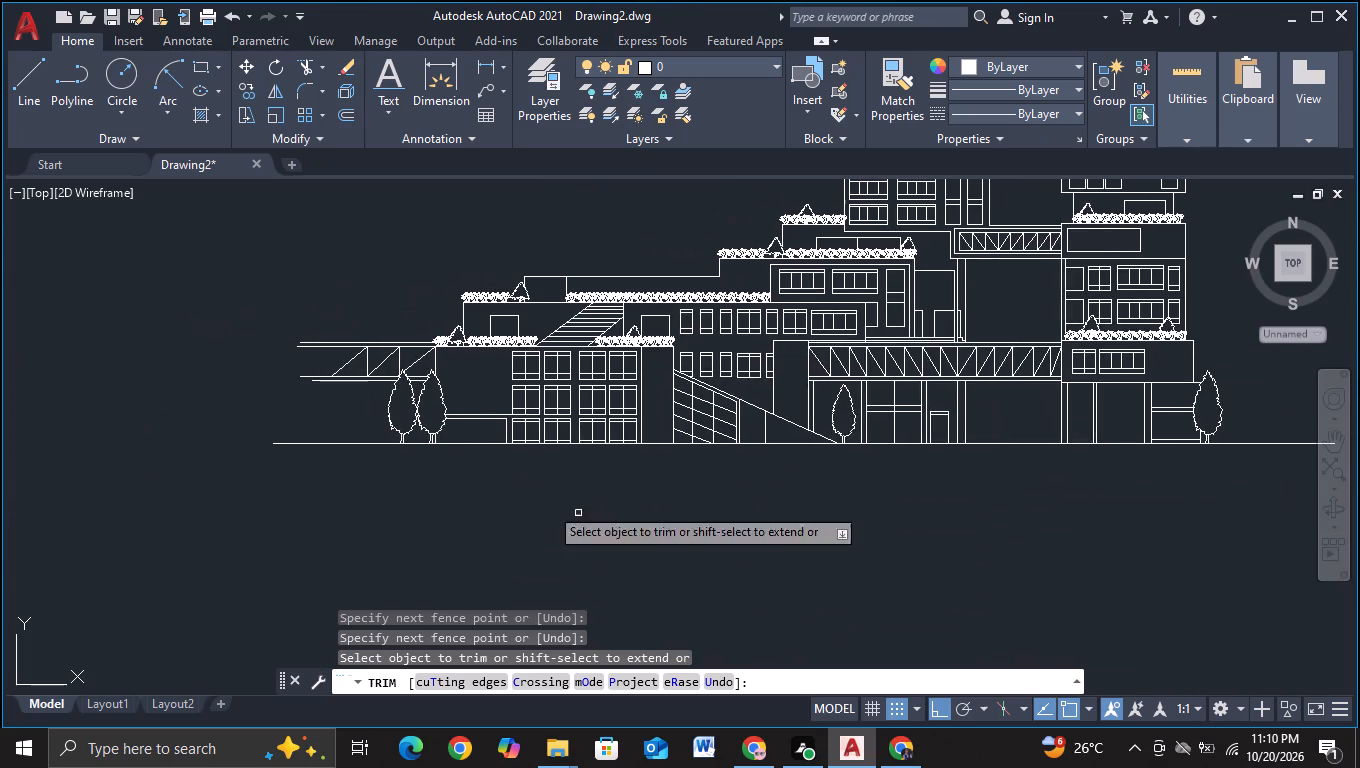
{"action": "left_click_drag", "start_coordinate": [347, 423], "coordinate": [367, 318]}
{"action": "left_click_drag", "start_coordinate": [324, 383], "coordinate": [324, 297]}
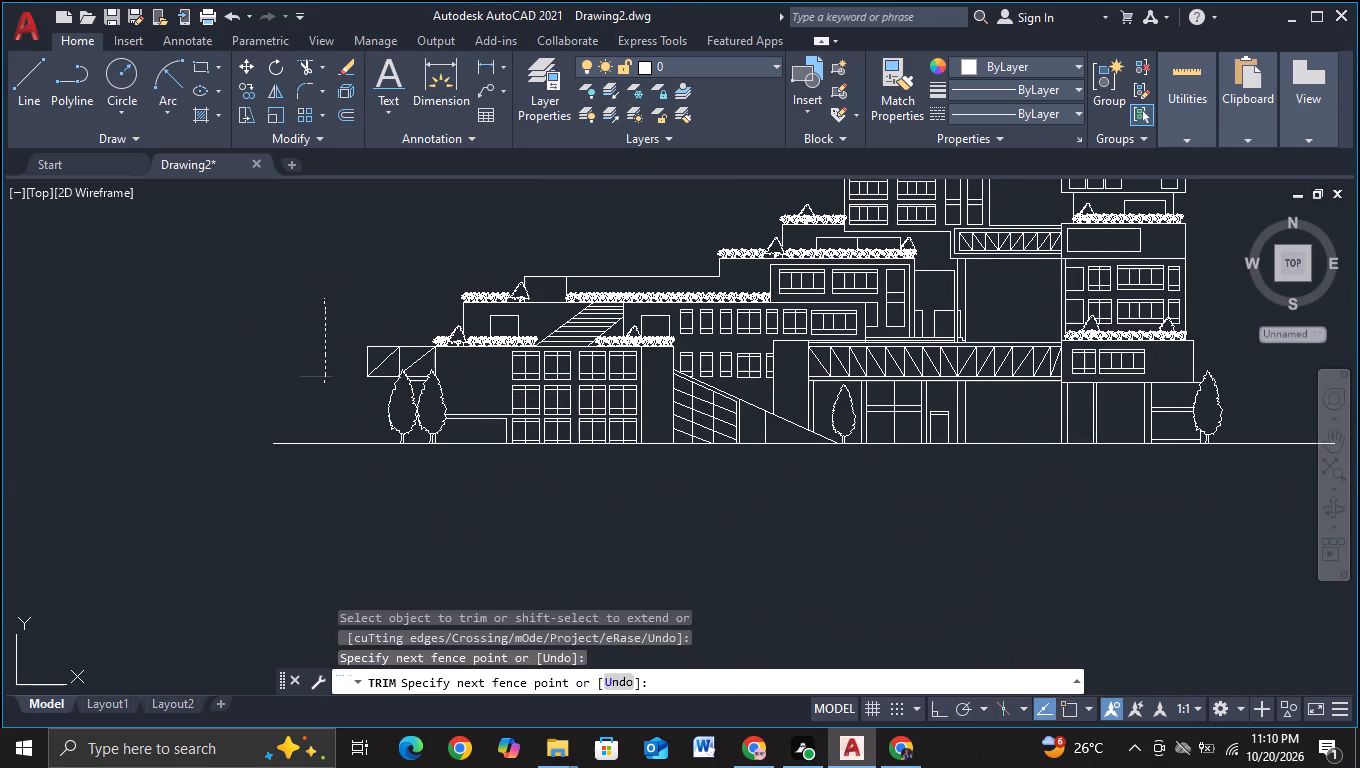
{"action": "middle_click_drag", "start_coordinate": [335, 331], "coordinate": [292, 447]}
{"action": "scroll", "coordinate": [291, 449], "scroll_direction": "up", "scroll_amount": 2}
{"action": "middle_click_drag", "start_coordinate": [288, 520], "coordinate": [274, 376]}
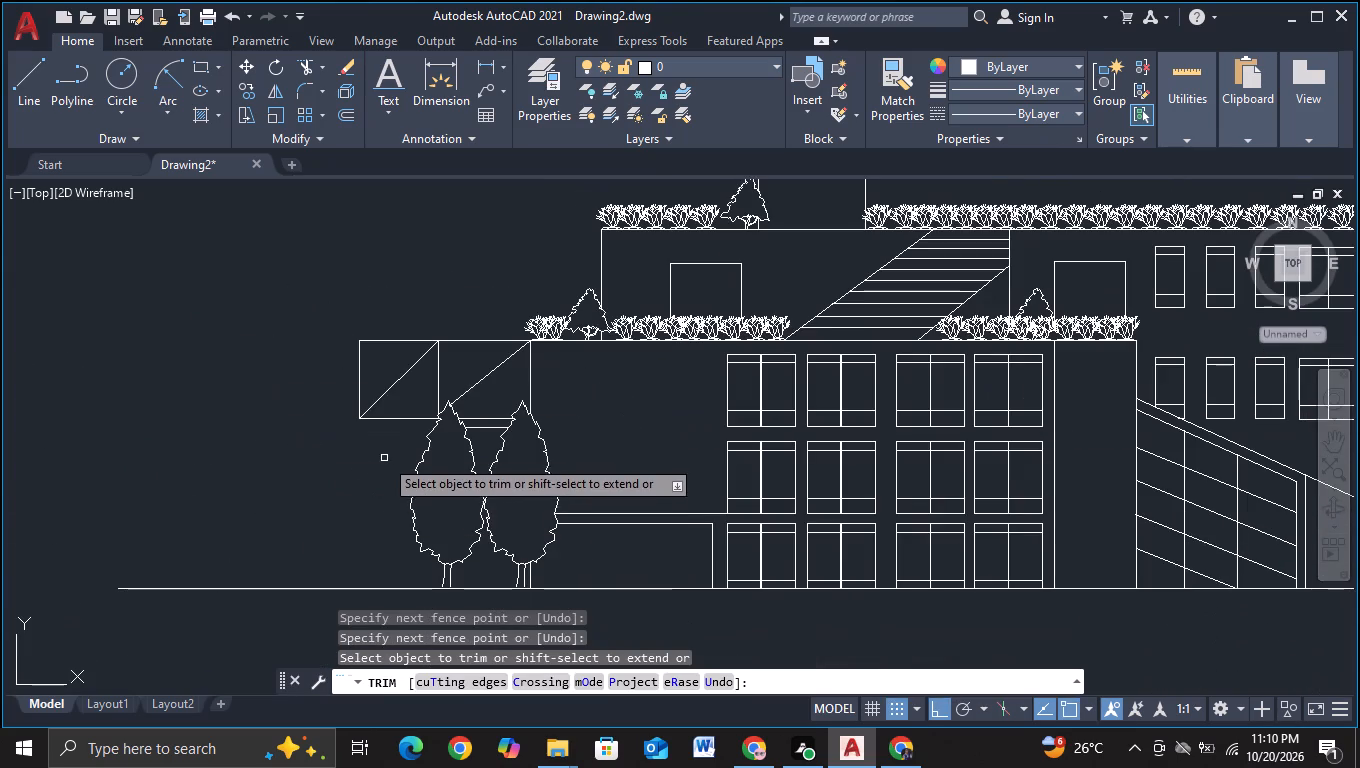
{"action": "left_click_drag", "start_coordinate": [383, 449], "coordinate": [407, 299]}
{"action": "left_click_drag", "start_coordinate": [408, 381], "coordinate": [328, 388]}
{"action": "left_click_drag", "start_coordinate": [498, 374], "coordinate": [443, 372]}
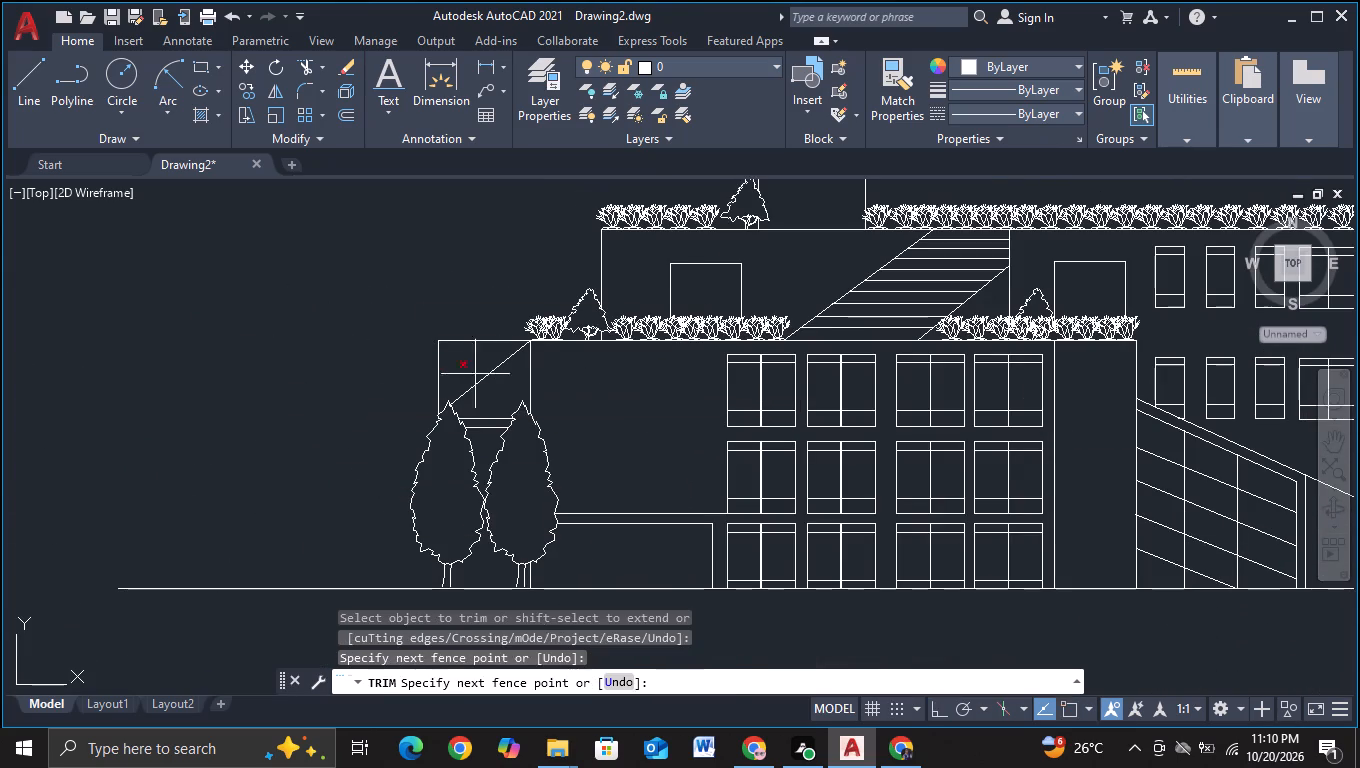
{"action": "left_click_drag", "start_coordinate": [443, 372], "coordinate": [397, 366]}
{"action": "left_click_drag", "start_coordinate": [472, 323], "coordinate": [490, 405]}
{"action": "left_click_drag", "start_coordinate": [478, 439], "coordinate": [480, 415]}
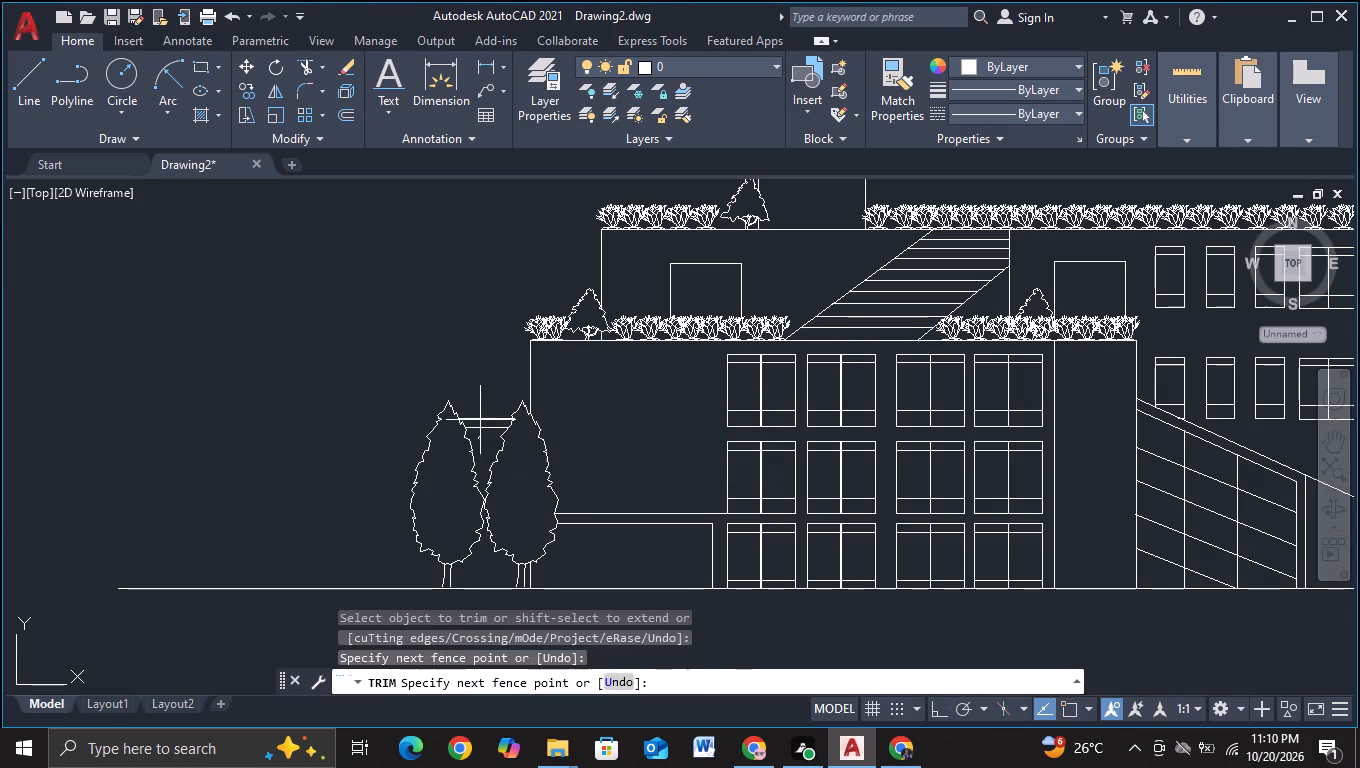
{"action": "left_click_drag", "start_coordinate": [480, 415], "coordinate": [480, 384]}
{"action": "scroll", "coordinate": [307, 414], "scroll_direction": "down", "scroll_amount": 1}
{"action": "scroll", "coordinate": [379, 579], "scroll_direction": "down", "scroll_amount": 1}
{"action": "middle_click_drag", "start_coordinate": [431, 584], "coordinate": [269, 521]}
{"action": "key", "text": "Escape"}
Draw two vertical cutting lines across the copied group's ground line, one just beyond the outermost trees at each end.
{"action": "middle_click_drag", "start_coordinate": [465, 532], "coordinate": [405, 580]}
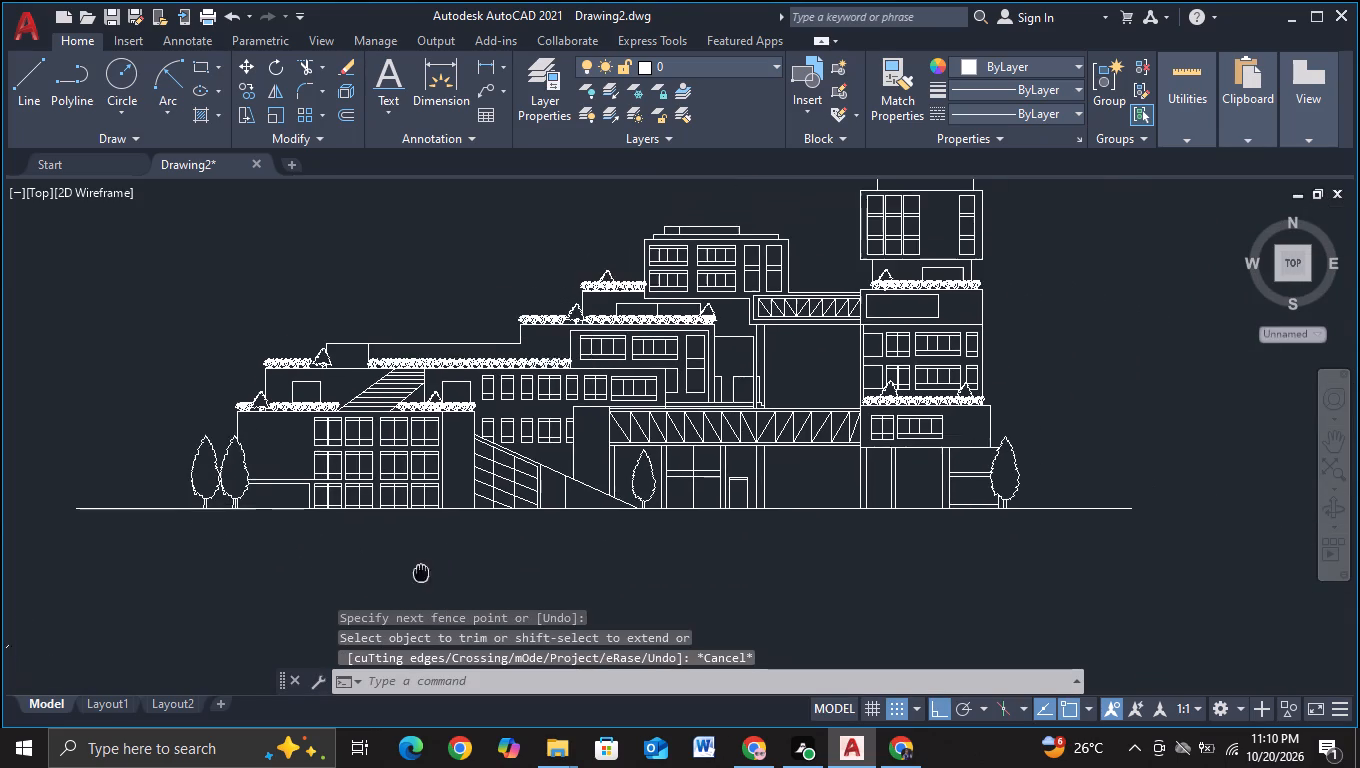
{"action": "middle_click_drag", "start_coordinate": [405, 580], "coordinate": [396, 582]}
{"action": "scroll", "coordinate": [508, 542], "scroll_direction": "down", "scroll_amount": 1}
{"action": "middle_click_drag", "start_coordinate": [510, 578], "coordinate": [500, 533]}
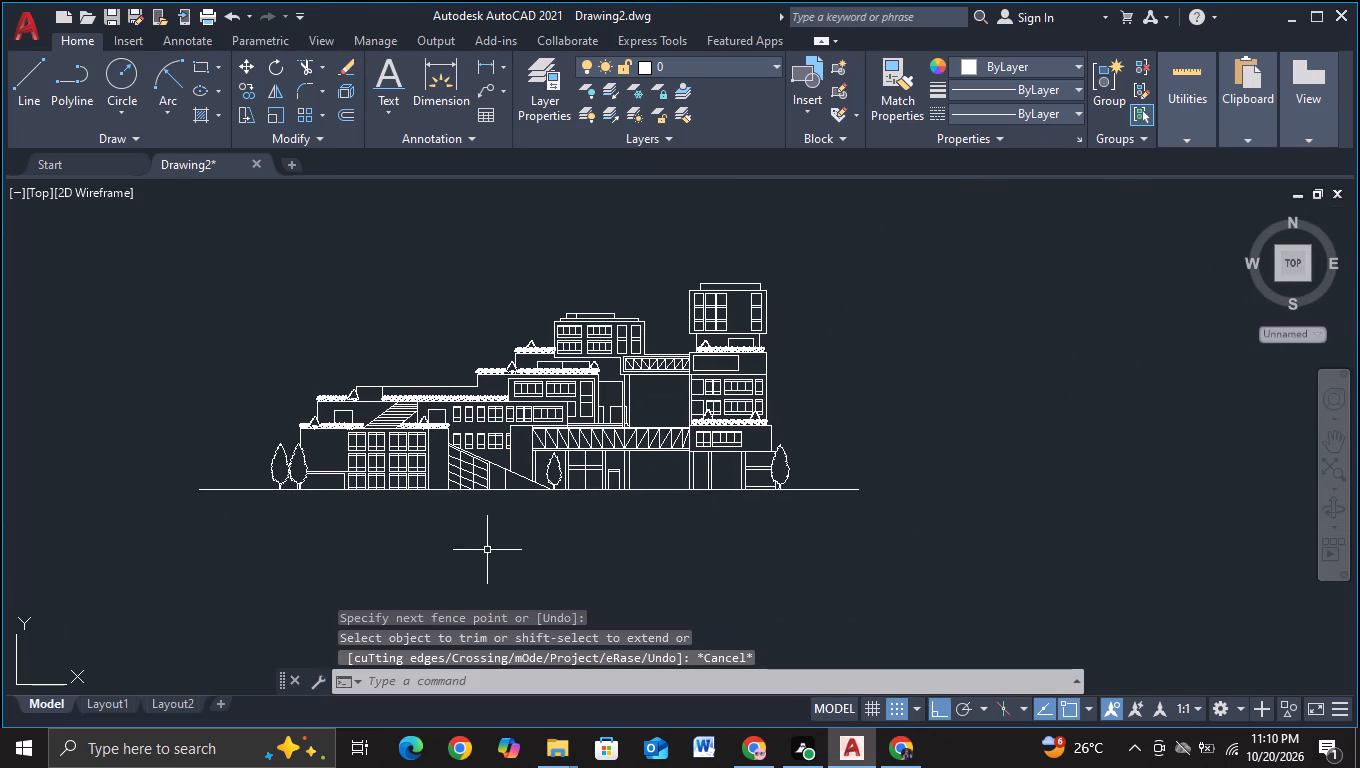
{"action": "middle_click_drag", "start_coordinate": [649, 516], "coordinate": [645, 620]}
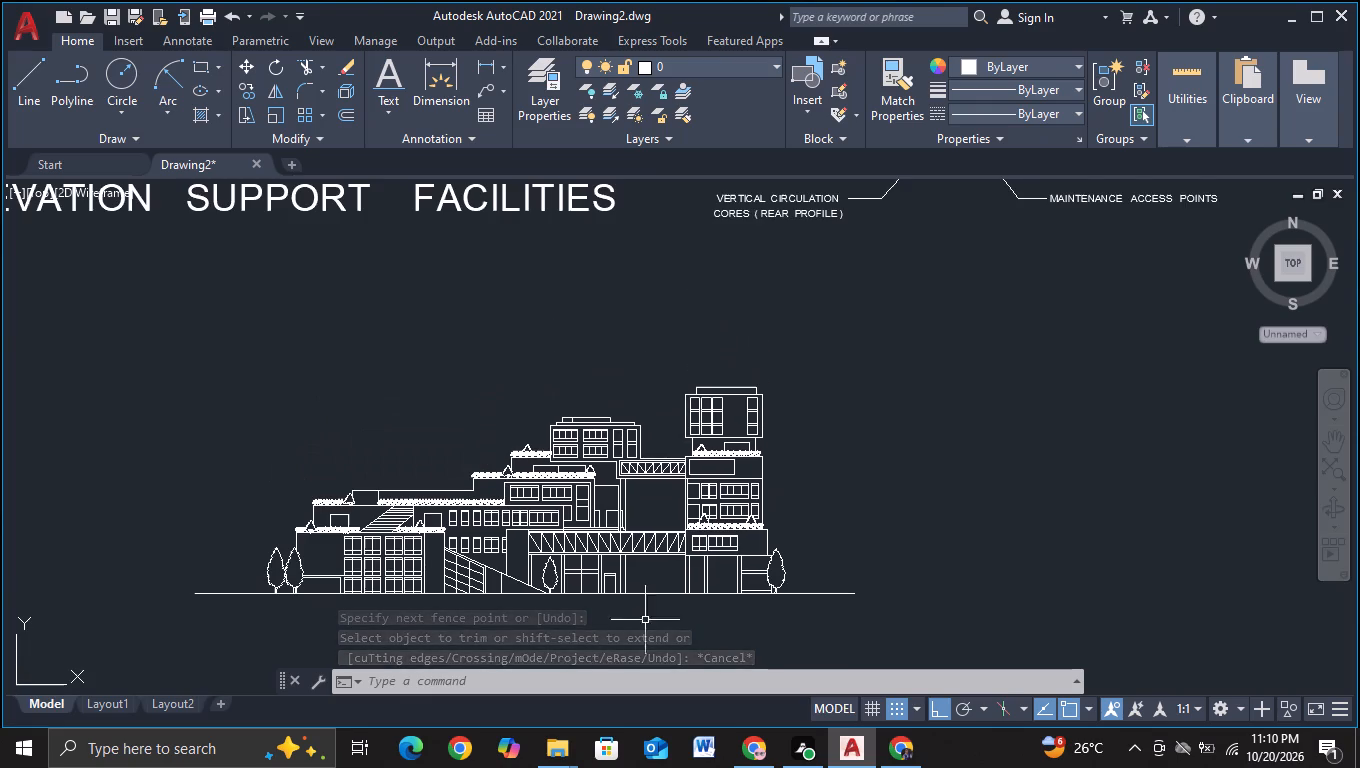
{"action": "middle_click_drag", "start_coordinate": [237, 455], "coordinate": [326, 367]}
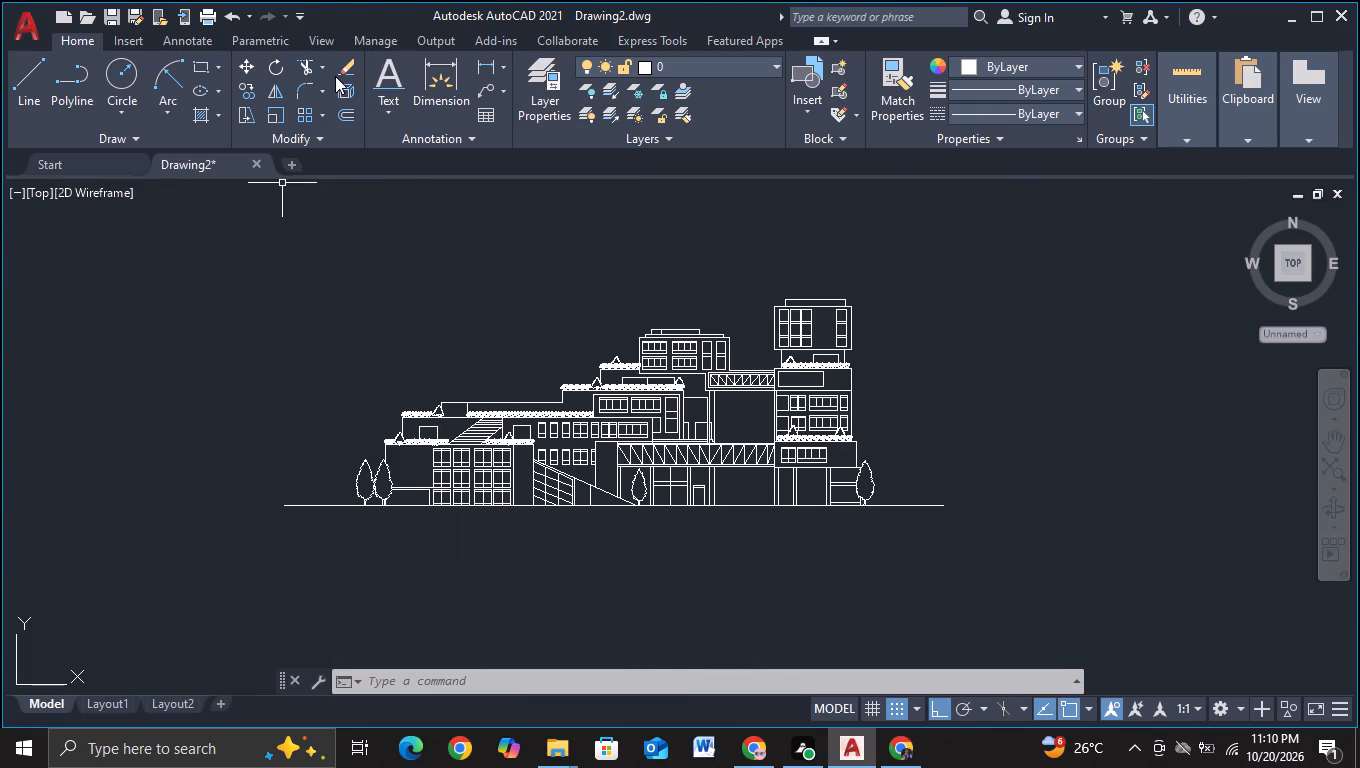
{"action": "left_click", "coordinate": [43, 96]}
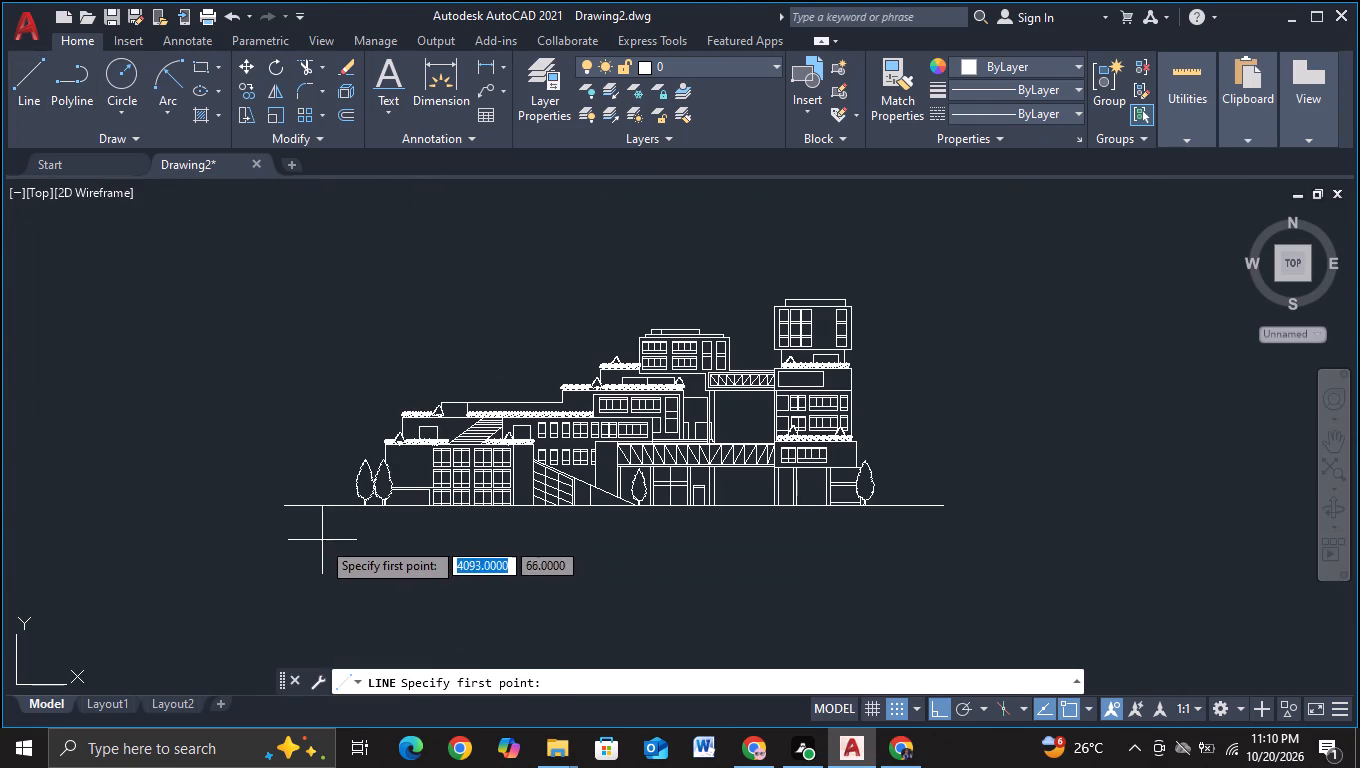
{"action": "left_click_drag", "start_coordinate": [321, 540], "coordinate": [321, 526]}
{"action": "left_click", "coordinate": [330, 351]}
{"action": "key", "text": "Escape"}
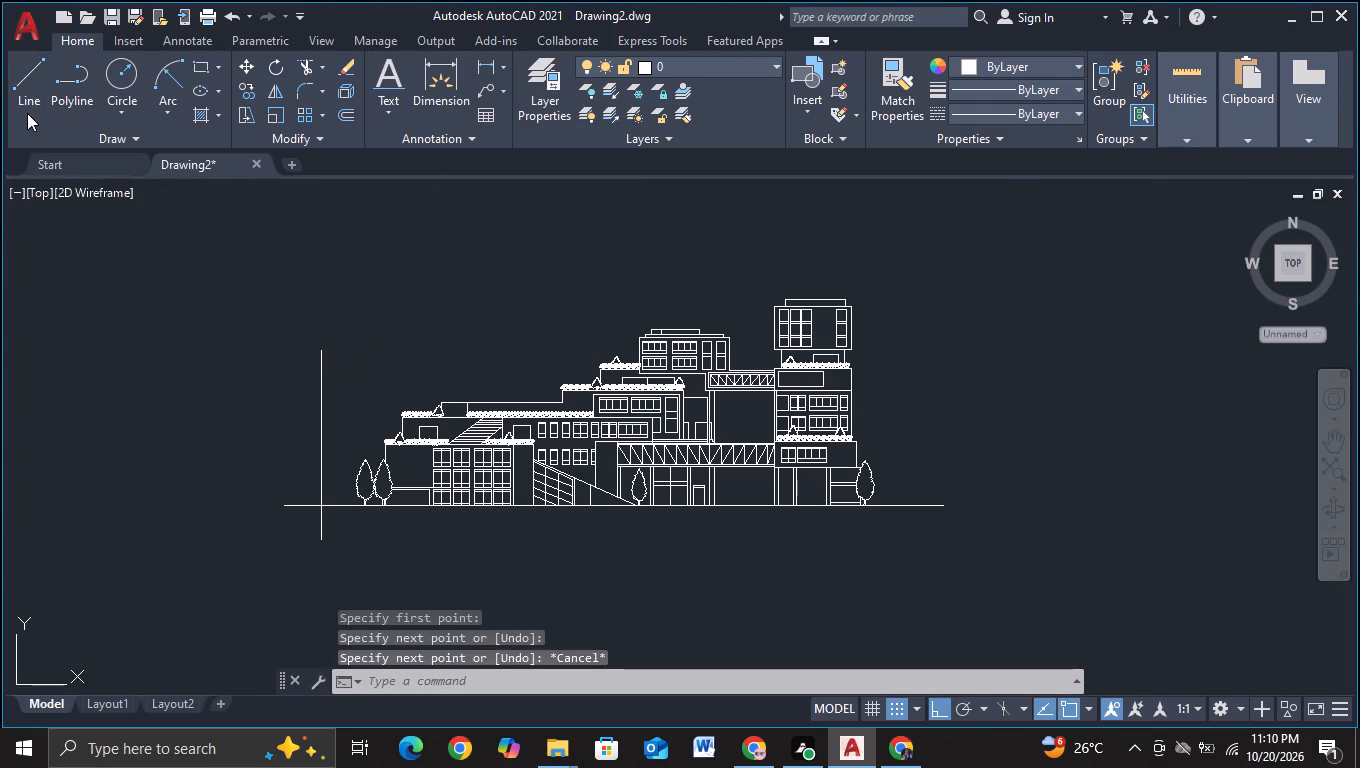
{"action": "left_click", "coordinate": [27, 113]}
{"action": "left_click", "coordinate": [901, 529]}
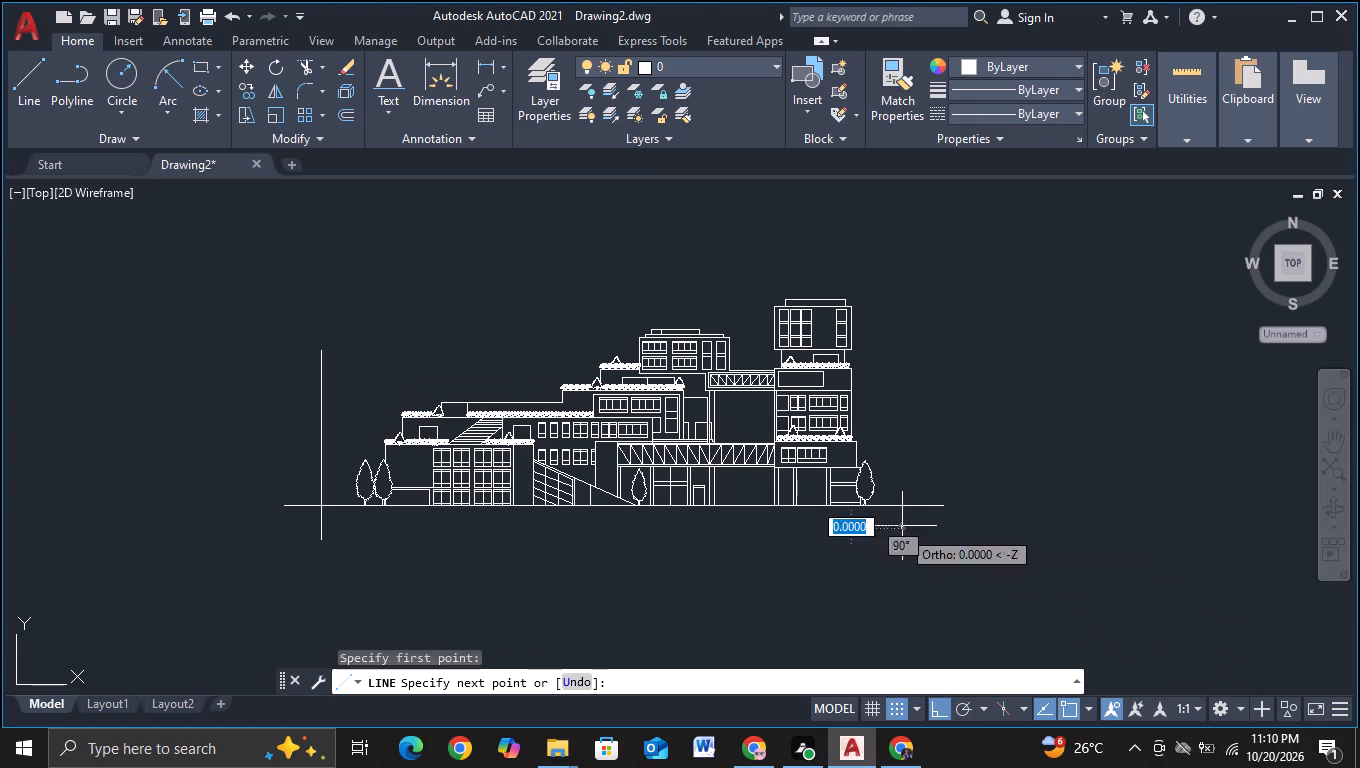
{"action": "left_click", "coordinate": [912, 366]}
{"action": "key", "text": "Escape"}
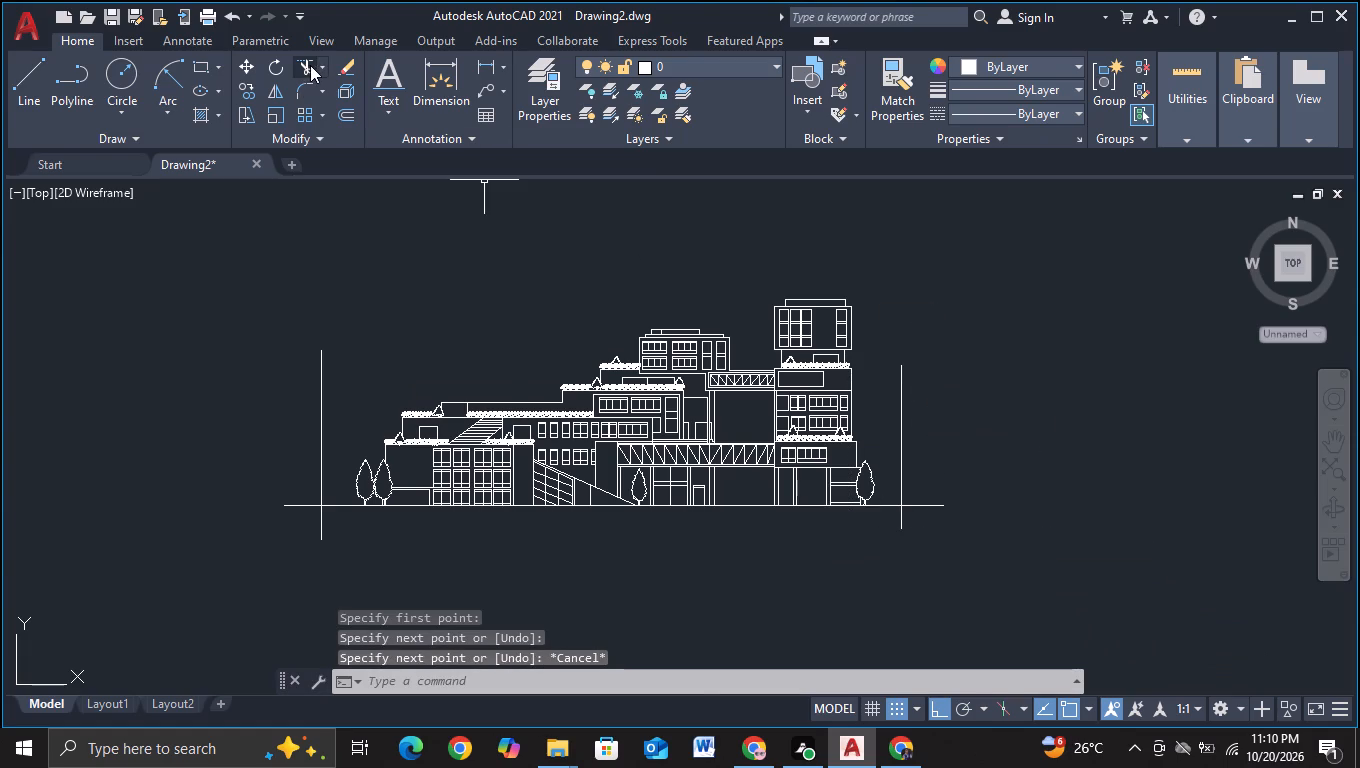
Trim the ground line's ends back to the two vertical cutting lines and remove both cutting lines.
{"action": "left_click", "coordinate": [310, 65]}
{"action": "left_click", "coordinate": [323, 398]}
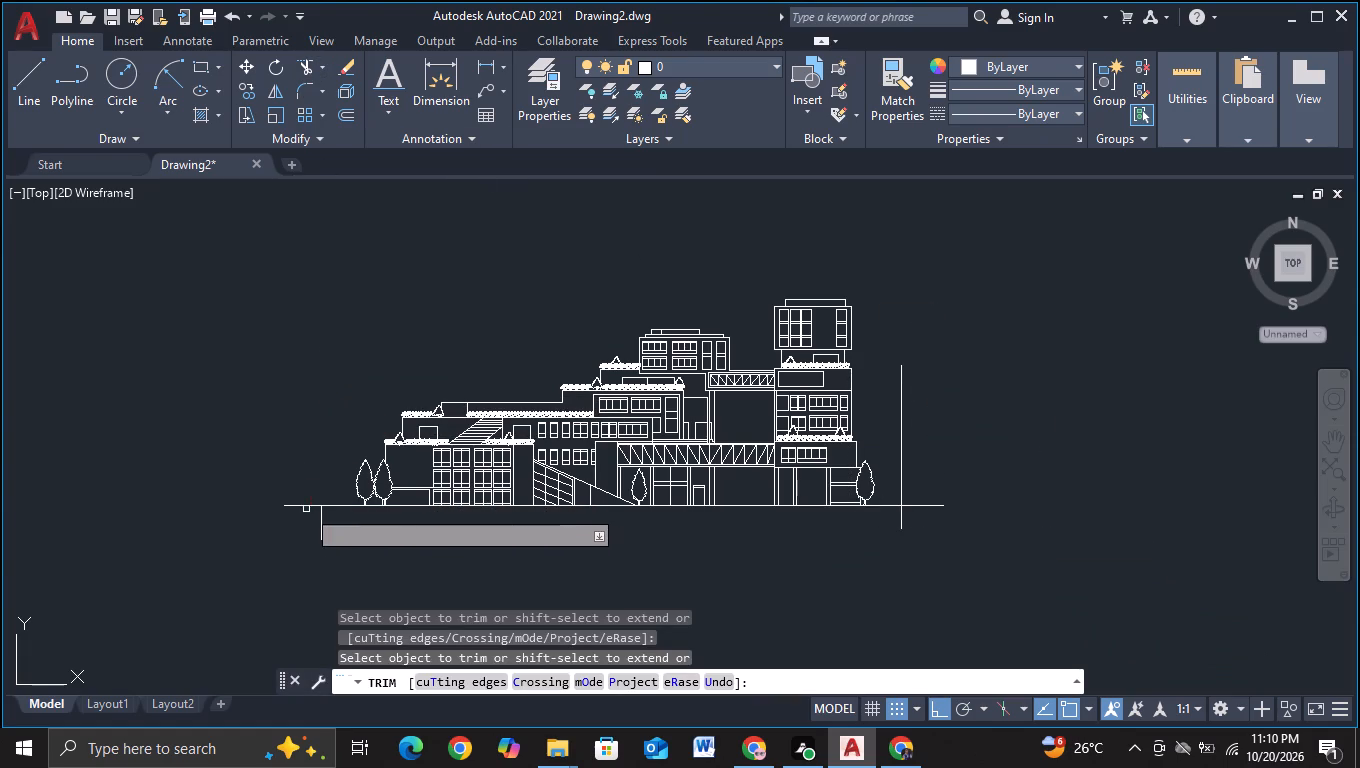
{"action": "left_click", "coordinate": [305, 505]}
{"action": "left_click_drag", "start_coordinate": [308, 519], "coordinate": [354, 529]}
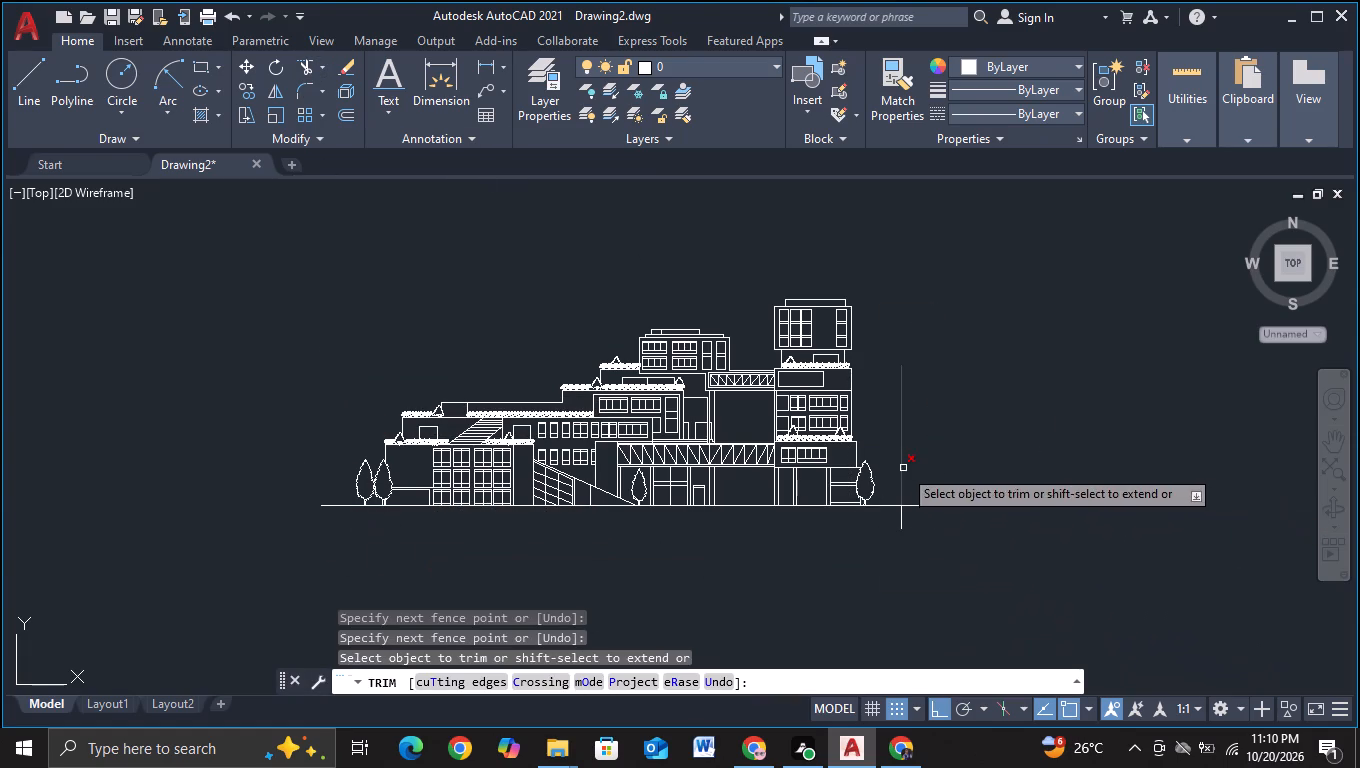
{"action": "left_click_drag", "start_coordinate": [886, 432], "coordinate": [891, 527]}
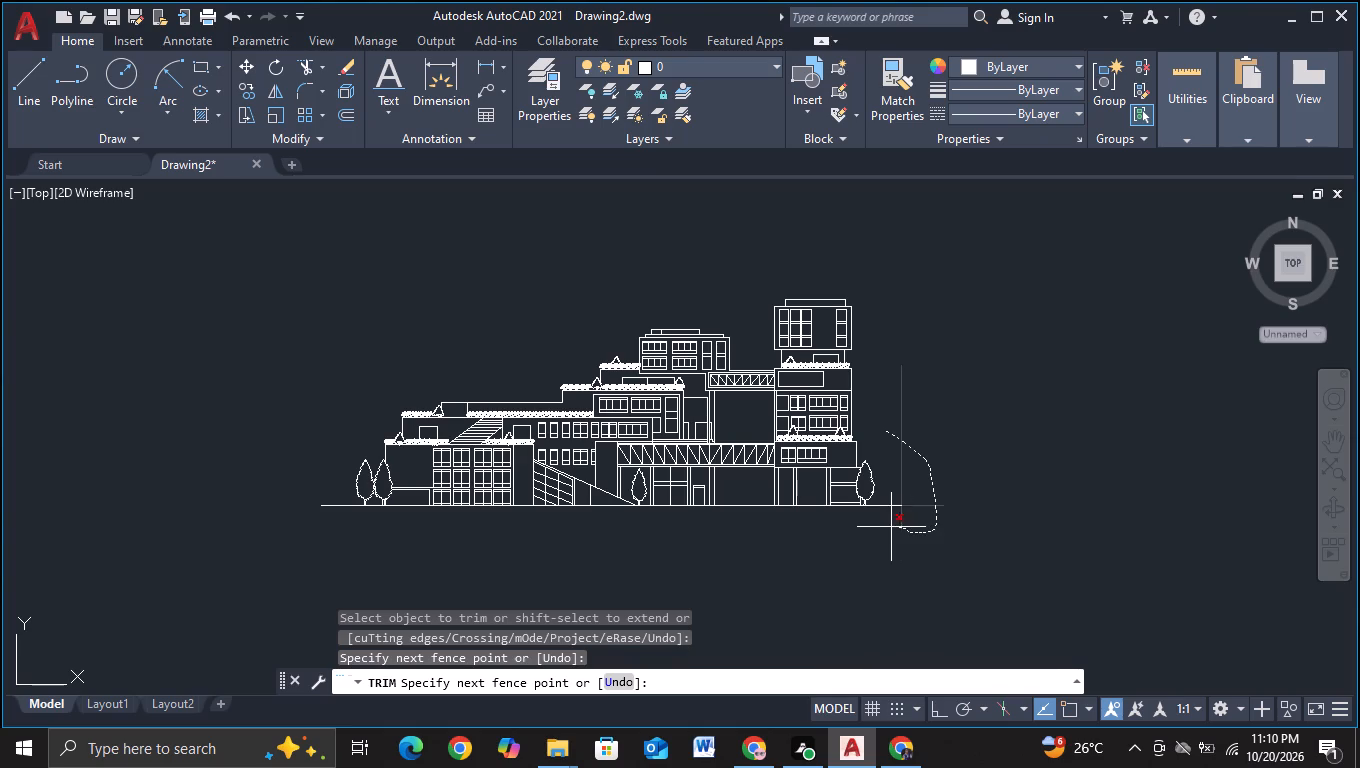
{"action": "left_click_drag", "start_coordinate": [891, 527], "coordinate": [910, 522]}
{"action": "middle_click_drag", "start_coordinate": [916, 457], "coordinate": [922, 490]}
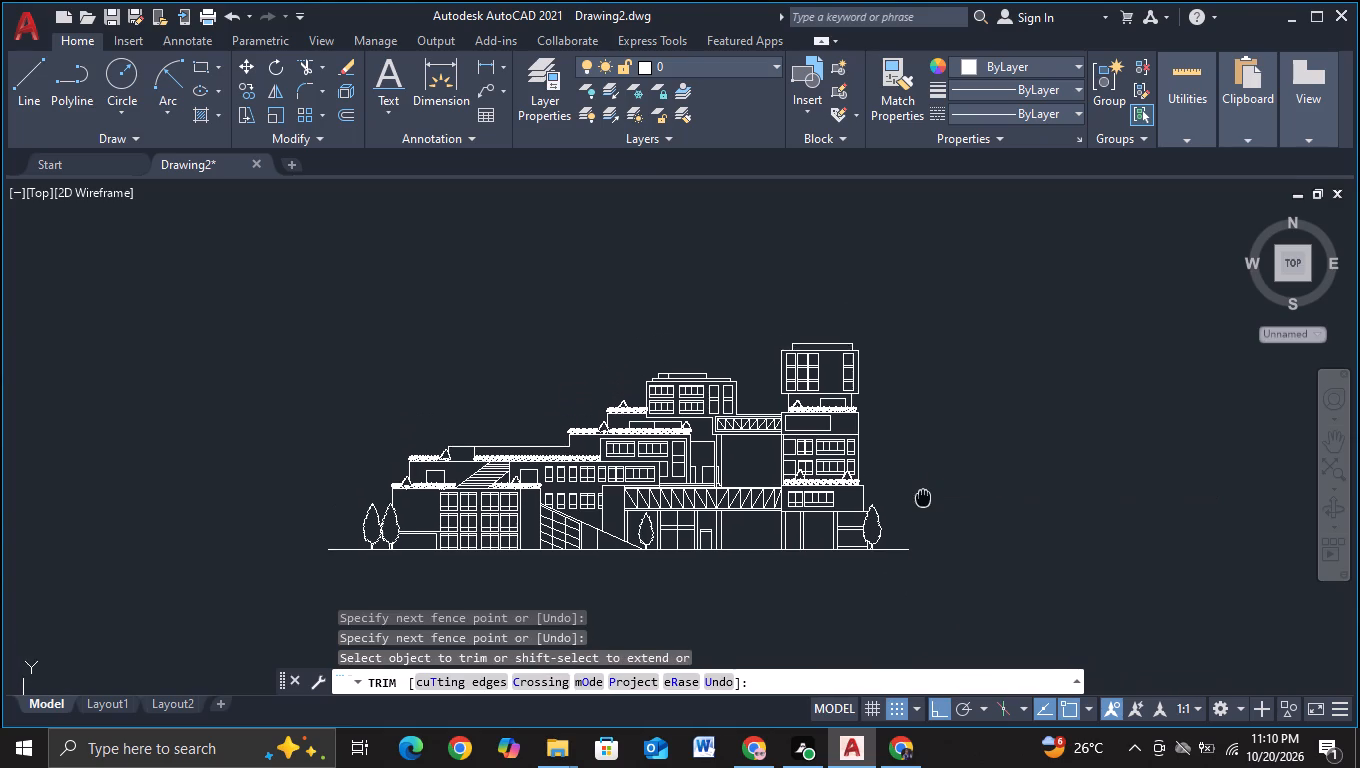
{"action": "middle_click_drag", "start_coordinate": [922, 490], "coordinate": [920, 477]}
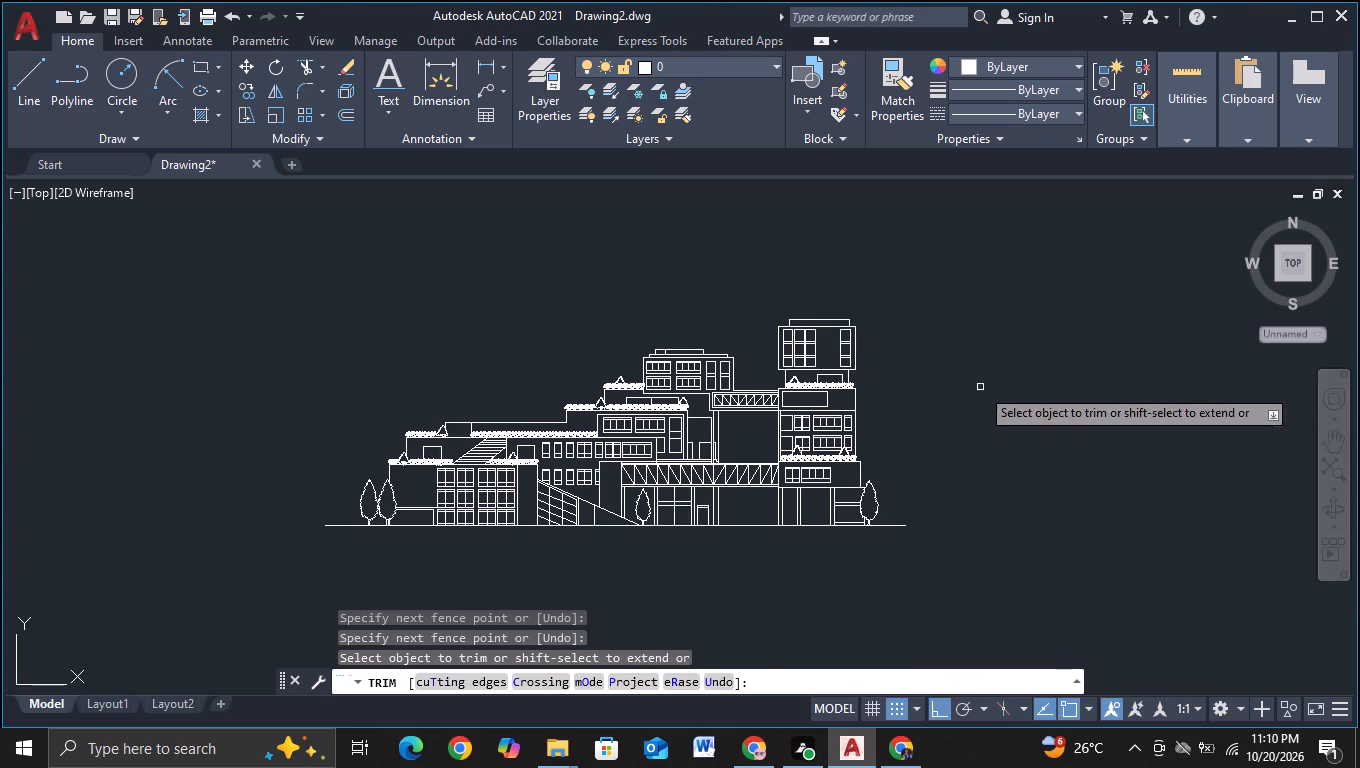
{"action": "key", "text": "Escape"}
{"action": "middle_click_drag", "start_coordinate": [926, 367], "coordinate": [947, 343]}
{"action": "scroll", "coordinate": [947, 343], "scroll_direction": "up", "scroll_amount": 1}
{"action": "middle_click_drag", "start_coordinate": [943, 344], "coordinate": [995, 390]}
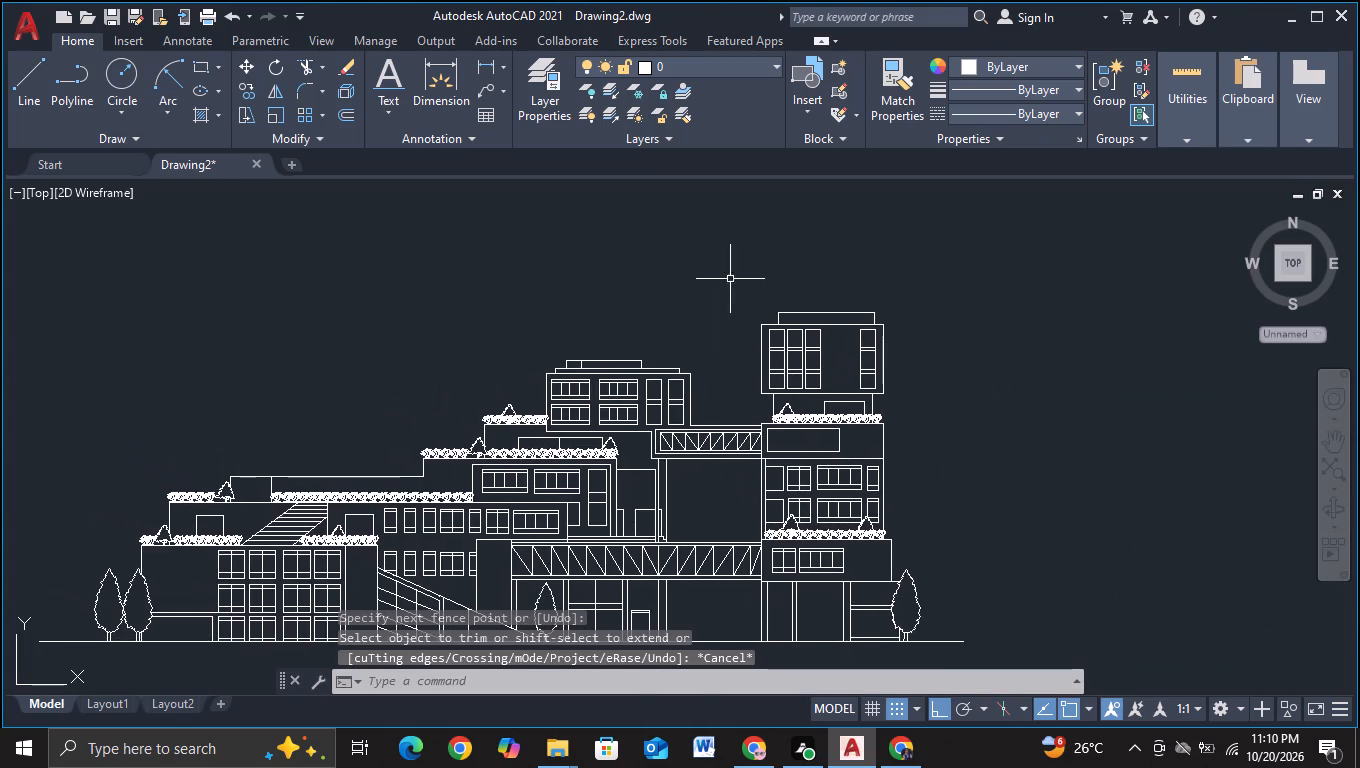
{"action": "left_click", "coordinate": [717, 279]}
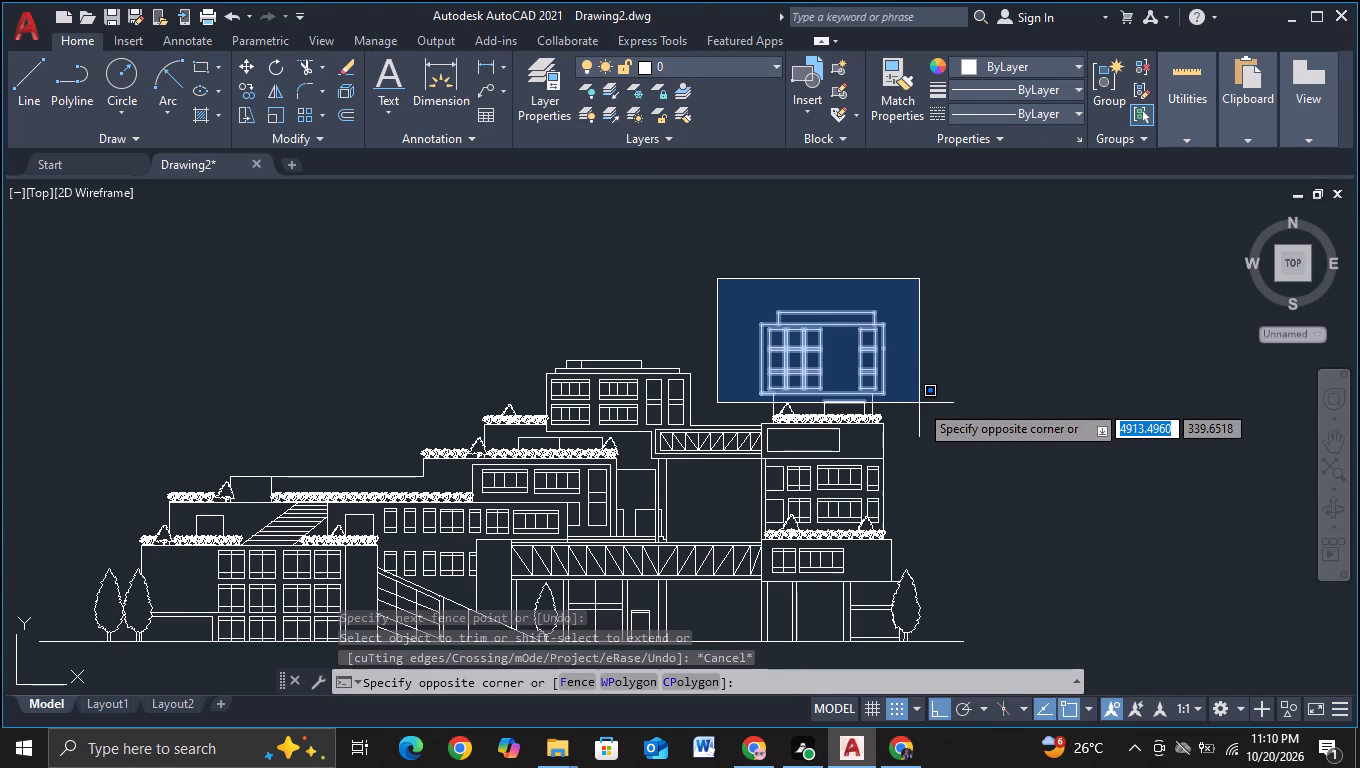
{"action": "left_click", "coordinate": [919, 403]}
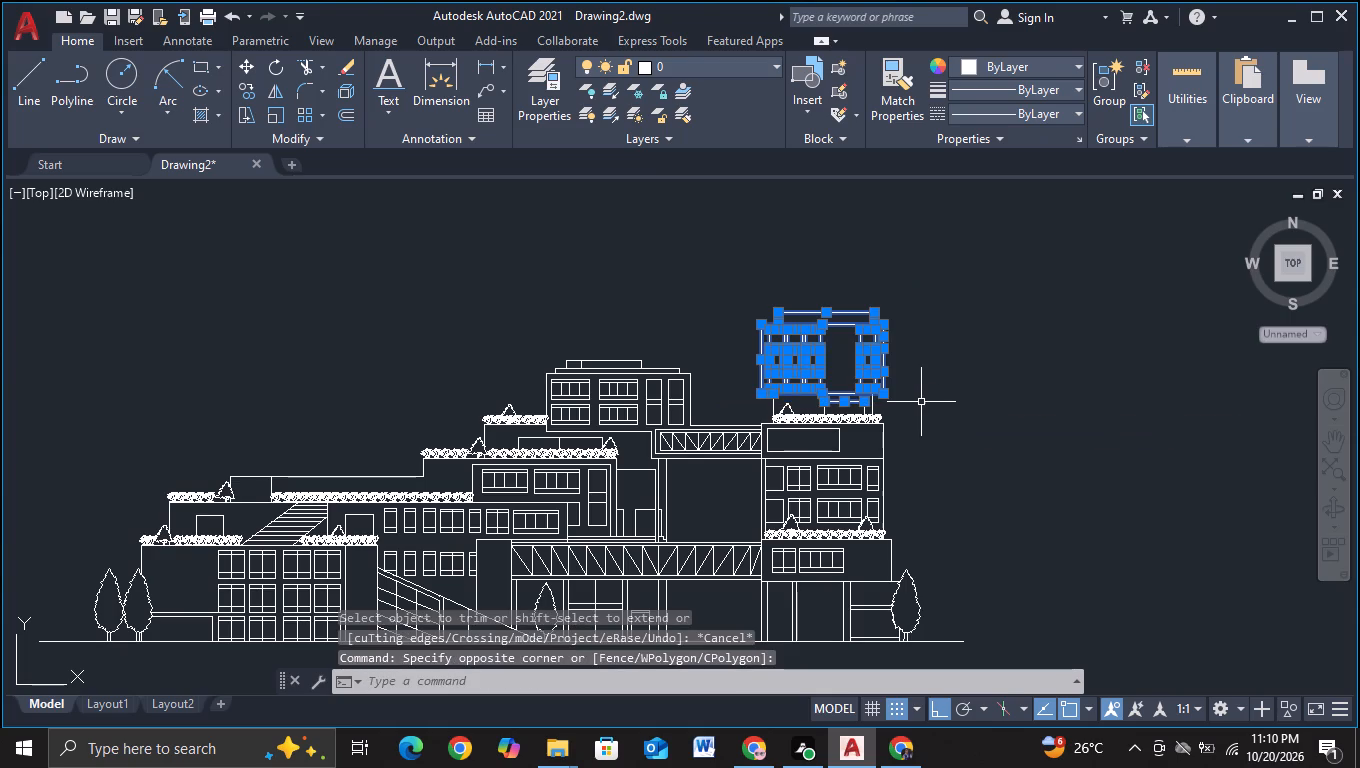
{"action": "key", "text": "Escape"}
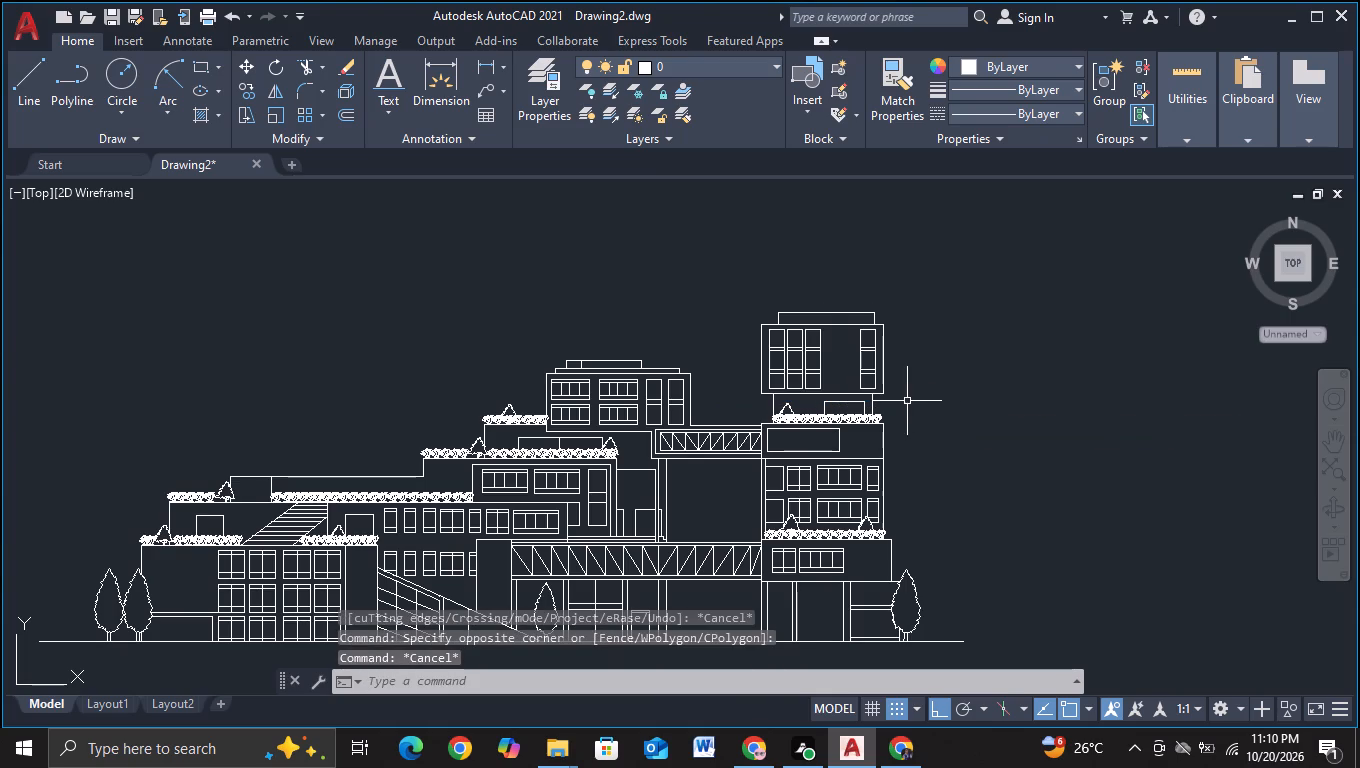
Move the left vertical edge of the copied tower's top block a short distance horizontally outward.
{"action": "scroll", "coordinate": [907, 401], "scroll_direction": "up", "scroll_amount": 2}
{"action": "middle_click_drag", "start_coordinate": [899, 403], "coordinate": [919, 438]}
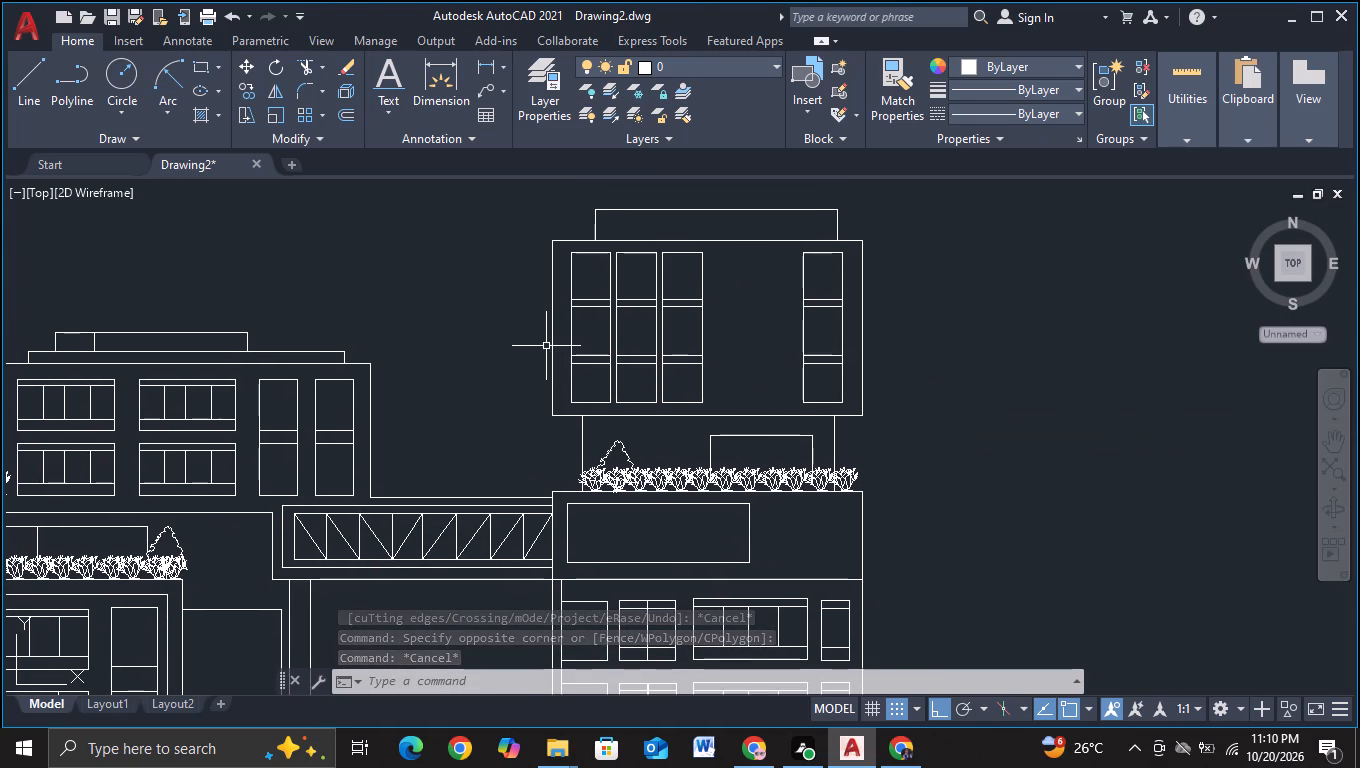
{"action": "left_click", "coordinate": [550, 342]}
{"action": "key", "text": "m"}
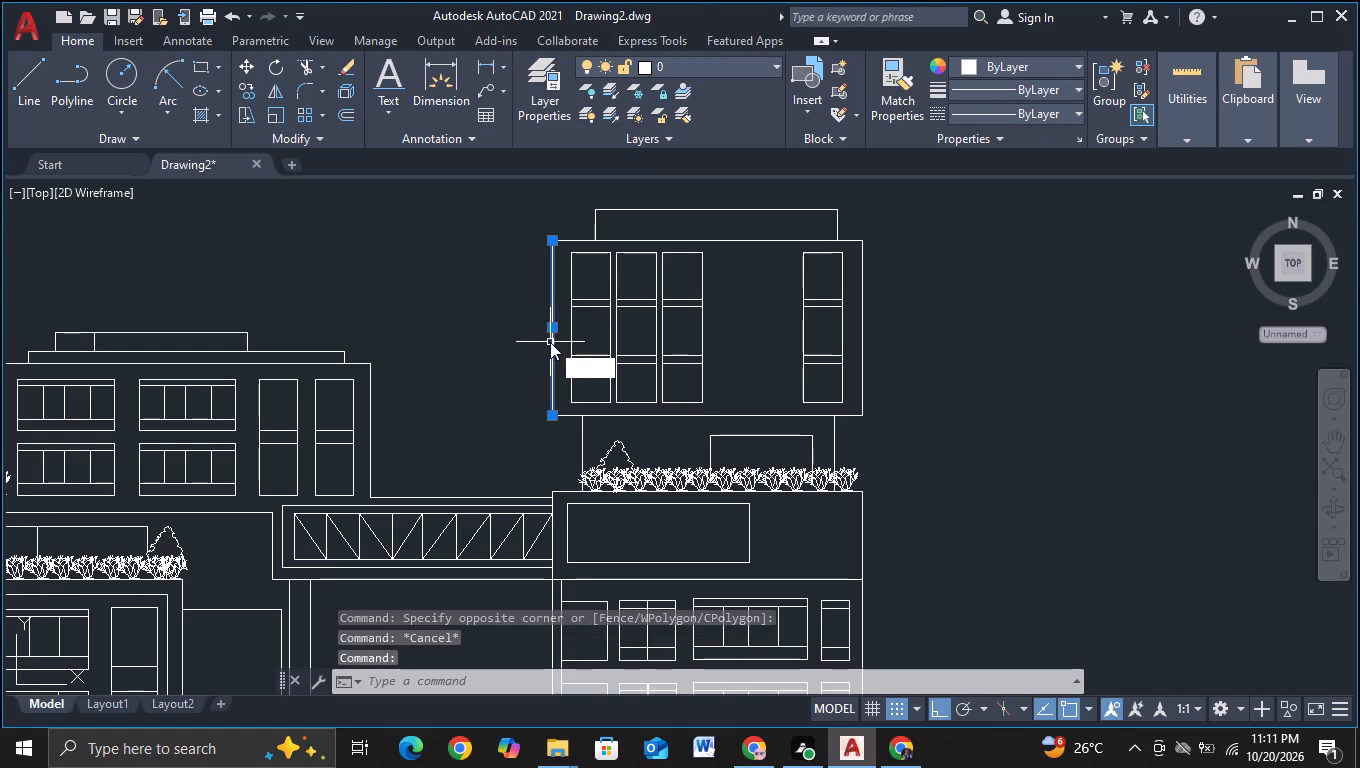
{"action": "left_click", "coordinate": [647, 392]}
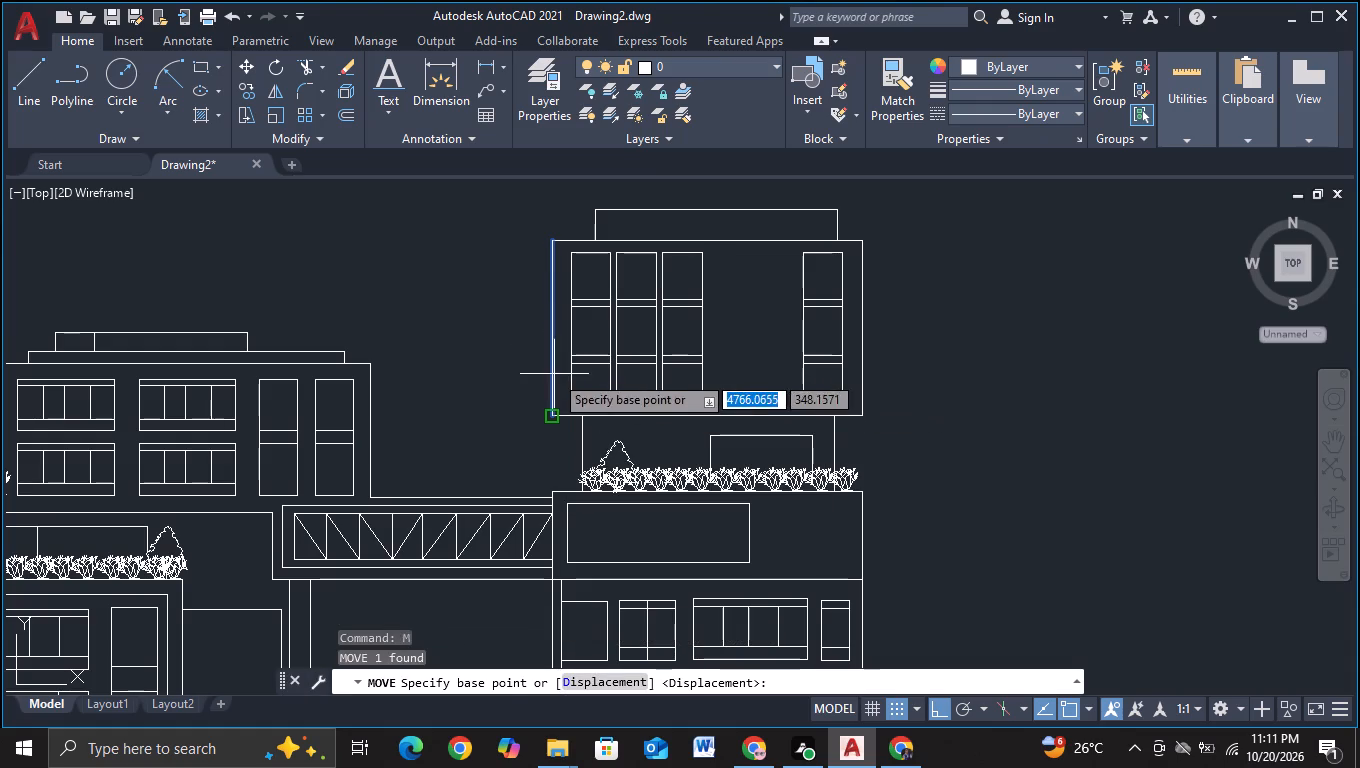
{"action": "left_click", "coordinate": [554, 374]}
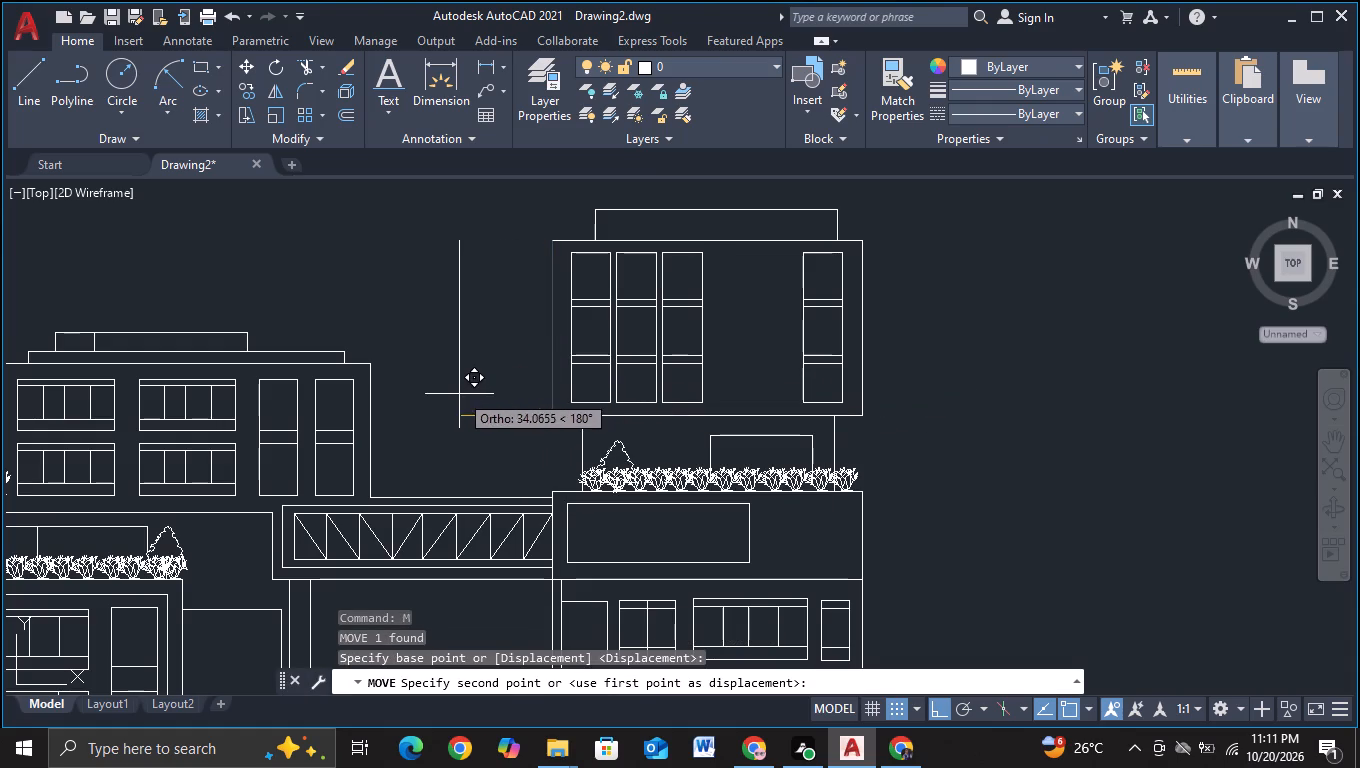
{"action": "left_click", "coordinate": [519, 435]}
{"action": "key", "text": "Escape"}
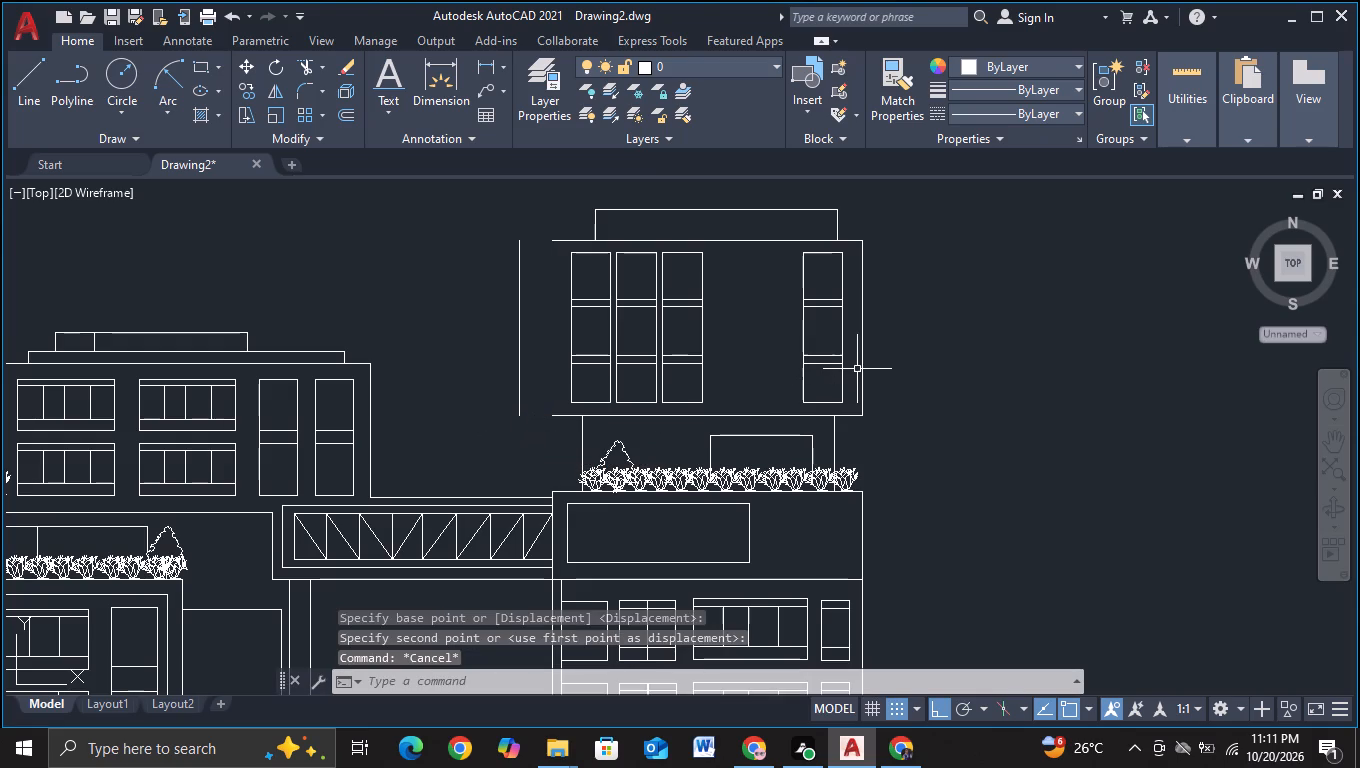
Move both segments of the right vertical edge of the copied tower's top block a short distance horizontally outward.
{"action": "left_click", "coordinate": [860, 368]}
{"action": "left_click", "coordinate": [859, 278]}
{"action": "left_click", "coordinate": [860, 276]}
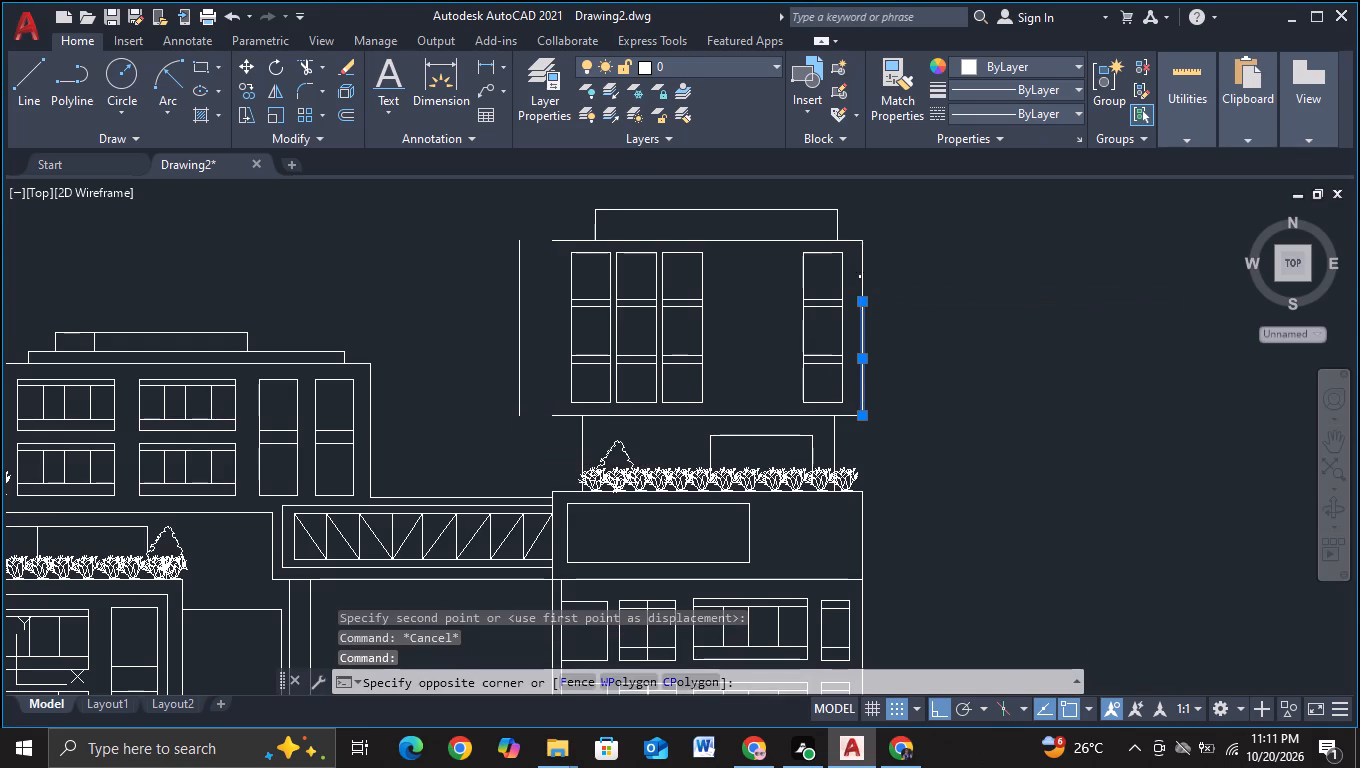
{"action": "left_click", "coordinate": [864, 267]}
{"action": "key", "text": "m"}
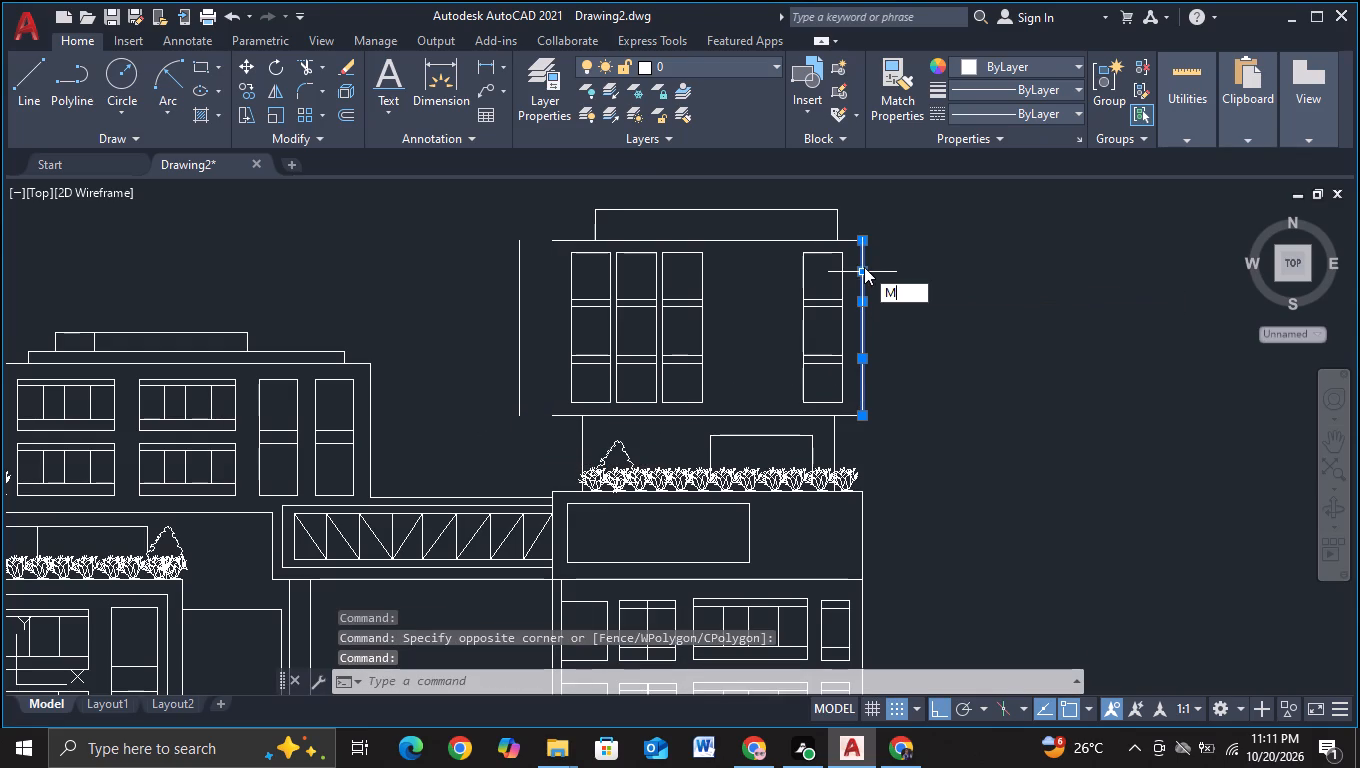
{"action": "left_click", "coordinate": [936, 311]}
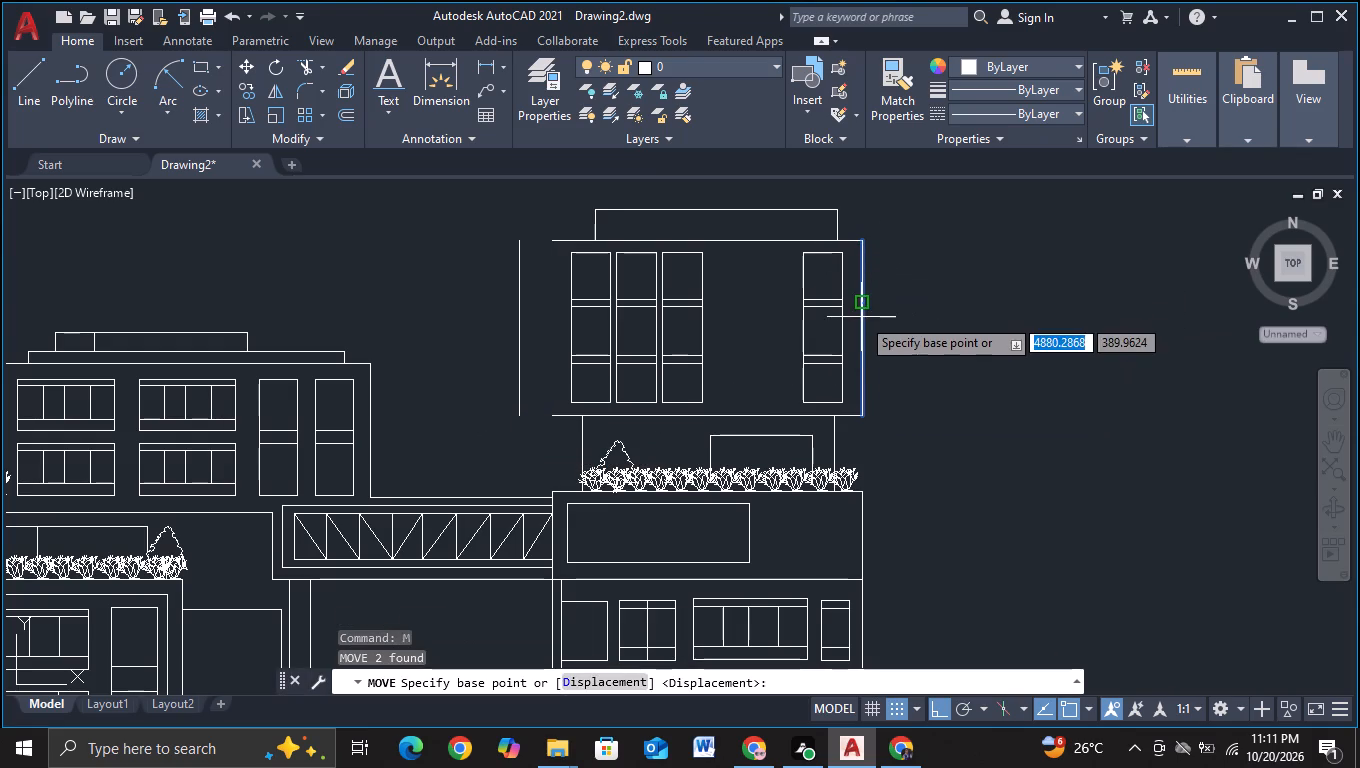
{"action": "left_click", "coordinate": [861, 317]}
{"action": "left_click", "coordinate": [901, 322]}
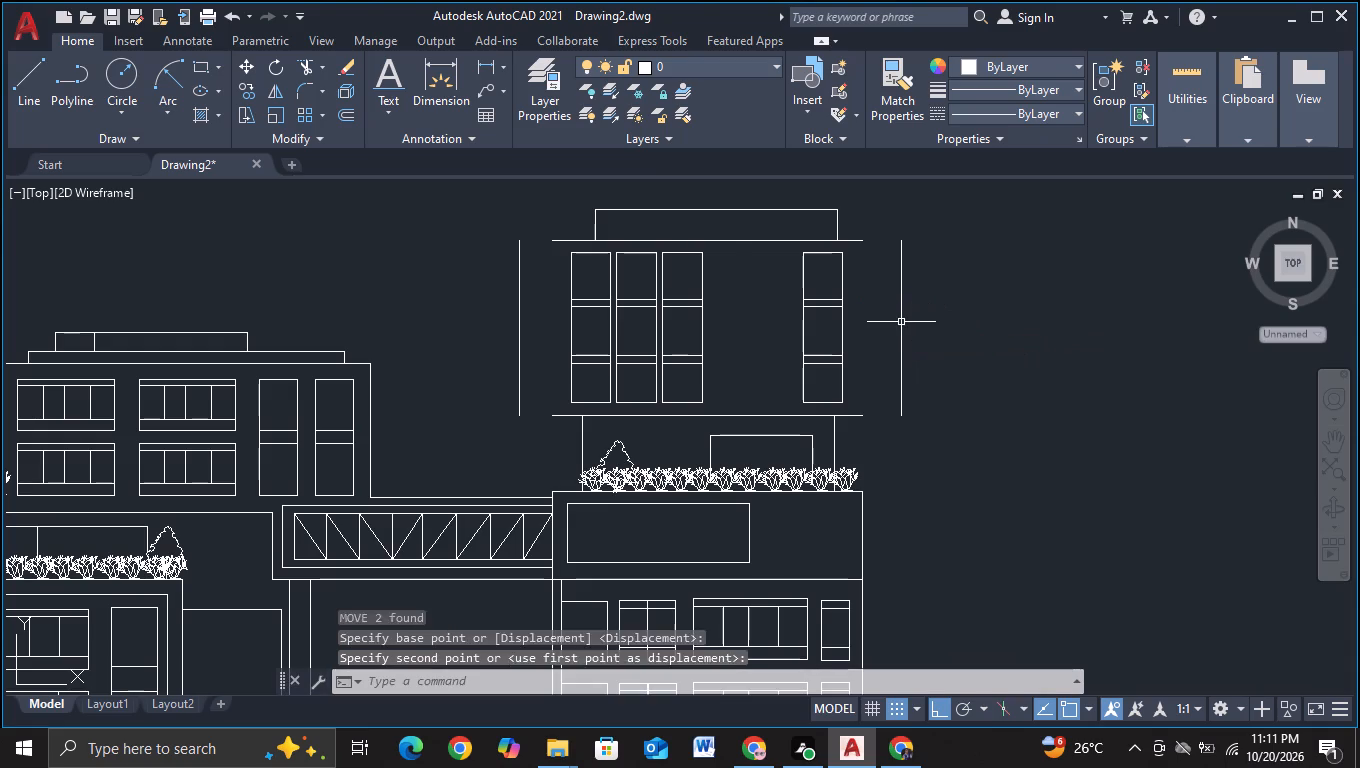
{"action": "key", "text": "Escape"}
Extend the top block's upper and lower horizontal lines at both ends to meet the relocated vertical edges.
{"action": "key", "text": "e"}
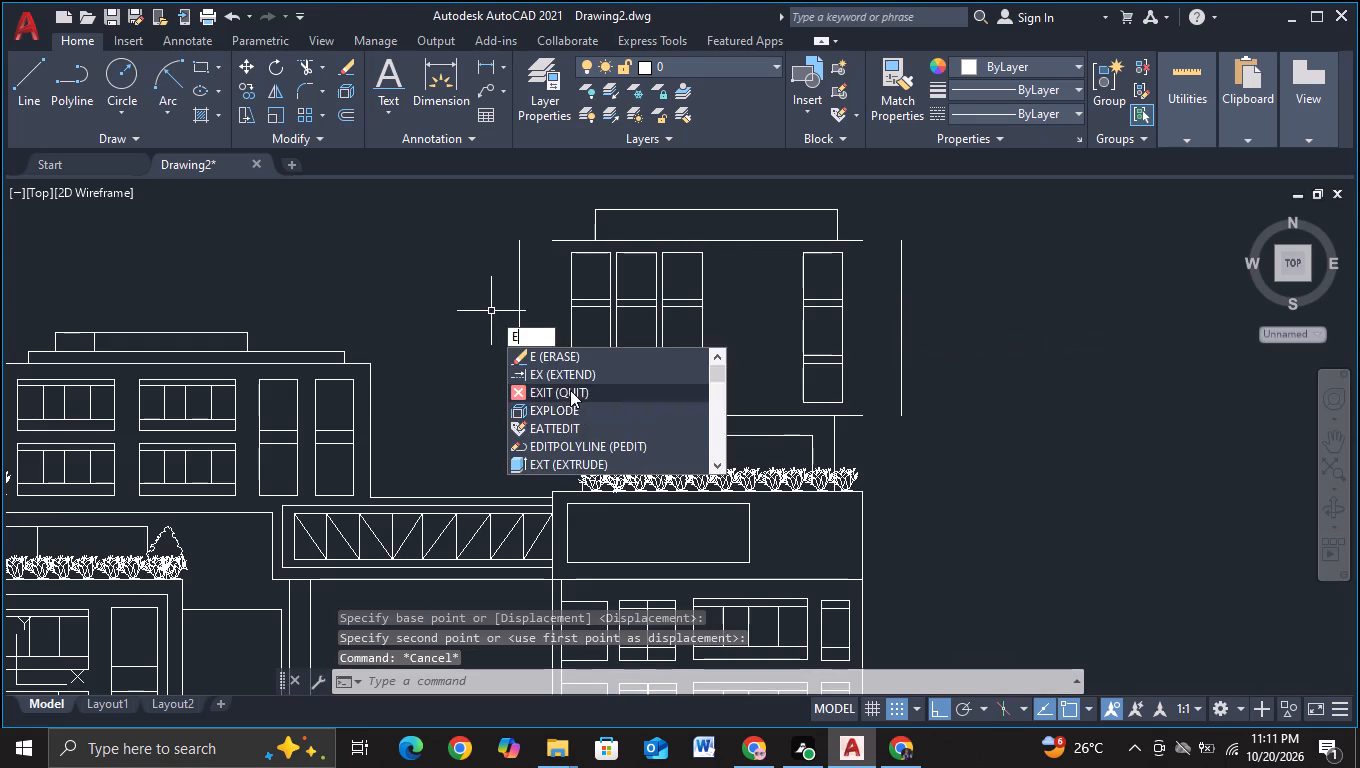
{"action": "left_click", "coordinate": [569, 382]}
{"action": "left_click", "coordinate": [560, 417]}
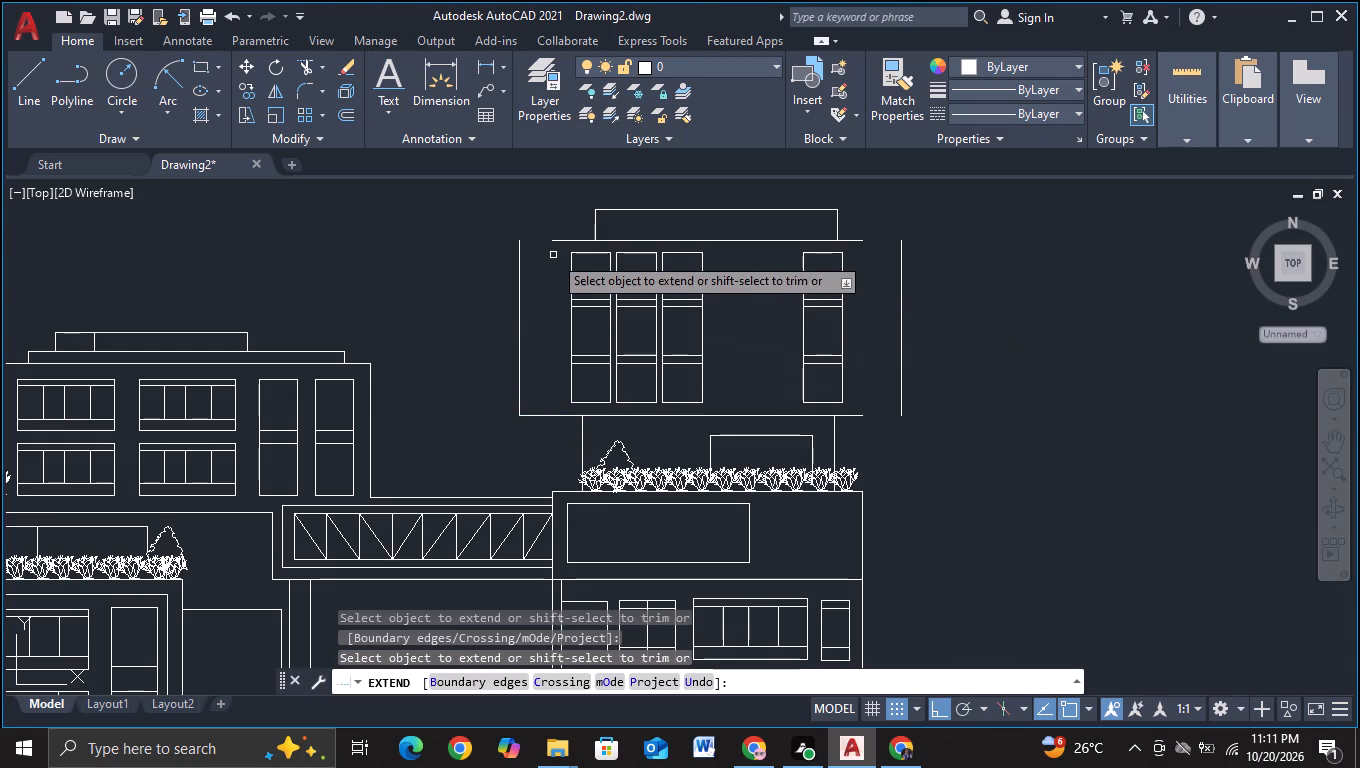
{"action": "left_click", "coordinate": [553, 243]}
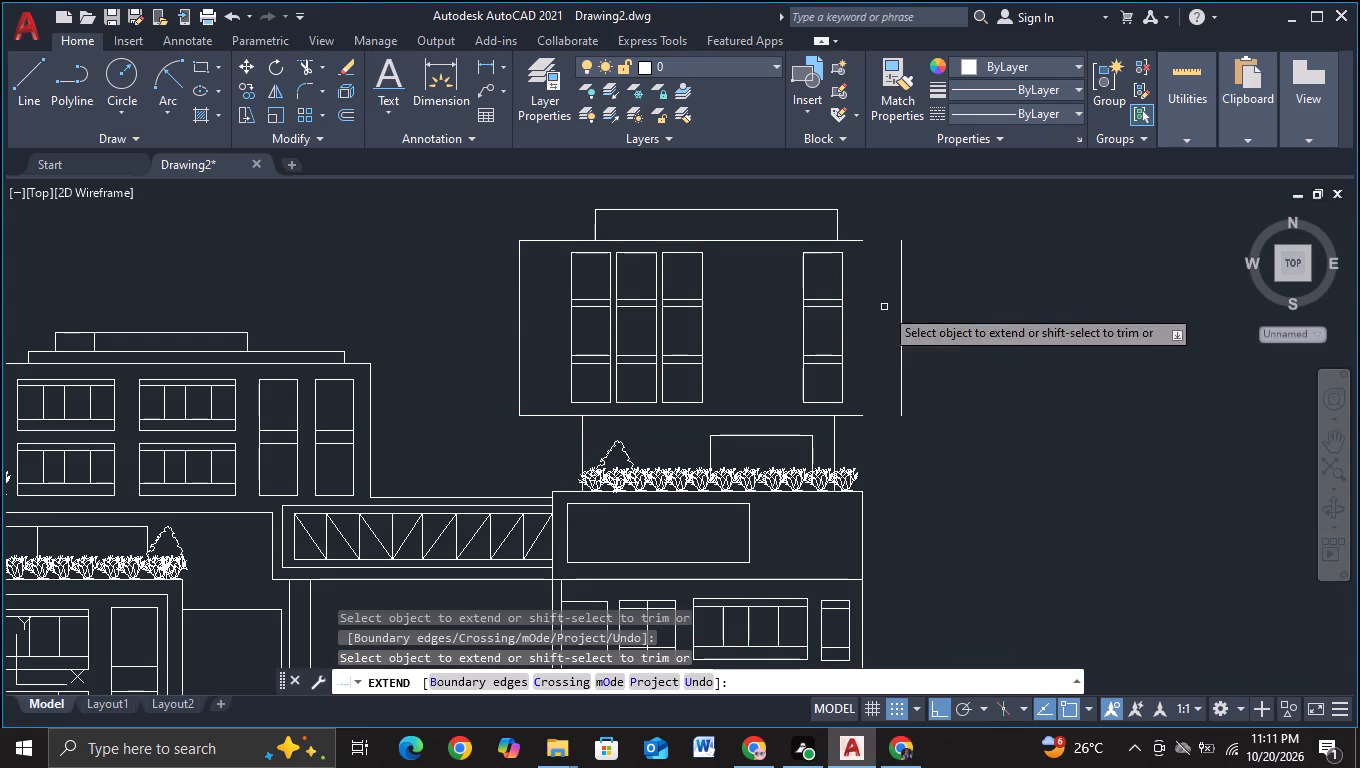
{"action": "left_click", "coordinate": [858, 417]}
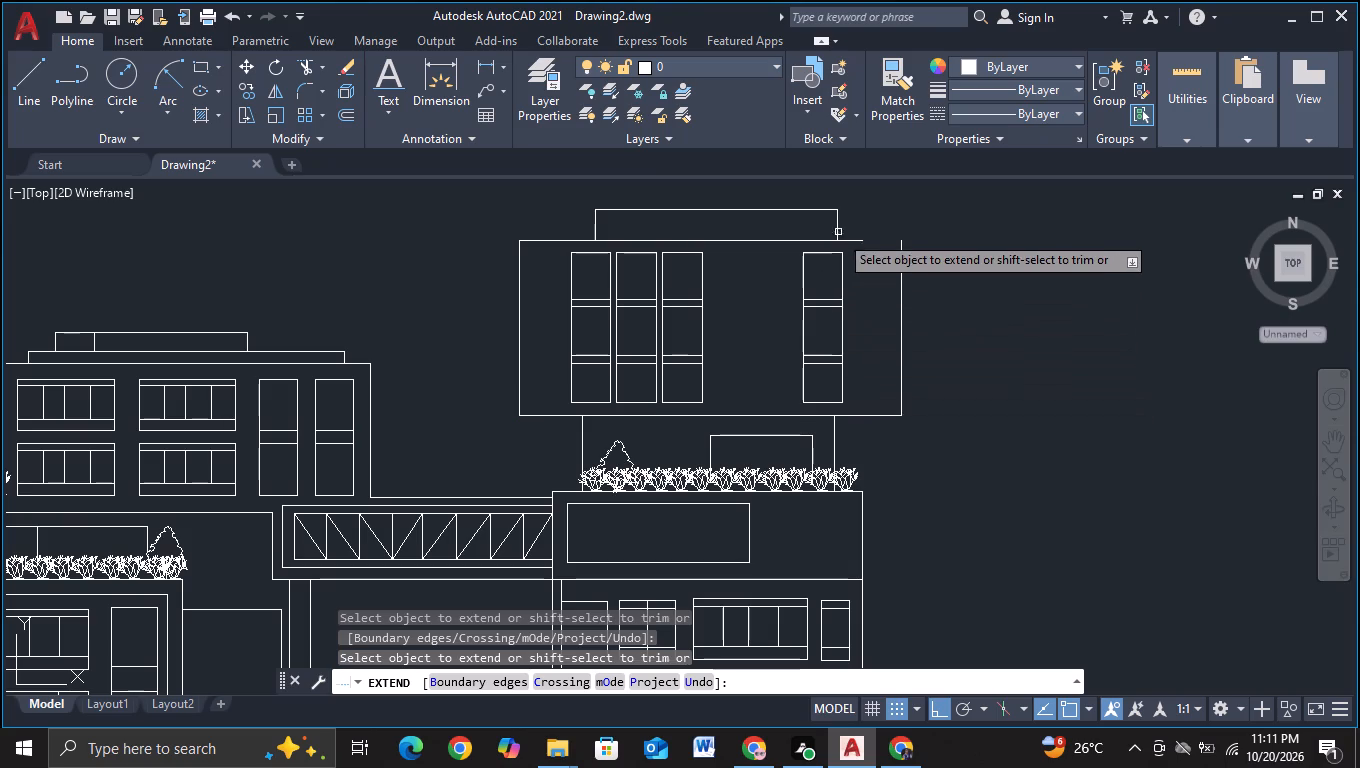
{"action": "left_click", "coordinate": [847, 242]}
{"action": "key", "text": "Escape"}
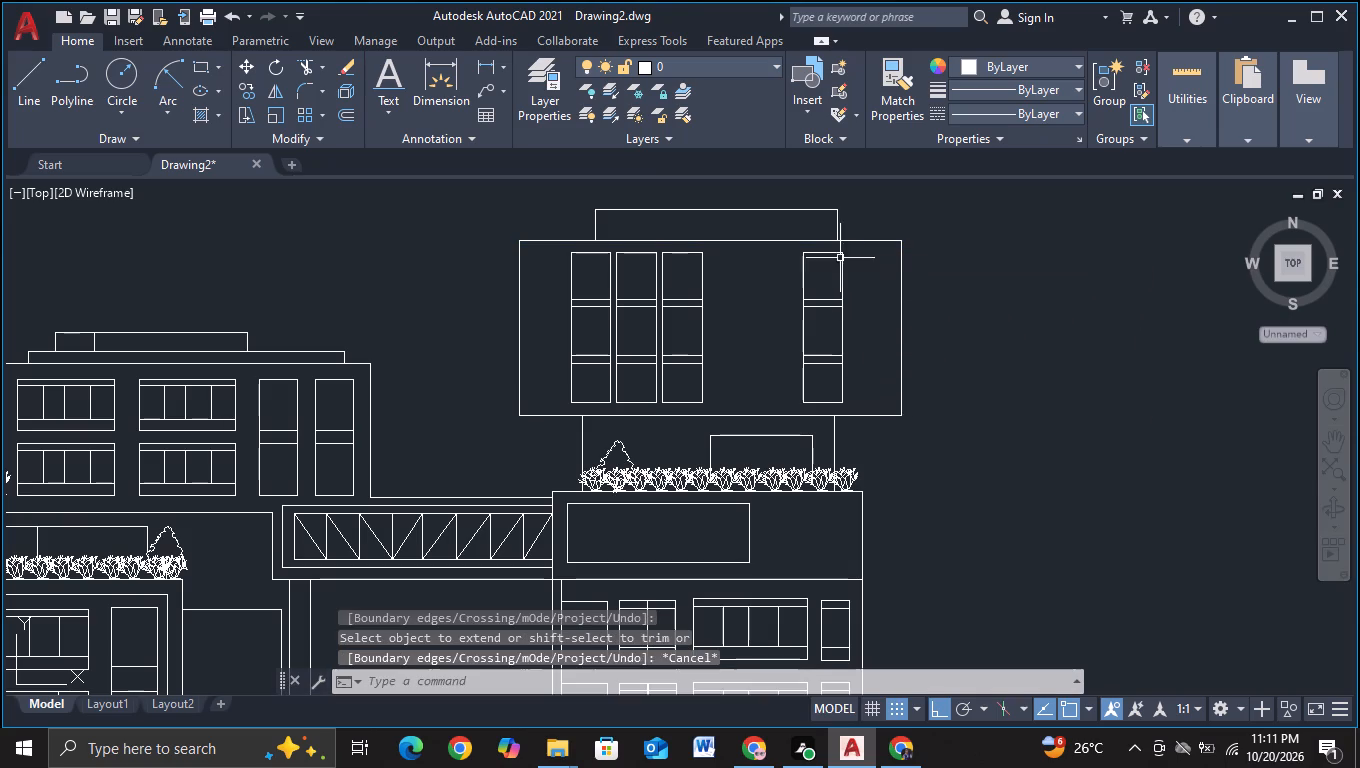
{"action": "key", "text": "Escape"}
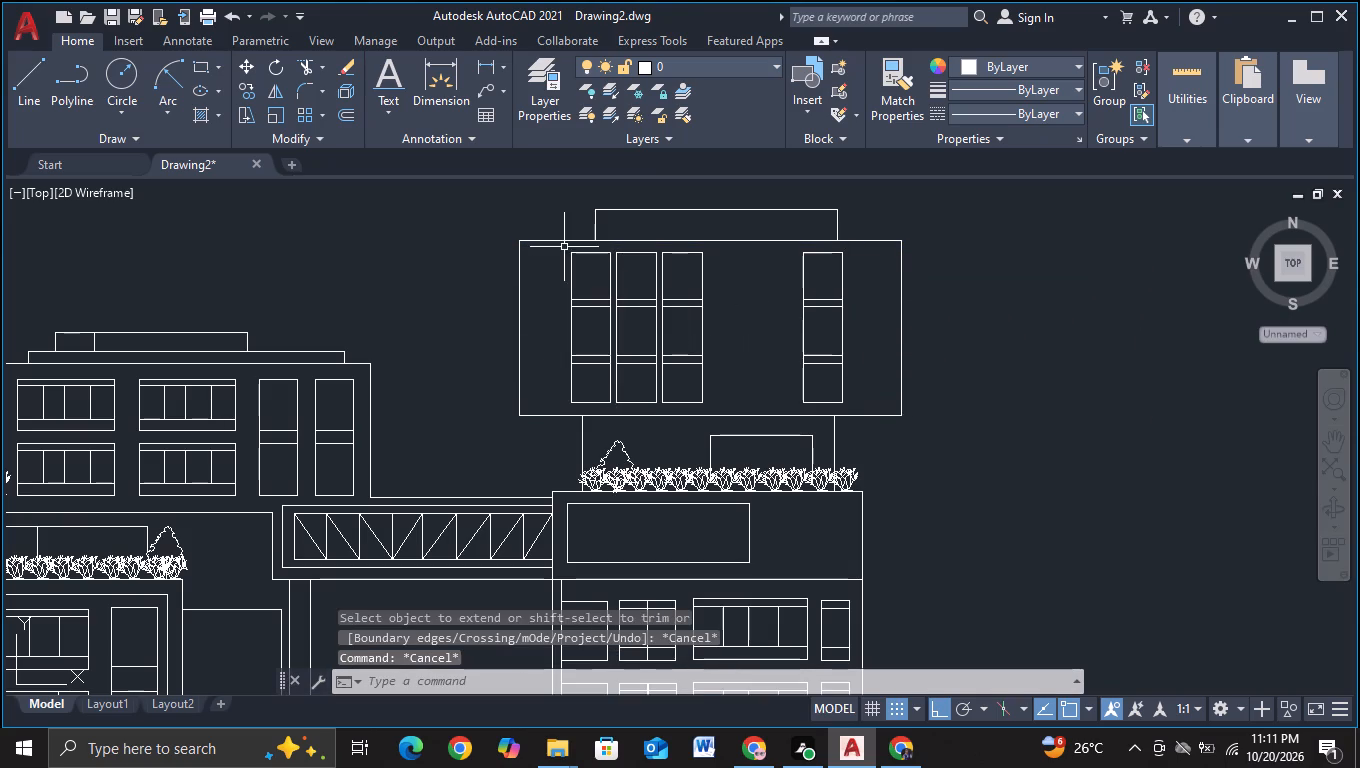
Move the leftmost tall window strip of the top block horizontally toward the block's left edge, with object snap off.
{"action": "left_click", "coordinate": [564, 247]}
{"action": "left_click", "coordinate": [614, 406]}
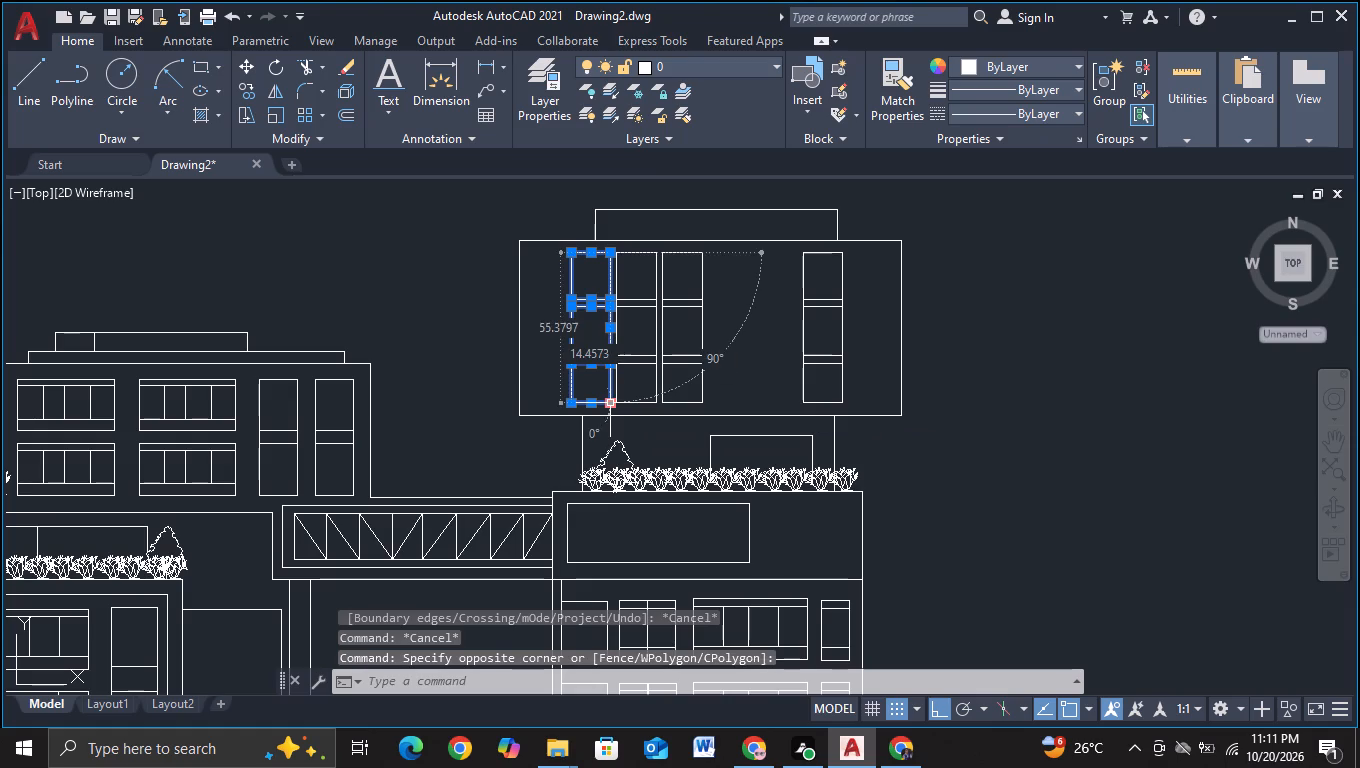
{"action": "key", "text": "m"}
{"action": "left_click", "coordinate": [670, 454]}
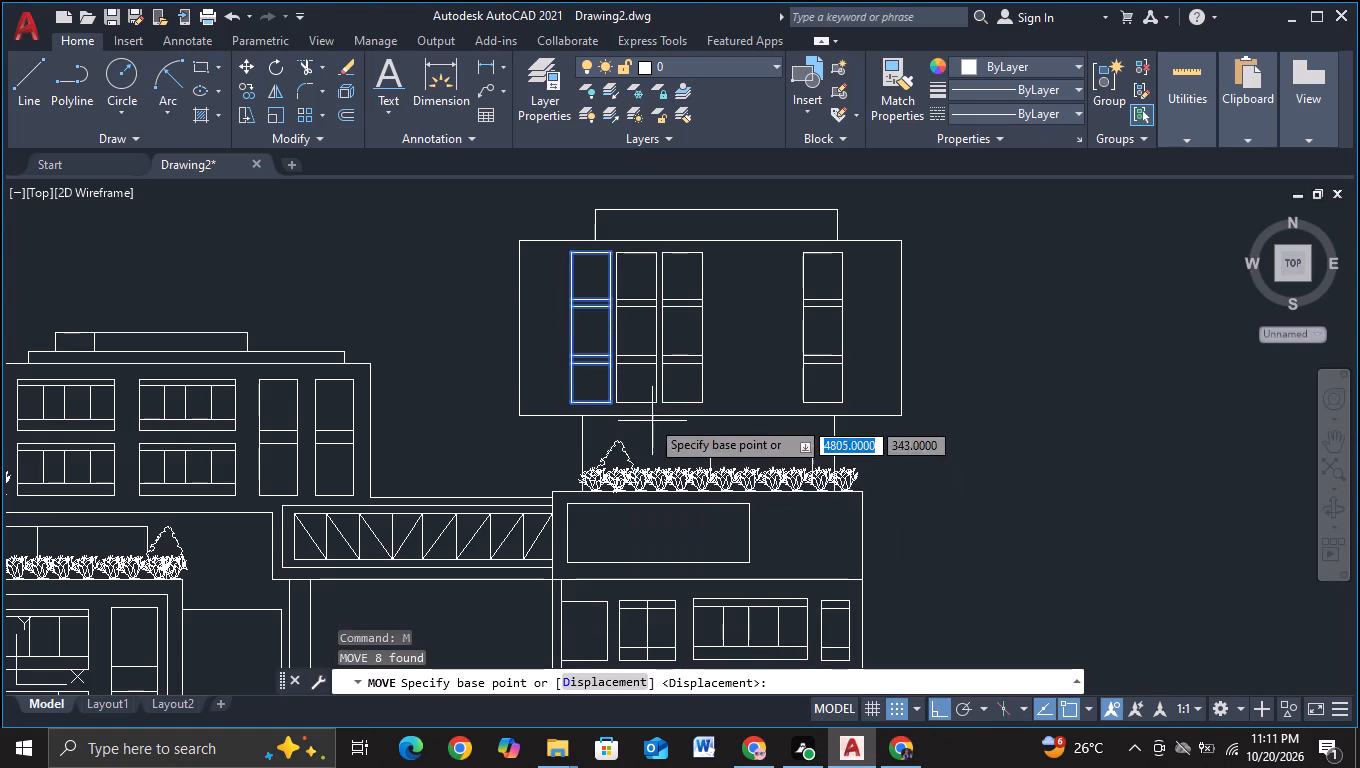
{"action": "left_click", "coordinate": [593, 346]}
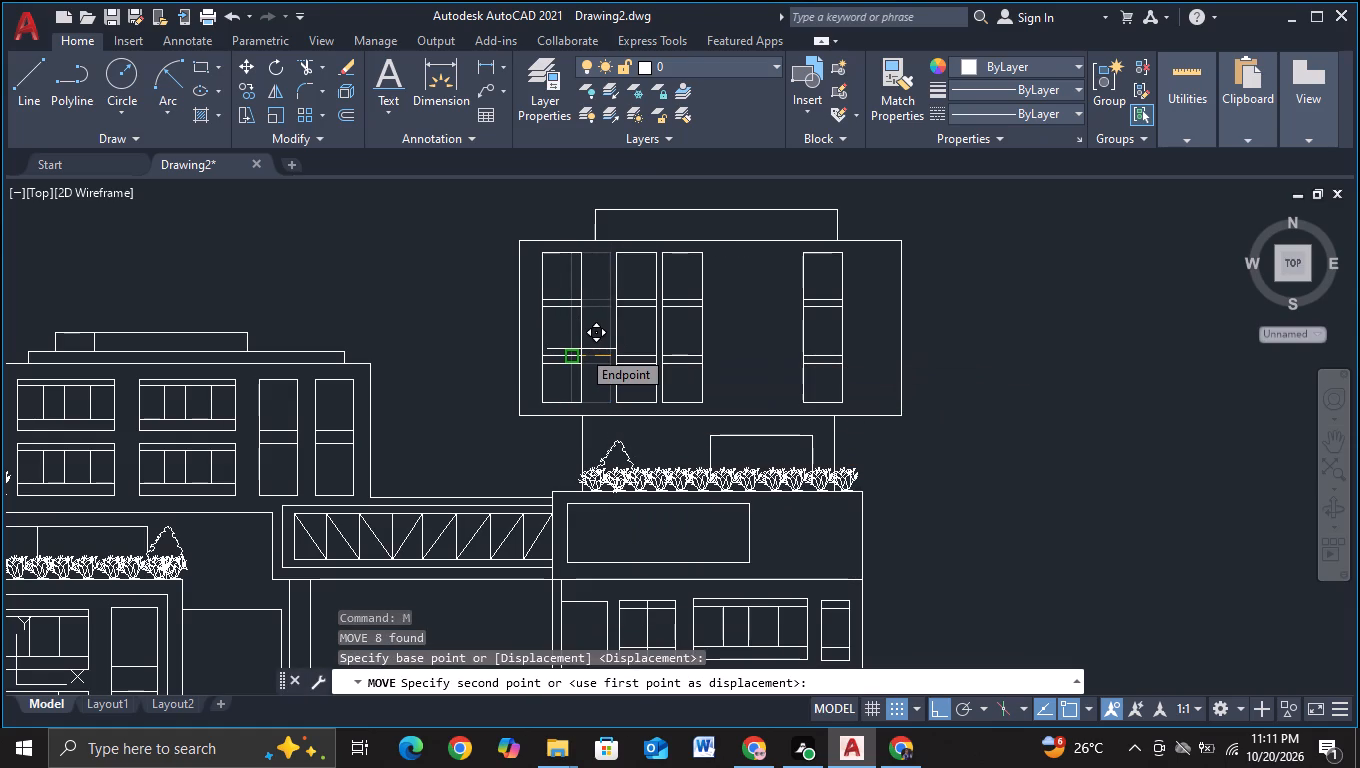
{"action": "key", "text": "F3"}
{"action": "left_click", "coordinate": [581, 349]}
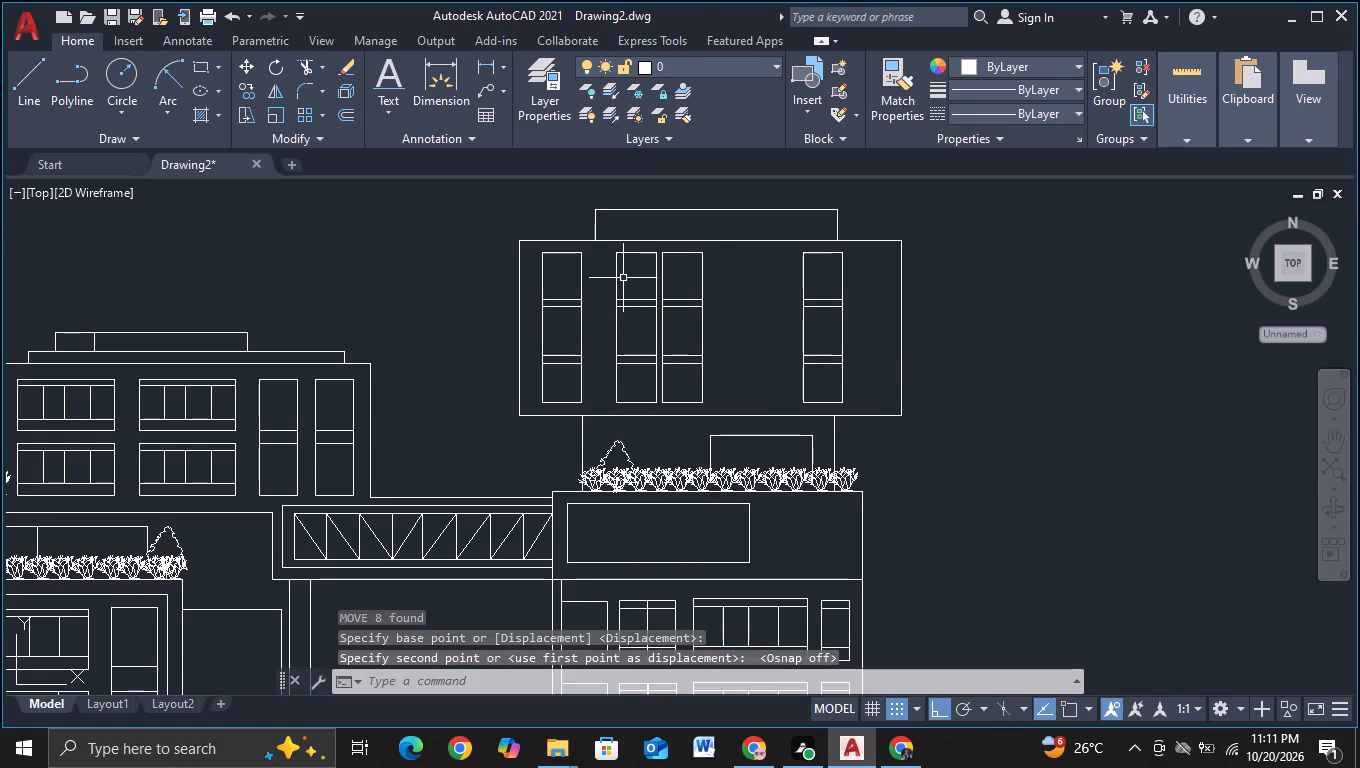
Move the second tall window strip left, leaving a narrow gap beside the first strip.
{"action": "left_click", "coordinate": [608, 253]}
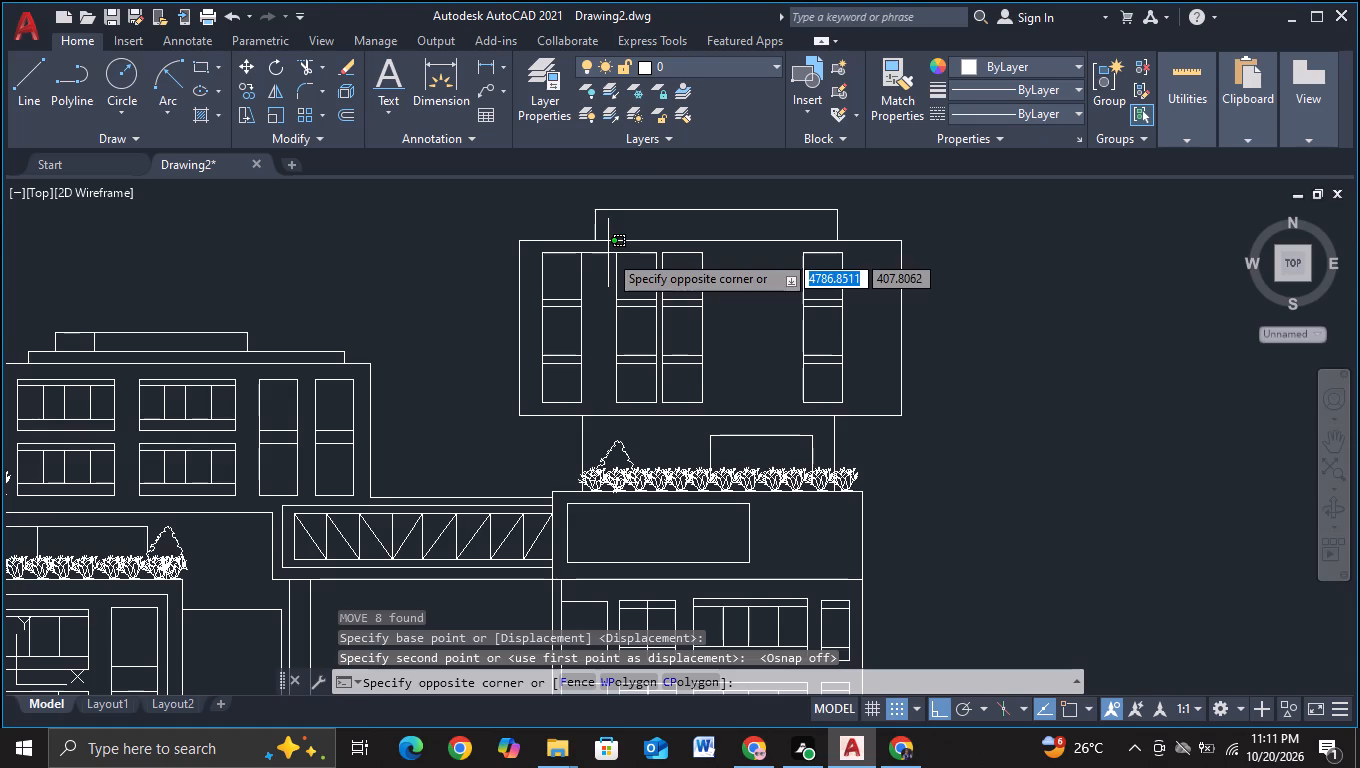
{"action": "left_click", "coordinate": [660, 413]}
{"action": "key", "text": "Escape"}
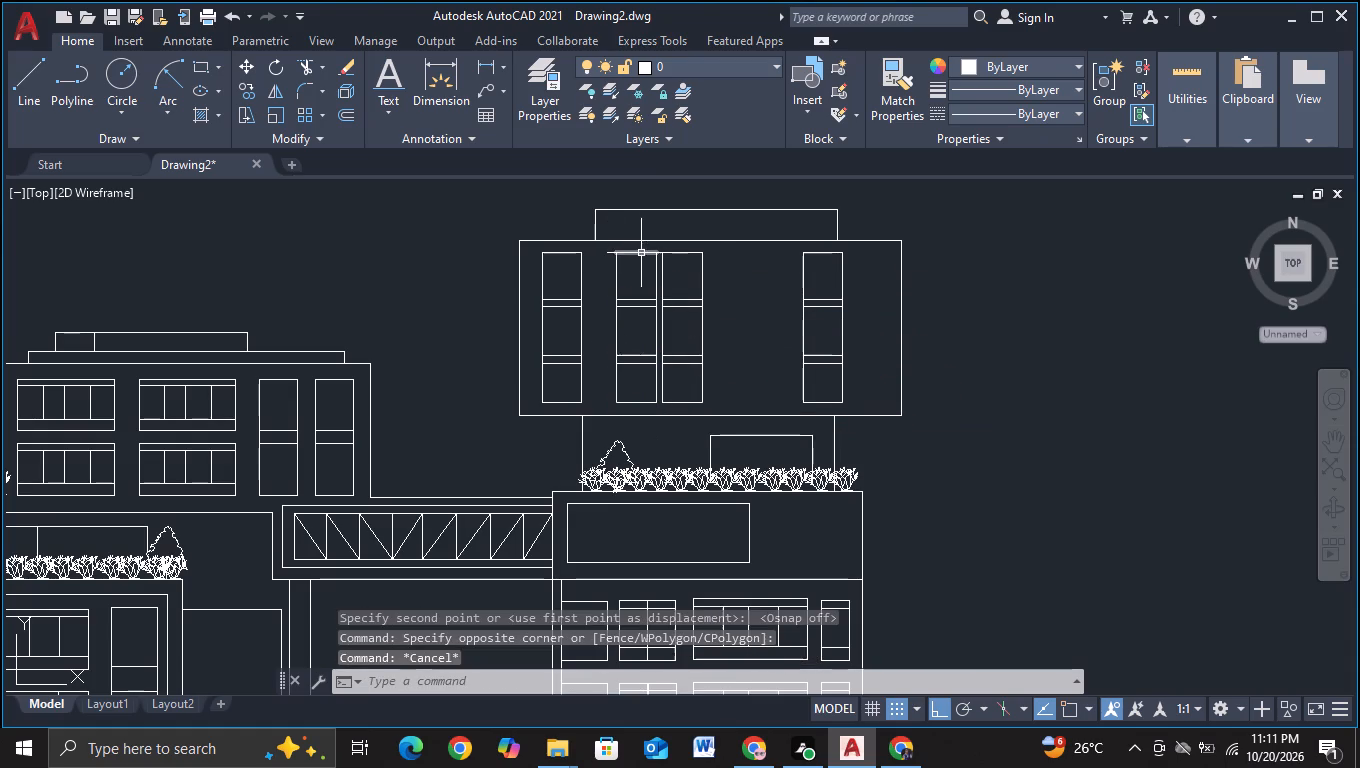
{"action": "left_click", "coordinate": [605, 245]}
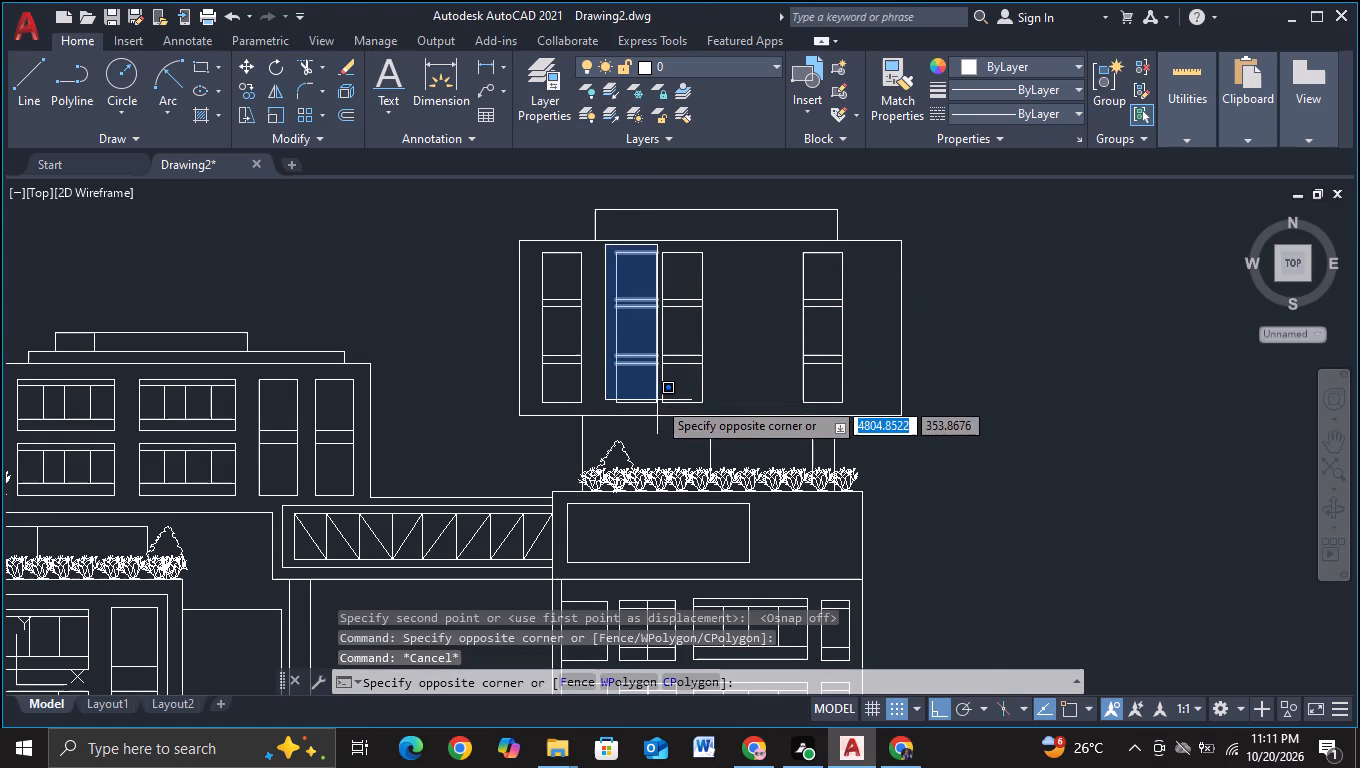
{"action": "scroll", "coordinate": [657, 400], "scroll_direction": "up", "scroll_amount": 1}
{"action": "left_click", "coordinate": [656, 422]}
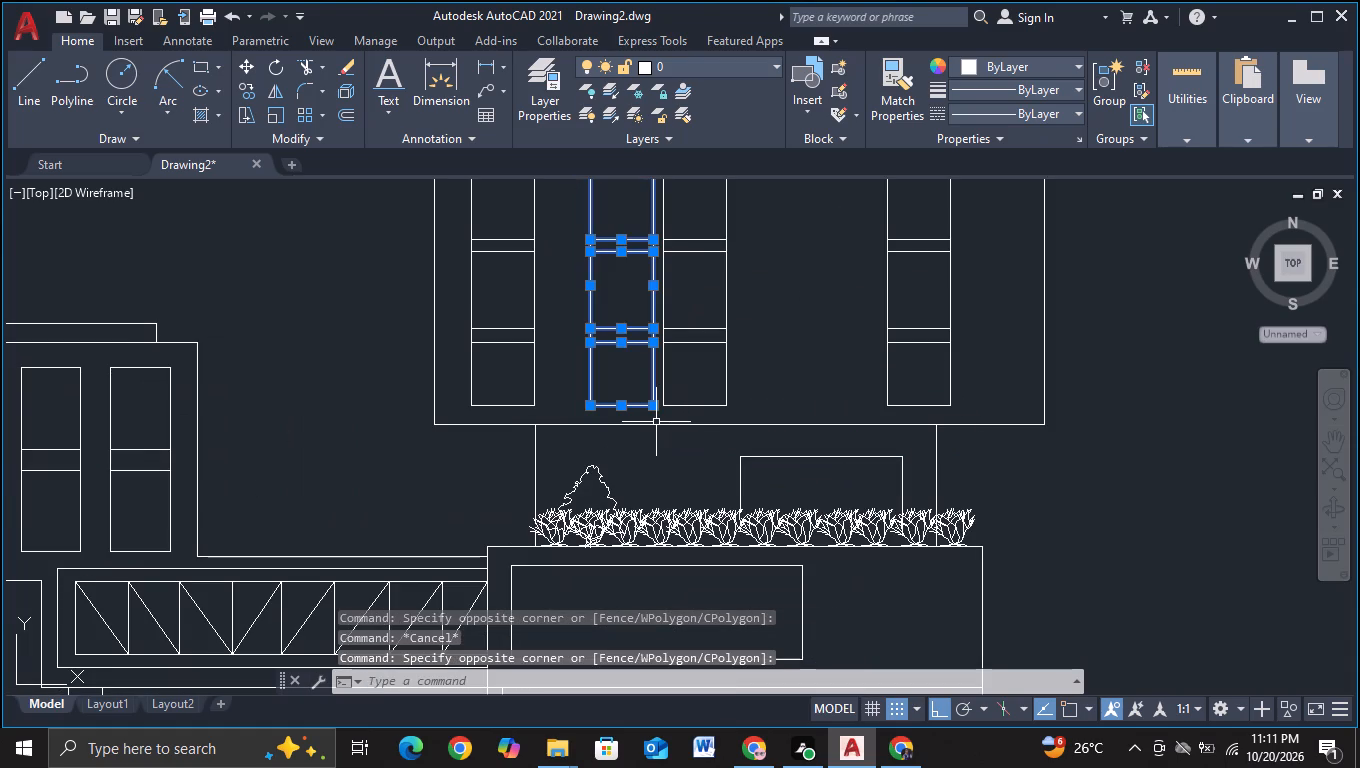
{"action": "key", "text": "m"}
{"action": "left_click", "coordinate": [697, 466]}
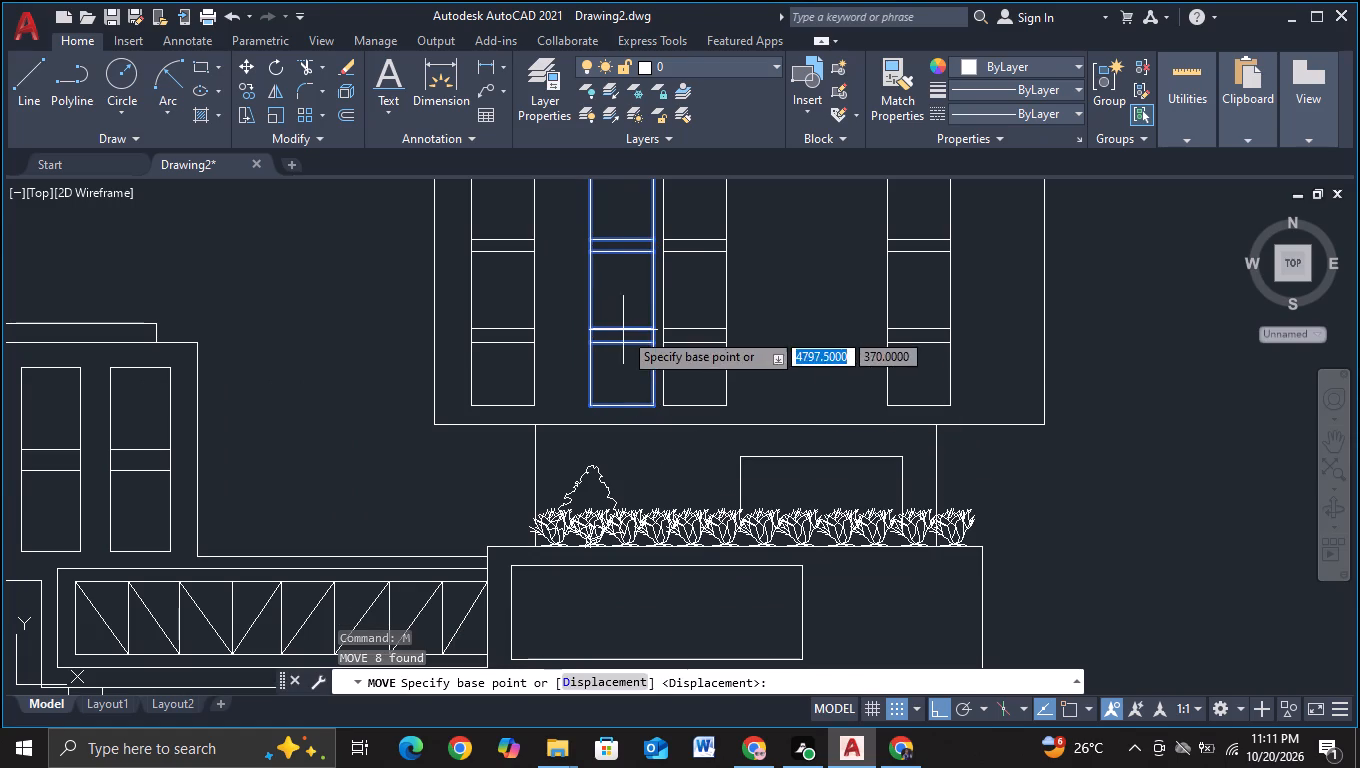
{"action": "left_click", "coordinate": [623, 331]}
{"action": "left_click", "coordinate": [586, 331]}
Move the third tall window strip about 7 units left so it sits evenly spaced beside the second strip.
{"action": "middle_click_drag", "start_coordinate": [633, 304], "coordinate": [639, 323]}
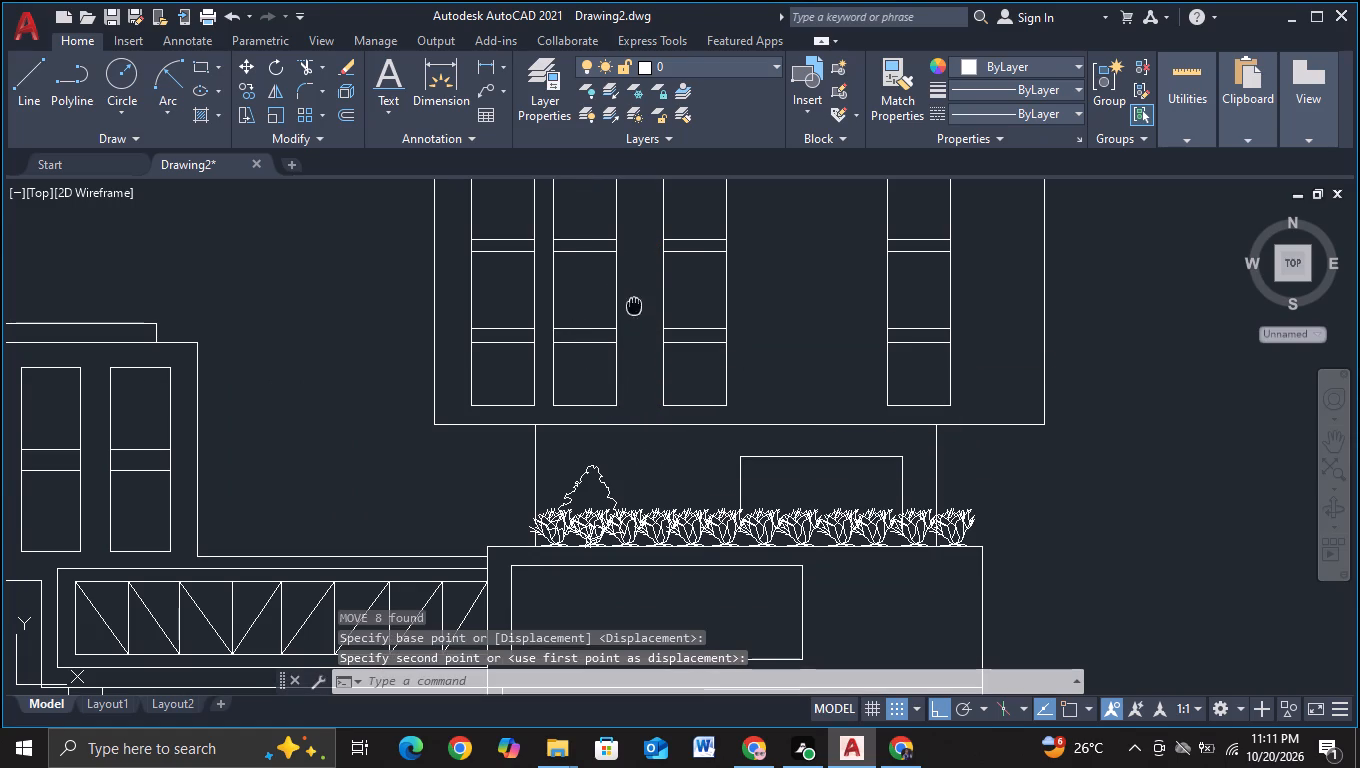
{"action": "middle_click_drag", "start_coordinate": [639, 323], "coordinate": [647, 390]}
{"action": "left_click", "coordinate": [658, 244]}
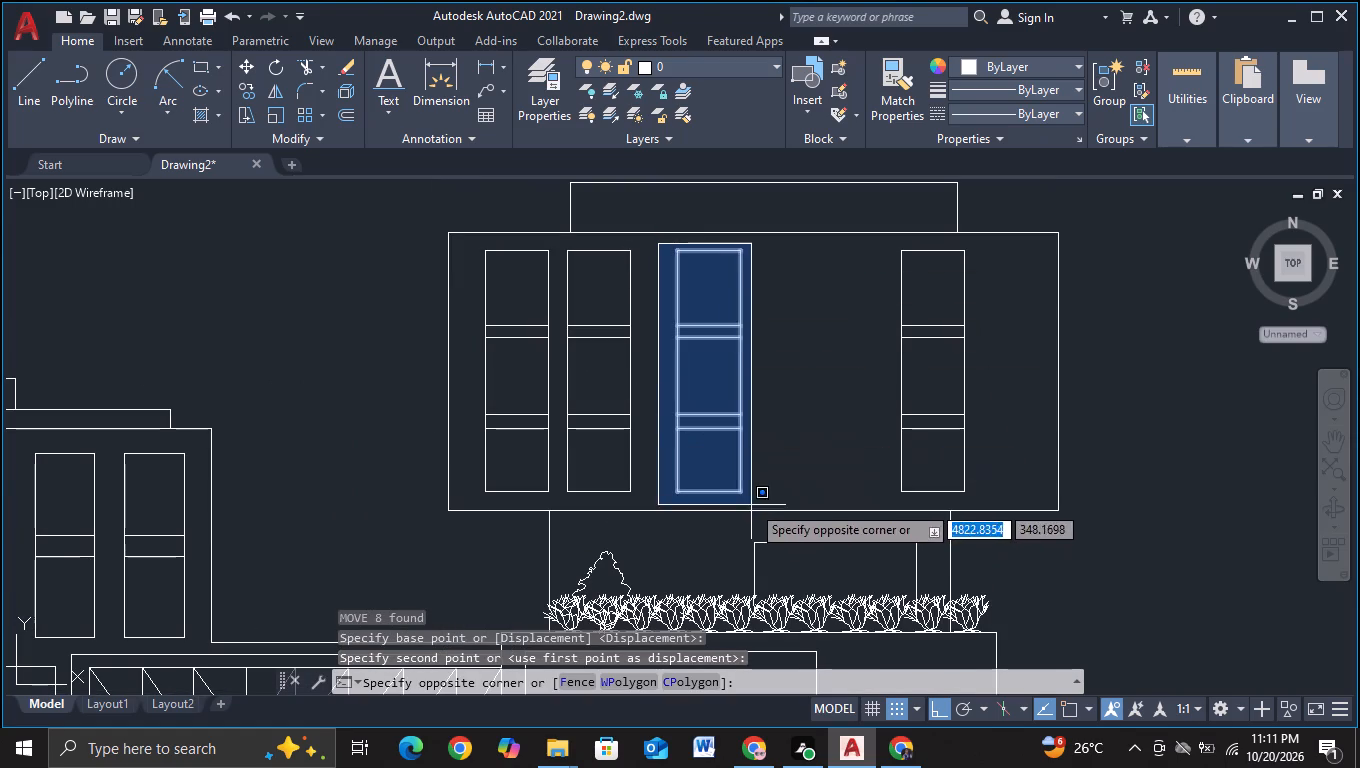
{"action": "left_click", "coordinate": [753, 502]}
{"action": "key", "text": "m"}
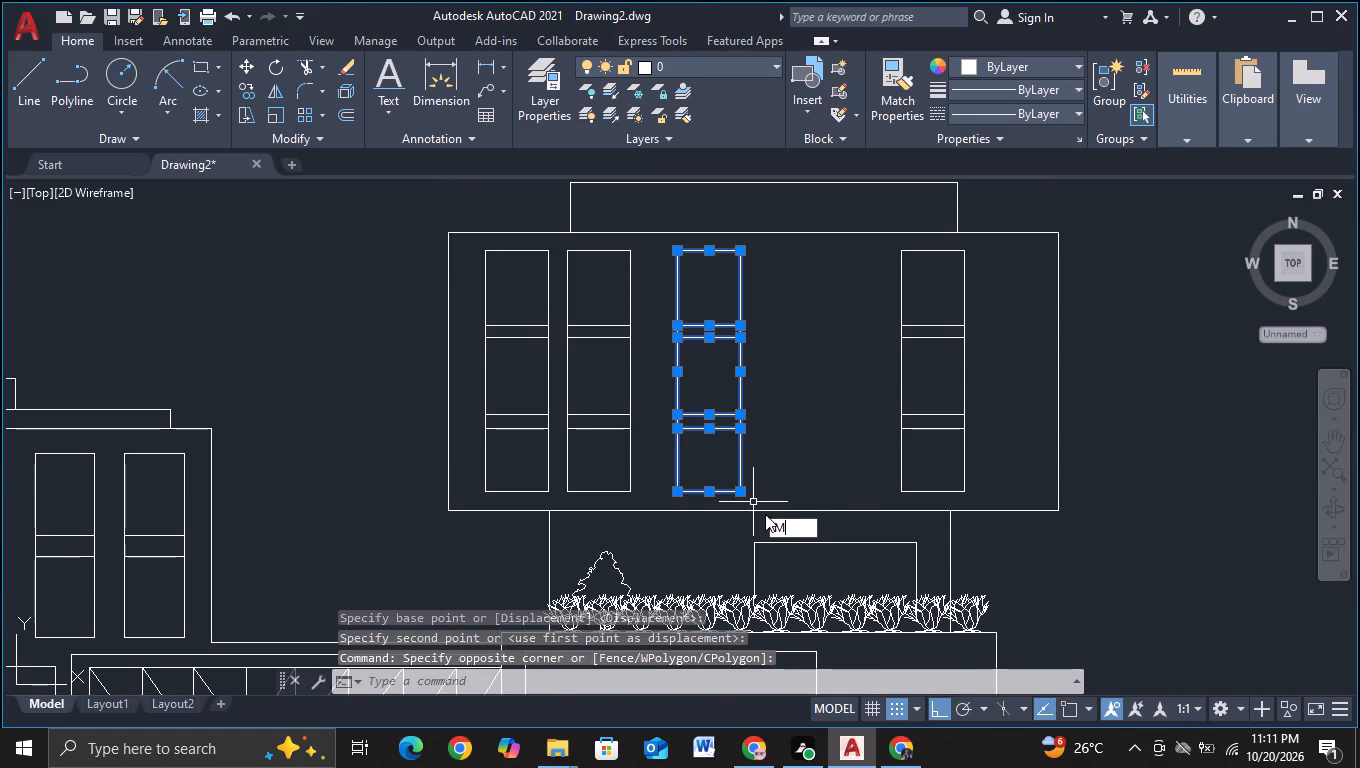
{"action": "left_click", "coordinate": [782, 547]}
{"action": "left_click", "coordinate": [722, 425]}
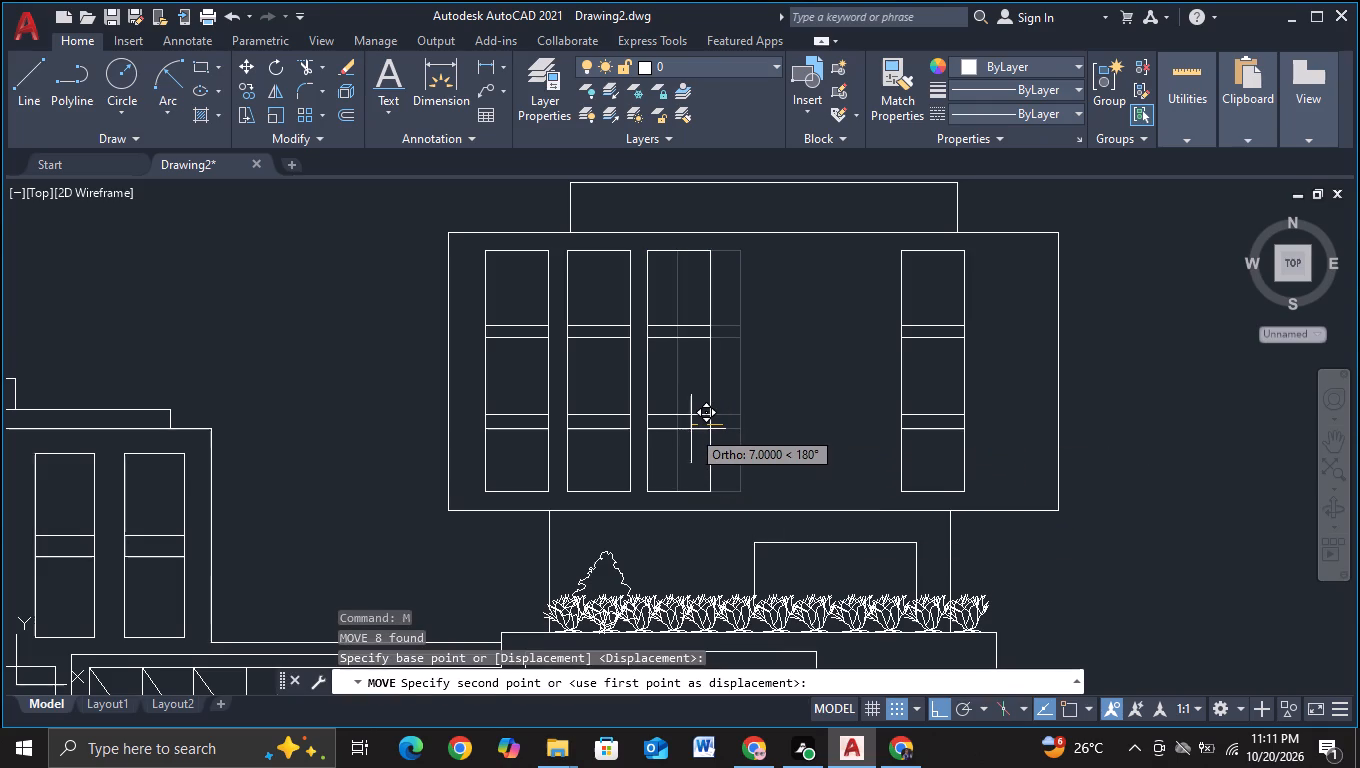
{"action": "left_click", "coordinate": [691, 429]}
Move the isolated tall window strip about 12 units right, toward the top block's right edge.
{"action": "middle_click_drag", "start_coordinate": [798, 391], "coordinate": [674, 417]}
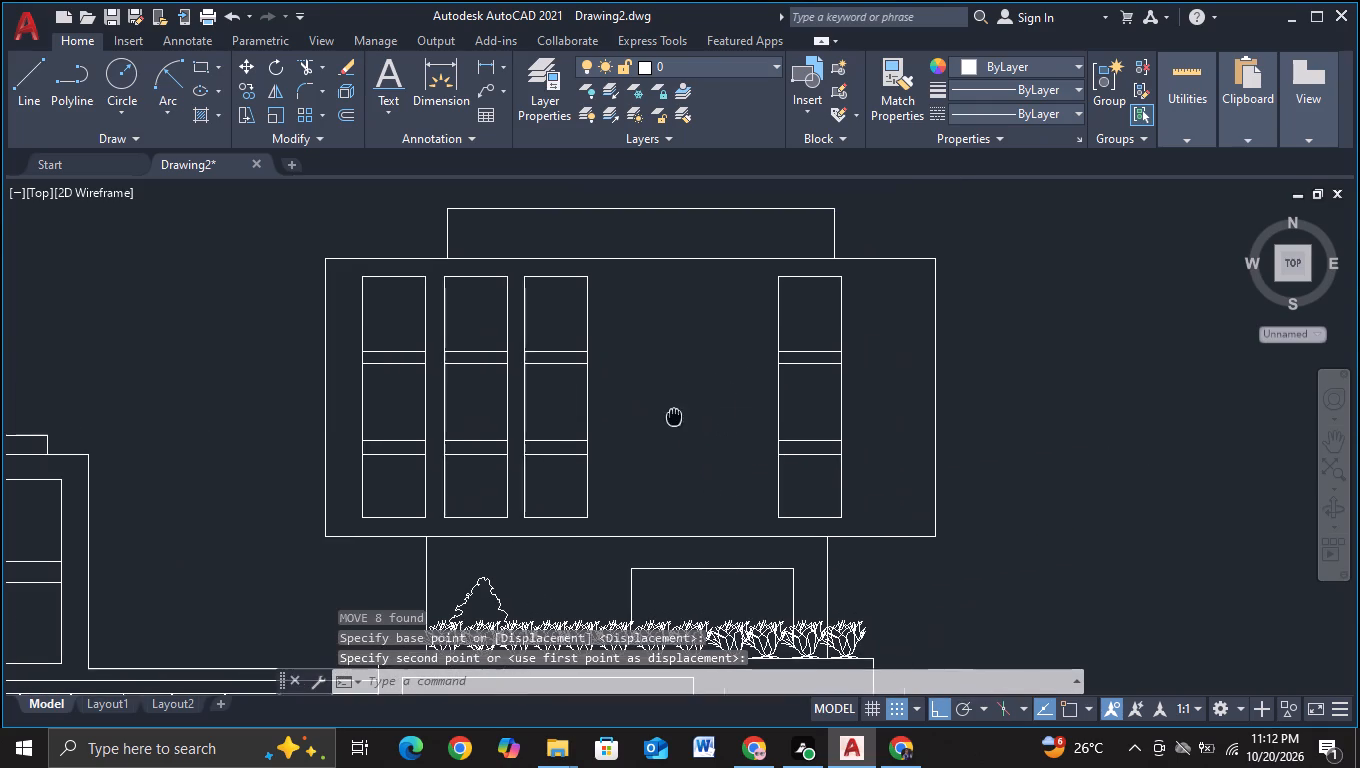
{"action": "left_click", "coordinate": [745, 269]}
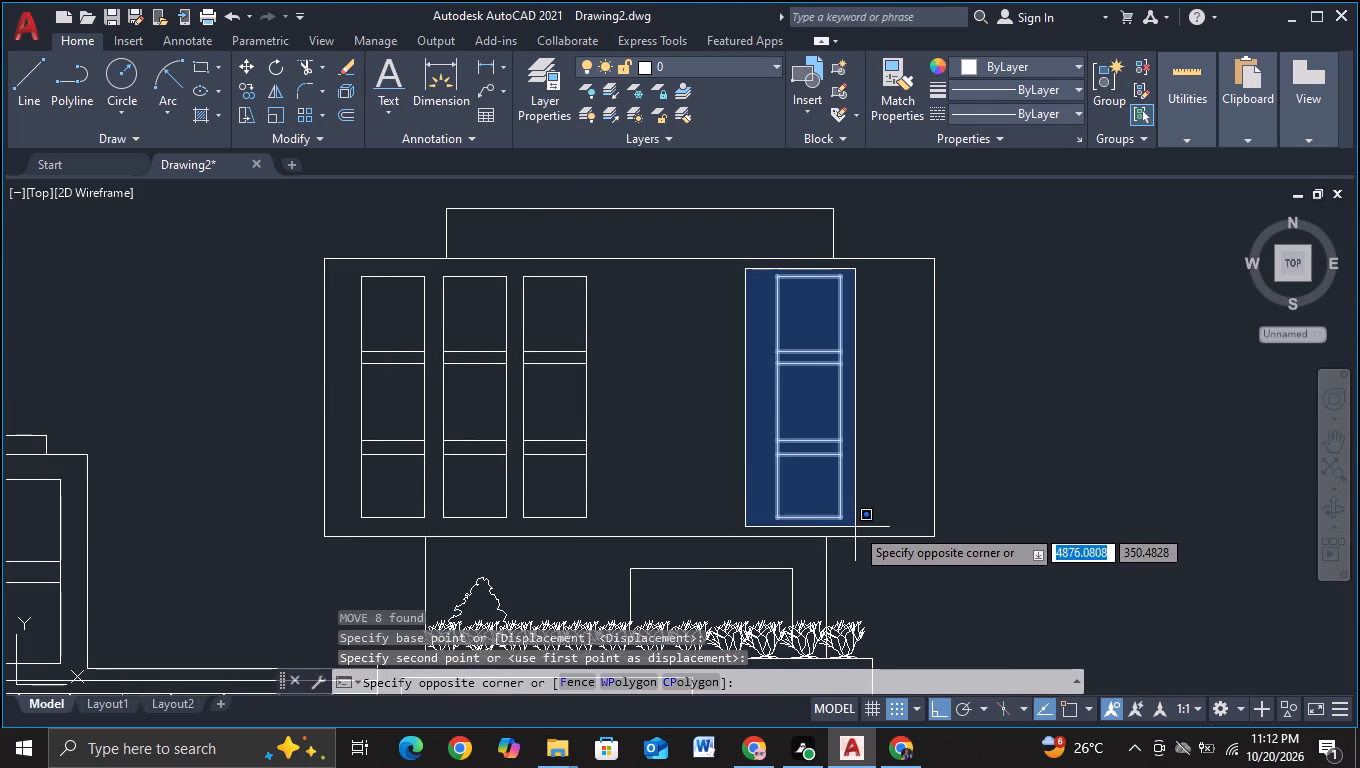
{"action": "left_click", "coordinate": [857, 526]}
{"action": "key", "text": "m"}
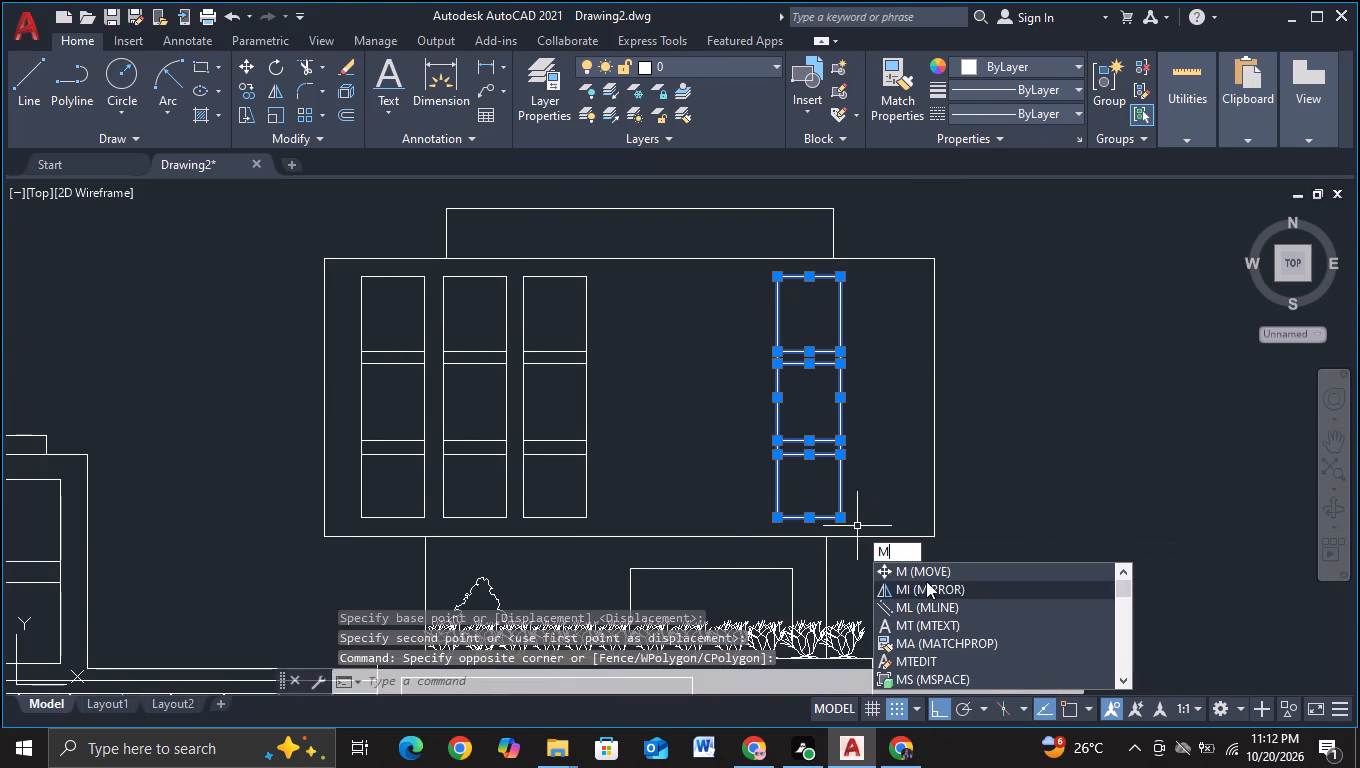
{"action": "left_click", "coordinate": [928, 568]}
{"action": "left_click", "coordinate": [790, 431]}
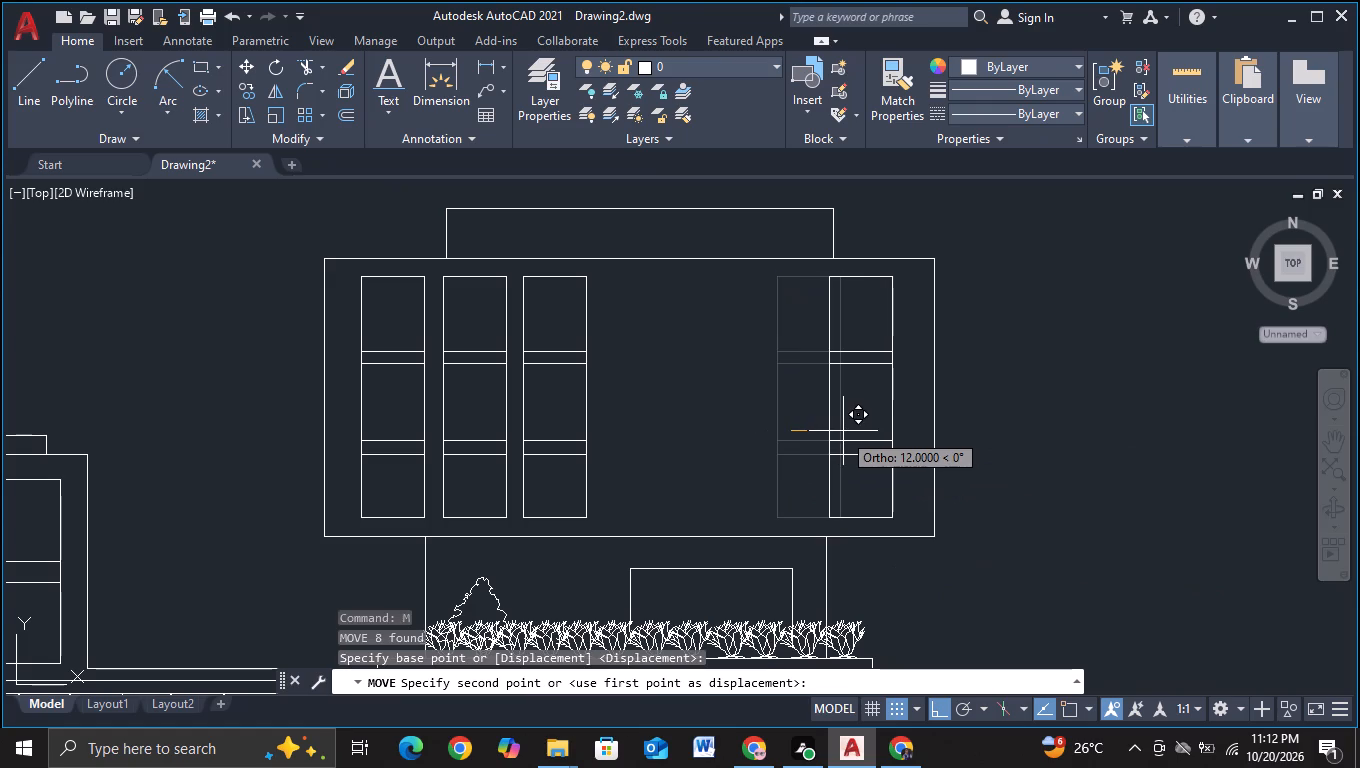
{"action": "left_click", "coordinate": [842, 432]}
Review the reshaped building group as a whole and its placement below the front and rear elevations.
{"action": "scroll", "coordinate": [1064, 426], "scroll_direction": "down", "scroll_amount": 1}
{"action": "middle_click_drag", "start_coordinate": [1063, 468], "coordinate": [1058, 433]}
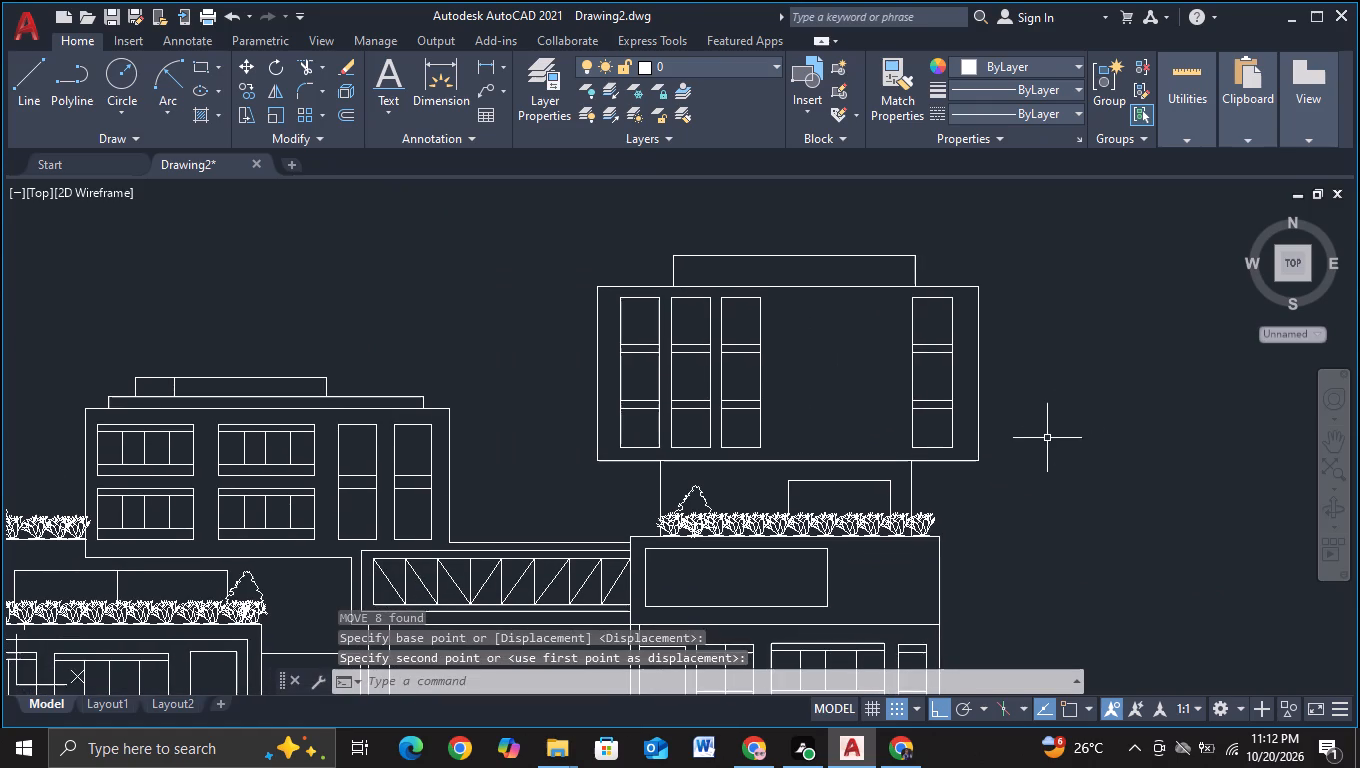
{"action": "scroll", "coordinate": [1046, 439], "scroll_direction": "down", "scroll_amount": 1}
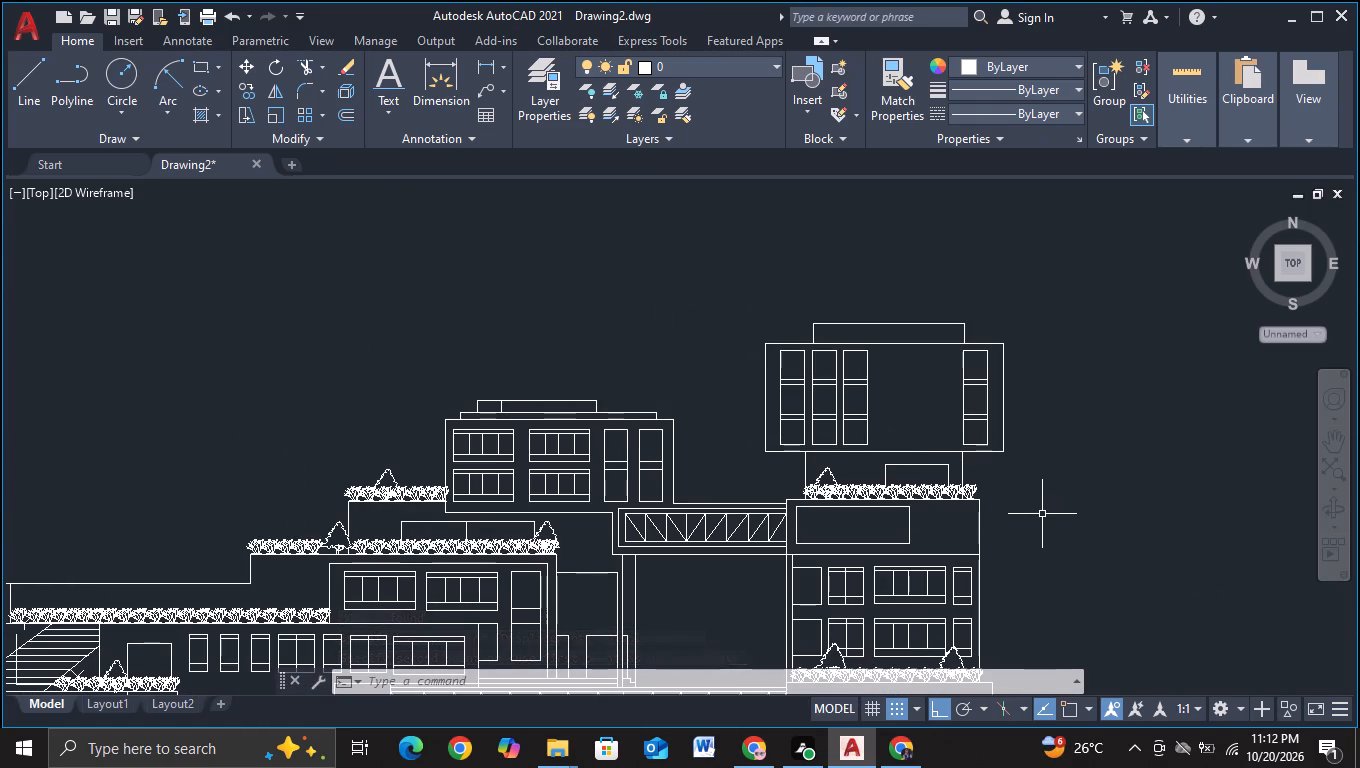
{"action": "middle_click_drag", "start_coordinate": [1042, 514], "coordinate": [1031, 425]}
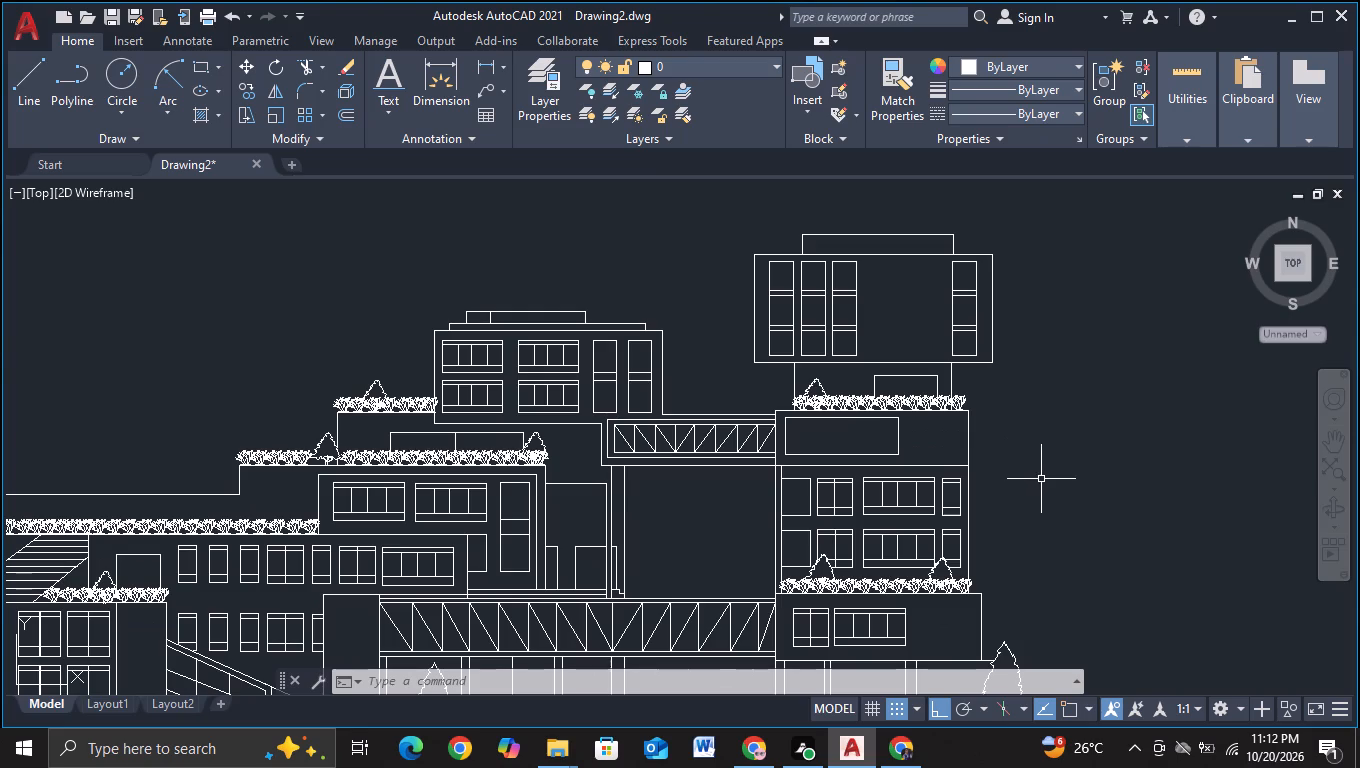
{"action": "middle_click_drag", "start_coordinate": [1051, 511], "coordinate": [1033, 408]}
{"action": "scroll", "coordinate": [1039, 414], "scroll_direction": "down", "scroll_amount": 1}
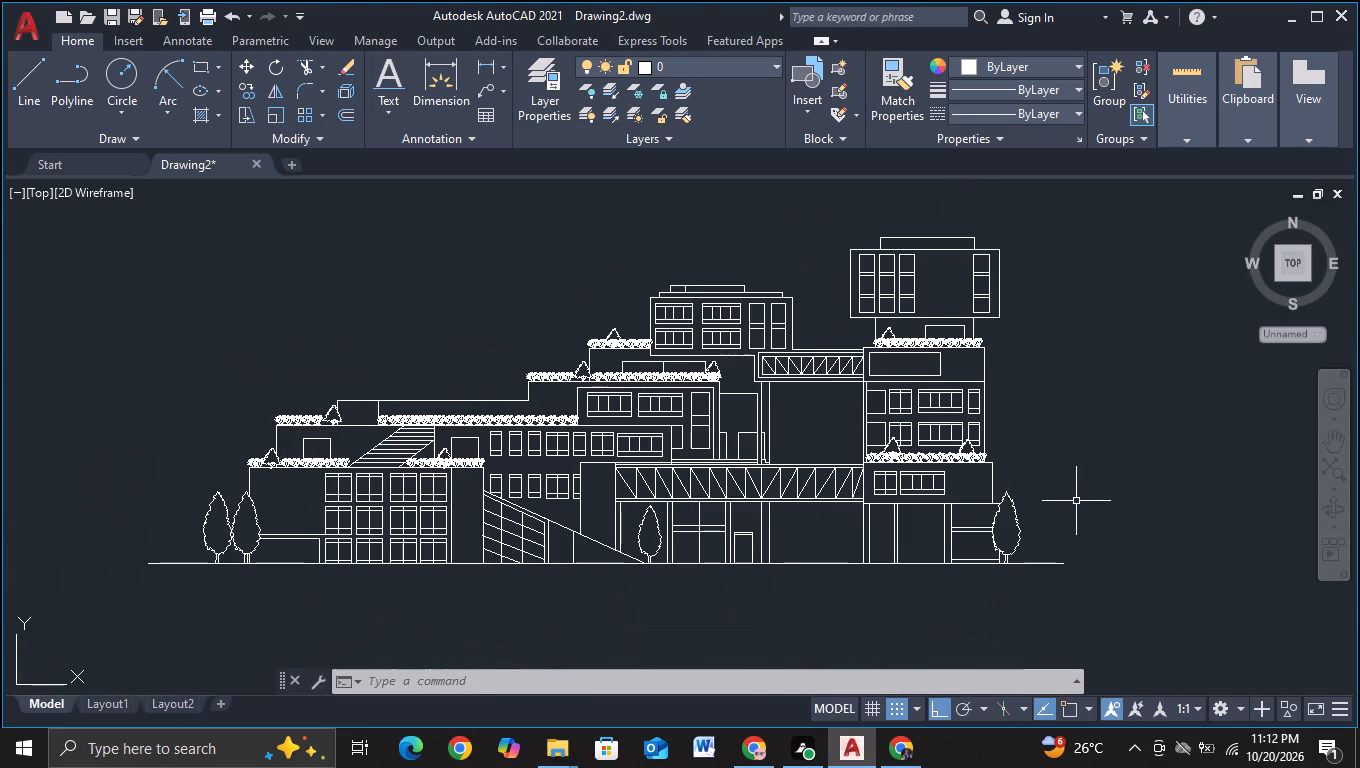
{"action": "middle_click_drag", "start_coordinate": [1078, 506], "coordinate": [1067, 466]}
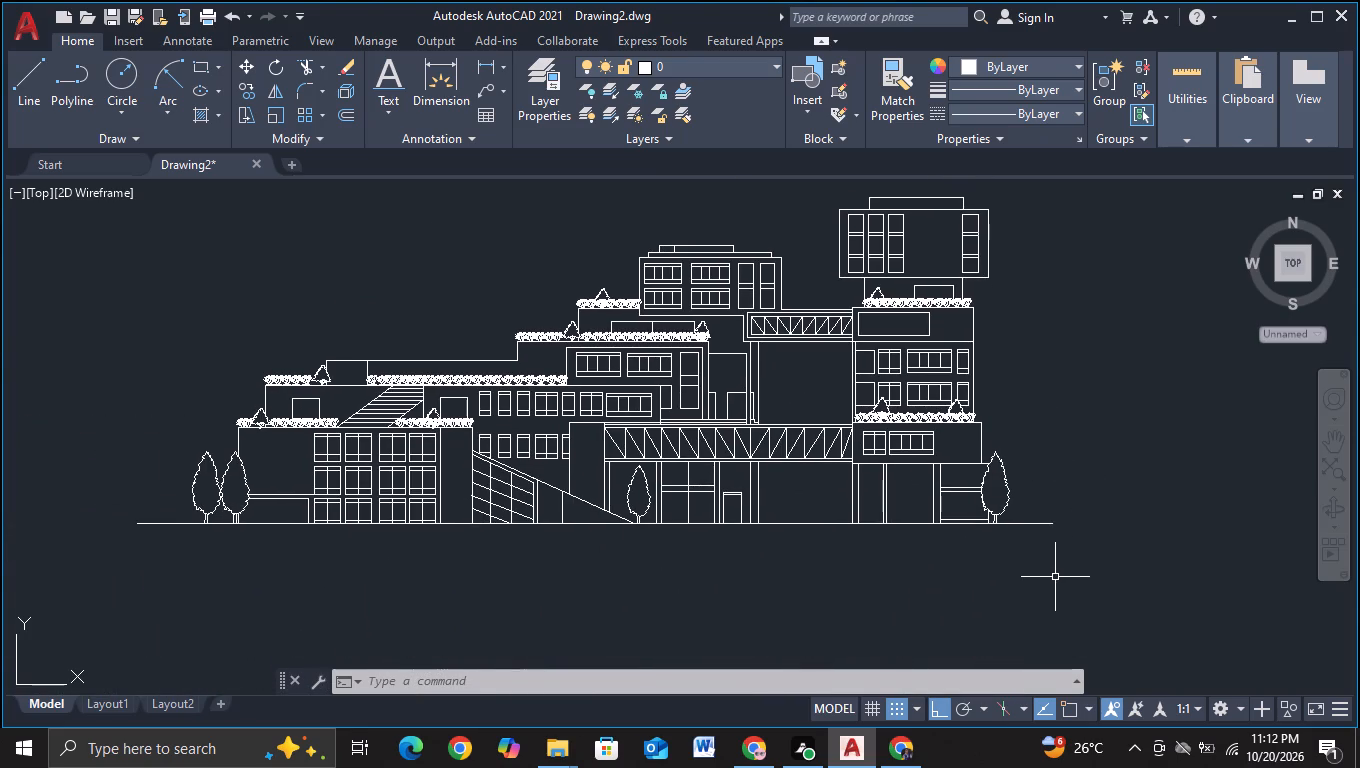
{"action": "middle_click_drag", "start_coordinate": [1053, 578], "coordinate": [1053, 531]}
{"action": "middle_click_drag", "start_coordinate": [952, 533], "coordinate": [968, 529]}
{"action": "scroll", "coordinate": [967, 530], "scroll_direction": "down", "scroll_amount": 2}
{"action": "middle_click_drag", "start_coordinate": [927, 545], "coordinate": [969, 534]}
{"action": "scroll", "coordinate": [711, 391], "scroll_direction": "down", "scroll_amount": 1}
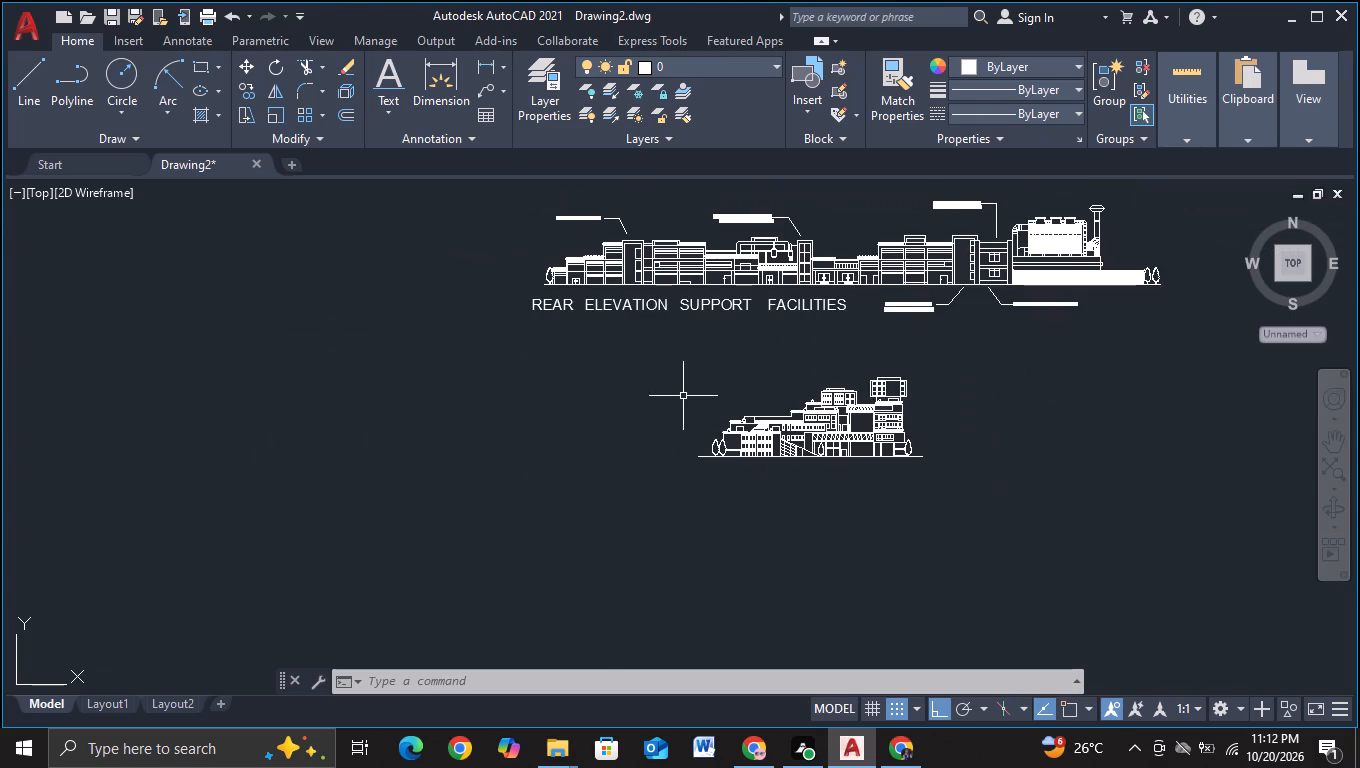
{"action": "middle_click_drag", "start_coordinate": [683, 390], "coordinate": [684, 528]}
{"action": "scroll", "coordinate": [684, 524], "scroll_direction": "down", "scroll_amount": 1}
{"action": "middle_click_drag", "start_coordinate": [686, 531], "coordinate": [676, 466]}
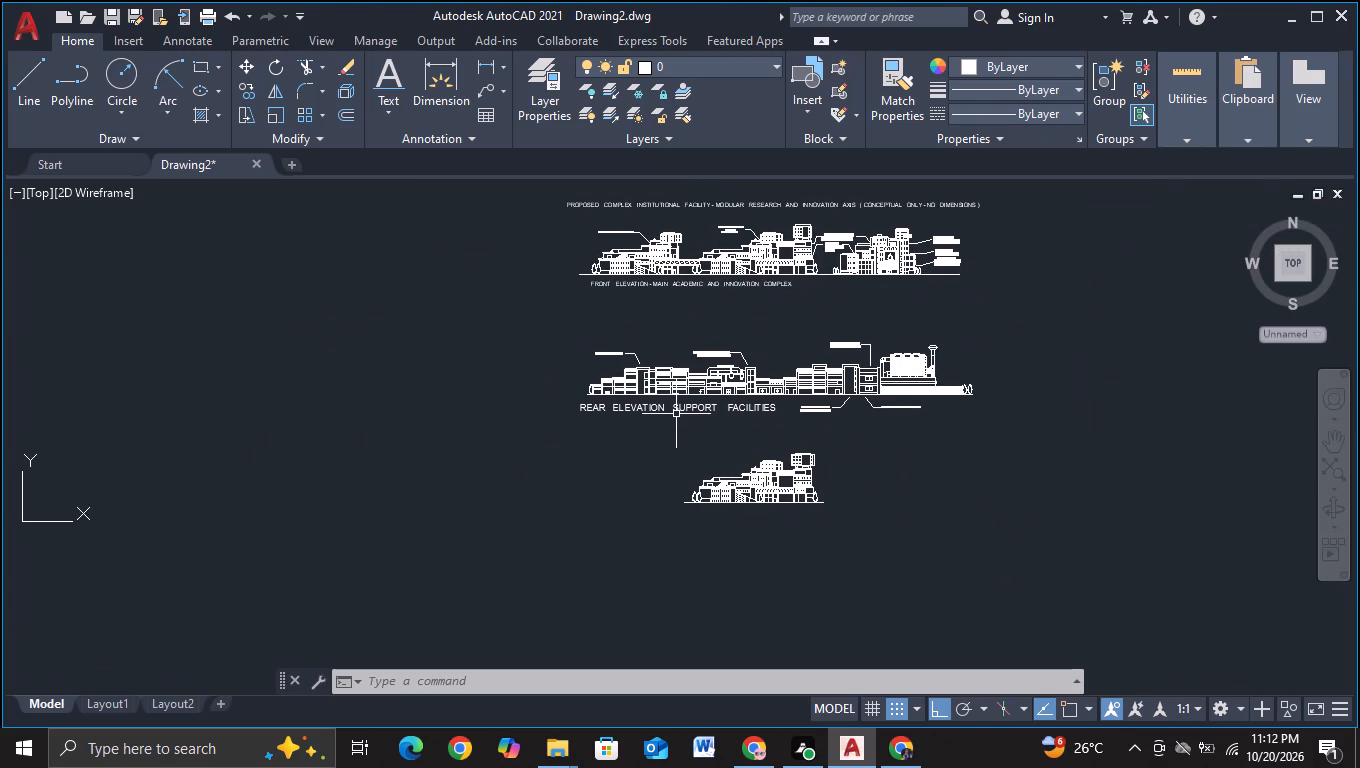
{"action": "left_click", "coordinate": [676, 414]}
{"action": "key", "text": "Escape"}
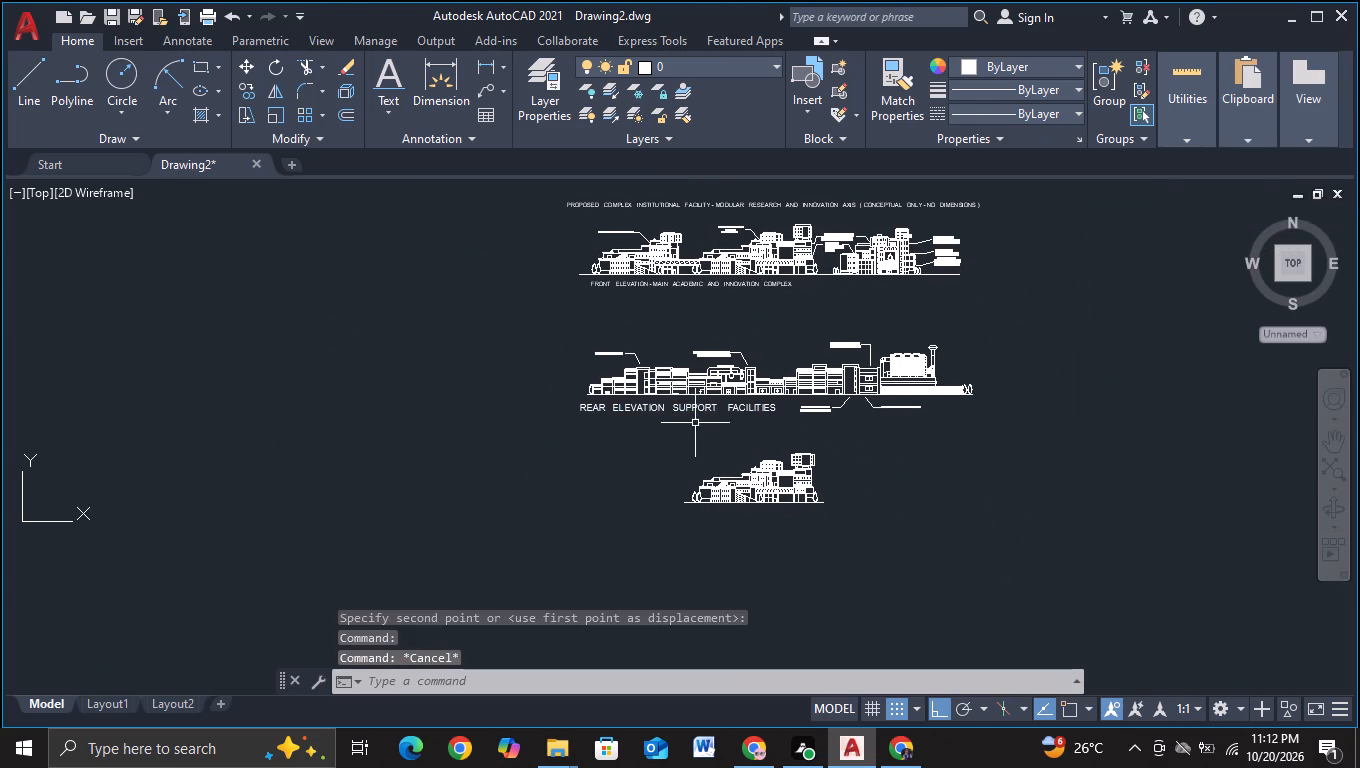
Scale the whole reshaped building group below the rear elevation up to about 1.6 times its size.
{"action": "left_click", "coordinate": [675, 424]}
{"action": "left_click", "coordinate": [847, 553]}
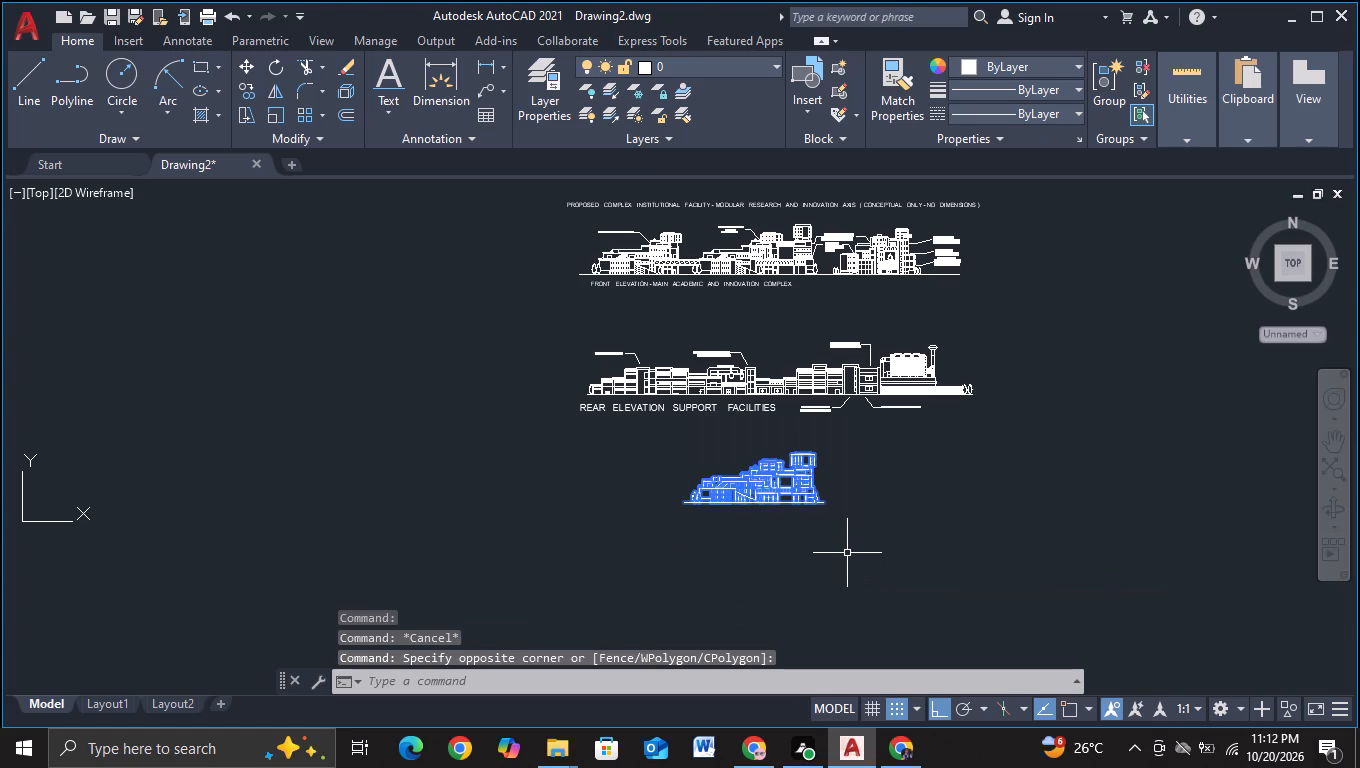
{"action": "key", "text": "s"}
{"action": "left_click", "coordinate": [894, 612]}
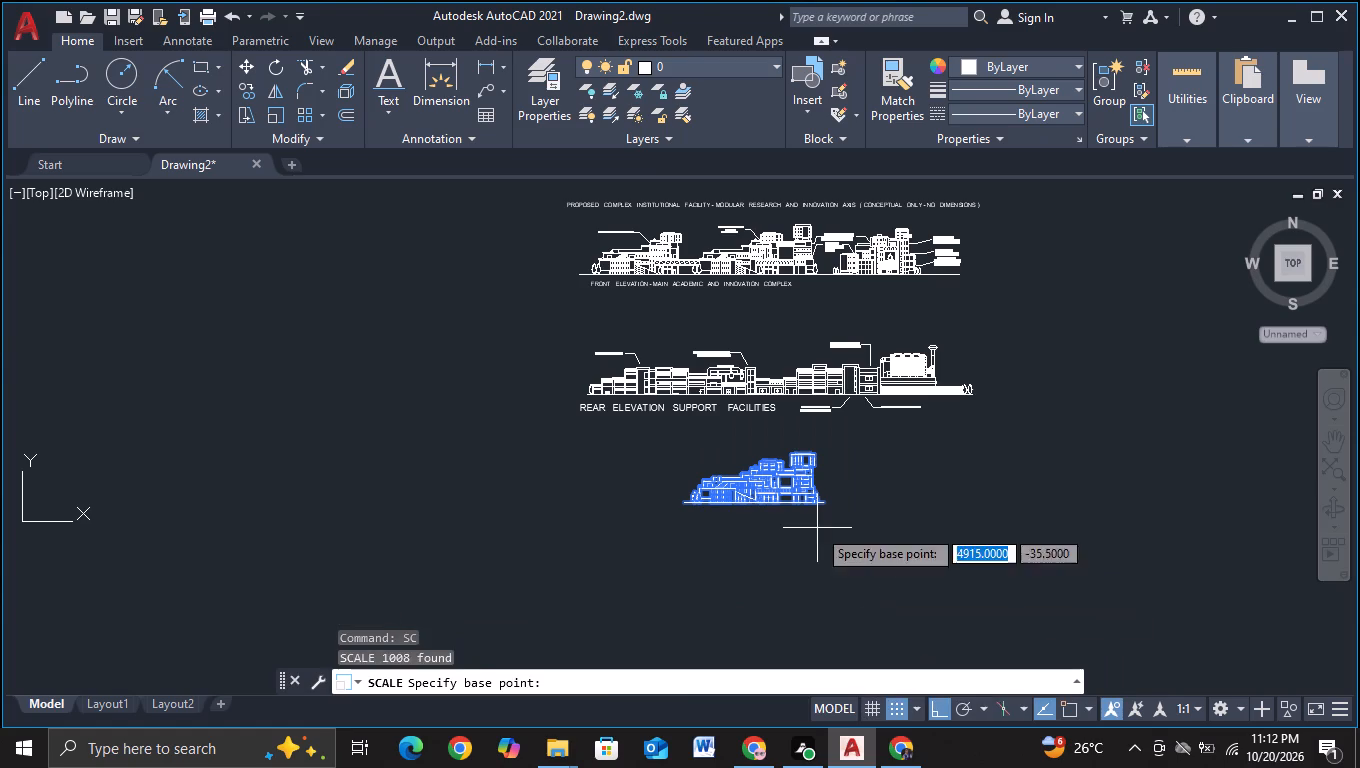
{"action": "left_click", "coordinate": [799, 497]}
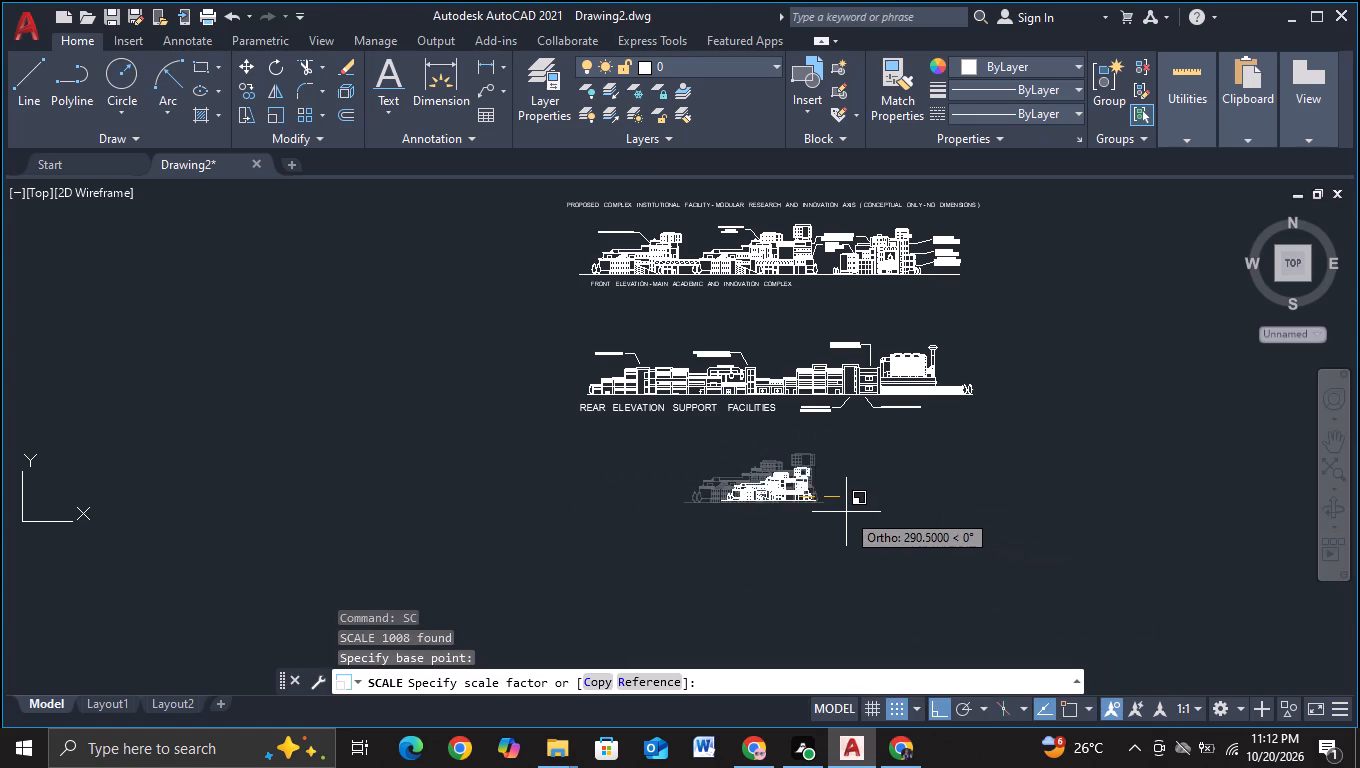
{"action": "scroll", "coordinate": [865, 505], "scroll_direction": "up", "scroll_amount": 2}
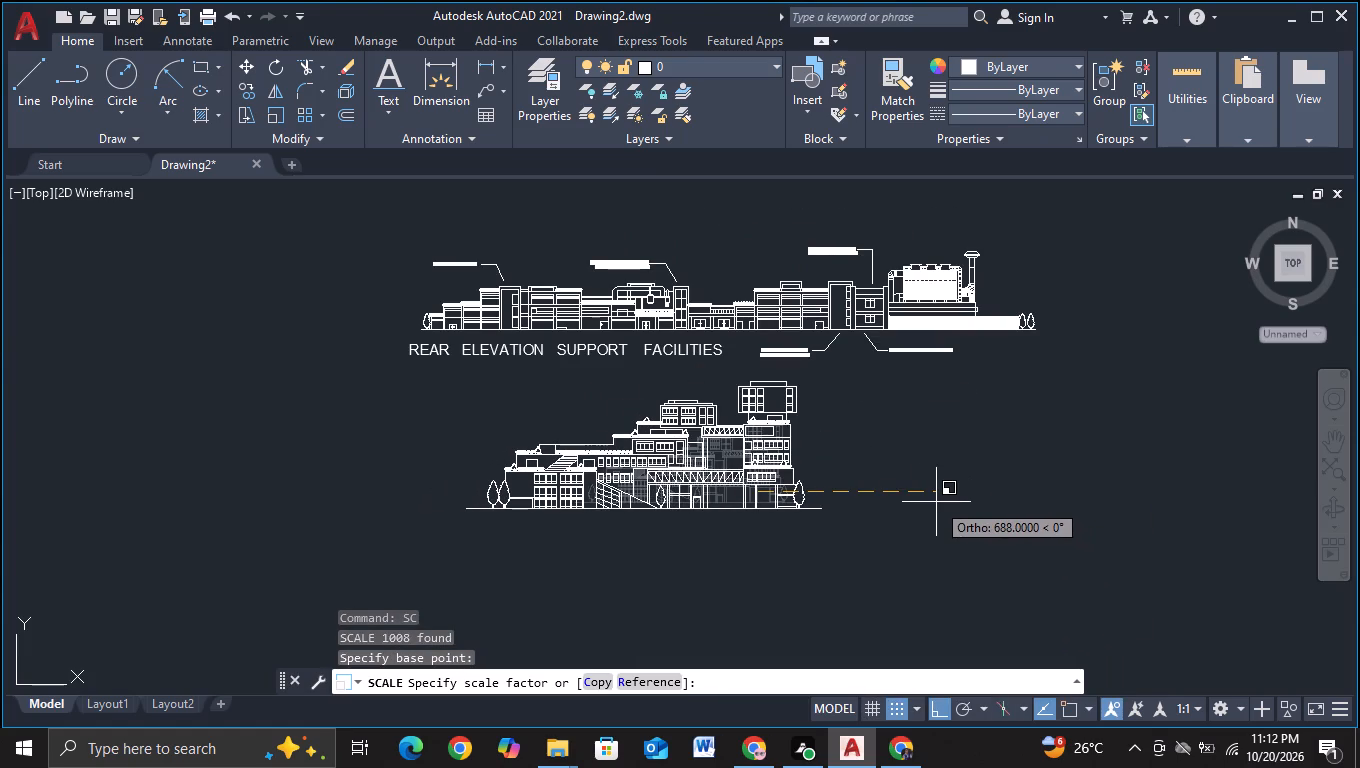
{"action": "left_click", "coordinate": [936, 502]}
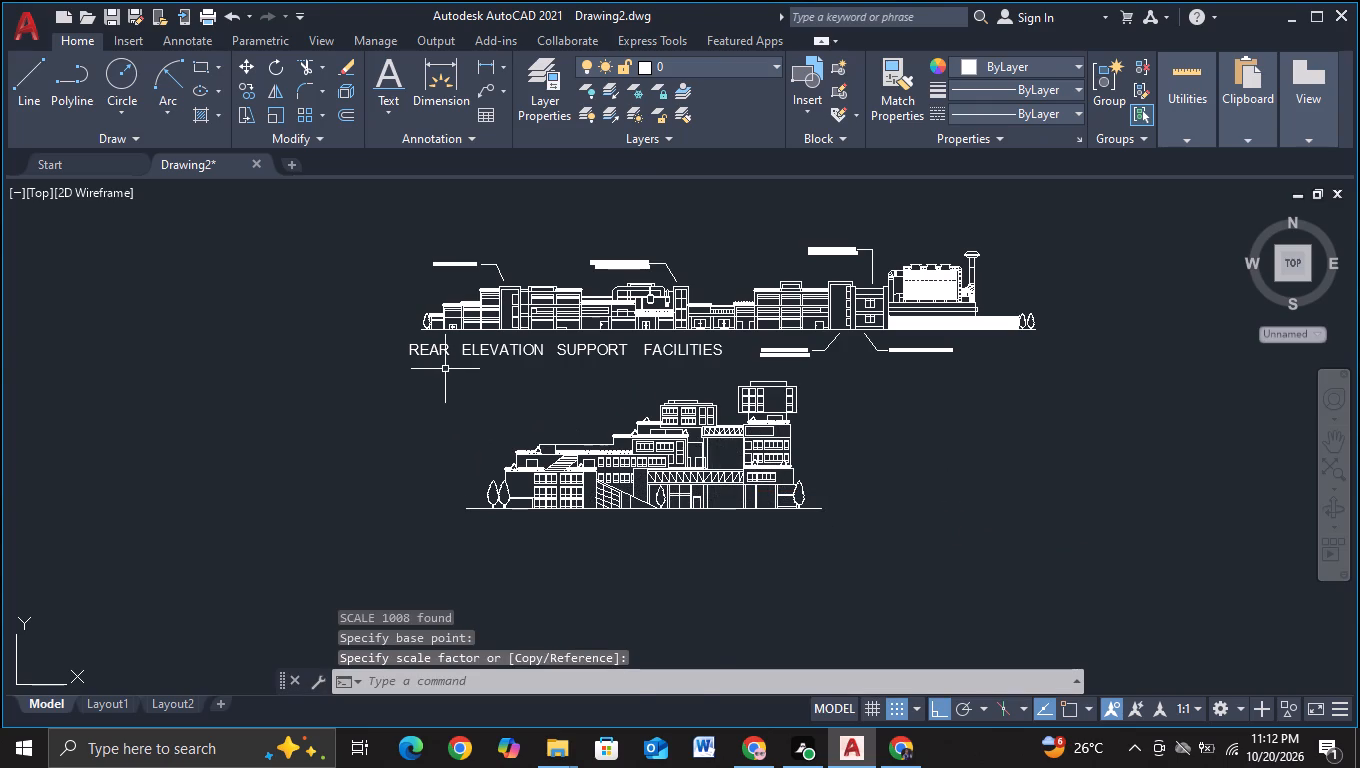
Move the enlarged building group horizontally right until its right end roughly lines up with the rear elevation's right end.
{"action": "left_click", "coordinate": [446, 367]}
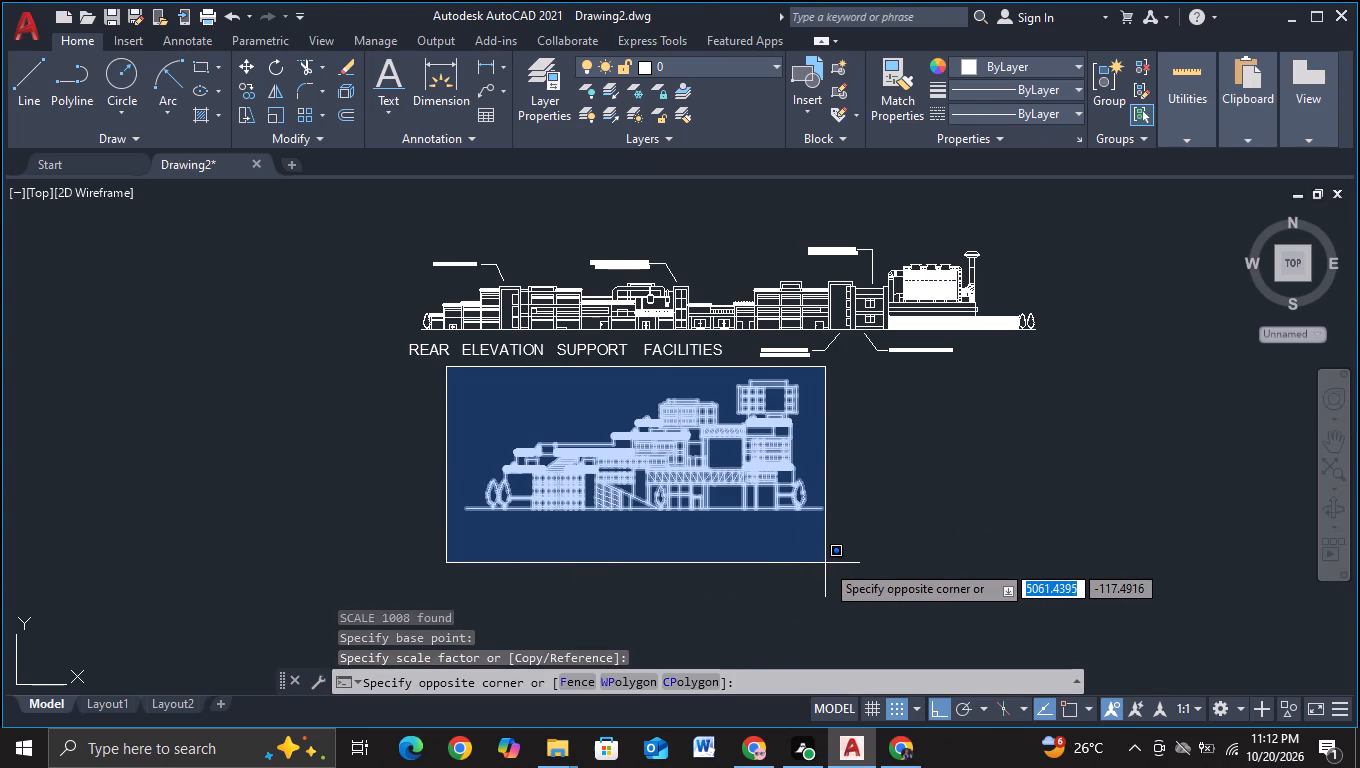
{"action": "left_click", "coordinate": [825, 563]}
{"action": "key", "text": "m"}
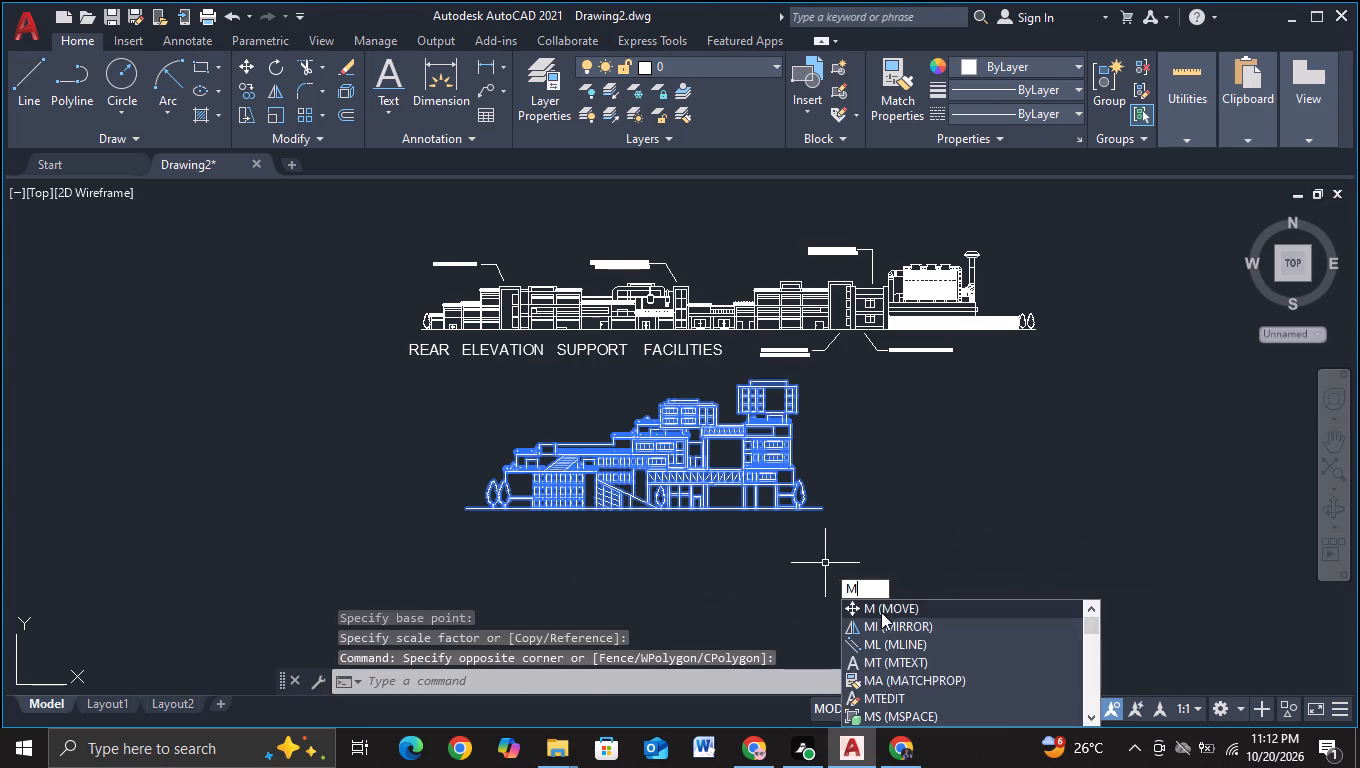
{"action": "left_click", "coordinate": [881, 612]}
{"action": "left_click", "coordinate": [674, 454]}
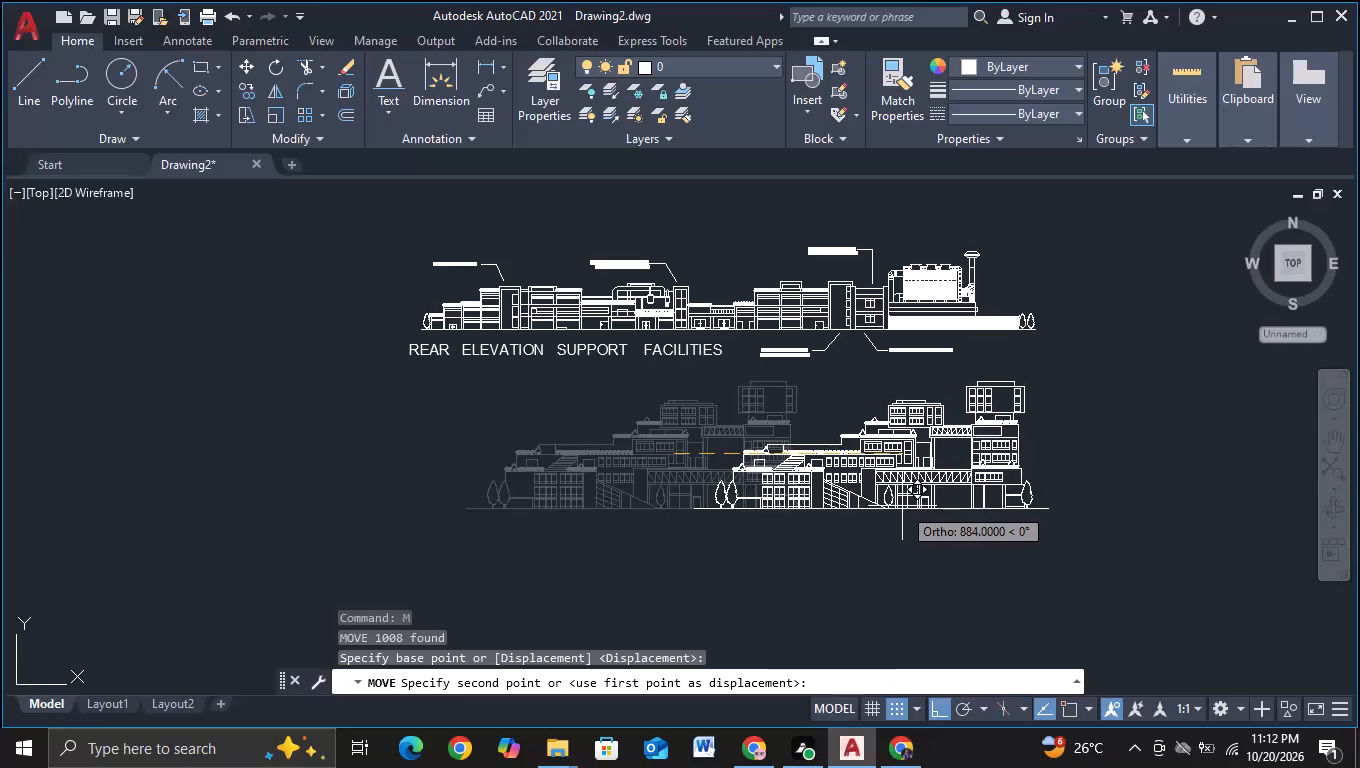
{"action": "left_click", "coordinate": [893, 505]}
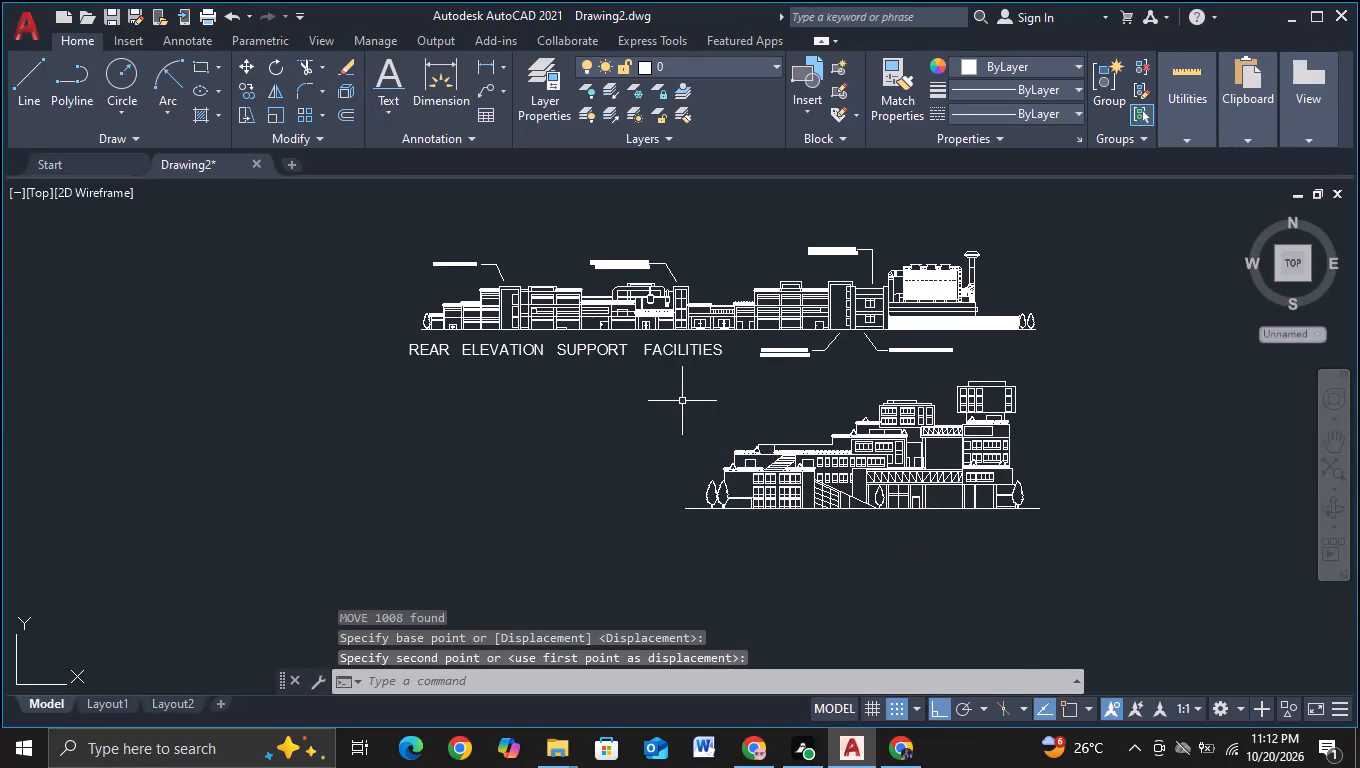
Move the enlarged building group slightly straight down to widen the gap below the rear elevation's title and labels.
{"action": "scroll", "coordinate": [679, 401], "scroll_direction": "down", "scroll_amount": 1}
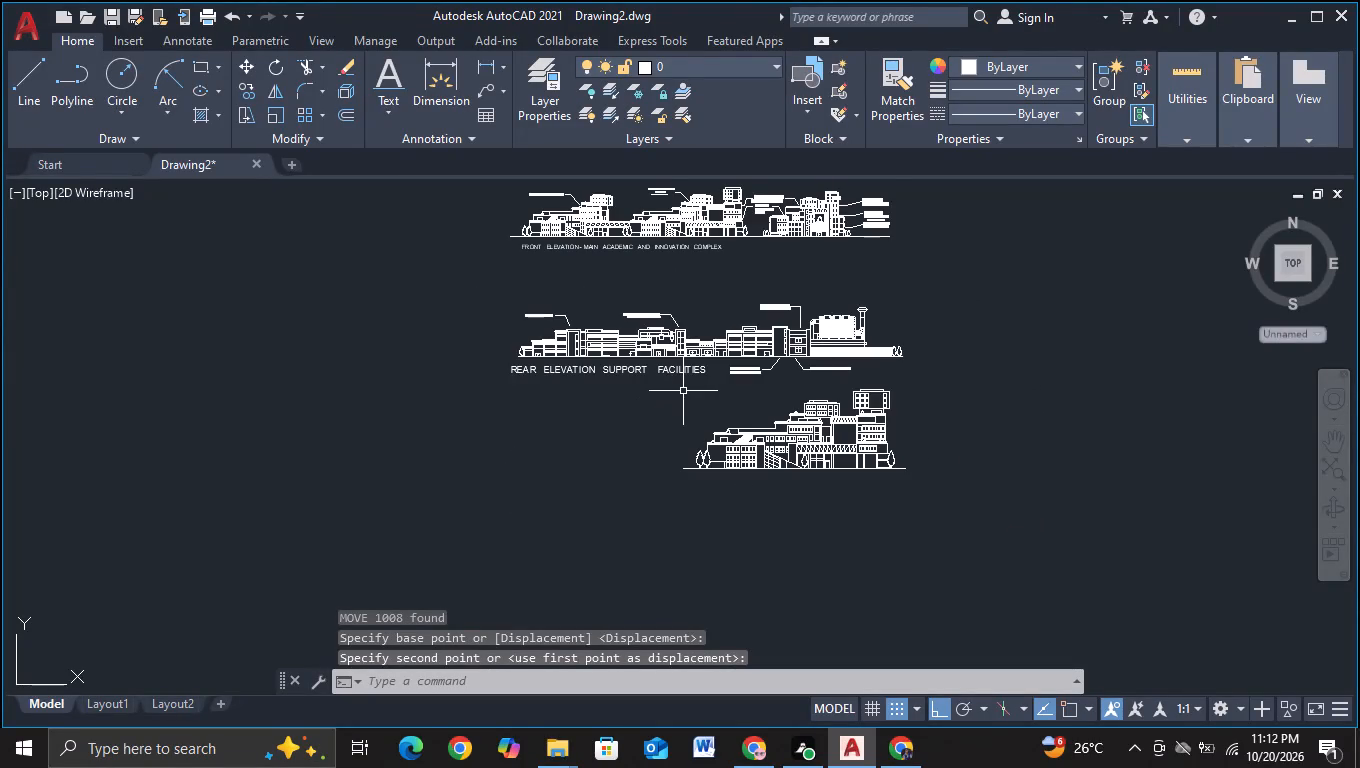
{"action": "left_click", "coordinate": [682, 384]}
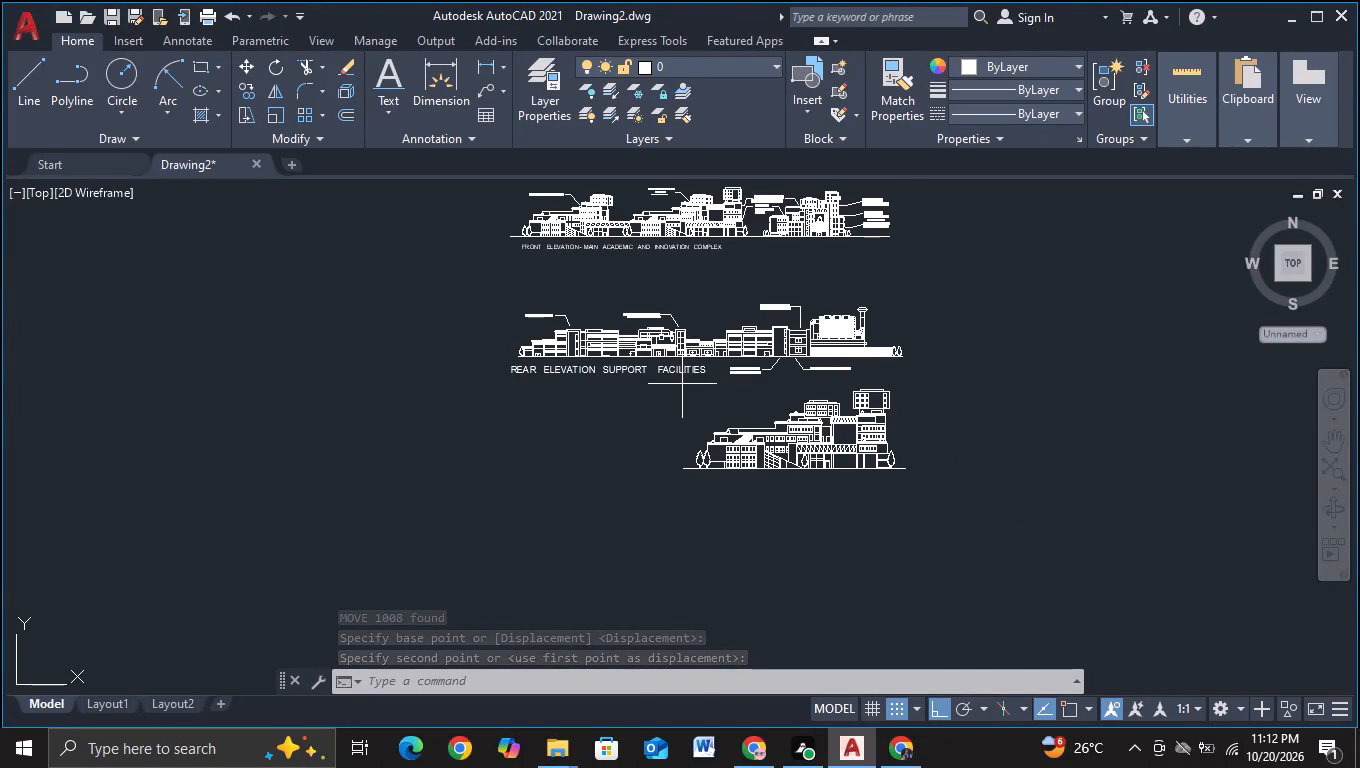
{"action": "left_click", "coordinate": [917, 521]}
{"action": "left_click", "coordinate": [812, 444]}
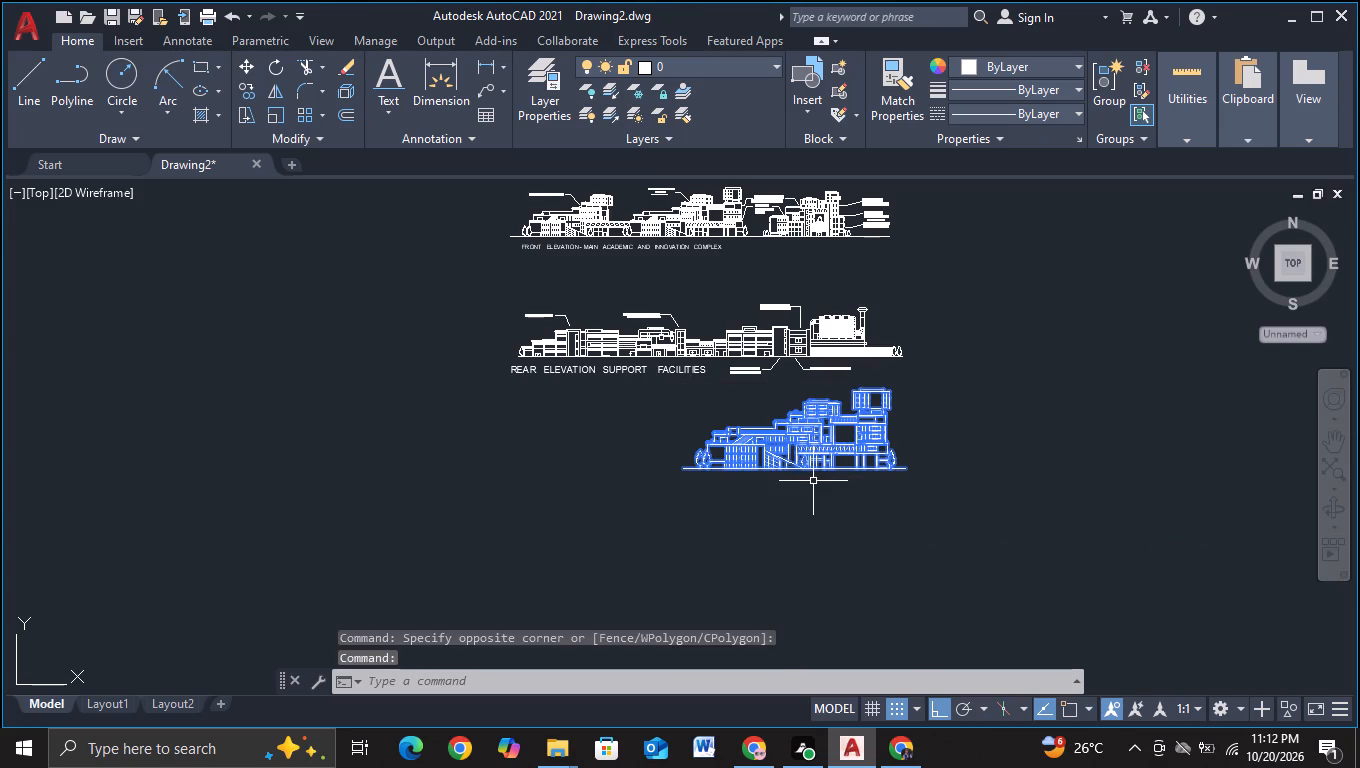
{"action": "key", "text": "m"}
{"action": "left_click", "coordinate": [859, 525]}
{"action": "left_click", "coordinate": [811, 444]}
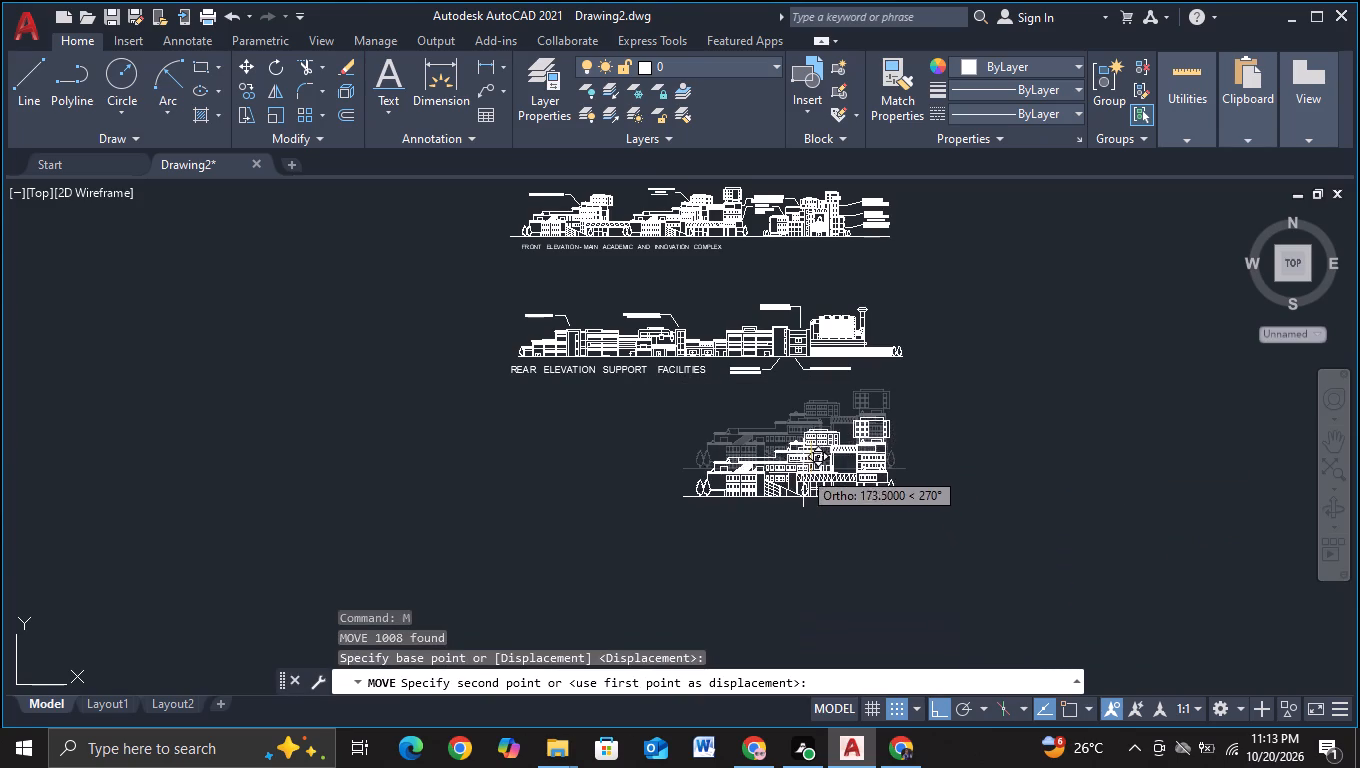
{"action": "left_click", "coordinate": [803, 457]}
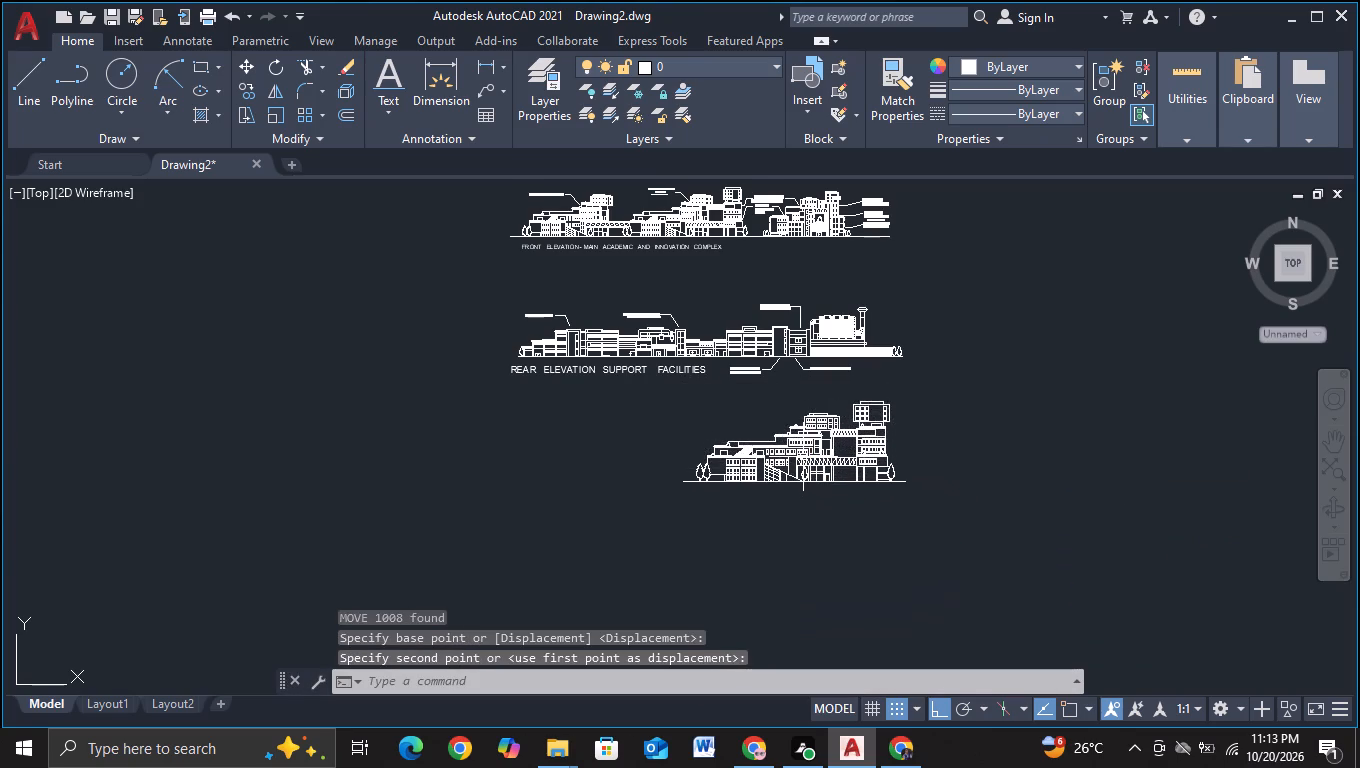
Copy the REAR ELEVATION SUPPORT FACILITIES title, with Ortho off, to just below the enlarged building group's ground line, starting near its left end.
{"action": "scroll", "coordinate": [818, 499], "scroll_direction": "up", "scroll_amount": 4}
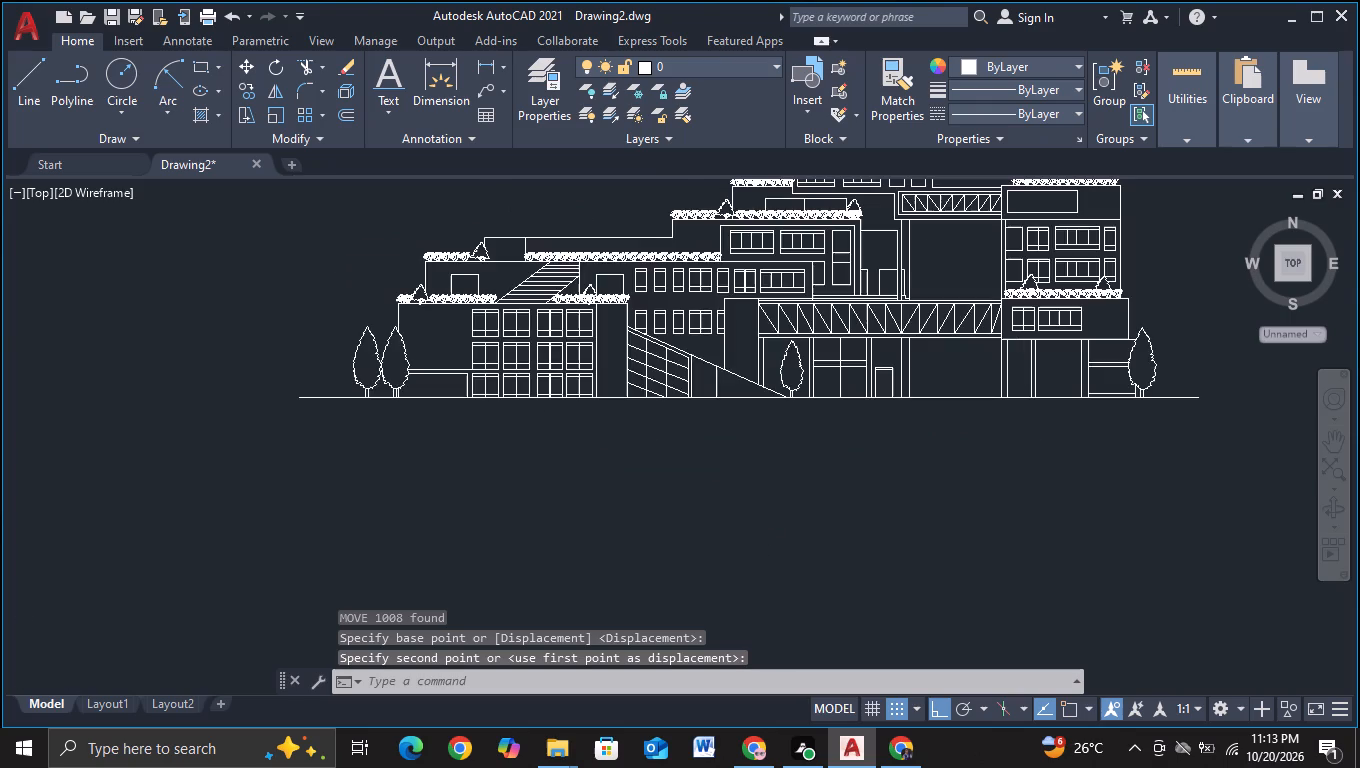
{"action": "middle_click_drag", "start_coordinate": [769, 497], "coordinate": [774, 631]}
{"action": "scroll", "coordinate": [786, 567], "scroll_direction": "down", "scroll_amount": 1}
{"action": "middle_click_drag", "start_coordinate": [787, 566], "coordinate": [671, 577]}
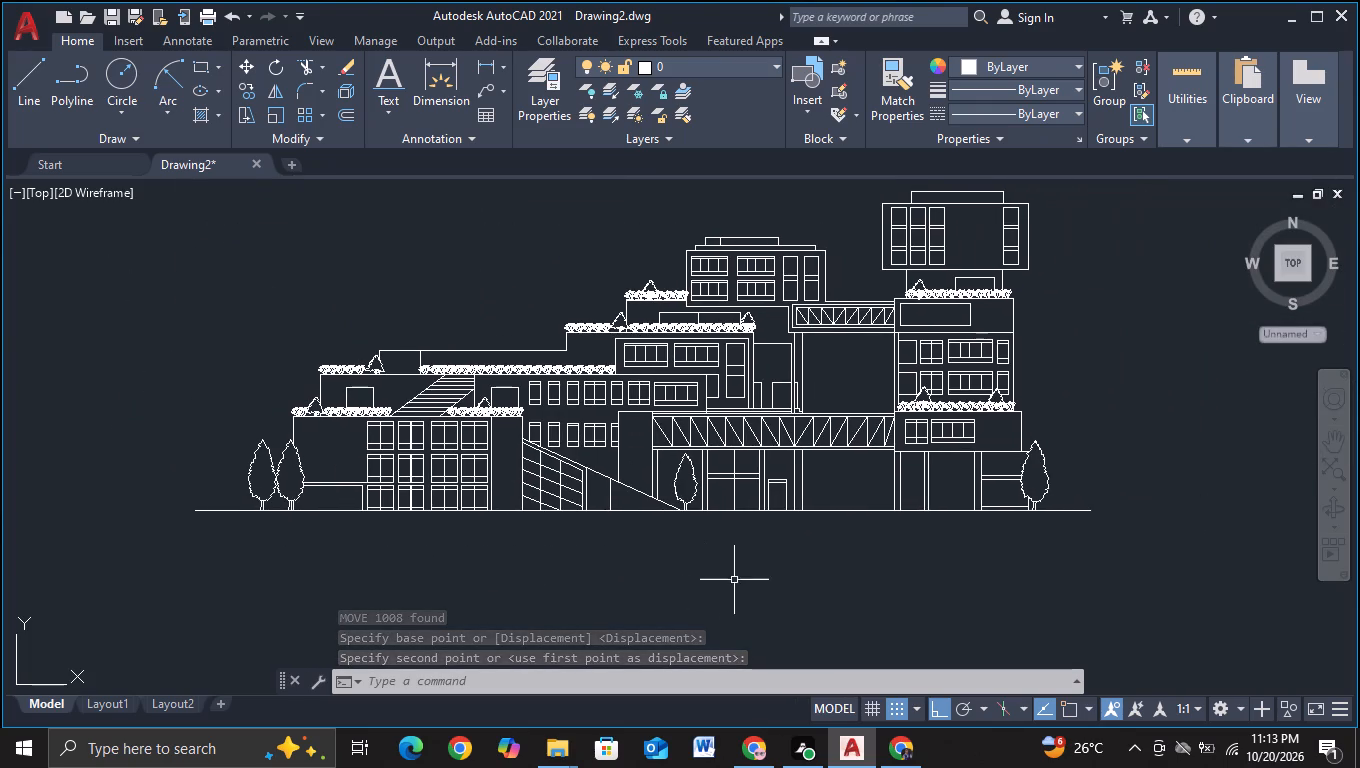
{"action": "middle_click_drag", "start_coordinate": [716, 577], "coordinate": [825, 524]}
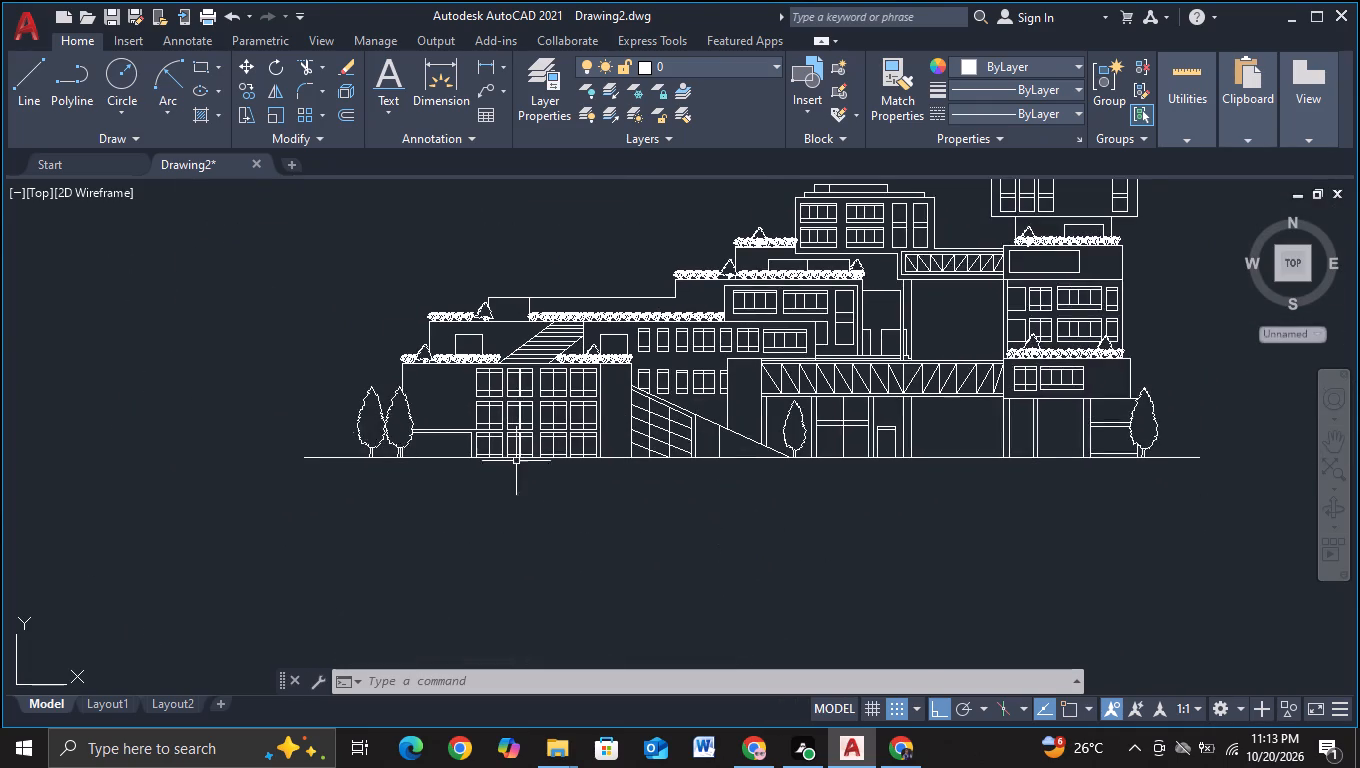
{"action": "scroll", "coordinate": [193, 310], "scroll_direction": "down", "scroll_amount": 2}
{"action": "middle_click_drag", "start_coordinate": [140, 324], "coordinate": [690, 421]}
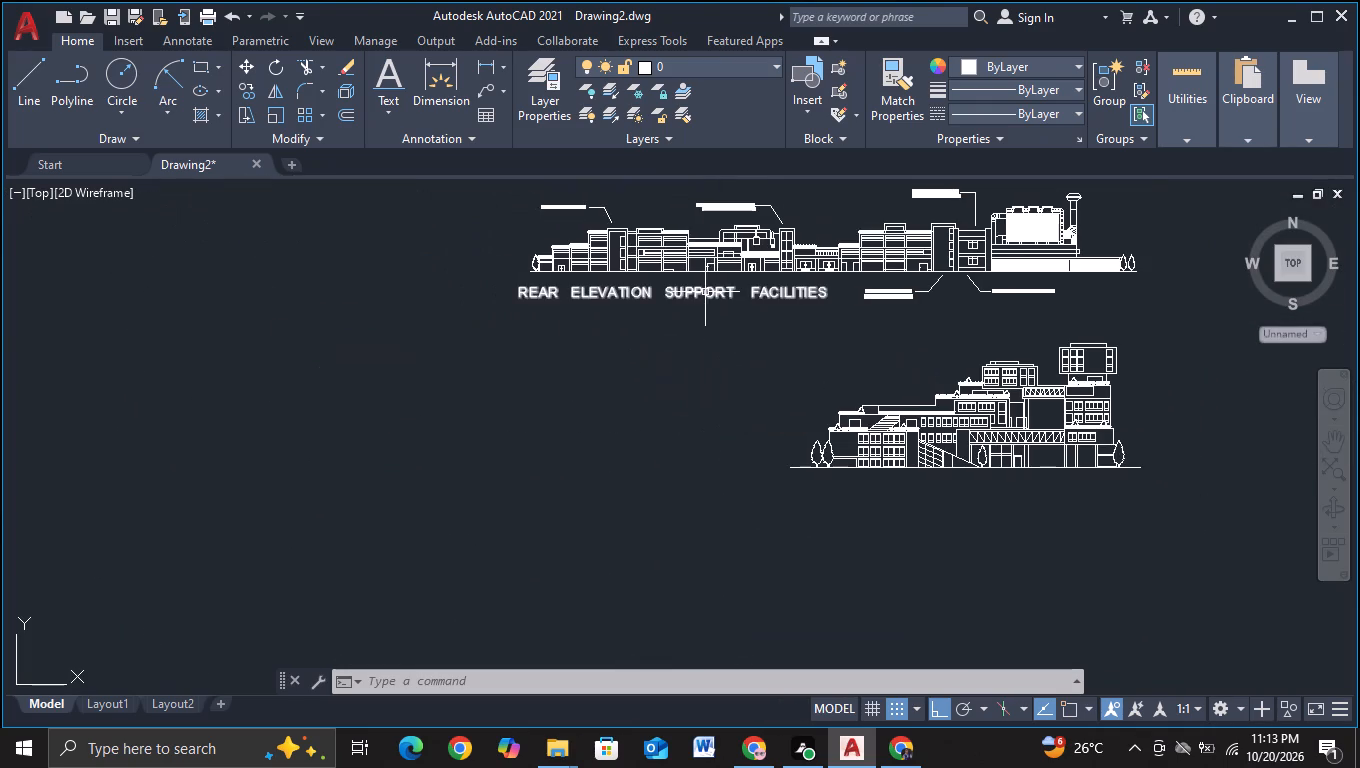
{"action": "left_click", "coordinate": [705, 292]}
{"action": "key", "text": "c"}
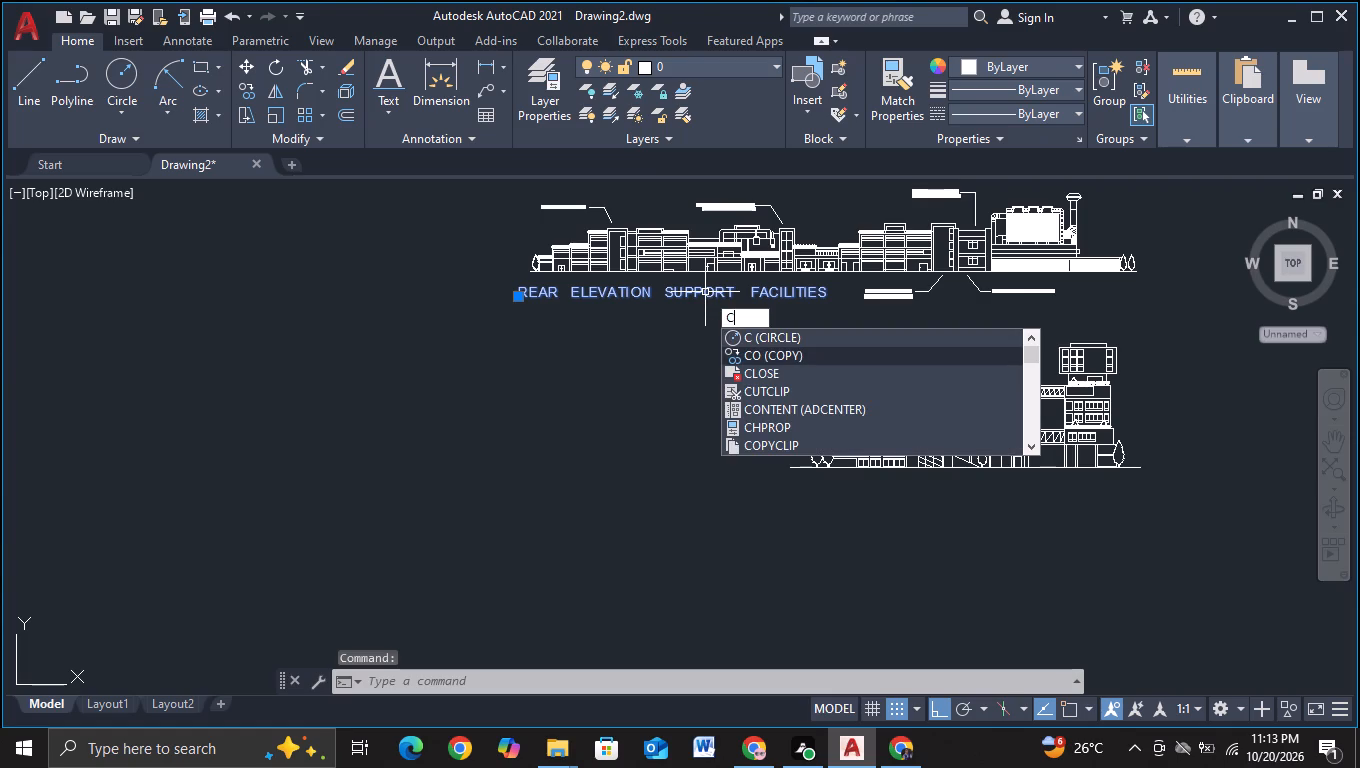
{"action": "left_click", "coordinate": [623, 249]}
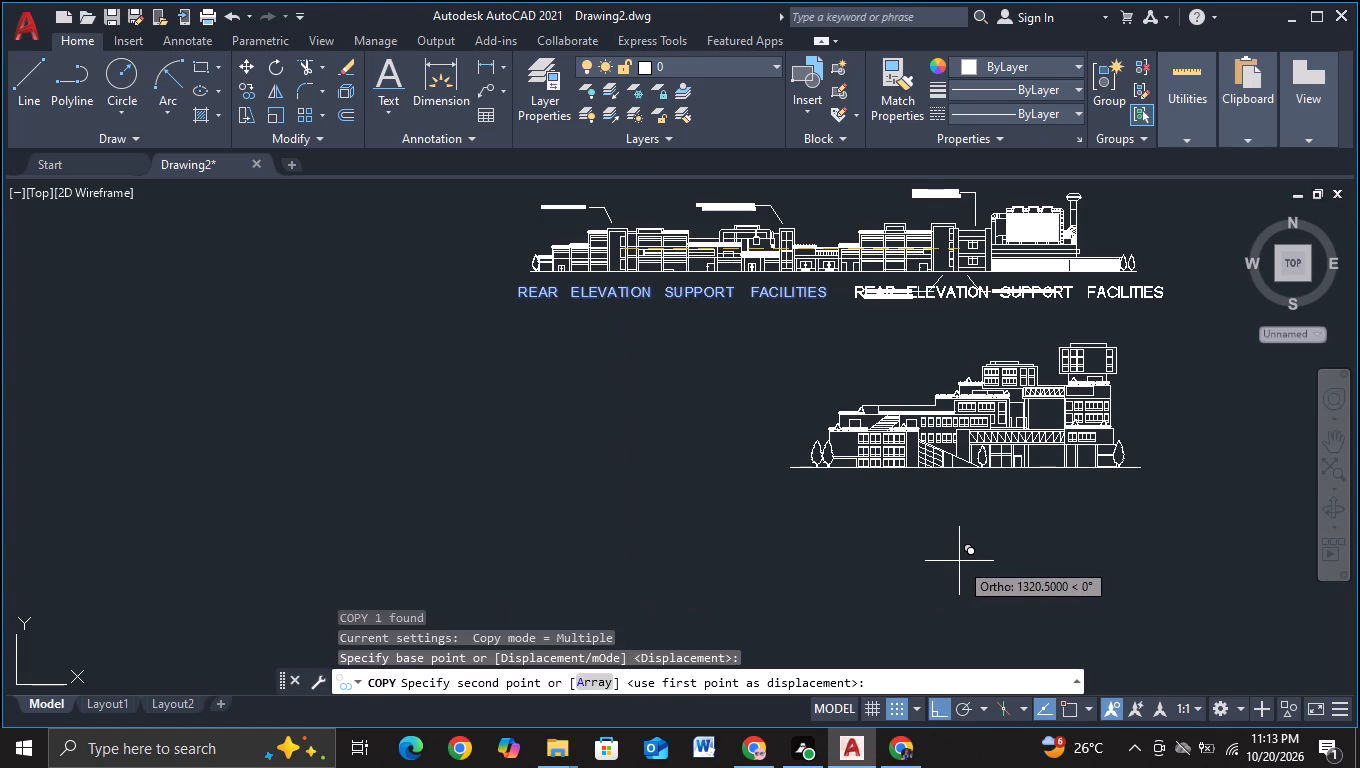
{"action": "key", "text": "F8"}
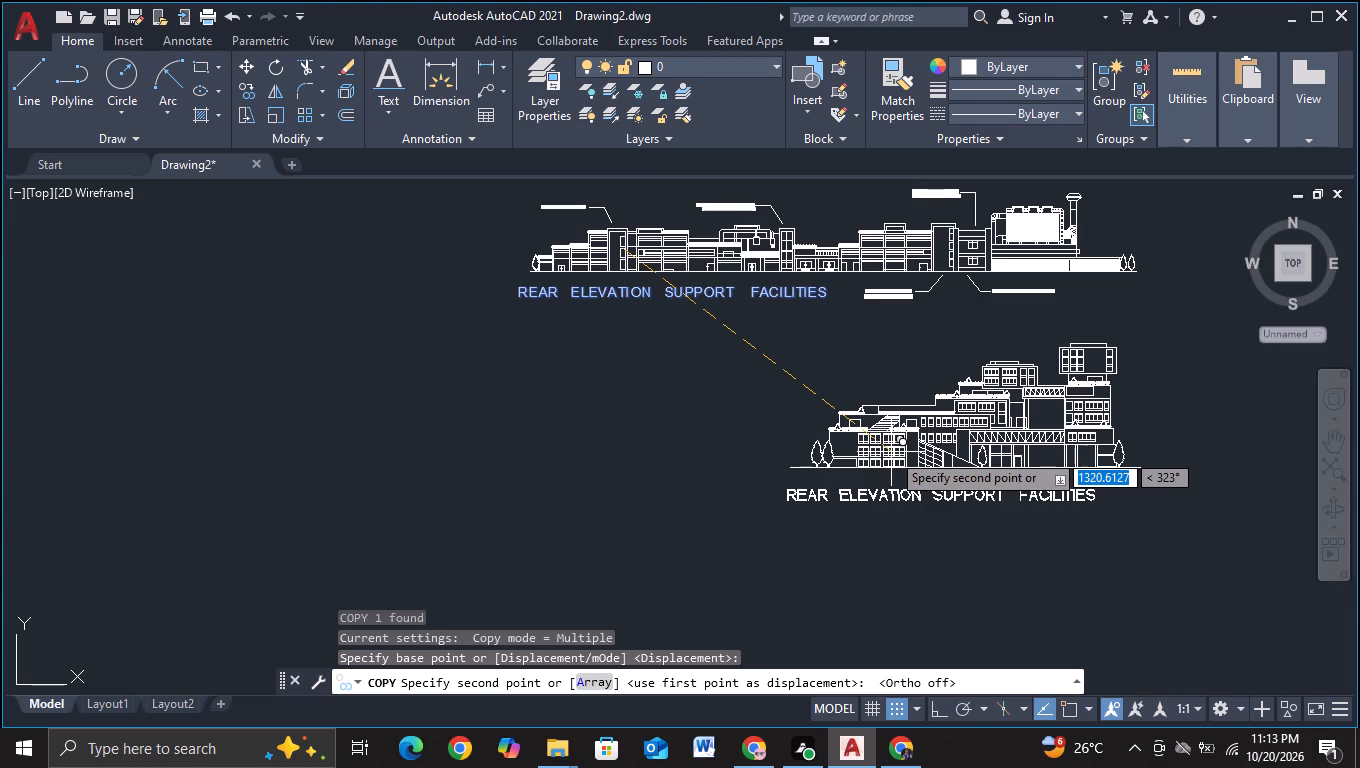
{"action": "scroll", "coordinate": [891, 452], "scroll_direction": "up", "scroll_amount": 1}
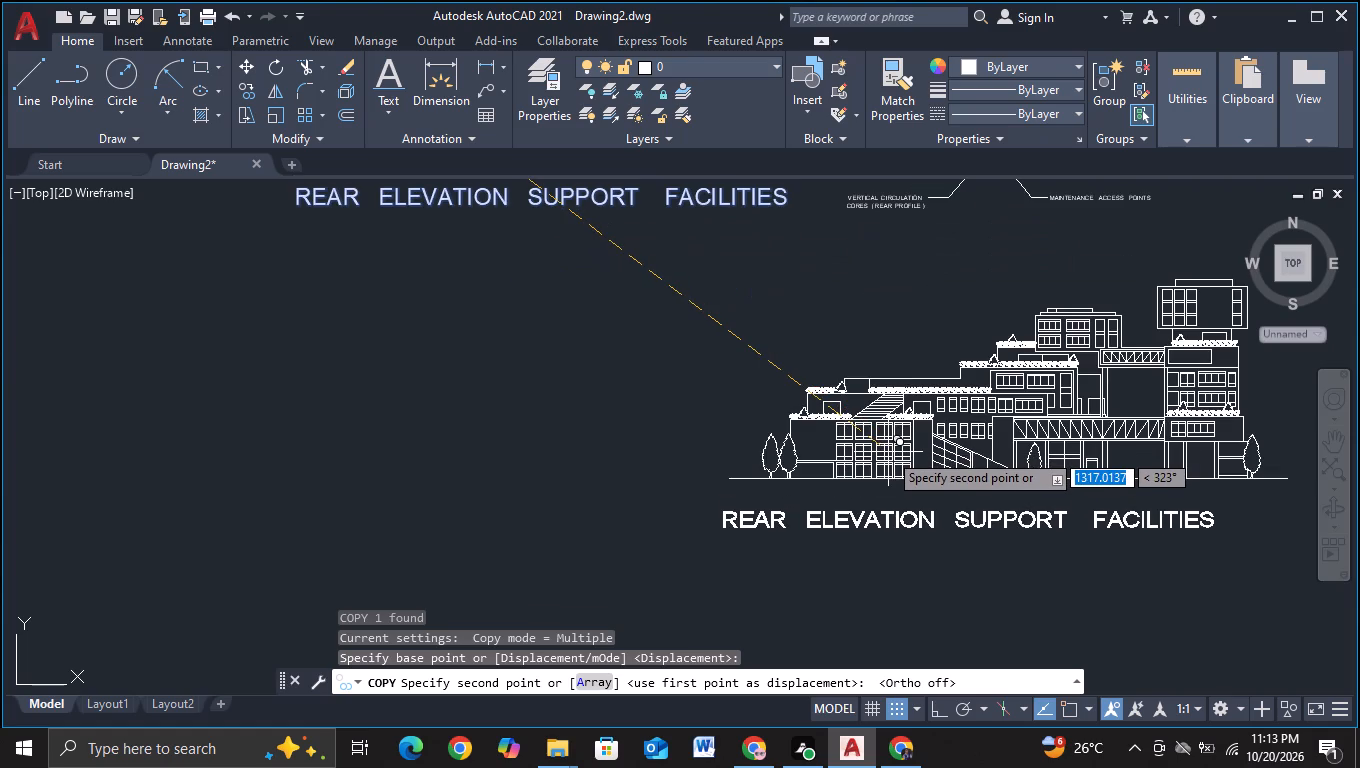
{"action": "left_click", "coordinate": [888, 446]}
{"action": "key", "text": "Escape"}
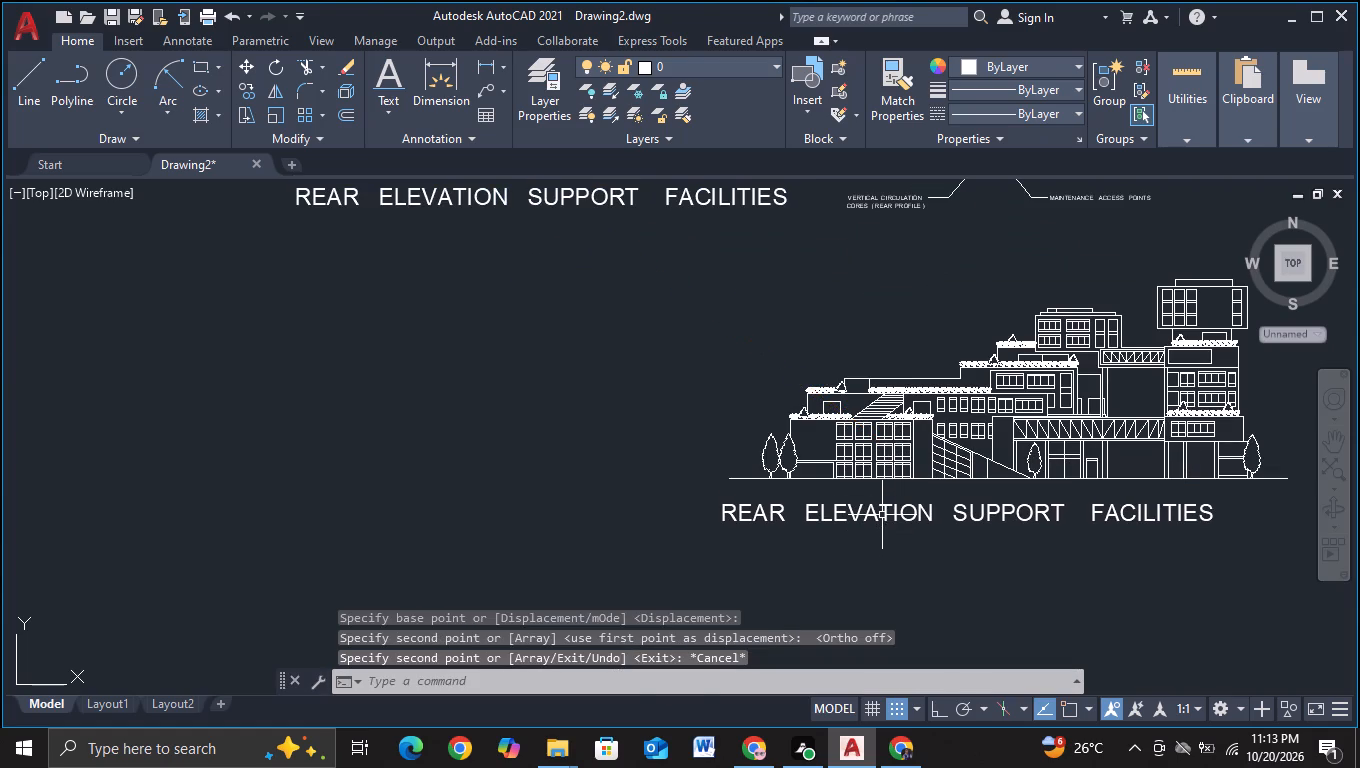
Change the copied title below the enlarged building group to LINEAR CAMPUS AXIS ELEVATION RESEARCH AND INNOVATION.
{"action": "left_click", "coordinate": [882, 515]}
{"action": "key", "text": "Escape"}
{"action": "left_click", "coordinate": [881, 520]}
{"action": "right_click", "coordinate": [881, 520]}
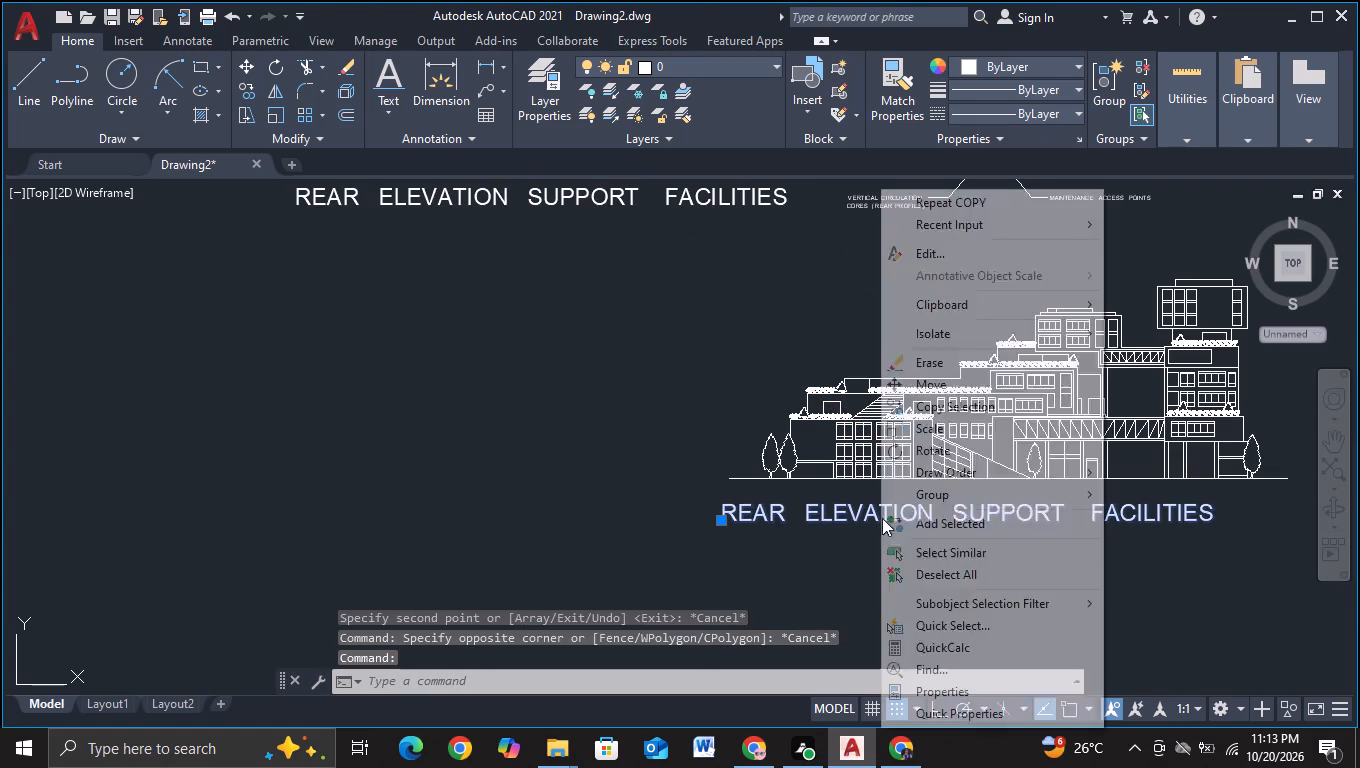
{"action": "left_click", "coordinate": [930, 264]}
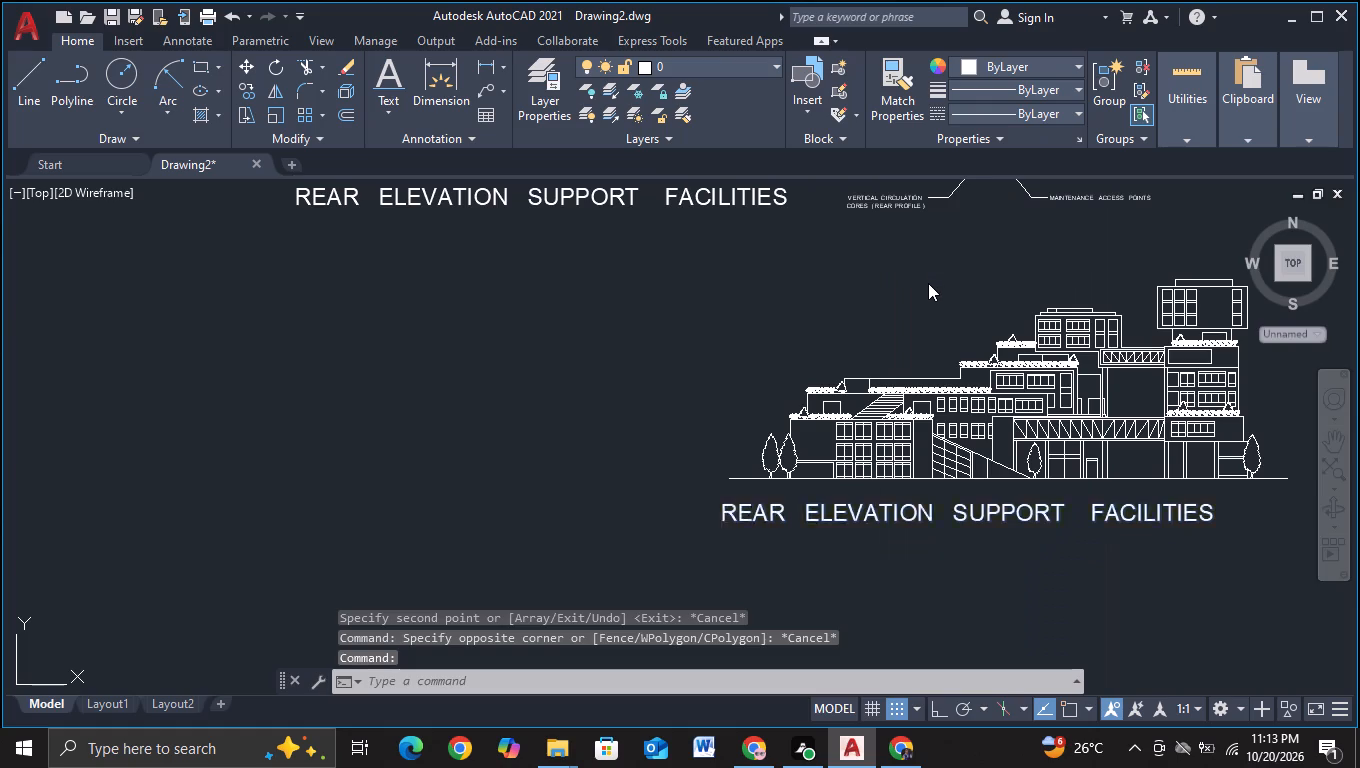
{"action": "key", "text": "BackSpace"}
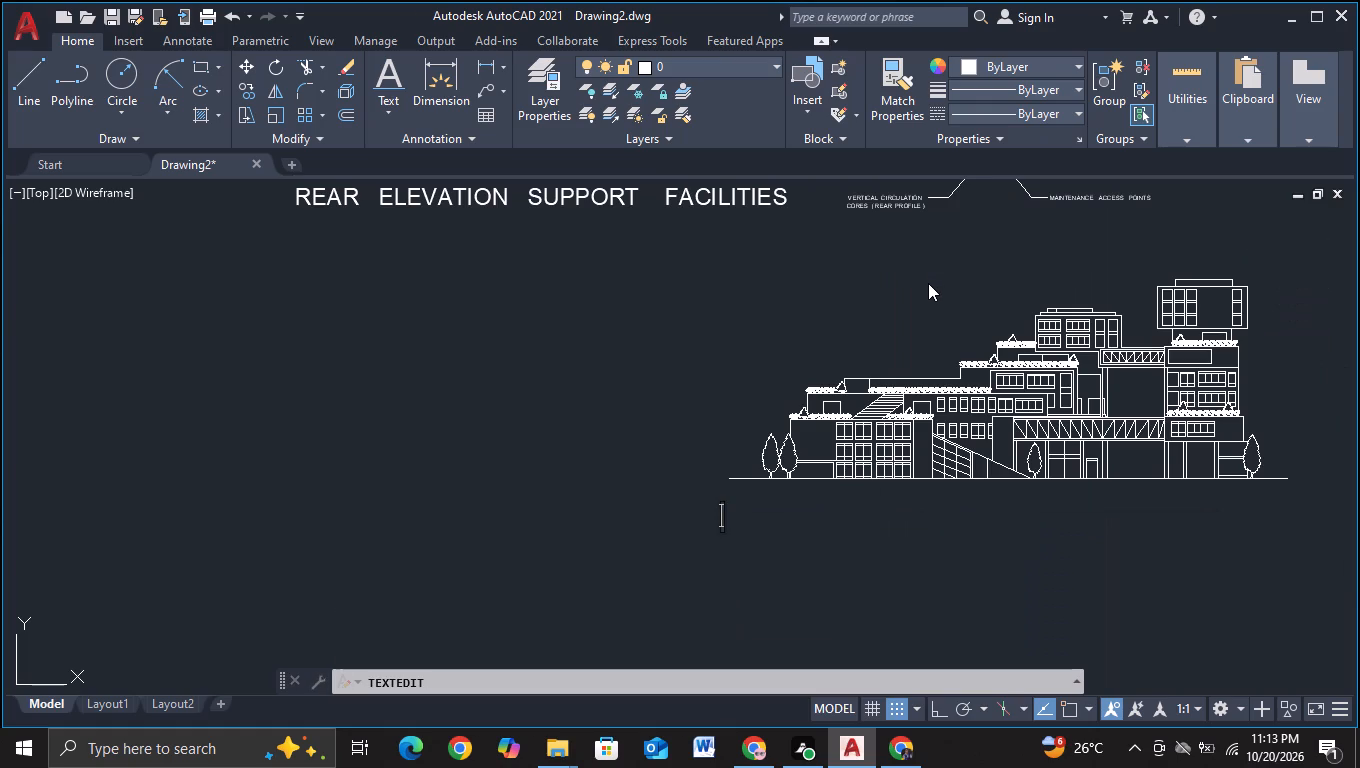
{"action": "type", "text": "LINE"}
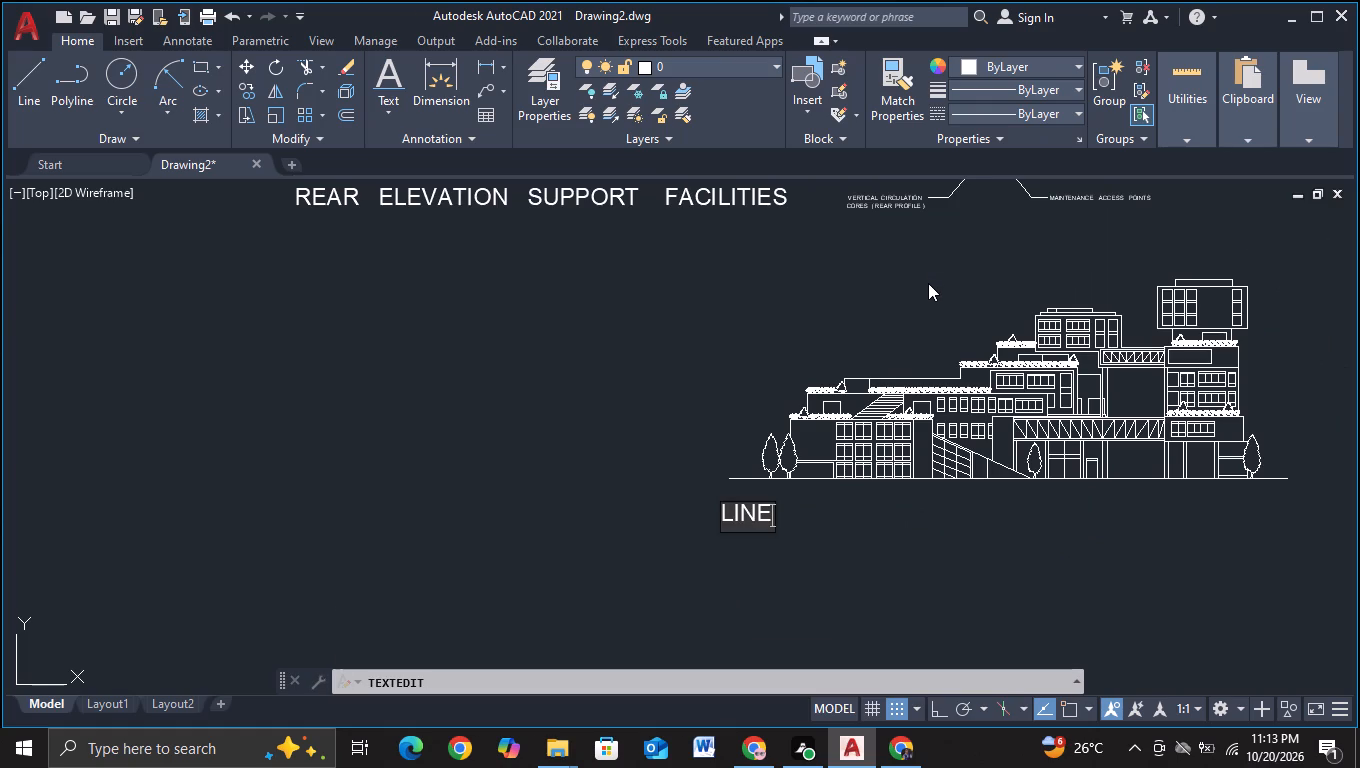
{"action": "type", "text": "AR"}
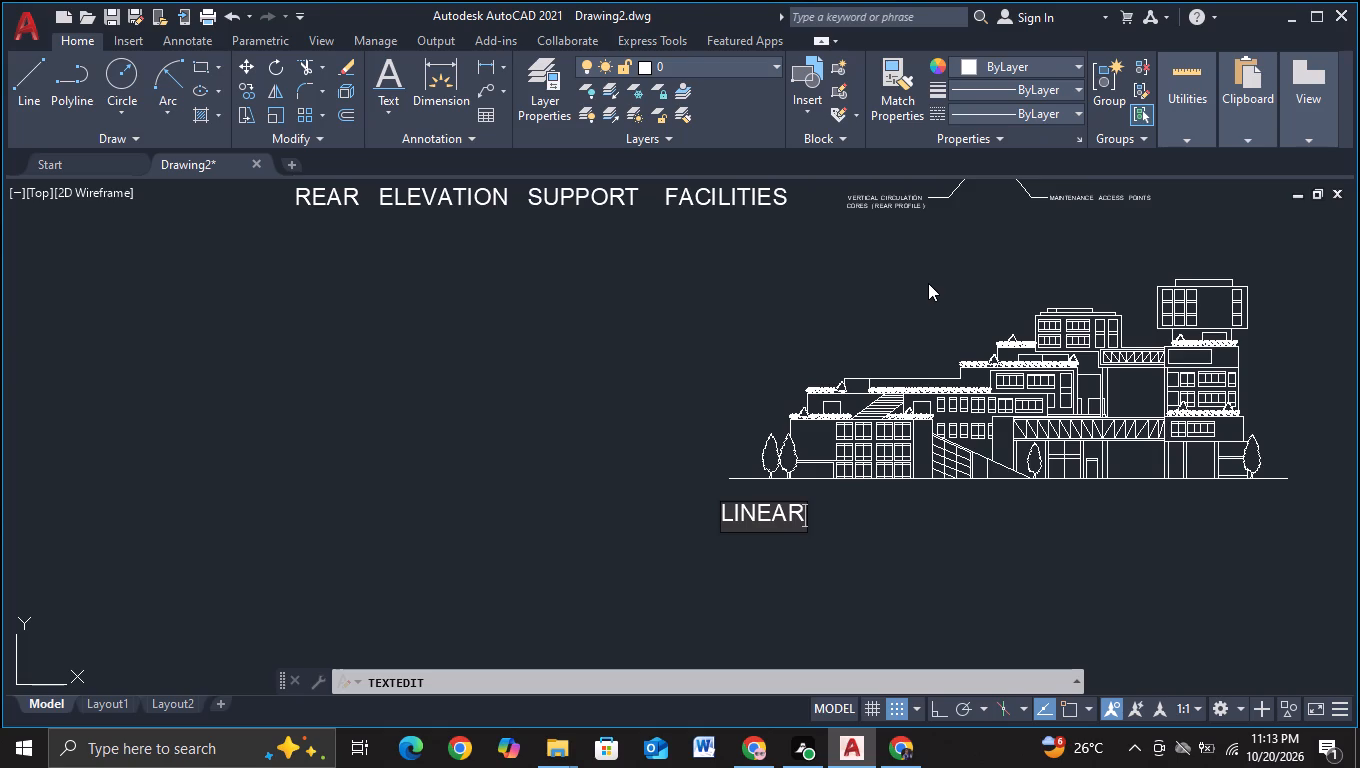
{"action": "key", "text": "space"}
{"action": "key", "text": "space"}
{"action": "key", "text": "space"}
{"action": "type", "text": "CAMPUS"}
{"action": "key", "text": "space"}
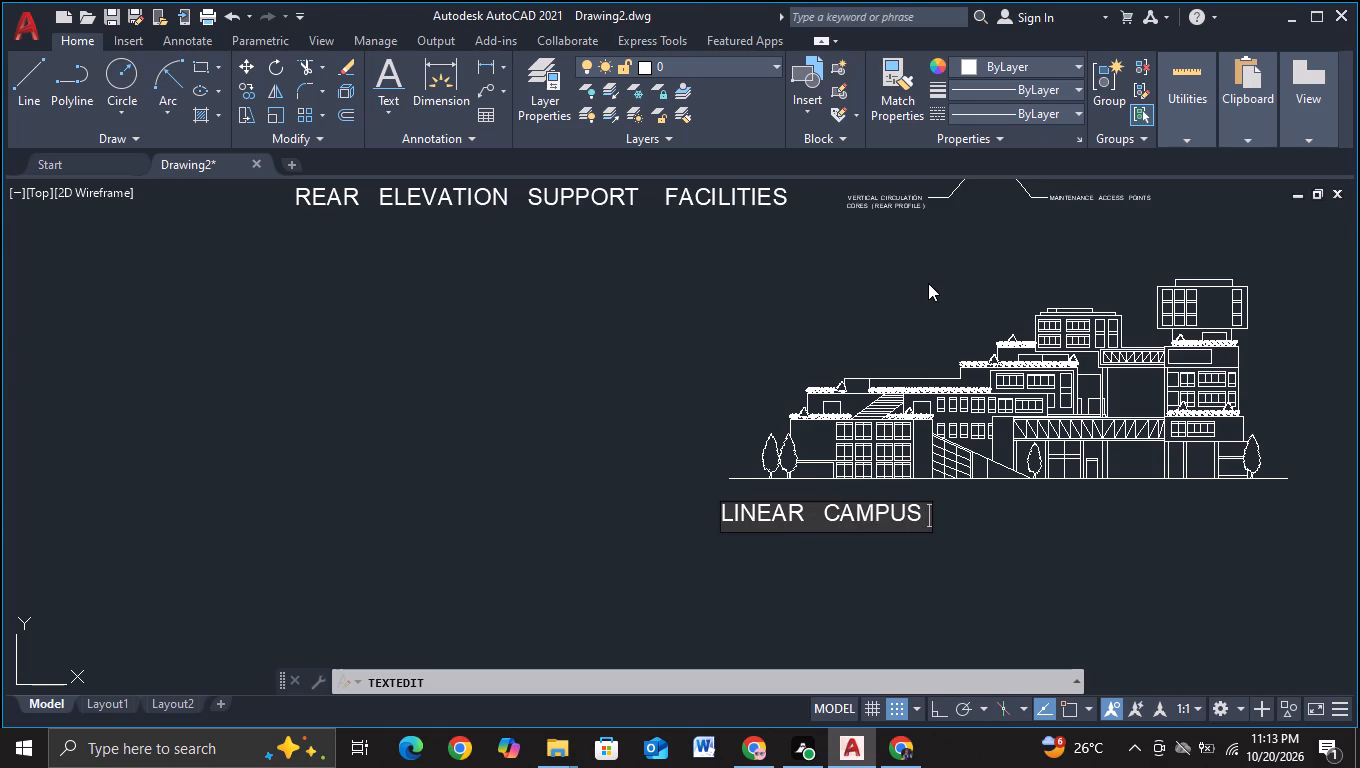
{"action": "key", "text": "space"}
{"action": "key", "text": "space"}
{"action": "type", "text": "AX"}
{"action": "type", "text": "IS"}
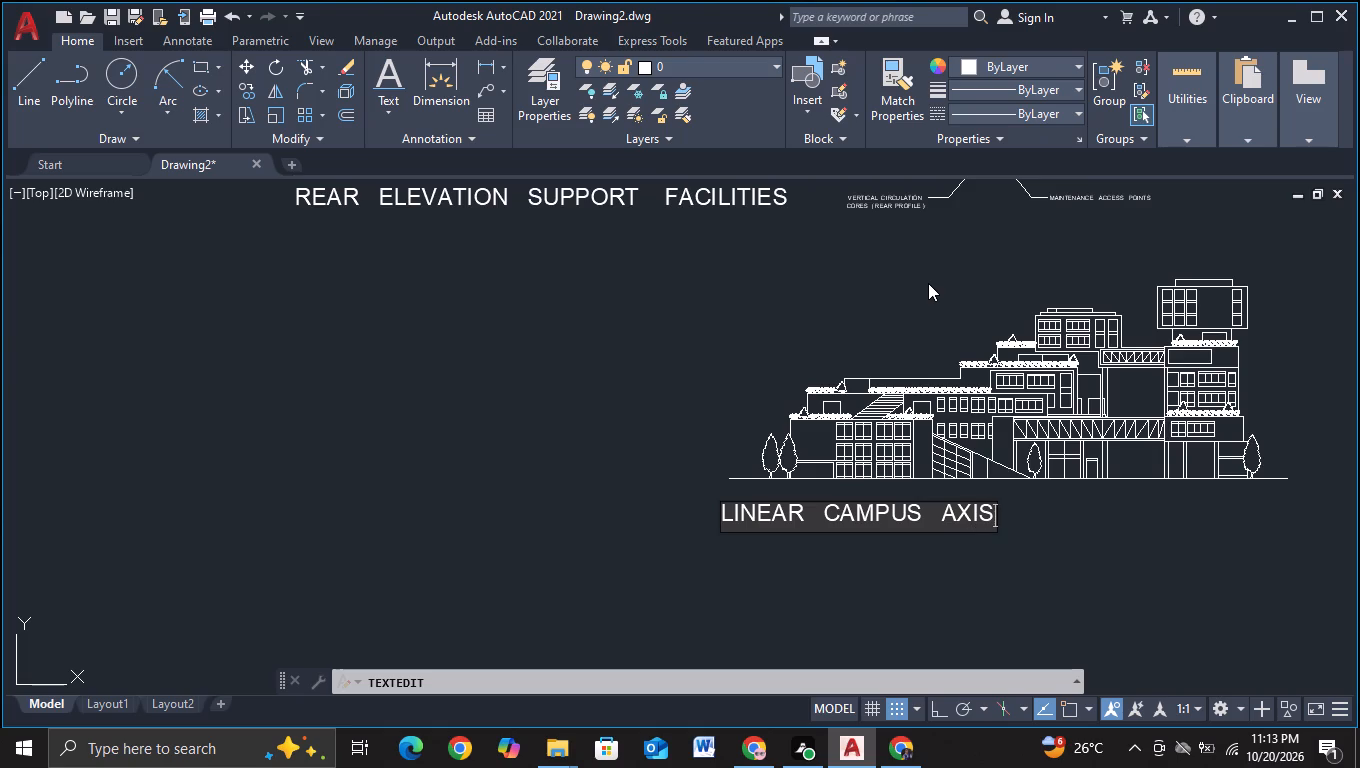
{"action": "key", "text": "space"}
{"action": "key", "text": "space"}
{"action": "key", "text": "space"}
{"action": "key", "text": "e"}
{"action": "type", "text": "LEVATION"}
{"action": "key", "text": "space"}
{"action": "key", "text": "space"}
{"action": "key", "text": "space"}
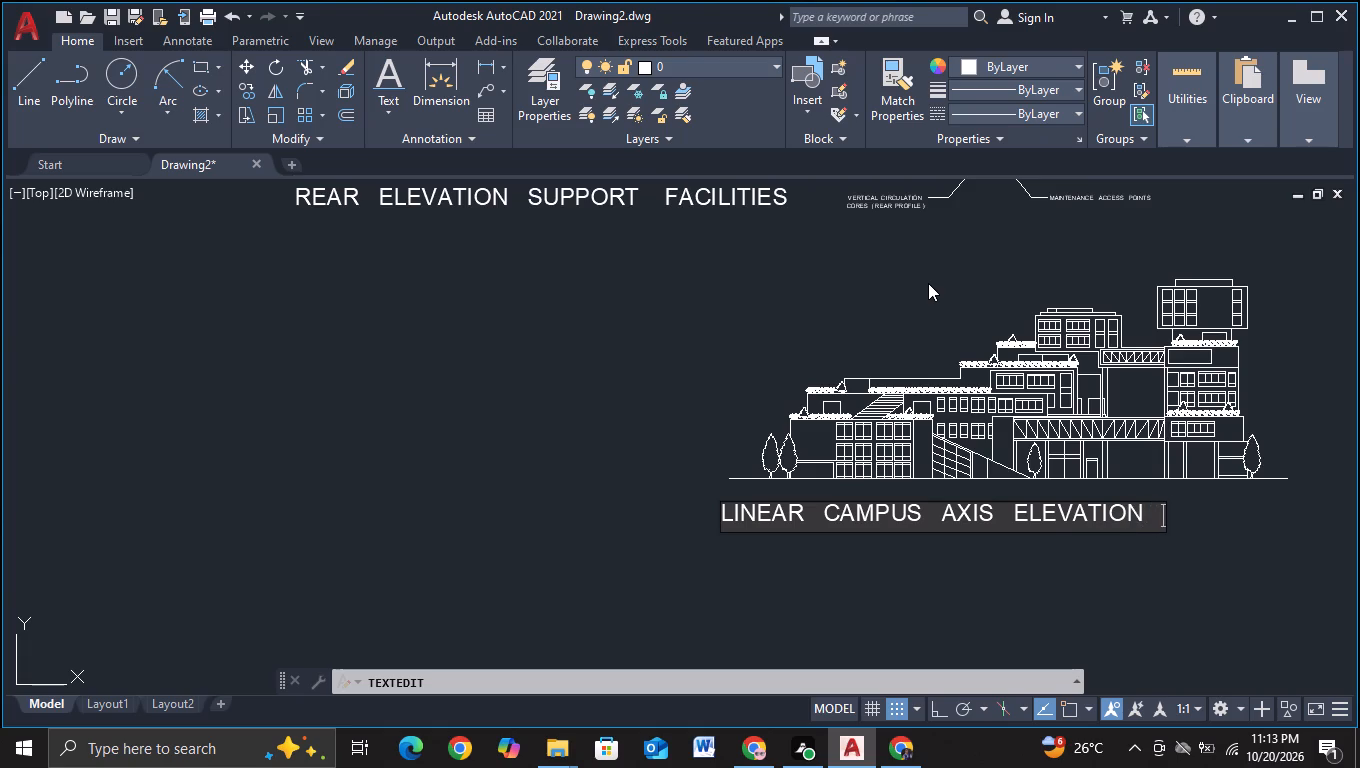
{"action": "type", "text": "RE"}
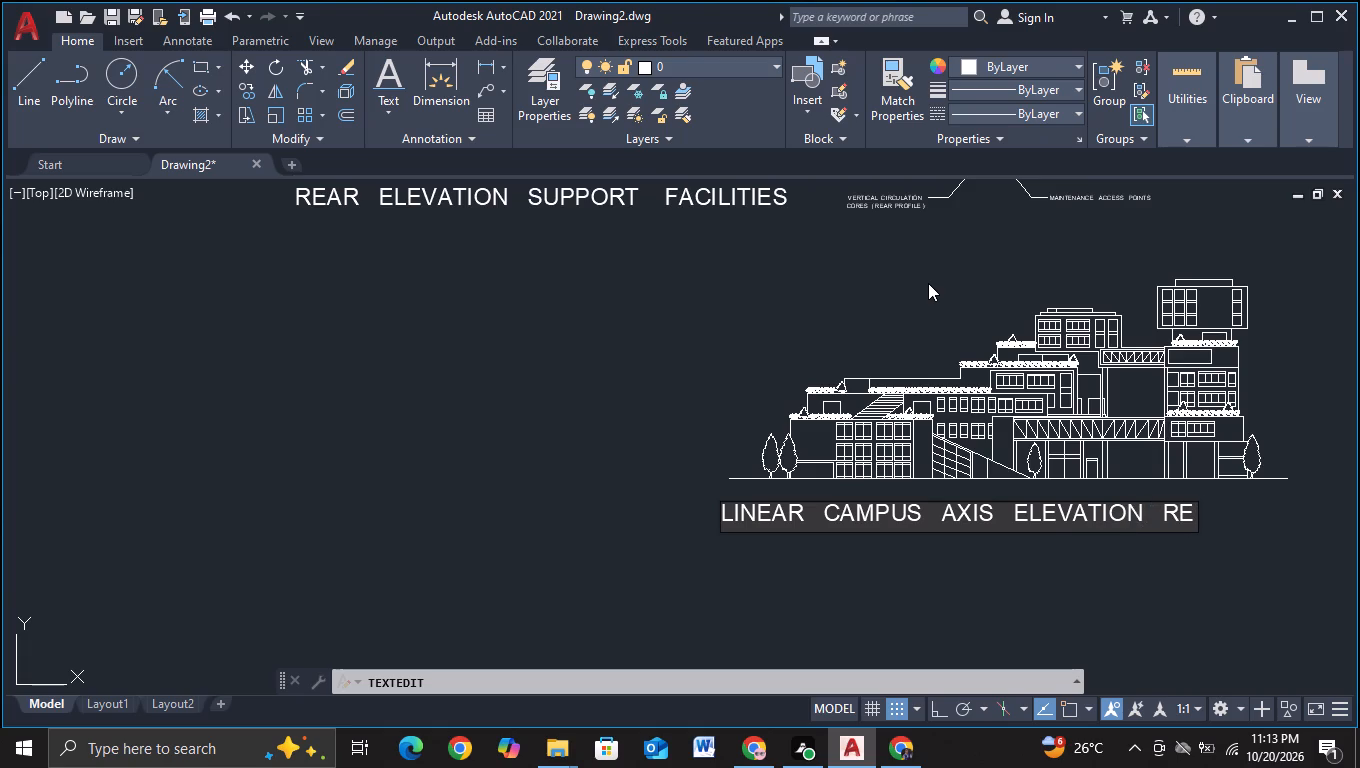
{"action": "key", "text": "s"}
{"action": "key", "text": "e"}
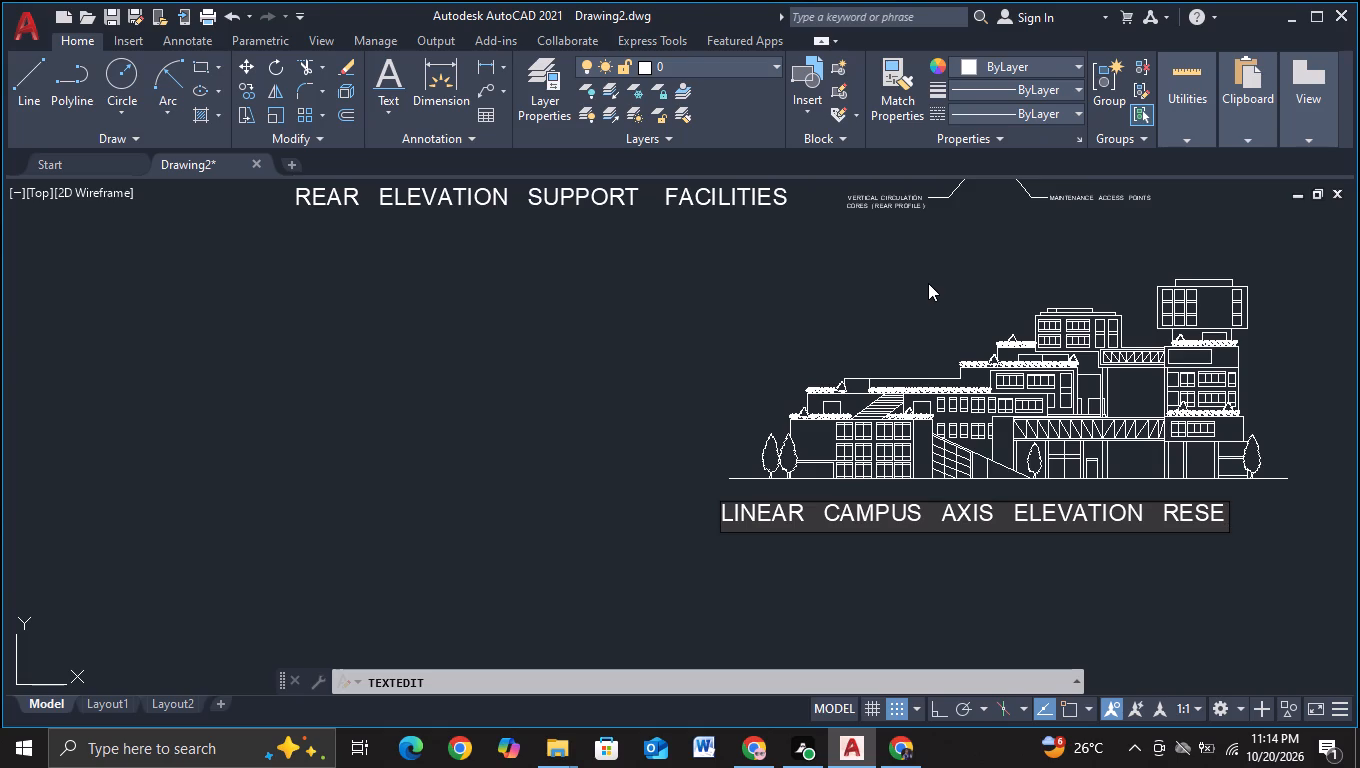
{"action": "type", "text": "ARCH AND"}
{"action": "key", "text": "space"}
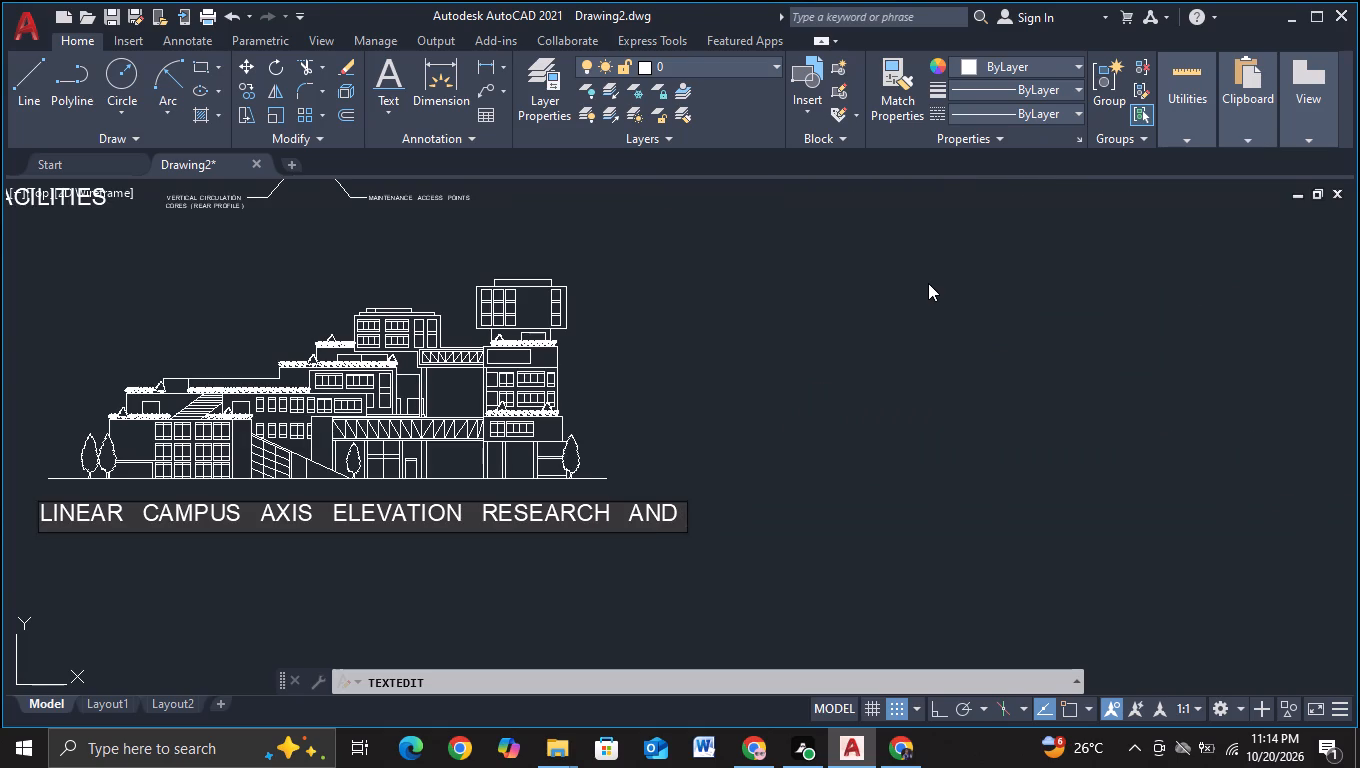
{"action": "key", "text": "space"}
{"action": "key", "text": "i"}
{"action": "key", "text": "n"}
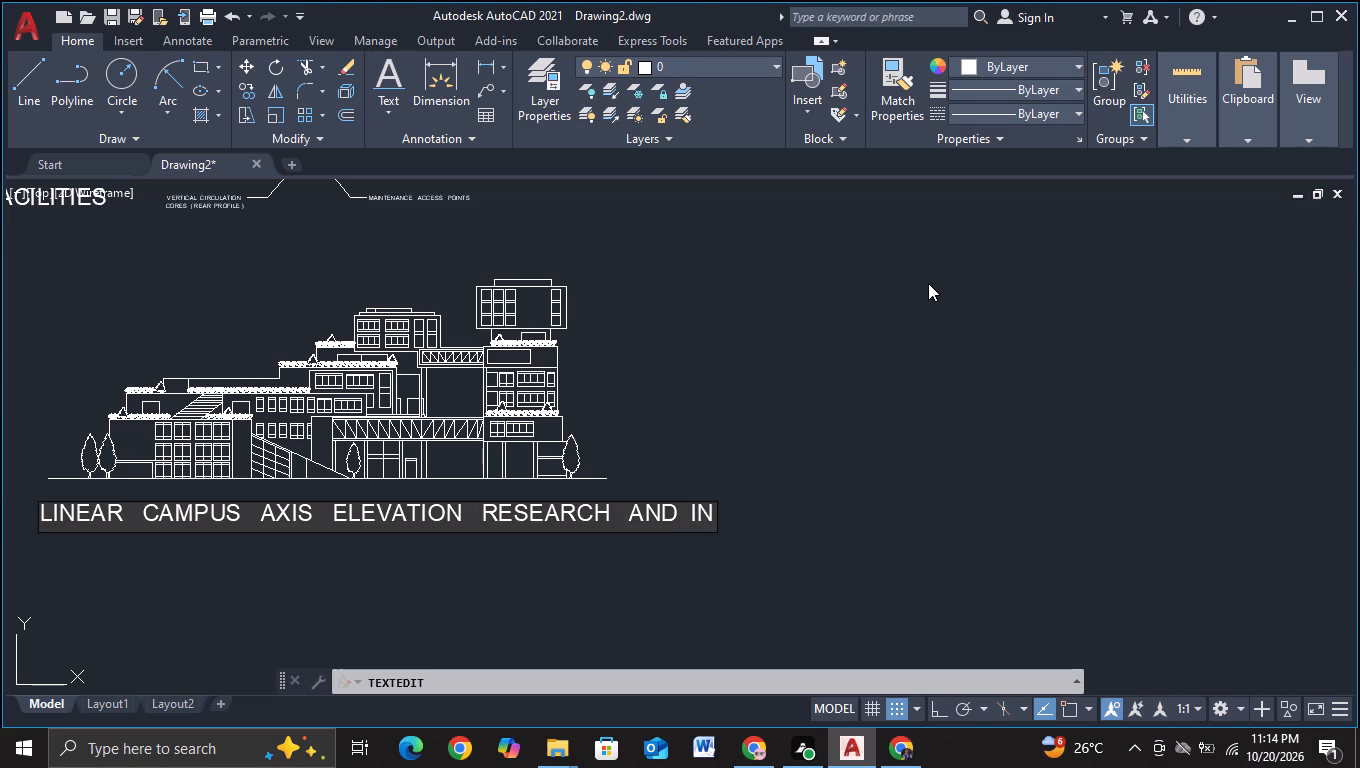
{"action": "type", "text": "NOVATION"}
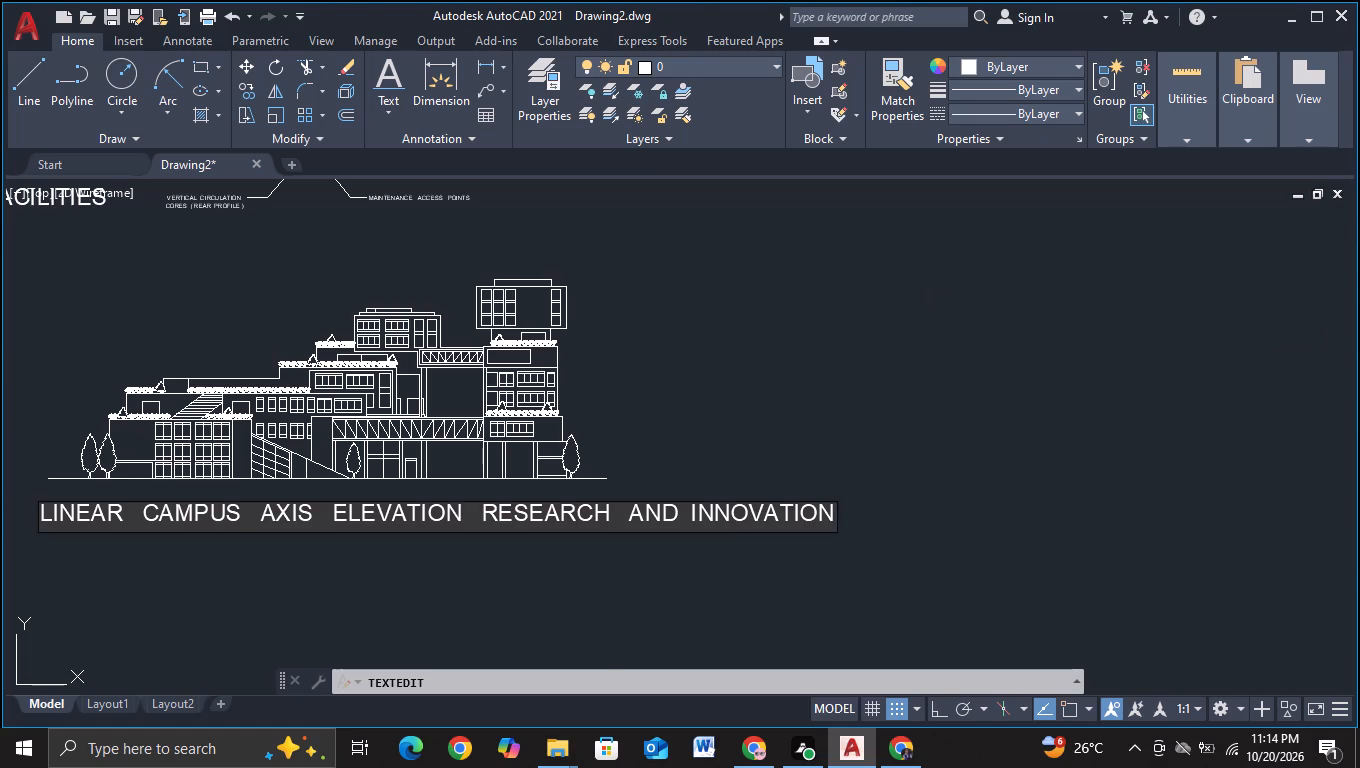
{"action": "key", "text": "Return"}
{"action": "key", "text": "Escape"}
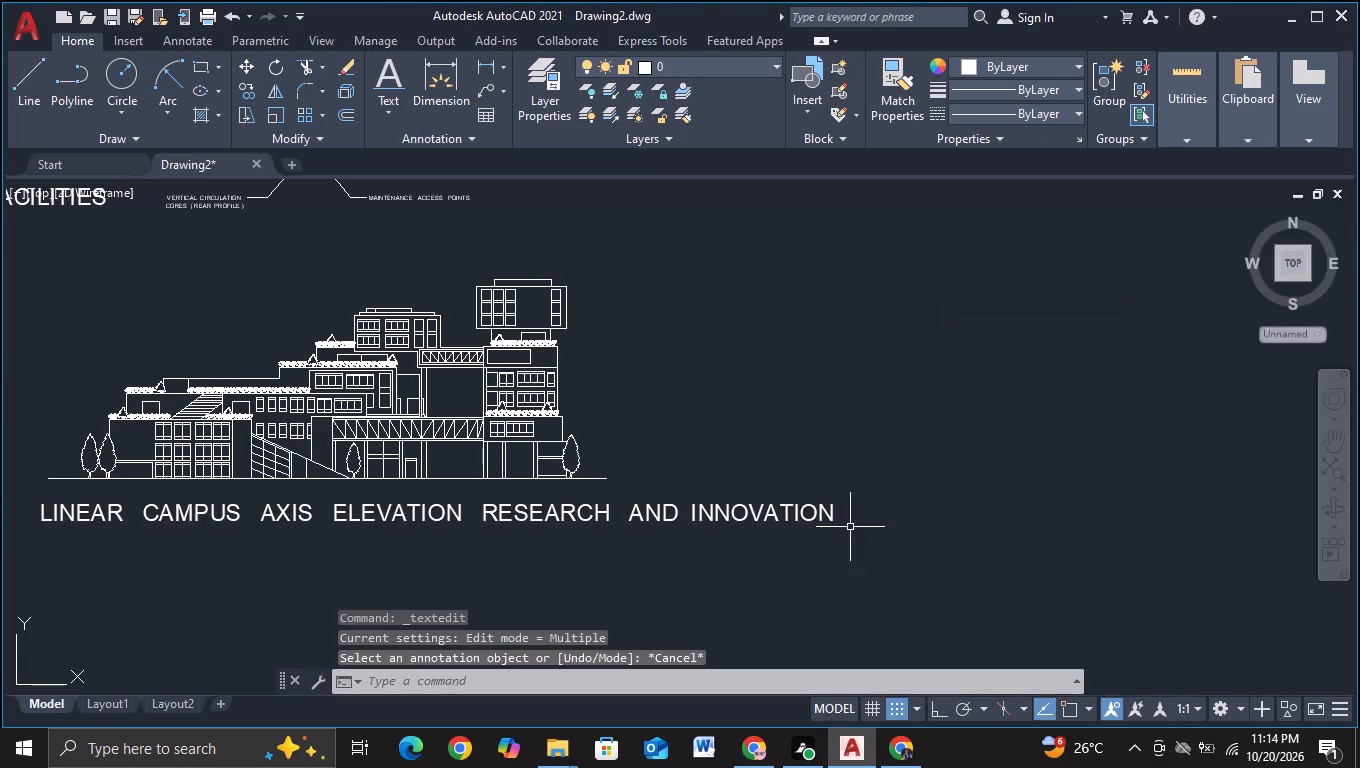
Scale the LINEAR CAMPUS AXIS ELEVATION RESEARCH AND INNOVATION title down to about 0.6 times its size.
{"action": "left_click", "coordinate": [824, 523]}
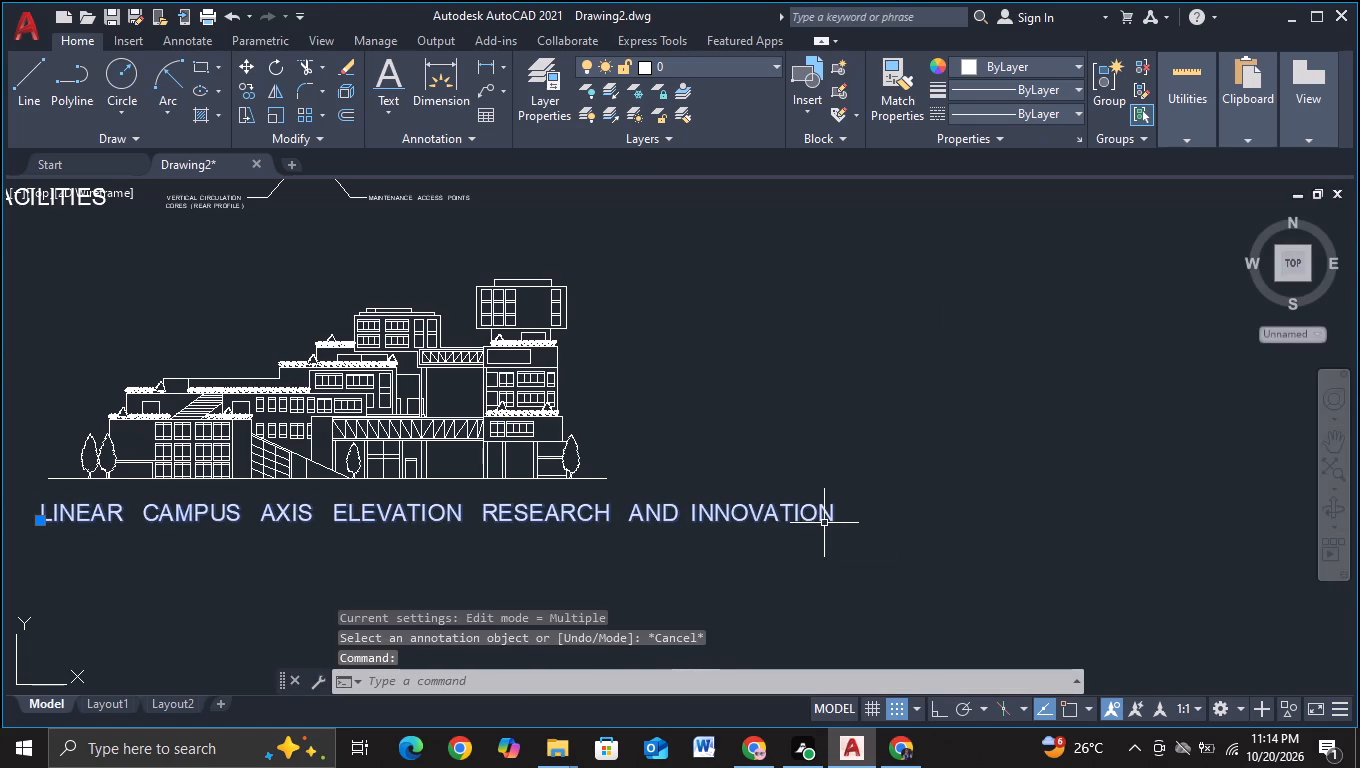
{"action": "key", "text": "s"}
{"action": "left_click", "coordinate": [866, 584]}
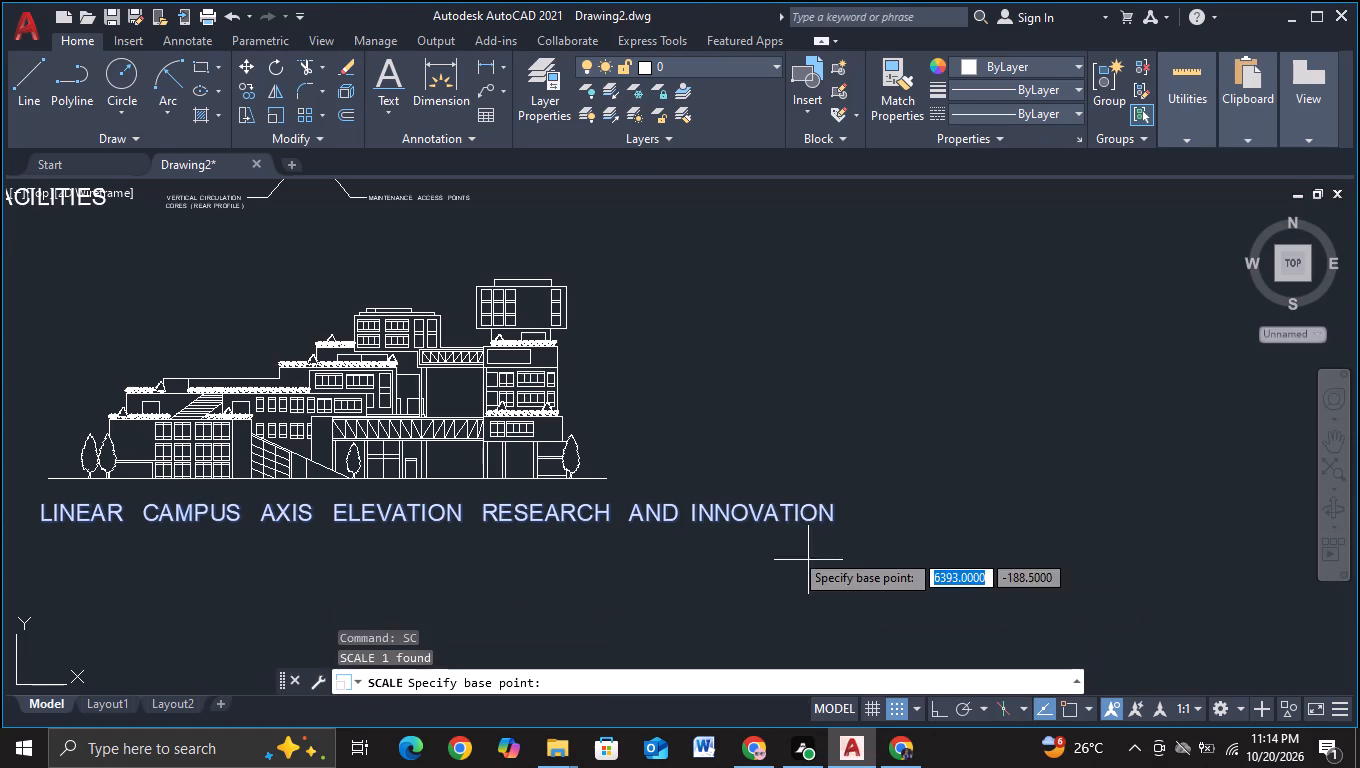
{"action": "left_click", "coordinate": [779, 524]}
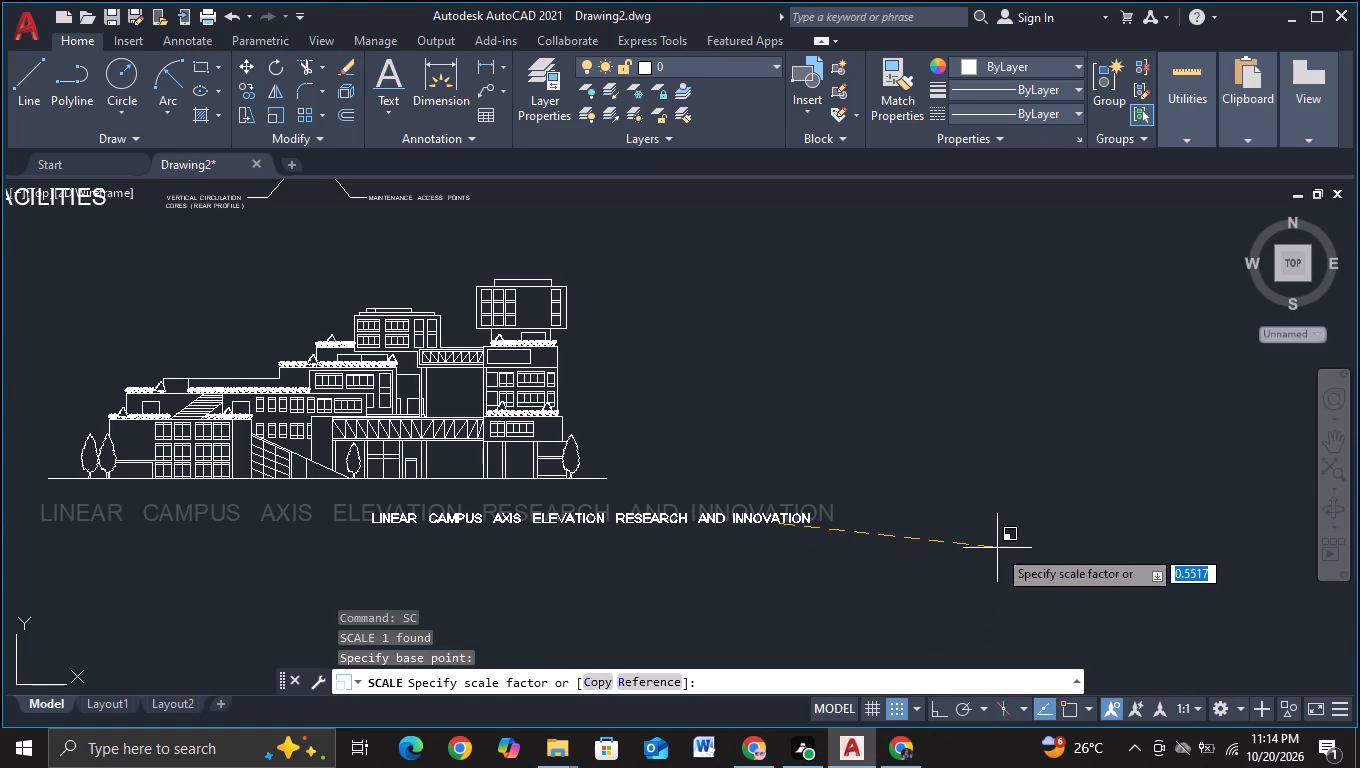
{"action": "left_click", "coordinate": [1011, 547]}
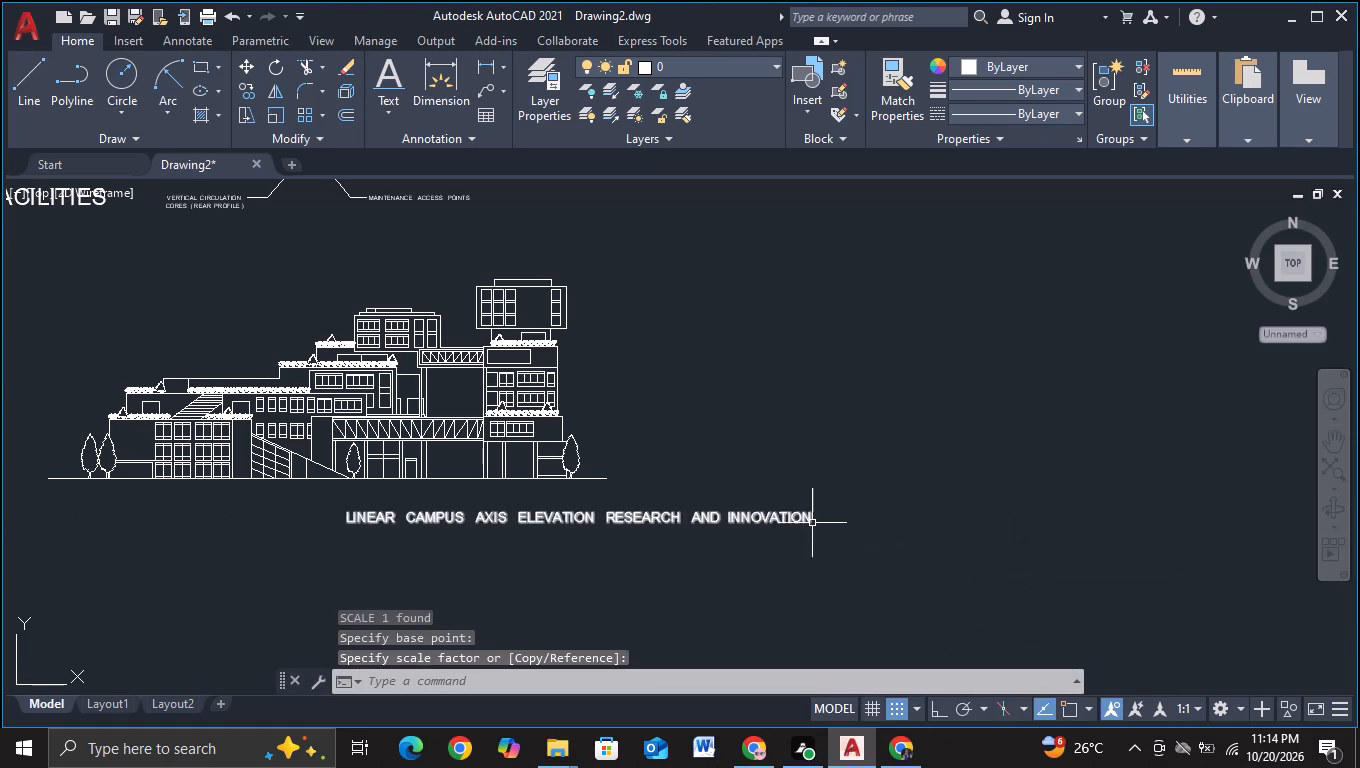
Move the reduced title to just beneath the third elevation's ground line, within the width of the building group.
{"action": "left_click", "coordinate": [812, 523]}
{"action": "key", "text": "m"}
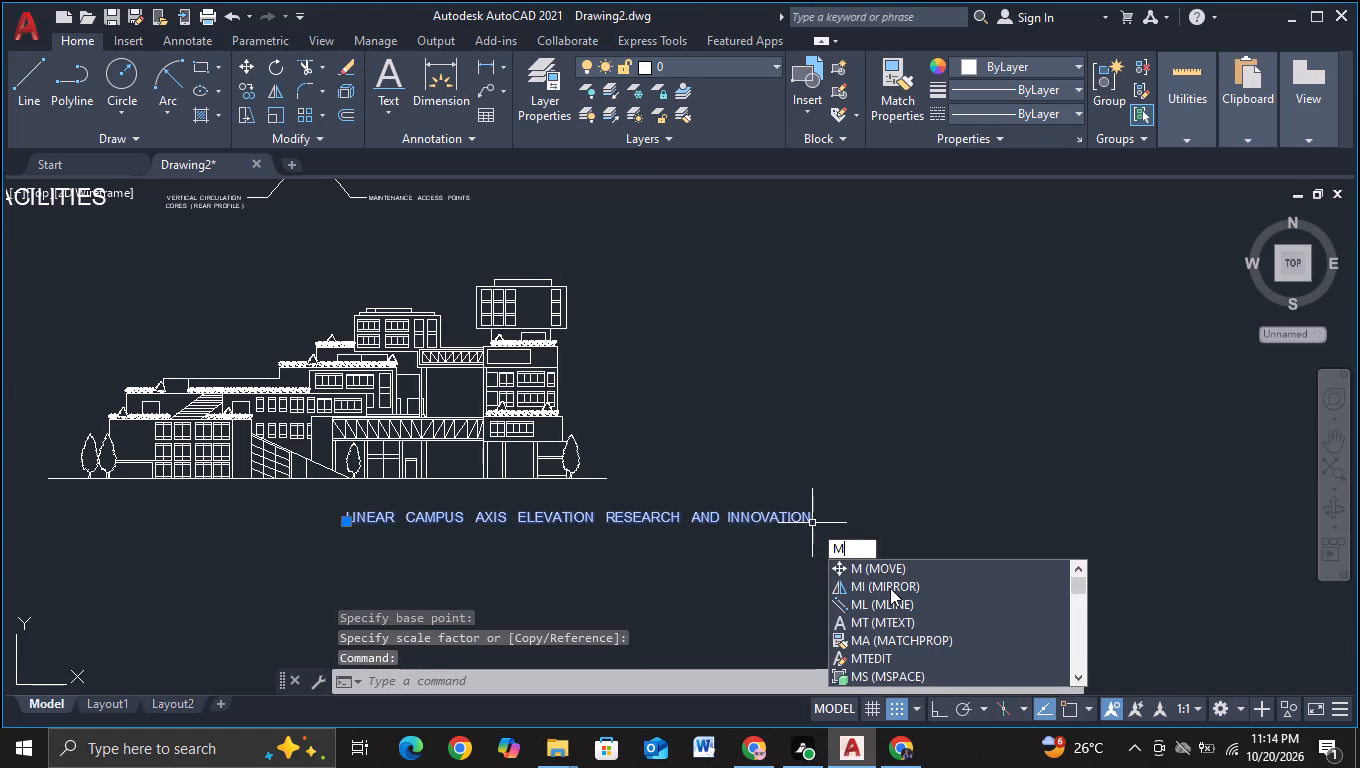
{"action": "left_click", "coordinate": [887, 568]}
{"action": "left_click", "coordinate": [749, 522]}
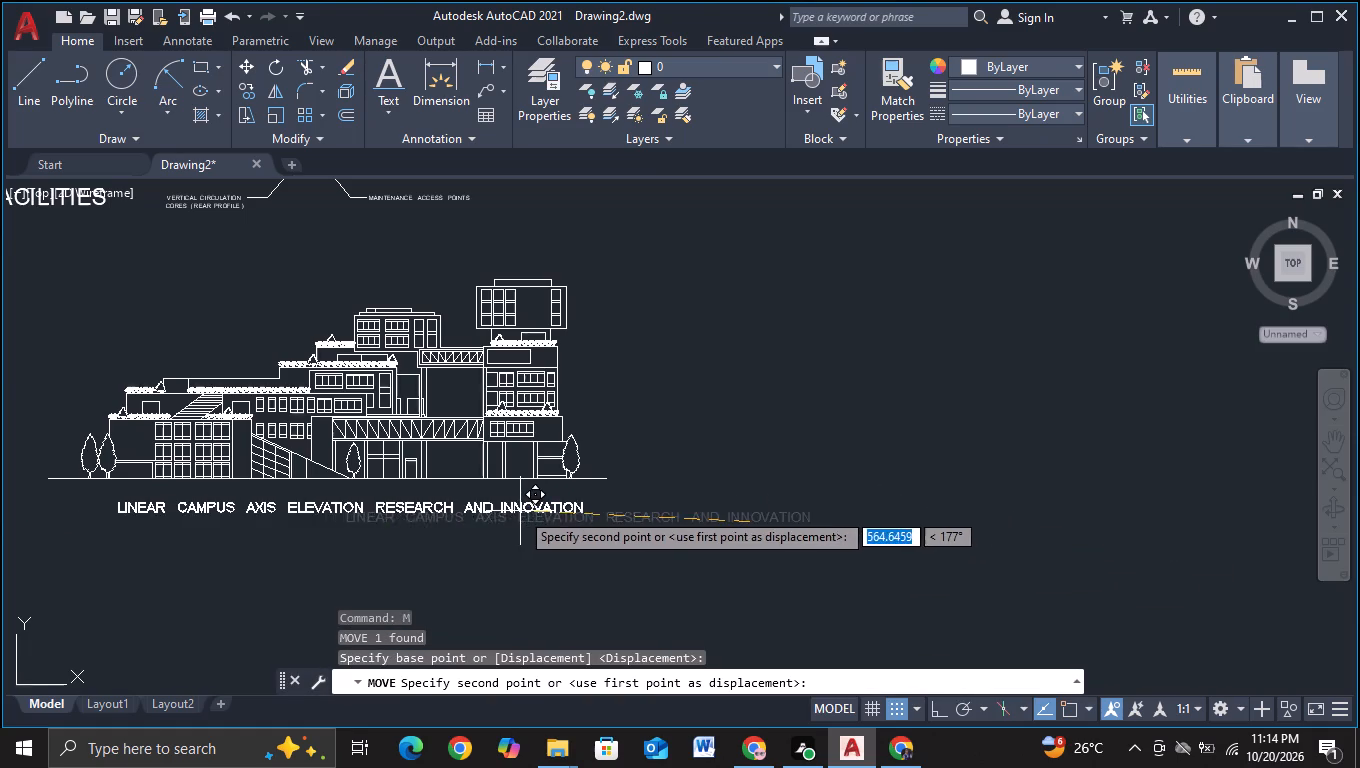
{"action": "left_click", "coordinate": [476, 507]}
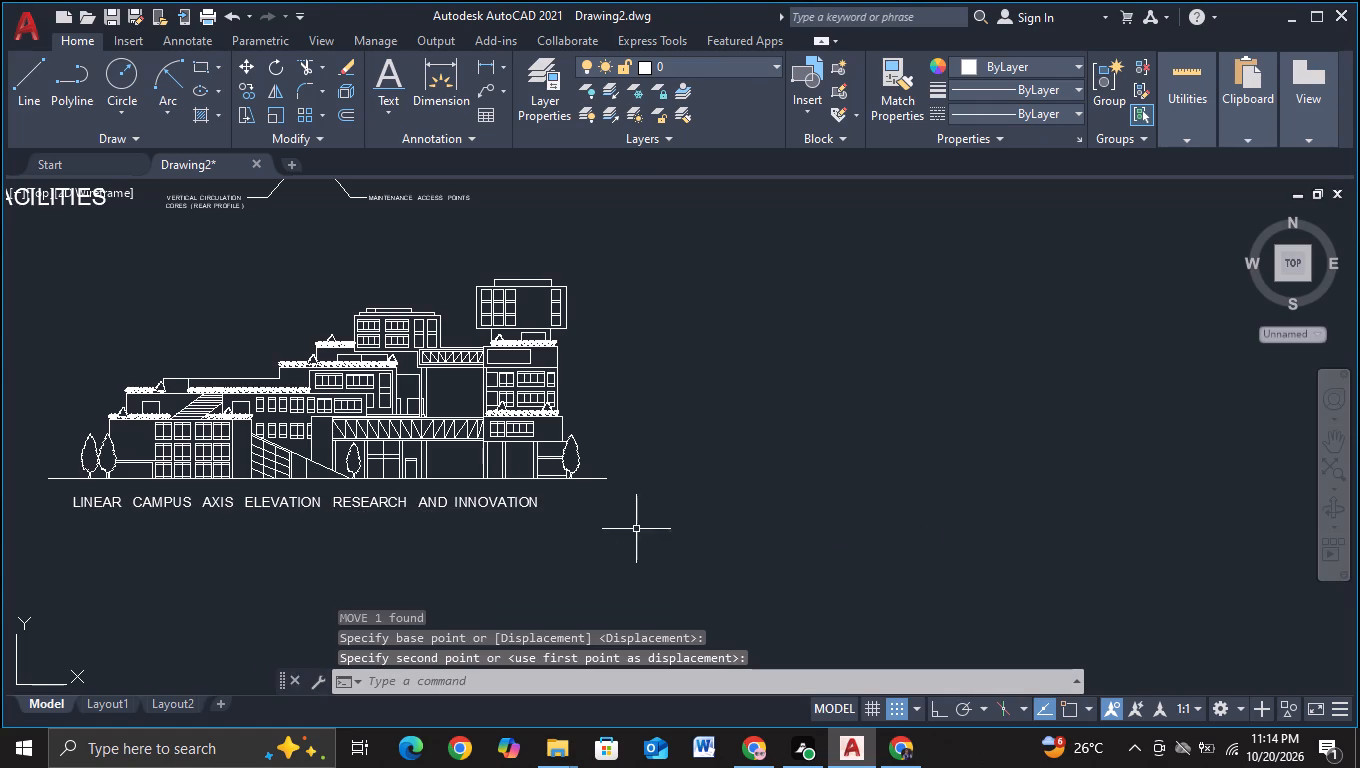
Examine the overall arrangement of the three stacked elevations, their titles and the free space around the third one.
{"action": "middle_click_drag", "start_coordinate": [635, 535], "coordinate": [880, 528]}
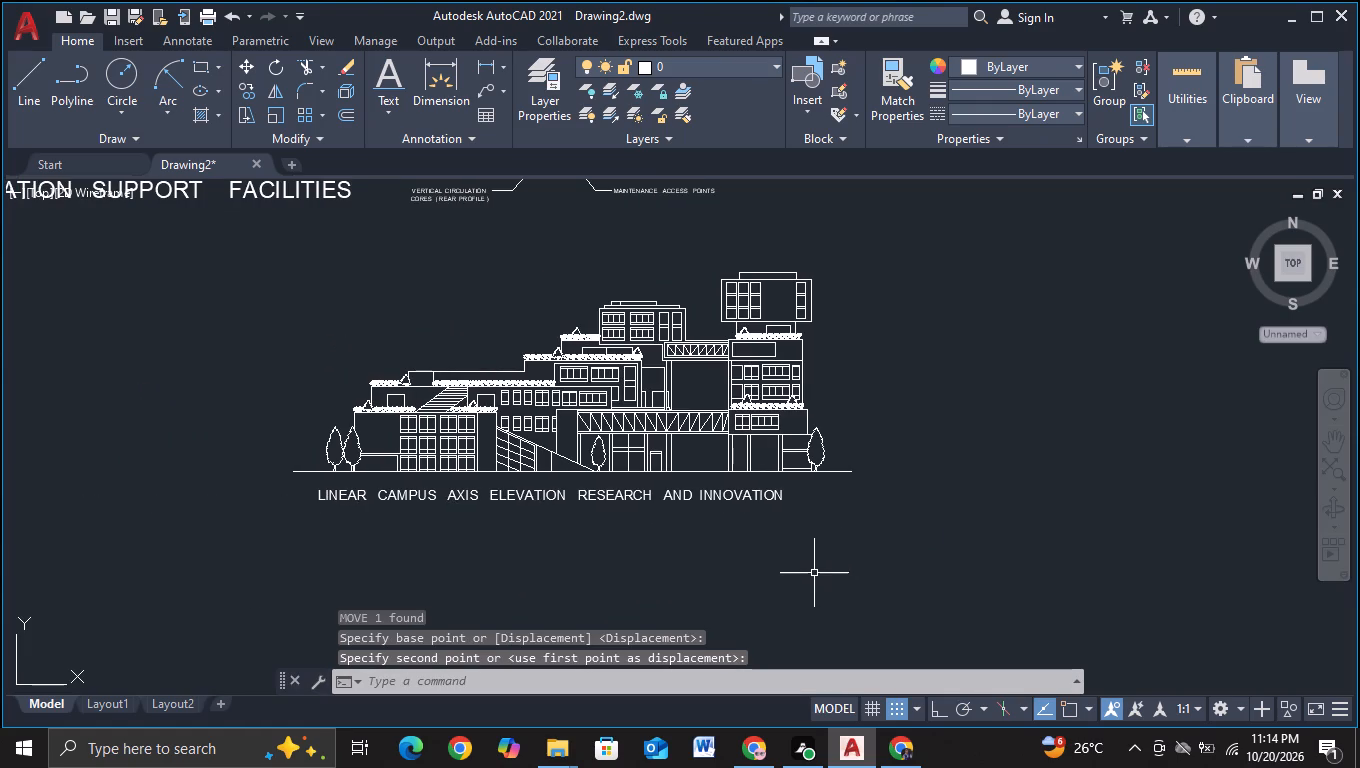
{"action": "scroll", "coordinate": [791, 578], "scroll_direction": "down", "scroll_amount": 1}
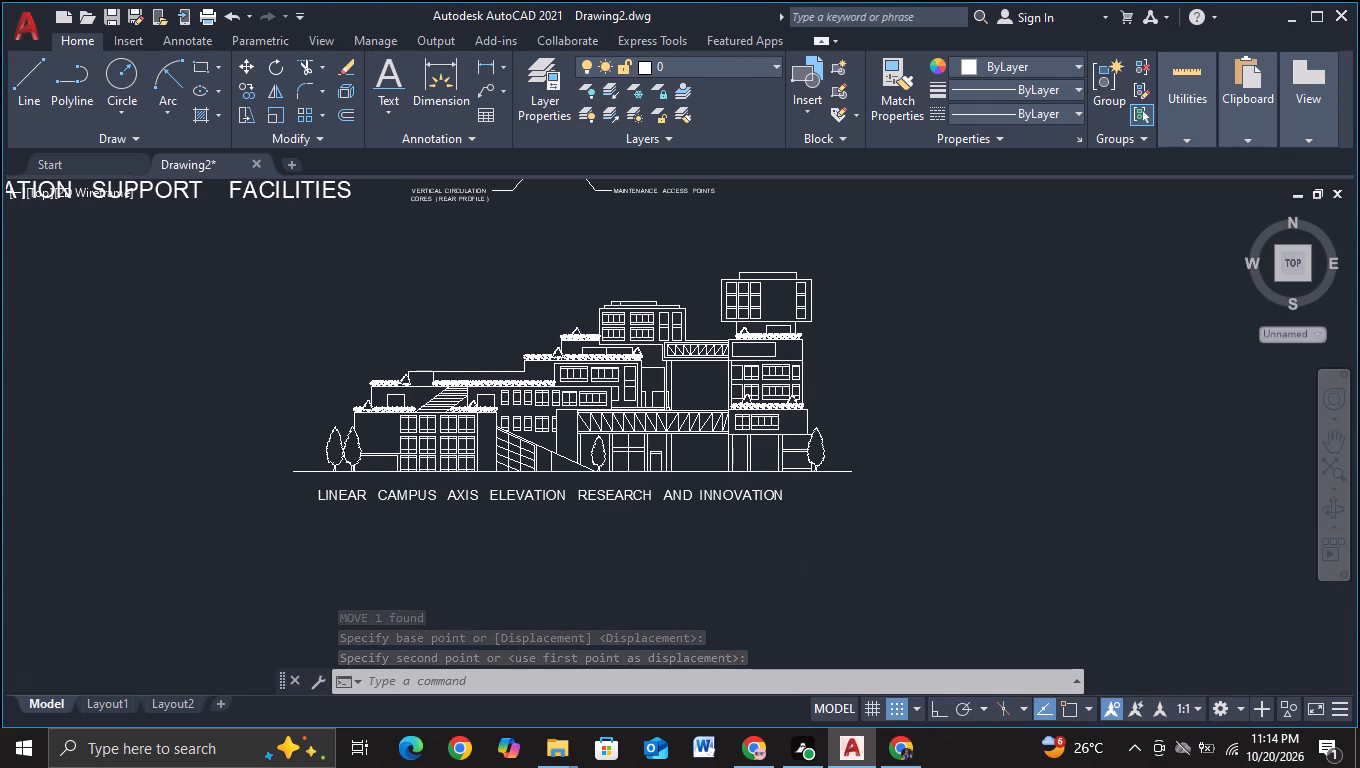
{"action": "scroll", "coordinate": [791, 579], "scroll_direction": "down", "scroll_amount": 1}
{"action": "middle_click_drag", "start_coordinate": [803, 586], "coordinate": [839, 578]}
{"action": "scroll", "coordinate": [839, 581], "scroll_direction": "down", "scroll_amount": 1}
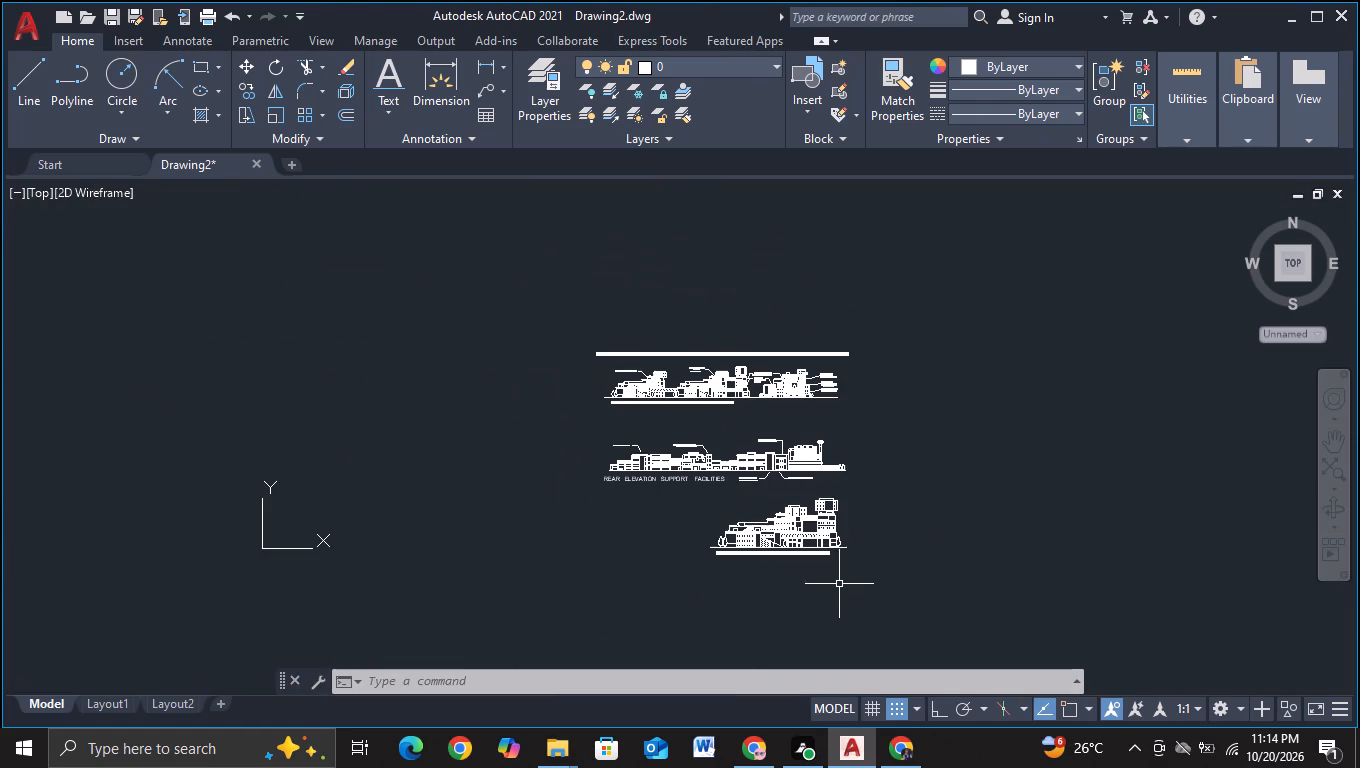
{"action": "middle_click_drag", "start_coordinate": [842, 595], "coordinate": [849, 575]}
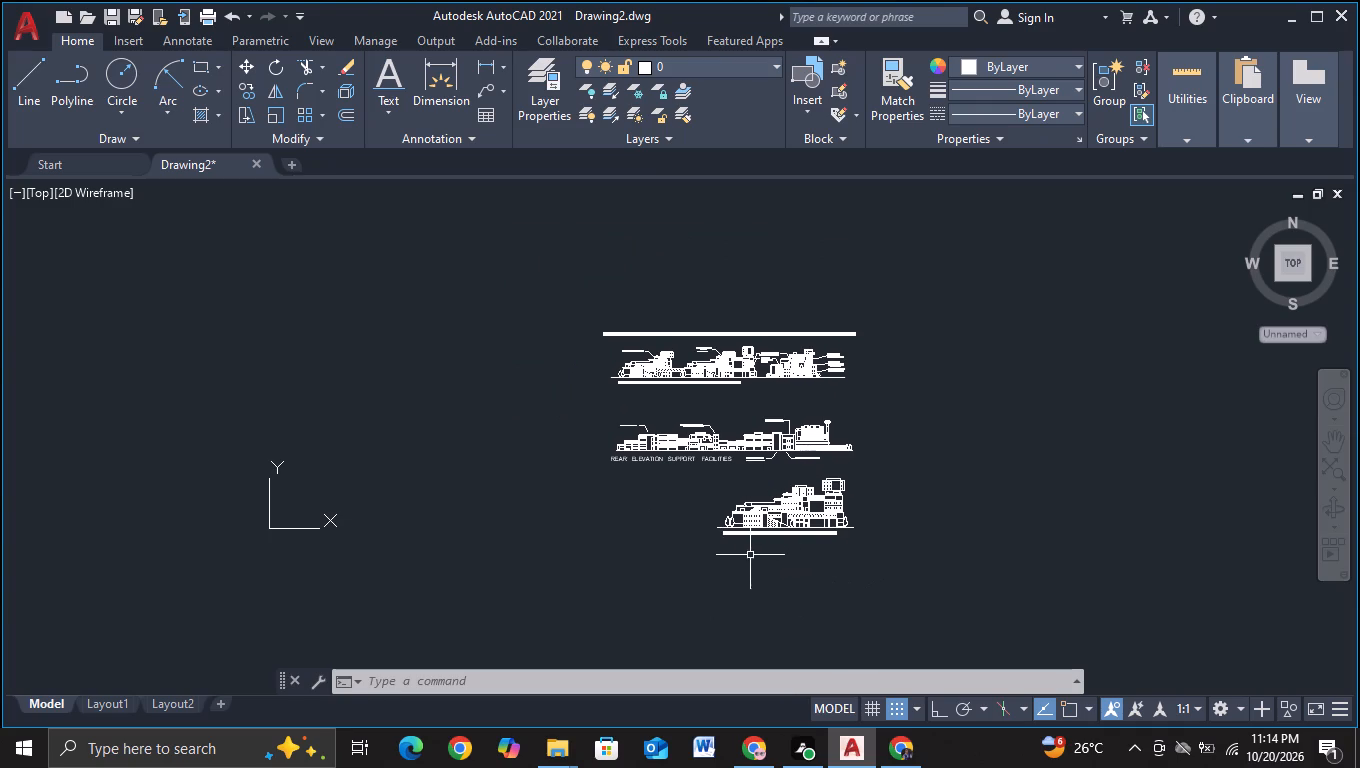
{"action": "scroll", "coordinate": [748, 555], "scroll_direction": "up", "scroll_amount": 1}
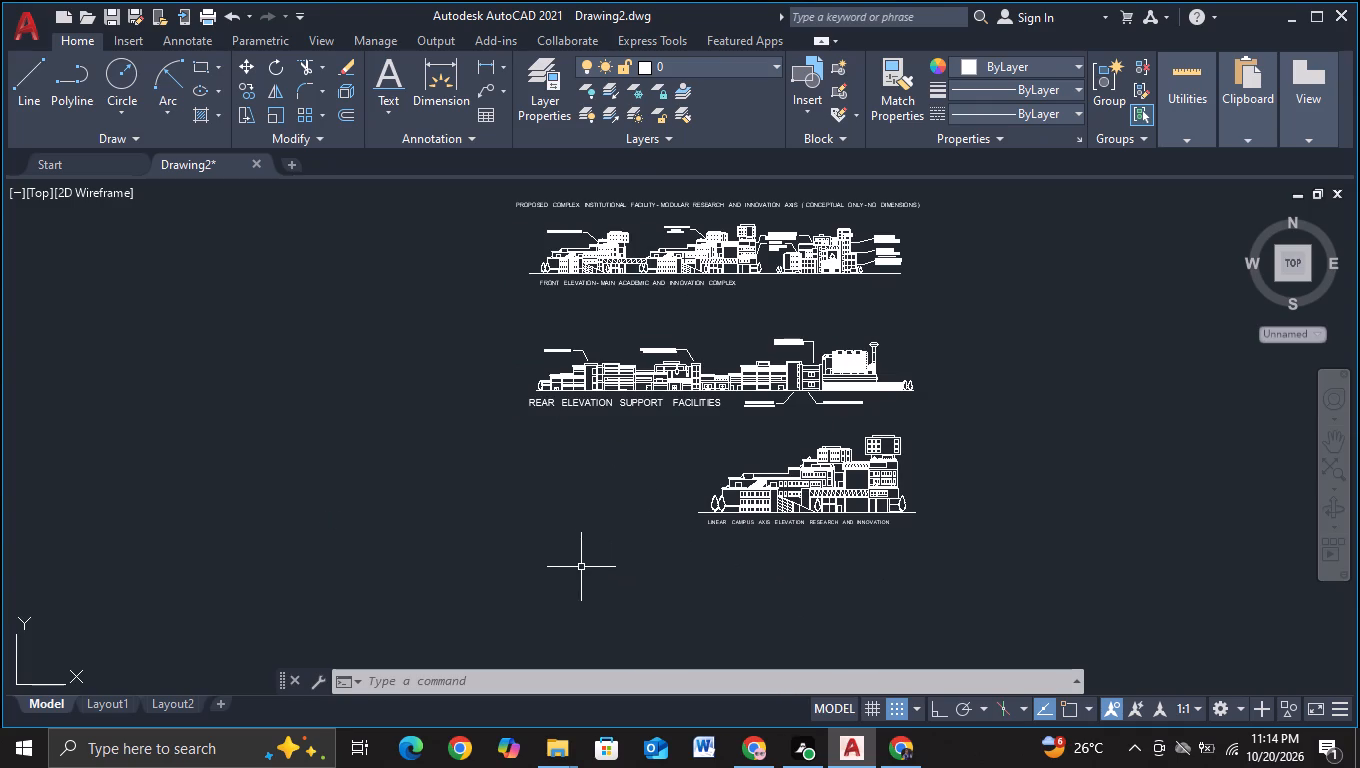
{"action": "scroll", "coordinate": [554, 557], "scroll_direction": "down", "scroll_amount": 1}
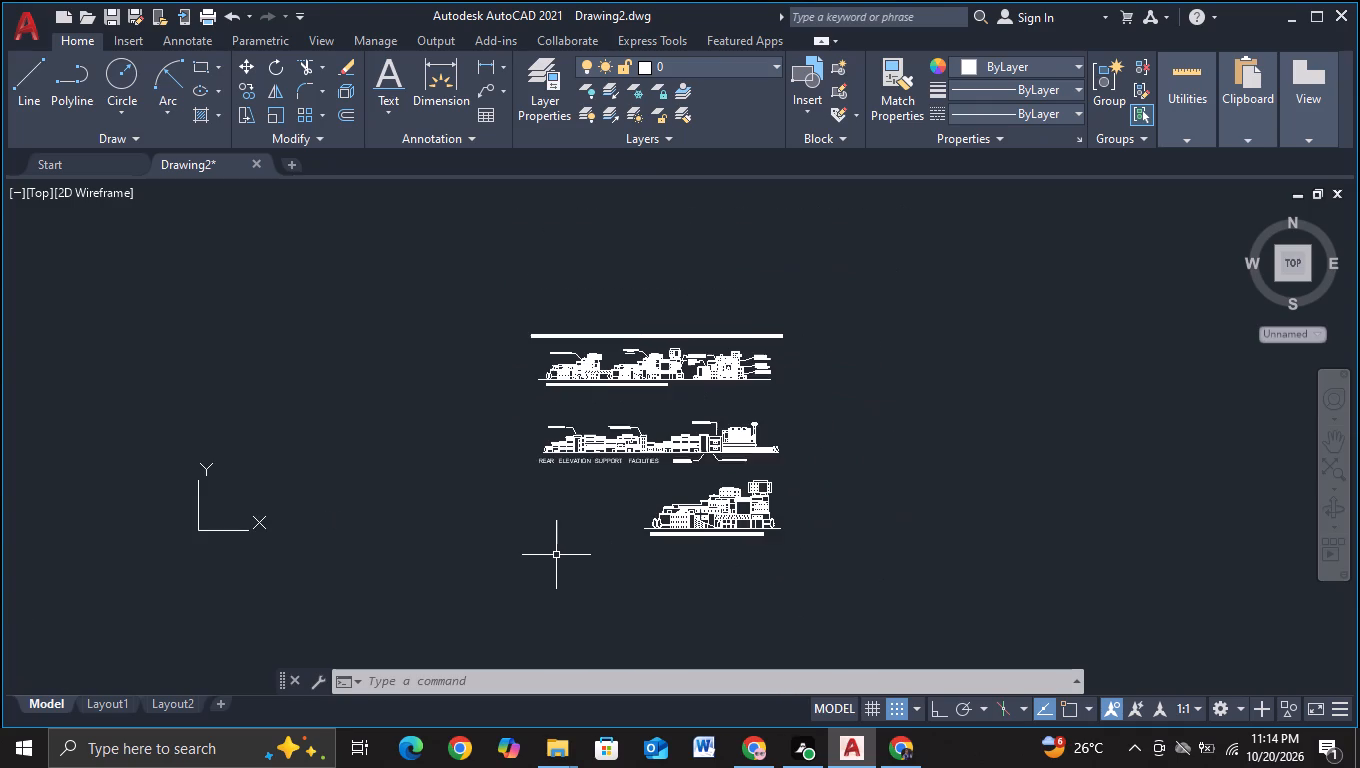
{"action": "scroll", "coordinate": [557, 545], "scroll_direction": "up", "scroll_amount": 1}
{"action": "middle_click_drag", "start_coordinate": [531, 543], "coordinate": [444, 580]}
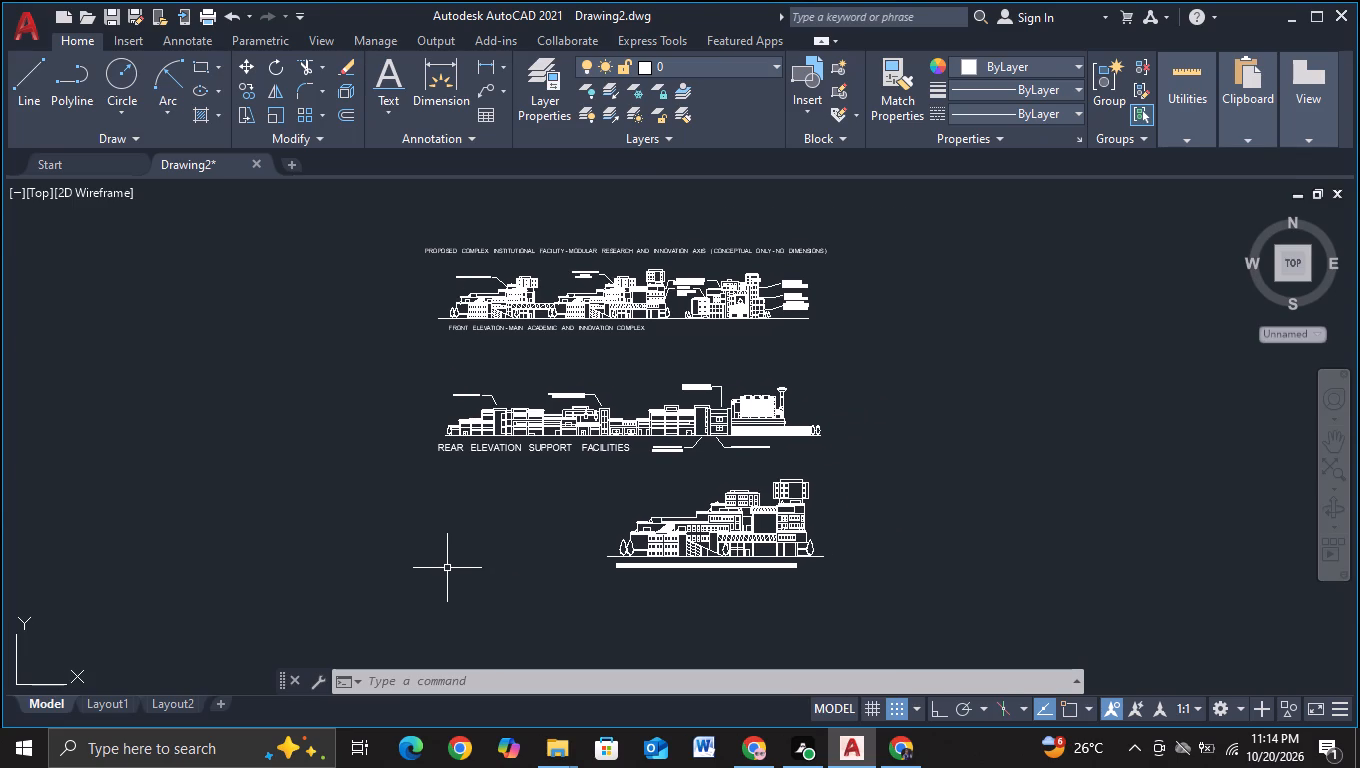
{"action": "middle_click_drag", "start_coordinate": [456, 579], "coordinate": [459, 520]}
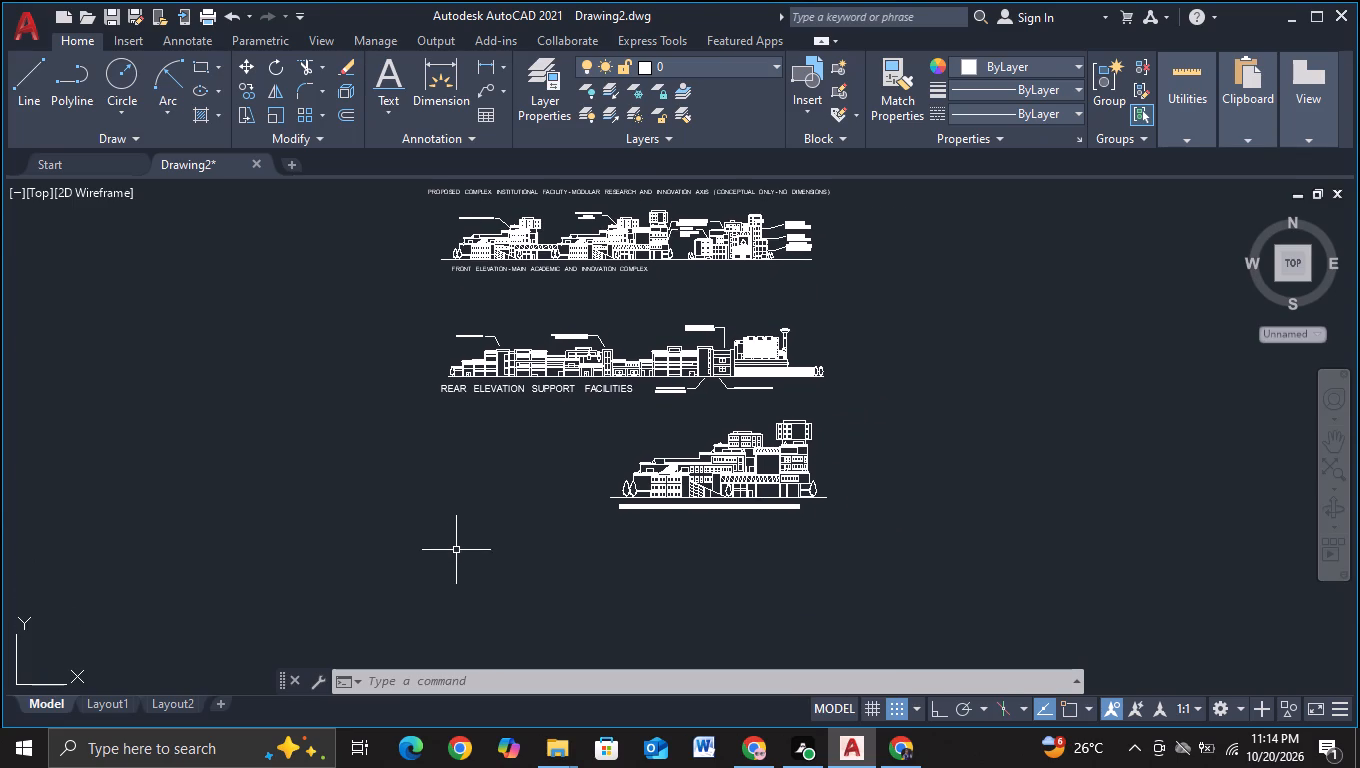
Draw a long horizontal ground line in the free space beside the third elevation, below the REAR ELEVATION SUPPORT FACILITIES title, with ortho on.
{"action": "left_click", "coordinate": [20, 80]}
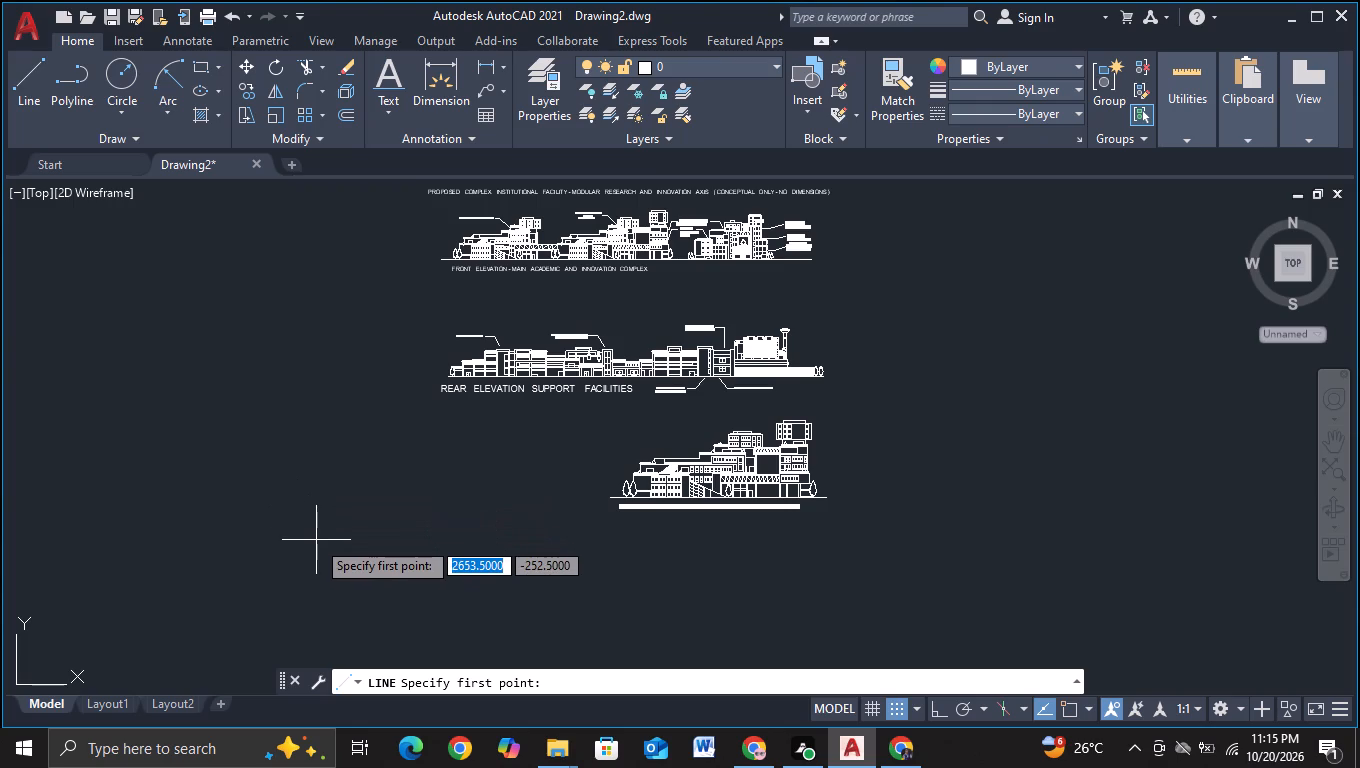
{"action": "scroll", "coordinate": [343, 536], "scroll_direction": "up", "scroll_amount": 1}
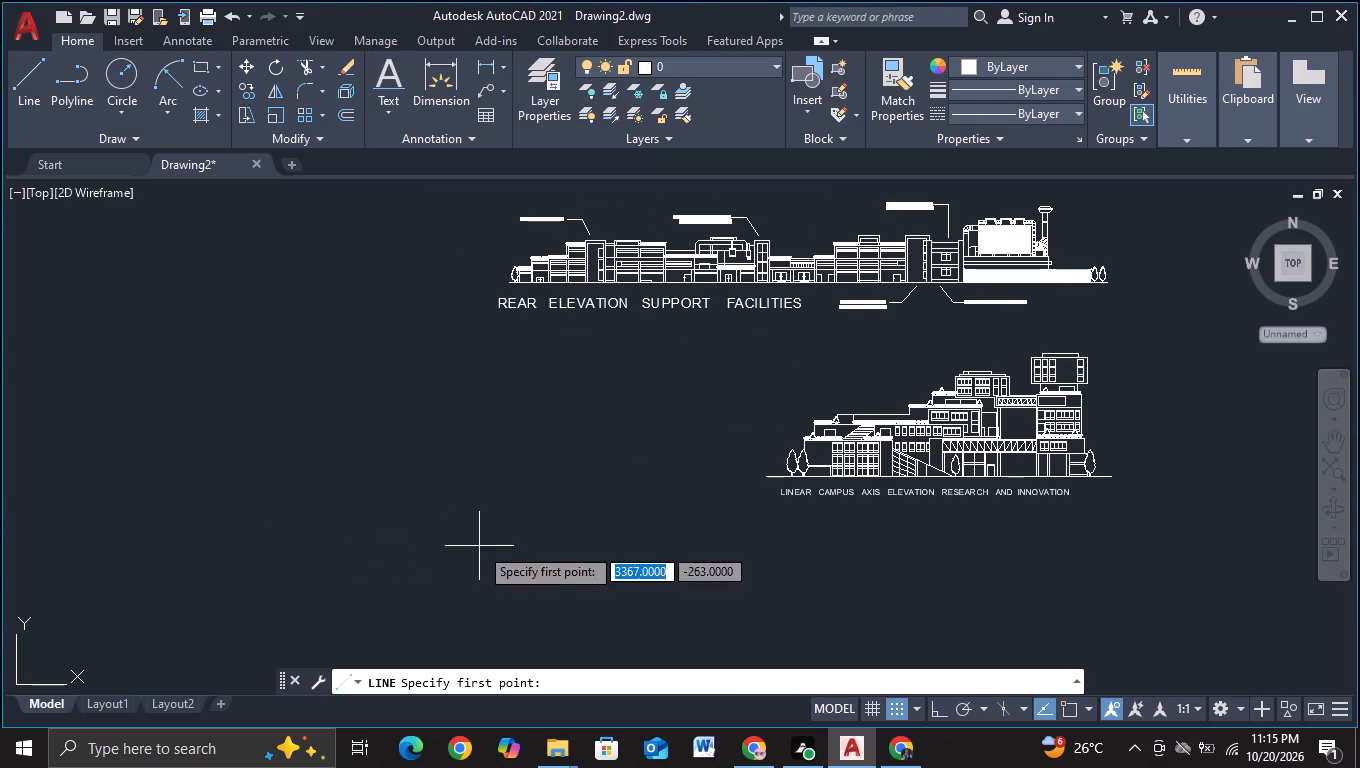
{"action": "middle_click_drag", "start_coordinate": [479, 546], "coordinate": [339, 532]}
{"action": "scroll", "coordinate": [334, 515], "scroll_direction": "up", "scroll_amount": 1}
{"action": "middle_click_drag", "start_coordinate": [343, 517], "coordinate": [367, 639]}
{"action": "middle_click_drag", "start_coordinate": [397, 520], "coordinate": [310, 435]}
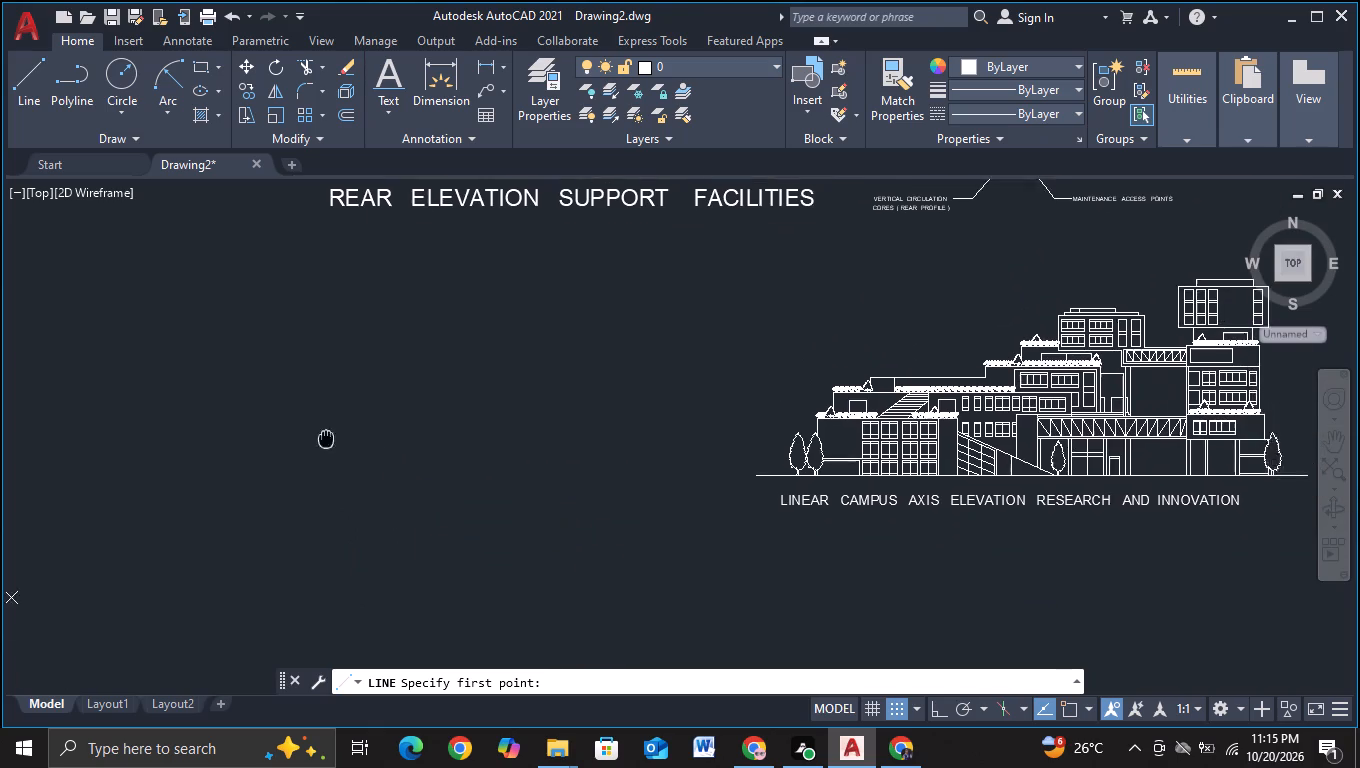
{"action": "middle_click_drag", "start_coordinate": [310, 435], "coordinate": [299, 432]}
{"action": "middle_click_drag", "start_coordinate": [337, 477], "coordinate": [298, 509]}
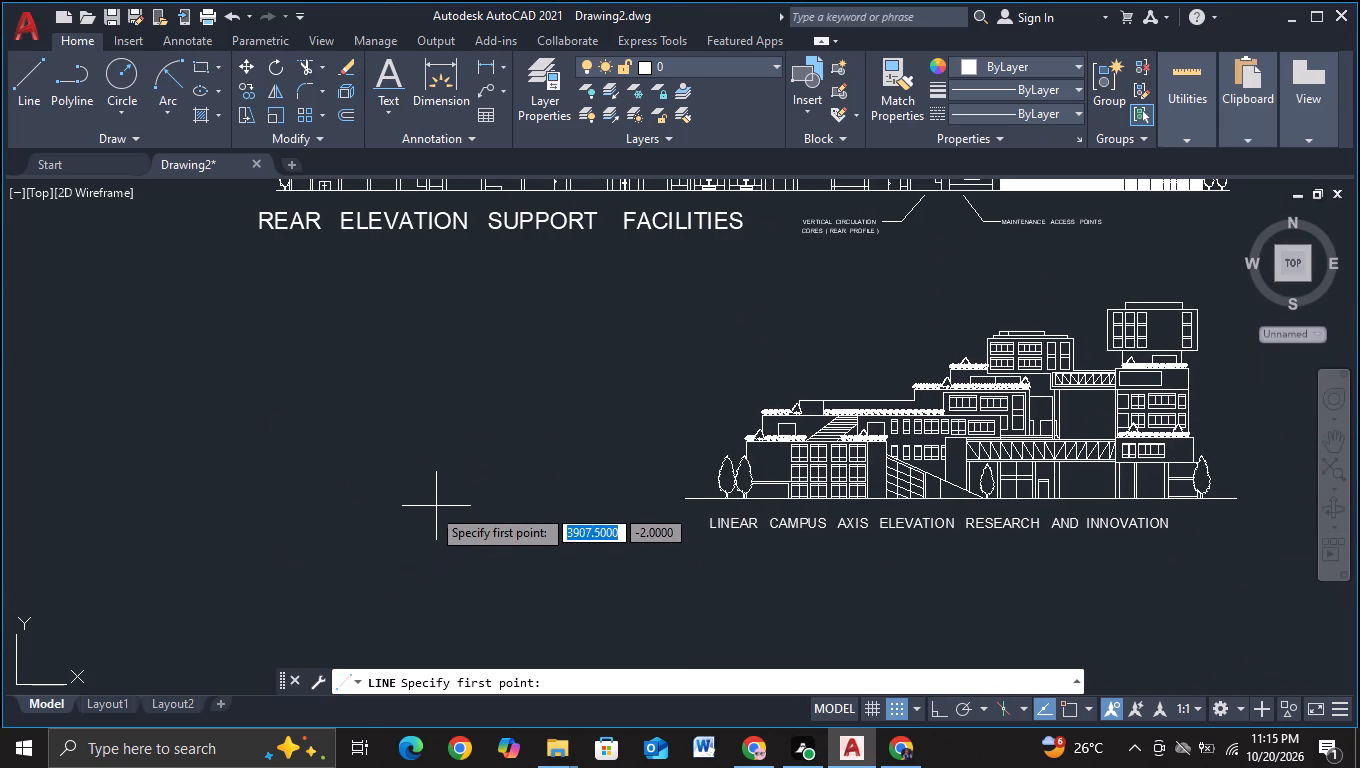
{"action": "left_click", "coordinate": [18, 103]}
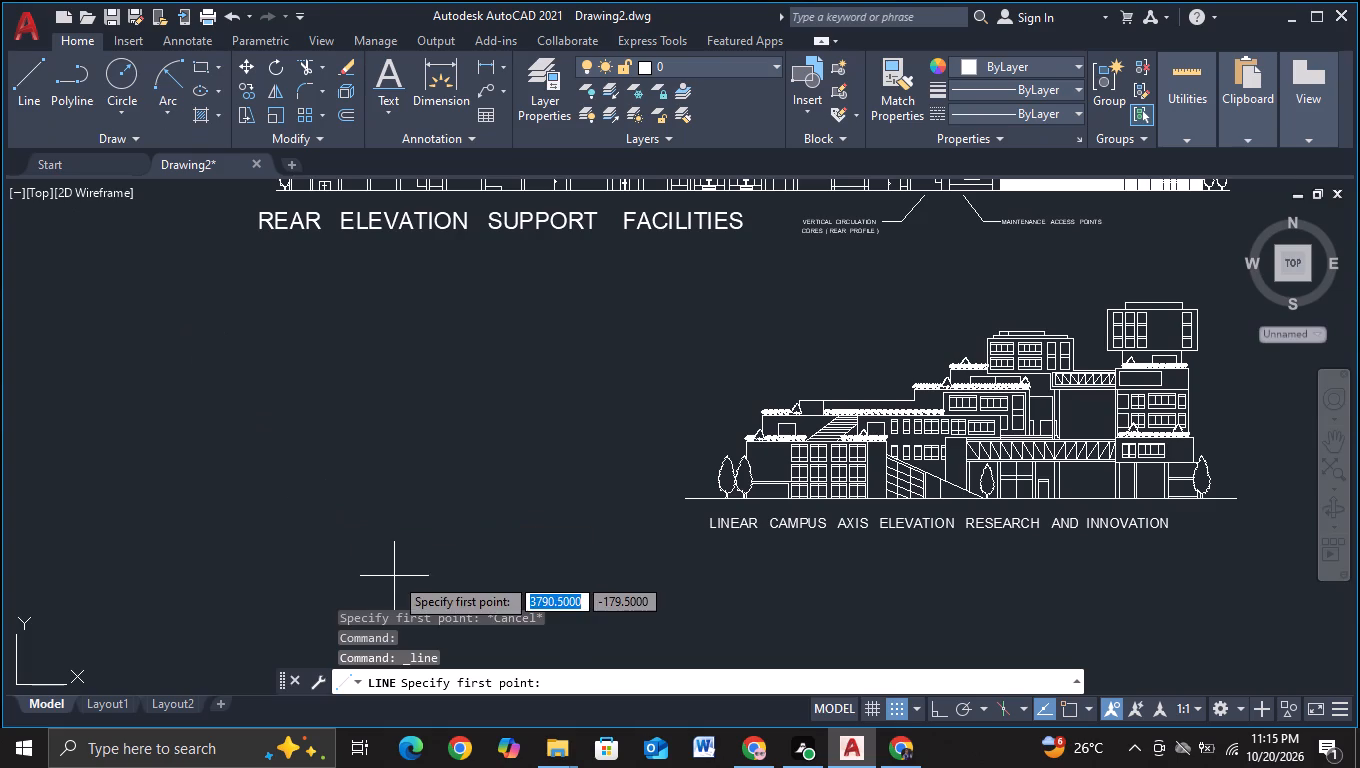
{"action": "scroll", "coordinate": [349, 552], "scroll_direction": "up", "scroll_amount": 1}
{"action": "middle_click_drag", "start_coordinate": [386, 548], "coordinate": [508, 554]}
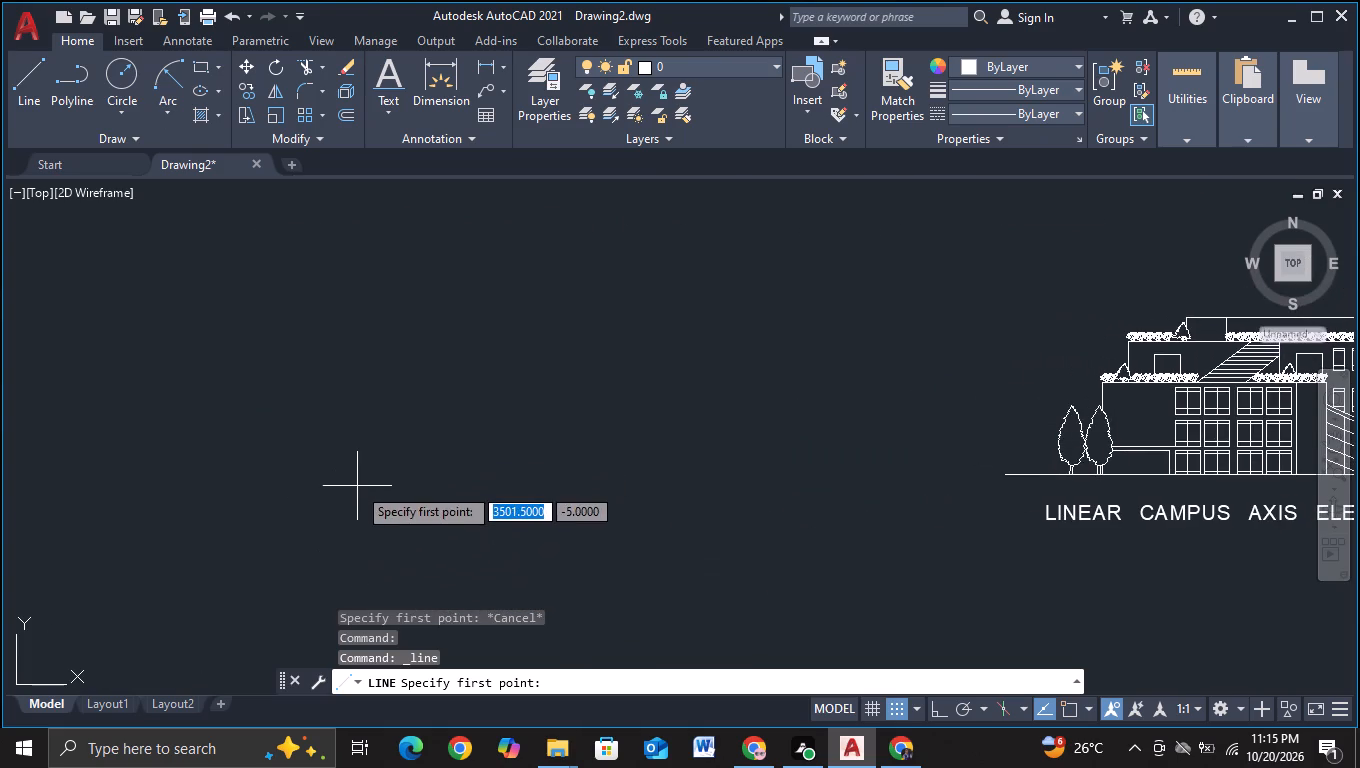
{"action": "middle_click_drag", "start_coordinate": [409, 499], "coordinate": [702, 511]}
{"action": "scroll", "coordinate": [682, 519], "scroll_direction": "up", "scroll_amount": 2}
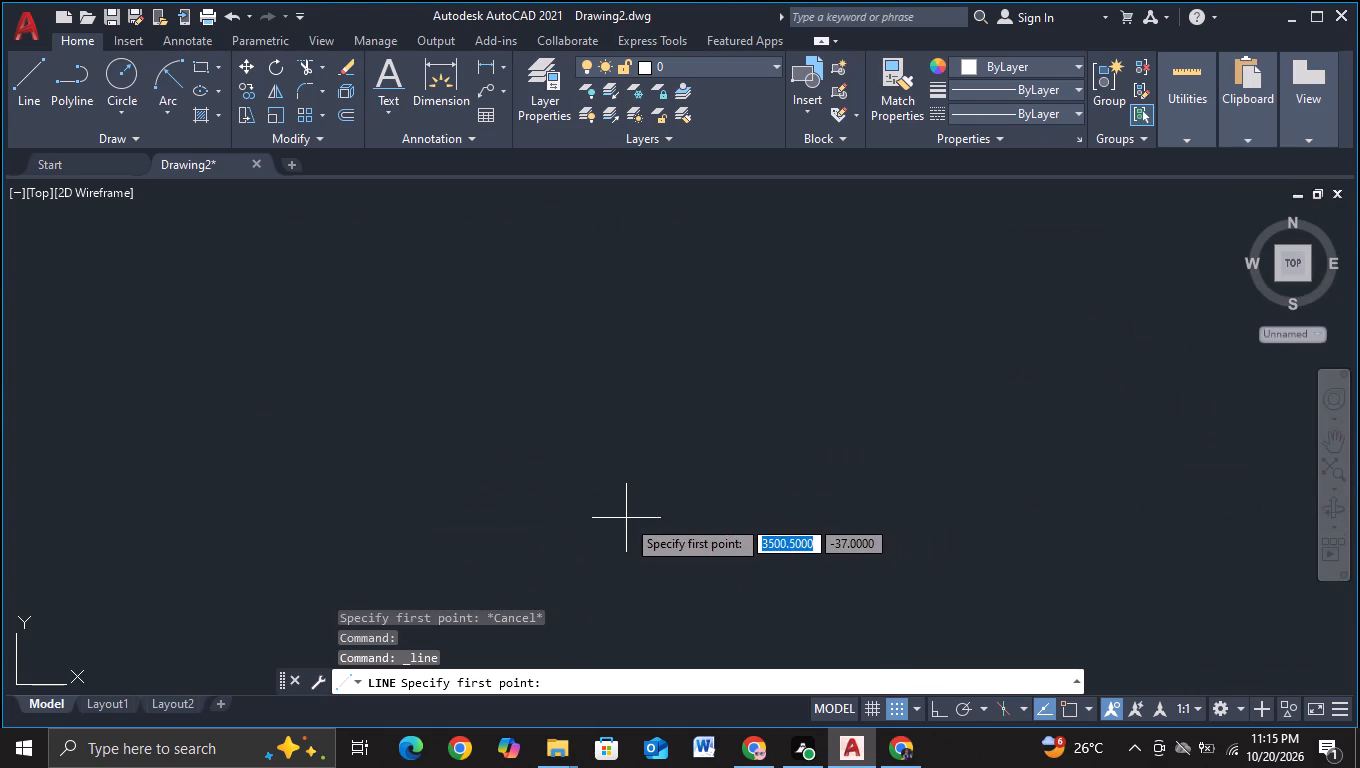
{"action": "middle_click_drag", "start_coordinate": [626, 518], "coordinate": [571, 484]}
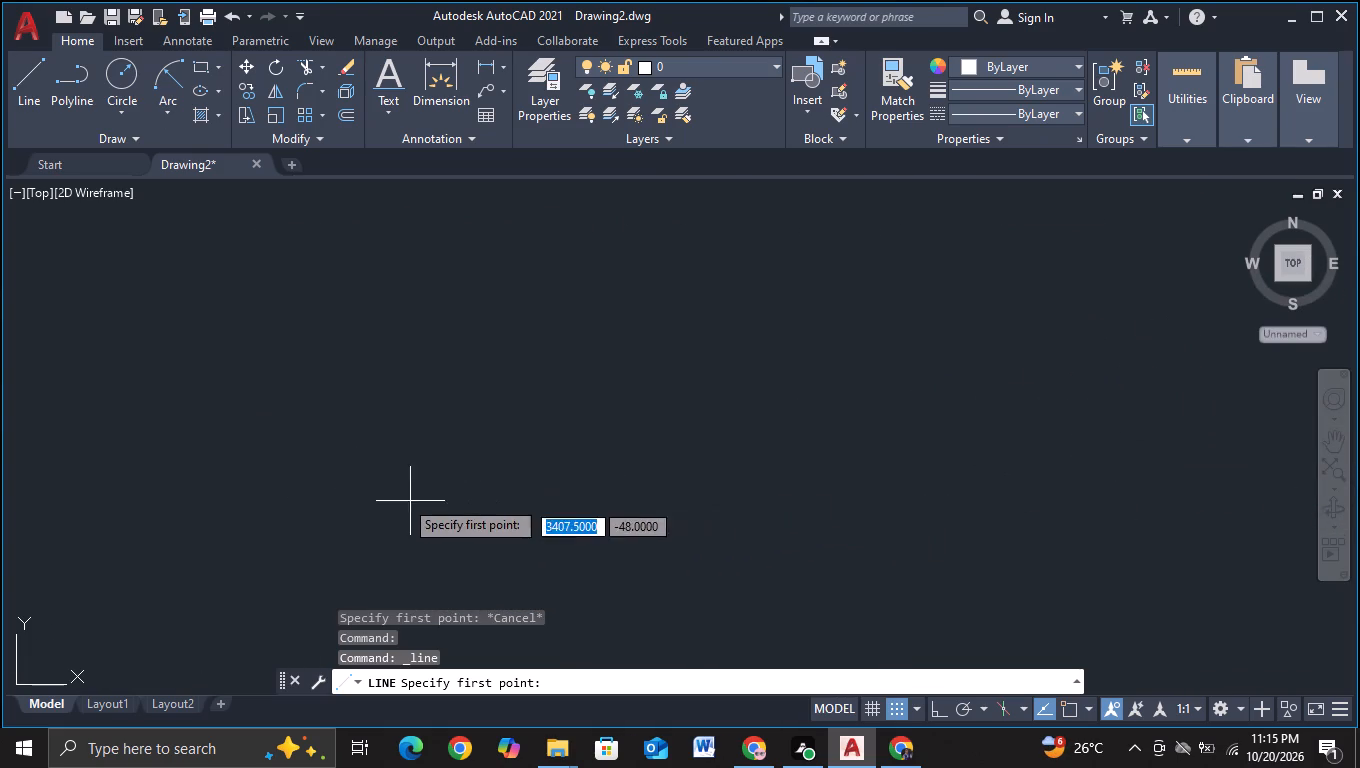
{"action": "left_click", "coordinate": [265, 528]}
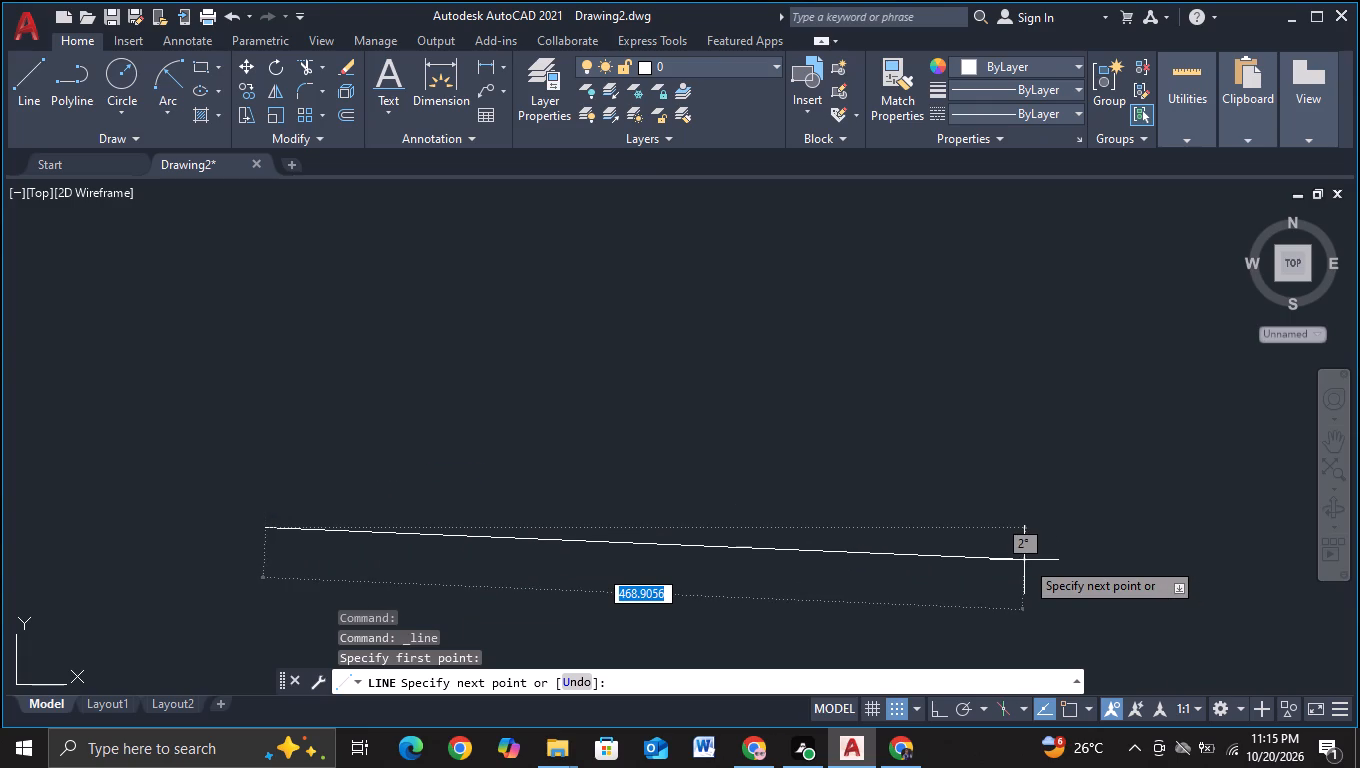
{"action": "key", "text": "F8"}
{"action": "middle_click_drag", "start_coordinate": [1124, 546], "coordinate": [627, 537]}
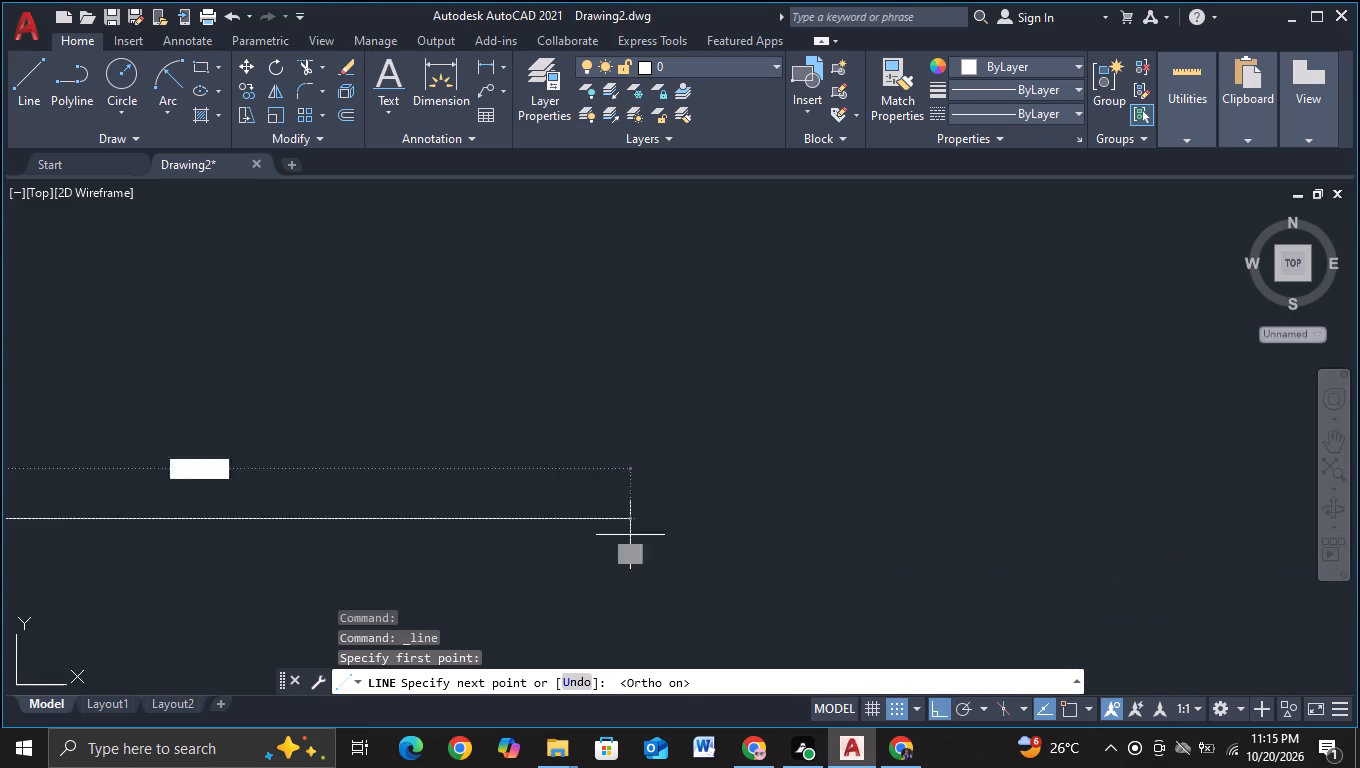
{"action": "left_click", "coordinate": [1072, 505]}
{"action": "key", "text": "Escape"}
{"action": "scroll", "coordinate": [1069, 515], "scroll_direction": "down", "scroll_amount": 4}
{"action": "middle_click_drag", "start_coordinate": [1033, 578], "coordinate": [764, 561]}
{"action": "scroll", "coordinate": [756, 560], "scroll_direction": "up", "scroll_amount": 2}
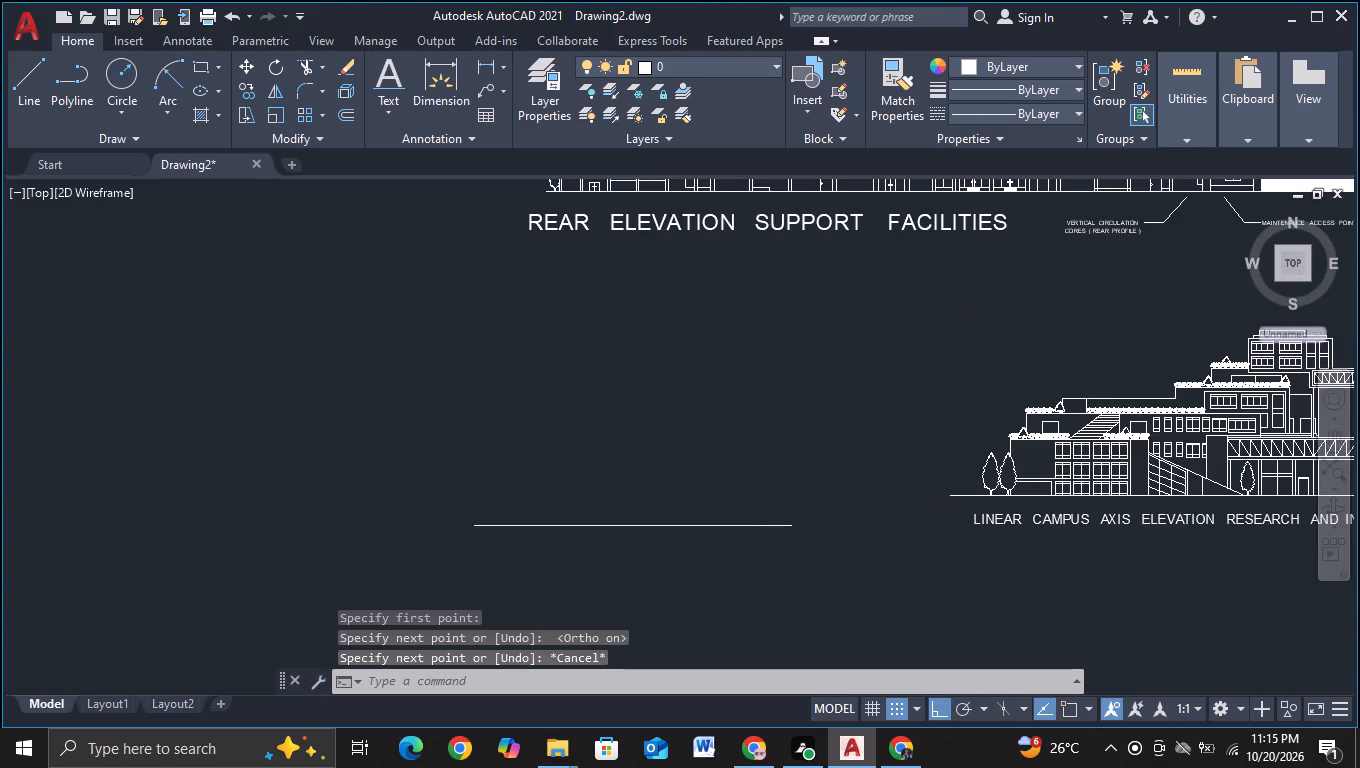
Draw a narrow vertical tower outline about 440 high near the west end of the new ground line, with its sides crossing the line.
{"action": "middle_click_drag", "start_coordinate": [742, 577], "coordinate": [753, 566]}
{"action": "left_click", "coordinate": [36, 92]}
{"action": "scroll", "coordinate": [242, 260], "scroll_direction": "up", "scroll_amount": 1}
{"action": "middle_click_drag", "start_coordinate": [298, 337], "coordinate": [298, 338]}
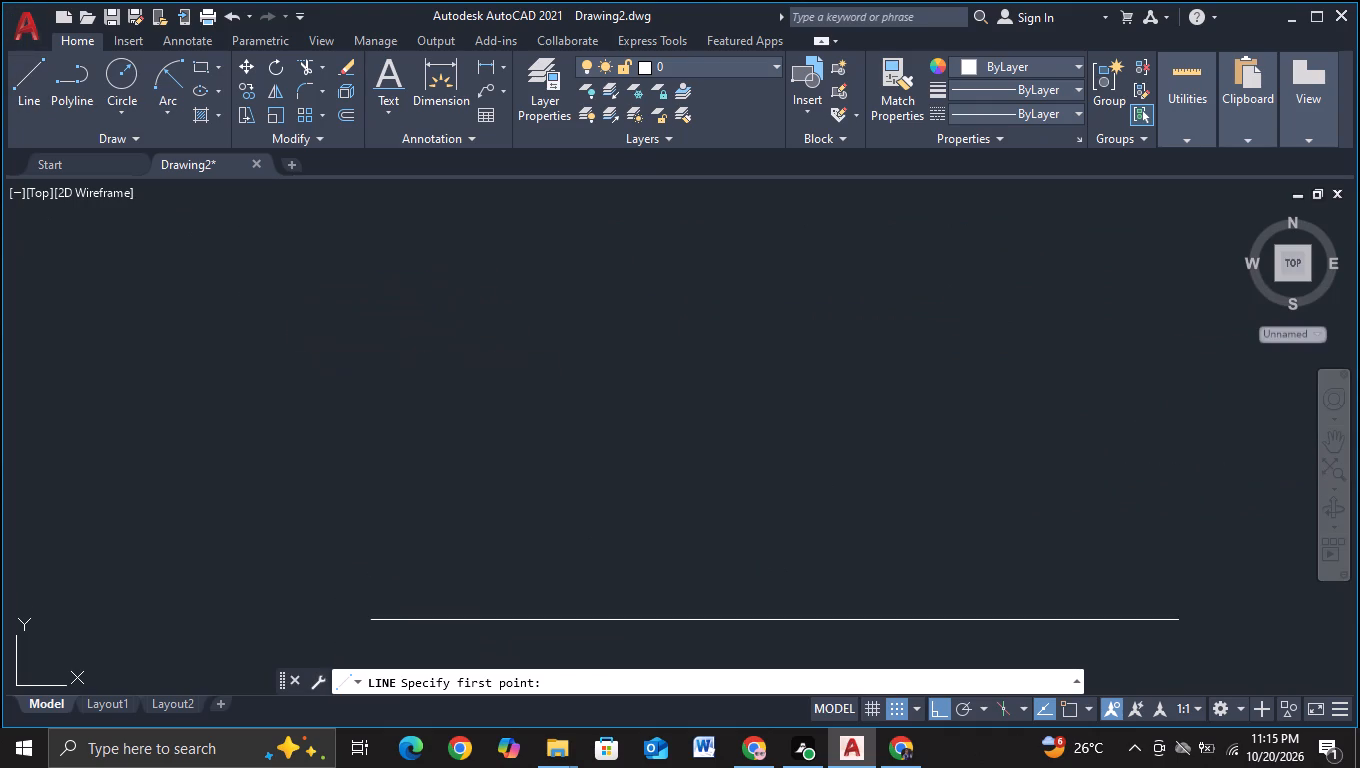
{"action": "middle_click_drag", "start_coordinate": [298, 338], "coordinate": [294, 301]}
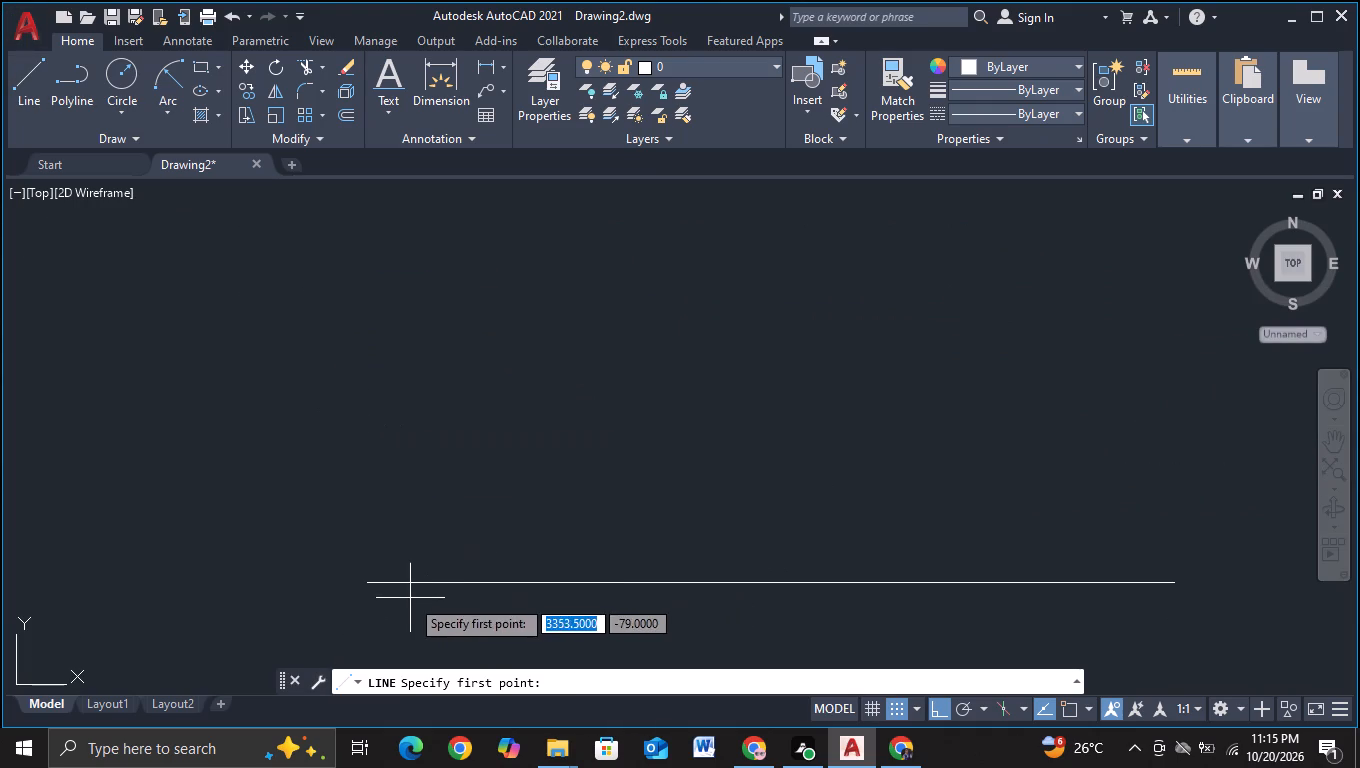
{"action": "left_click", "coordinate": [408, 598]}
{"action": "middle_click_drag", "start_coordinate": [425, 374], "coordinate": [428, 456]}
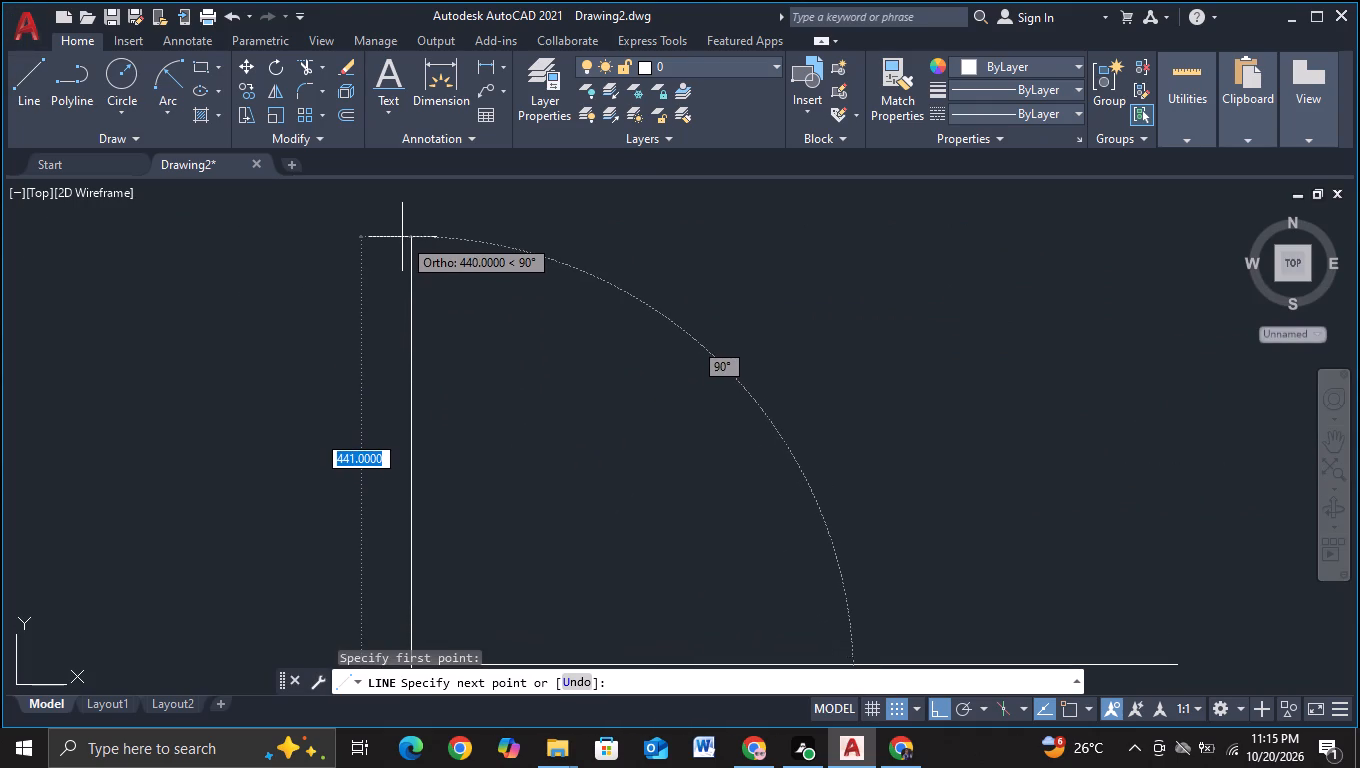
{"action": "left_click", "coordinate": [402, 237]}
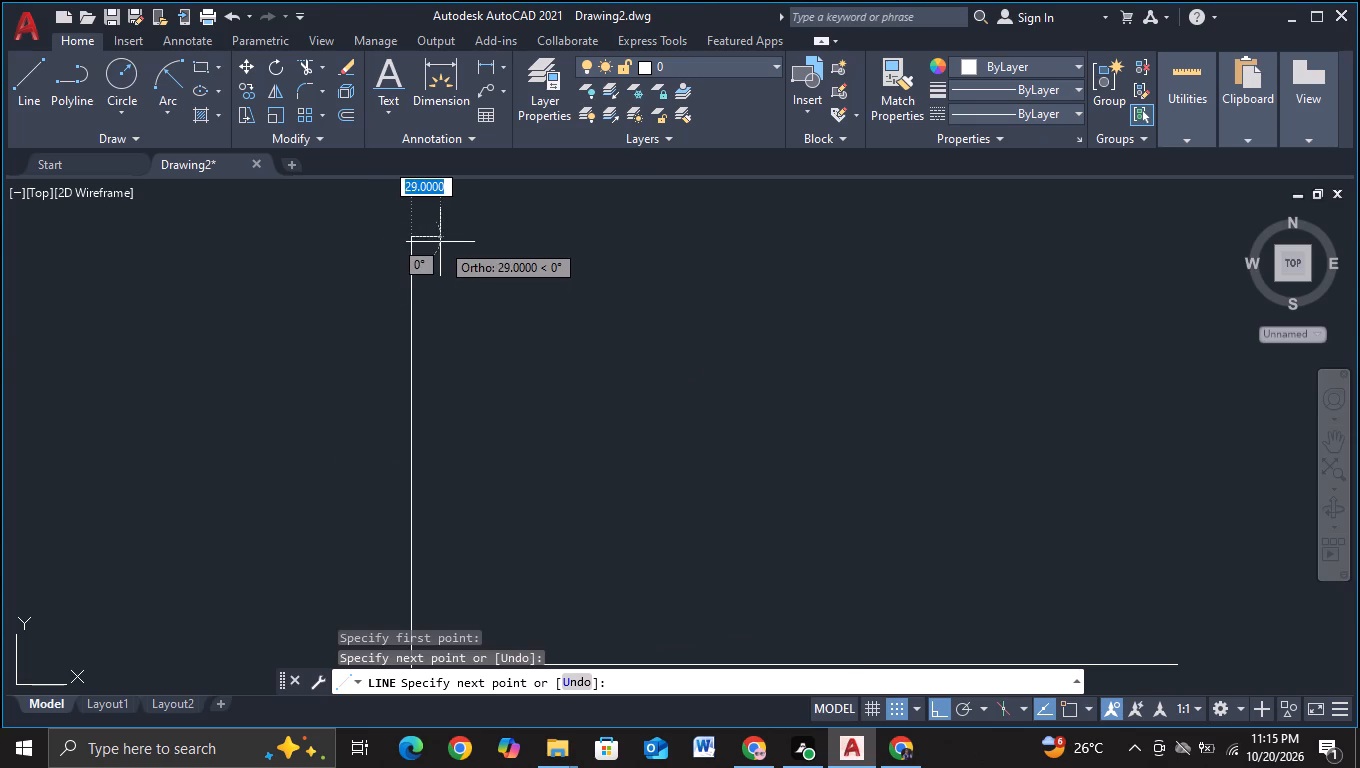
{"action": "left_click", "coordinate": [437, 242]}
{"action": "middle_click_drag", "start_coordinate": [429, 485], "coordinate": [426, 351]}
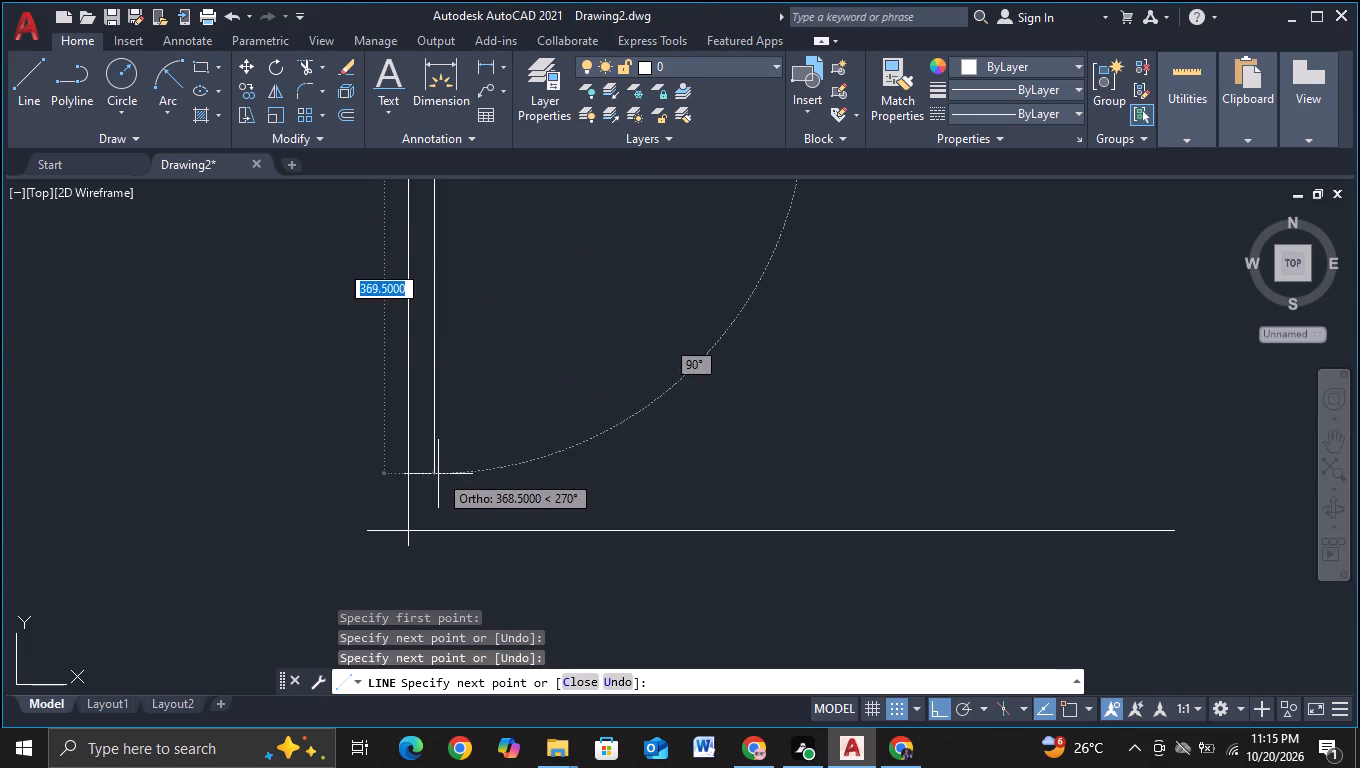
{"action": "left_click", "coordinate": [437, 541]}
{"action": "key", "text": "Escape"}
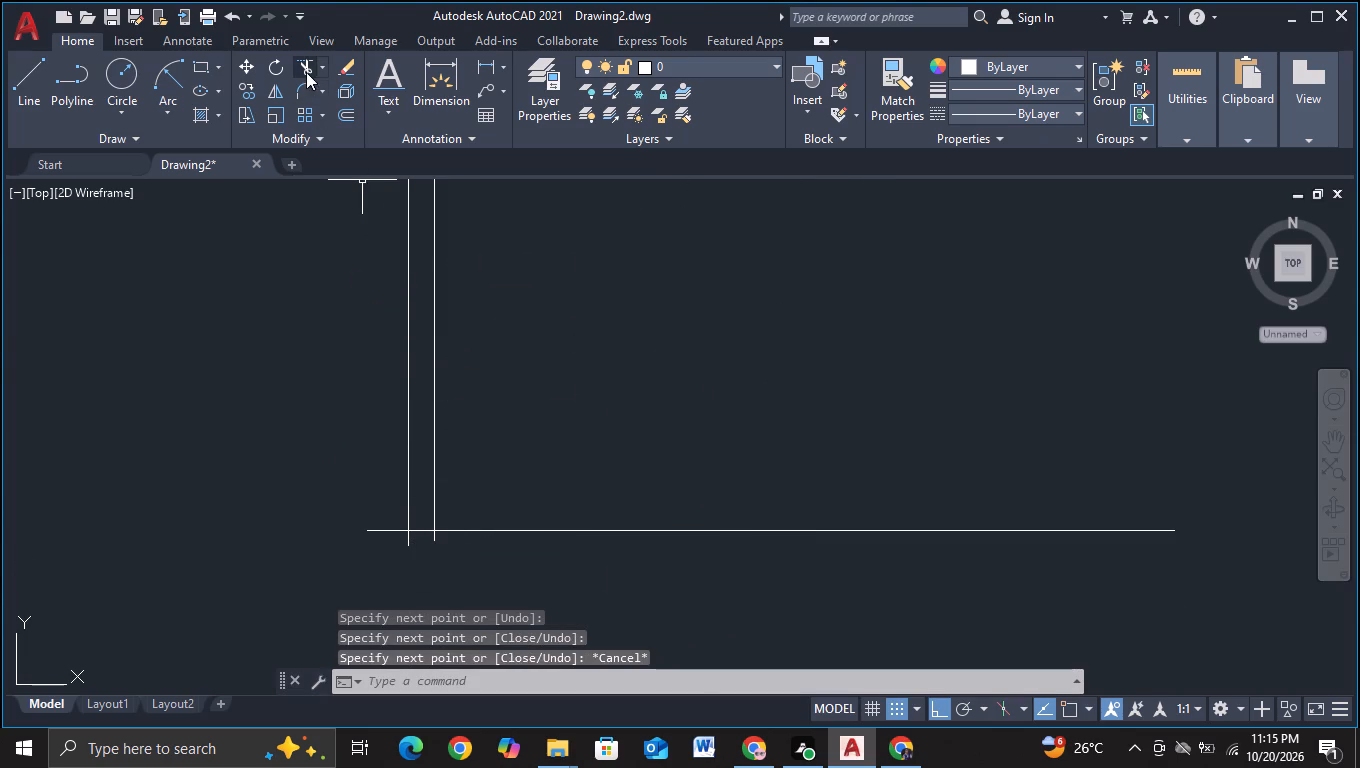
Trim the two tower side lines where they extend below the ground line.
{"action": "left_click", "coordinate": [306, 72]}
{"action": "left_click", "coordinate": [412, 543]}
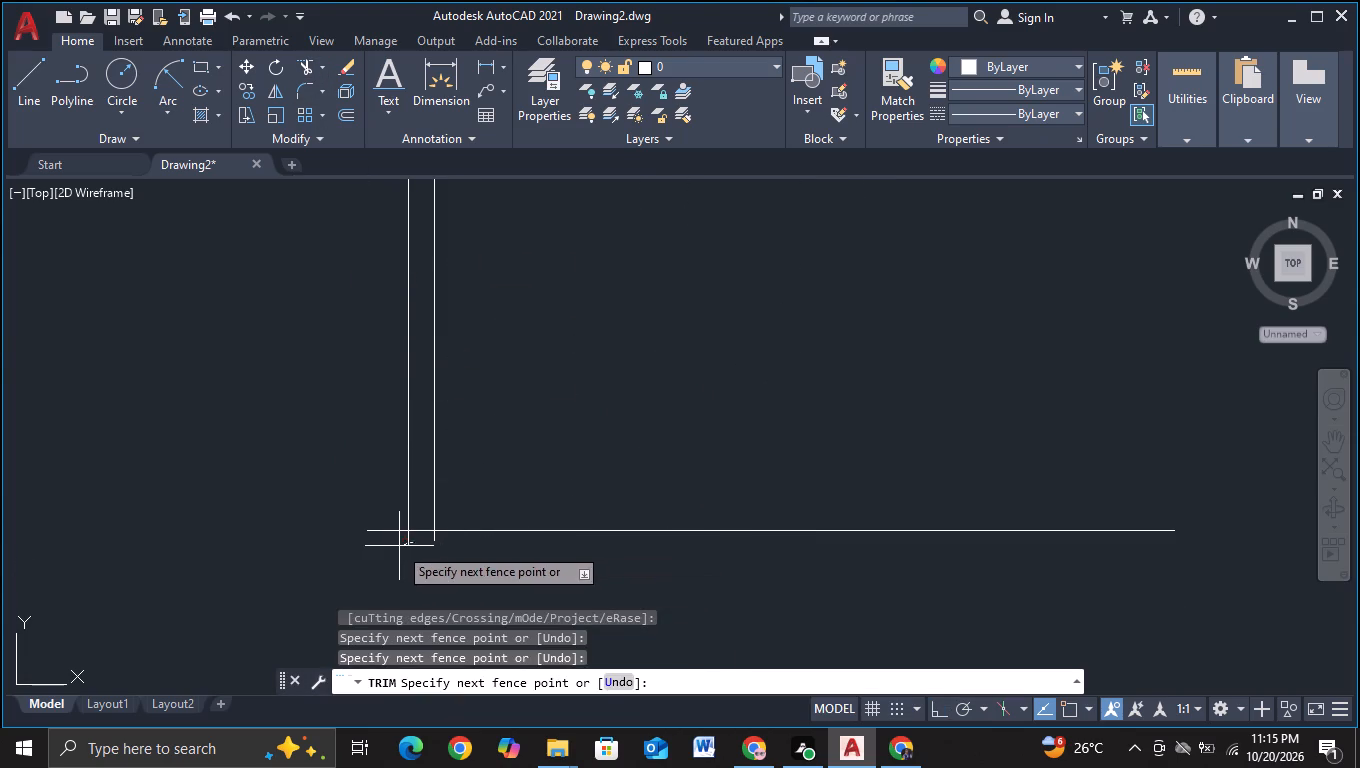
{"action": "left_click", "coordinate": [397, 546]}
{"action": "left_click_drag", "start_coordinate": [454, 541], "coordinate": [414, 541]}
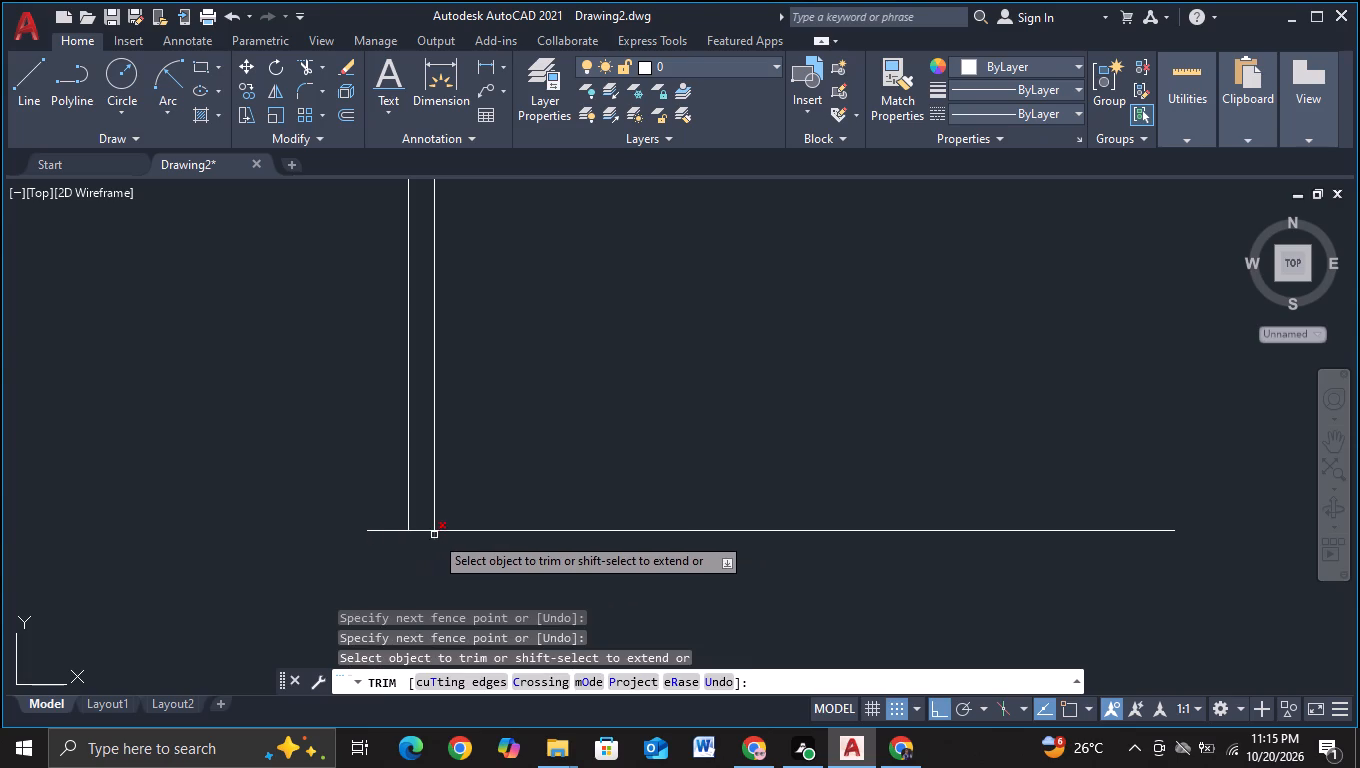
{"action": "left_click", "coordinate": [434, 536]}
{"action": "scroll", "coordinate": [559, 551], "scroll_direction": "down", "scroll_amount": 2}
{"action": "key", "text": "Escape"}
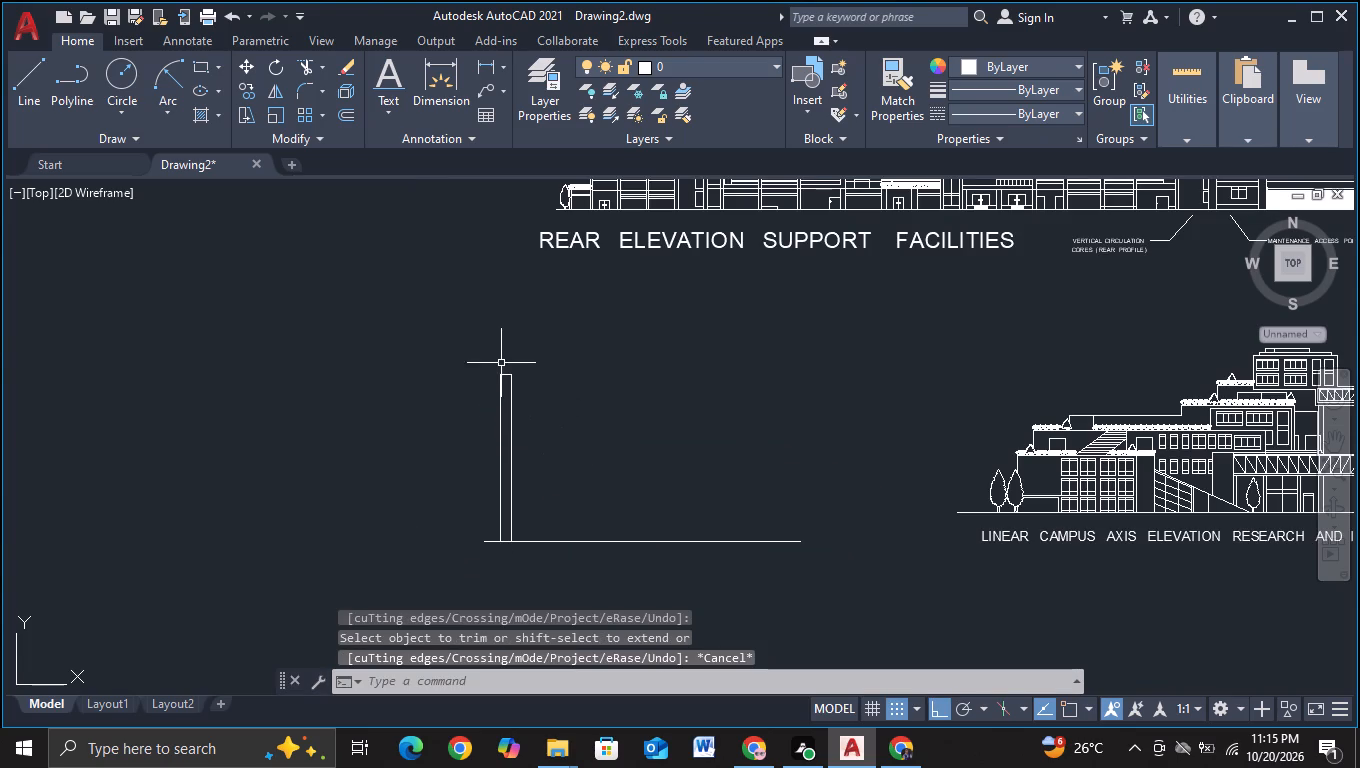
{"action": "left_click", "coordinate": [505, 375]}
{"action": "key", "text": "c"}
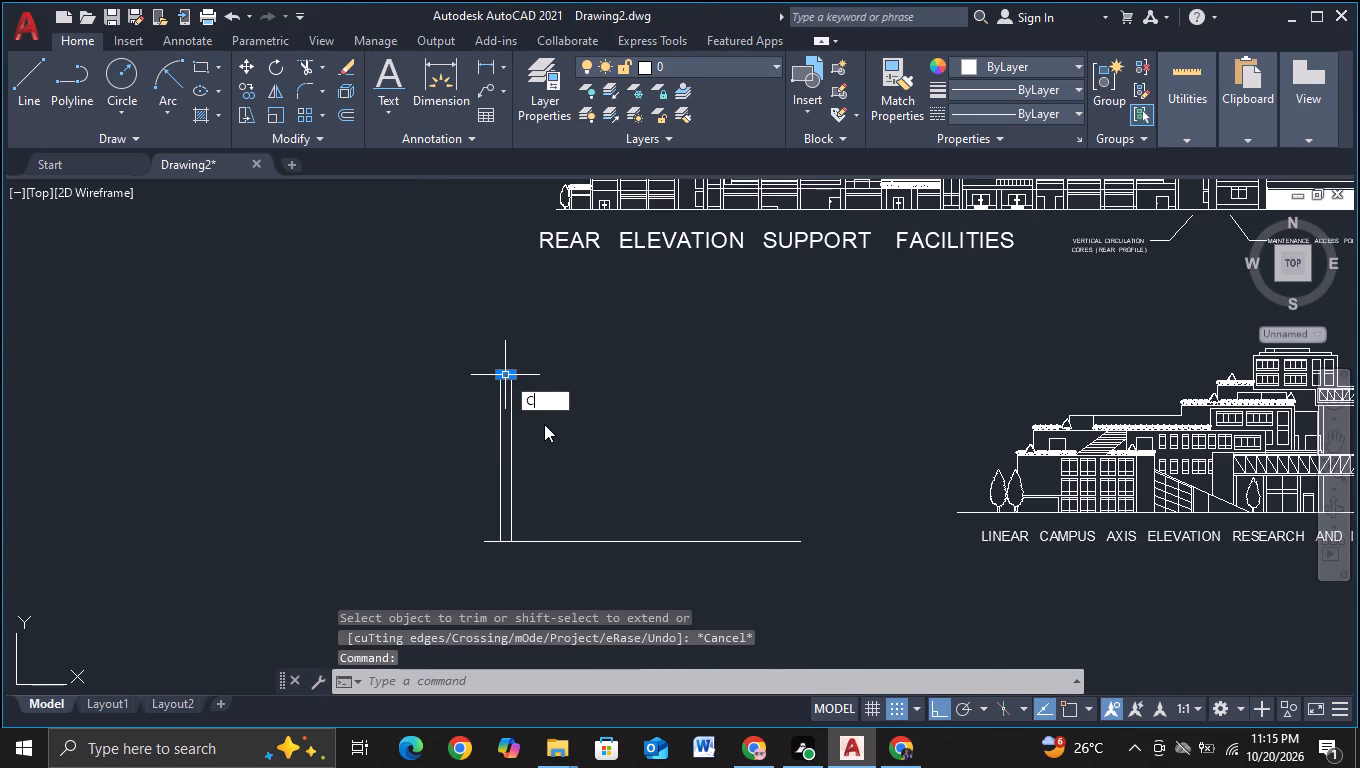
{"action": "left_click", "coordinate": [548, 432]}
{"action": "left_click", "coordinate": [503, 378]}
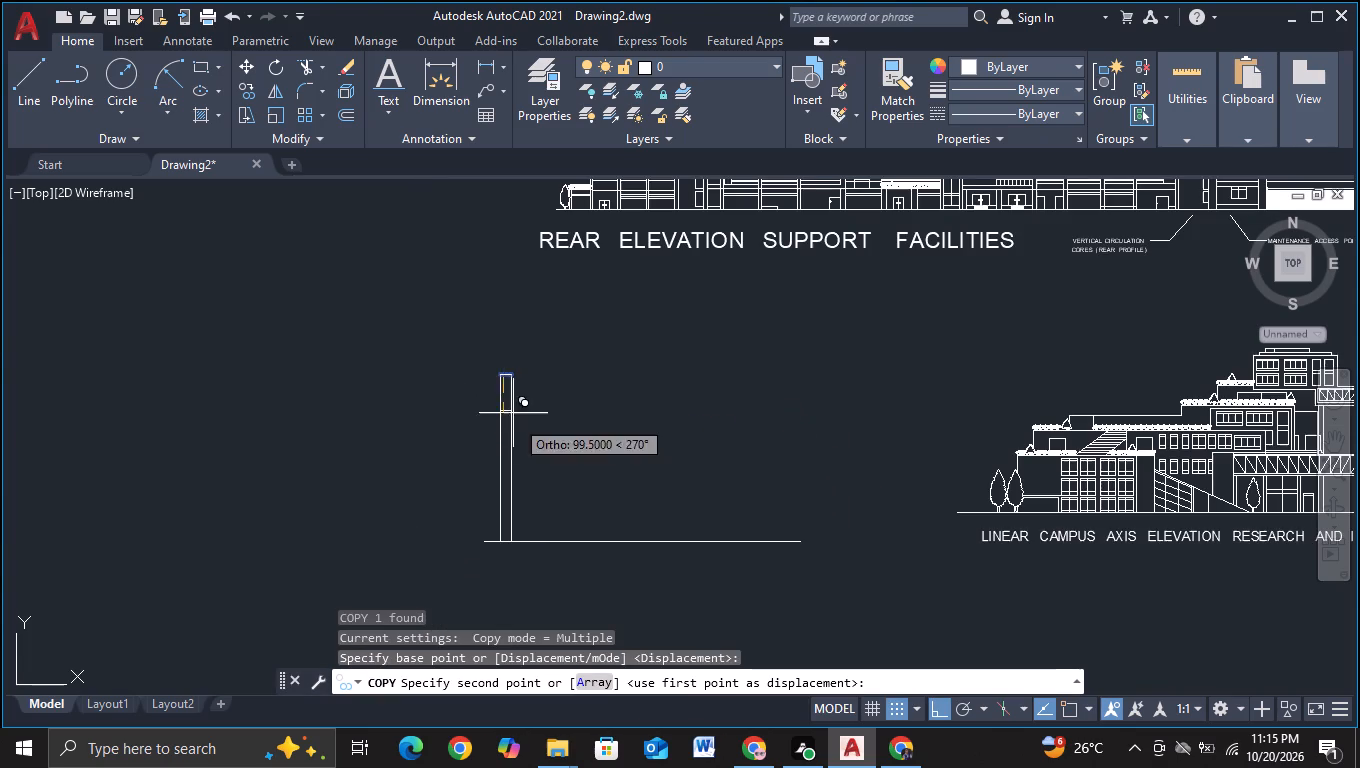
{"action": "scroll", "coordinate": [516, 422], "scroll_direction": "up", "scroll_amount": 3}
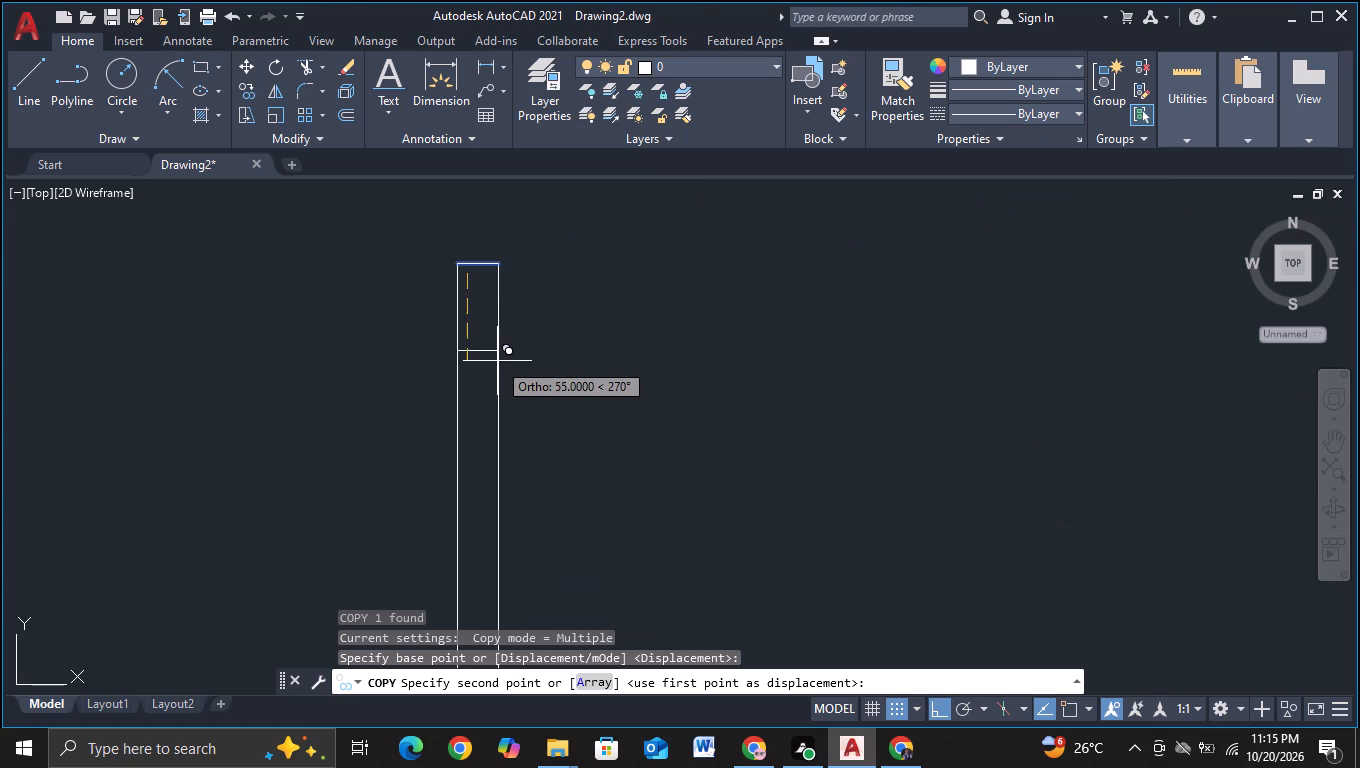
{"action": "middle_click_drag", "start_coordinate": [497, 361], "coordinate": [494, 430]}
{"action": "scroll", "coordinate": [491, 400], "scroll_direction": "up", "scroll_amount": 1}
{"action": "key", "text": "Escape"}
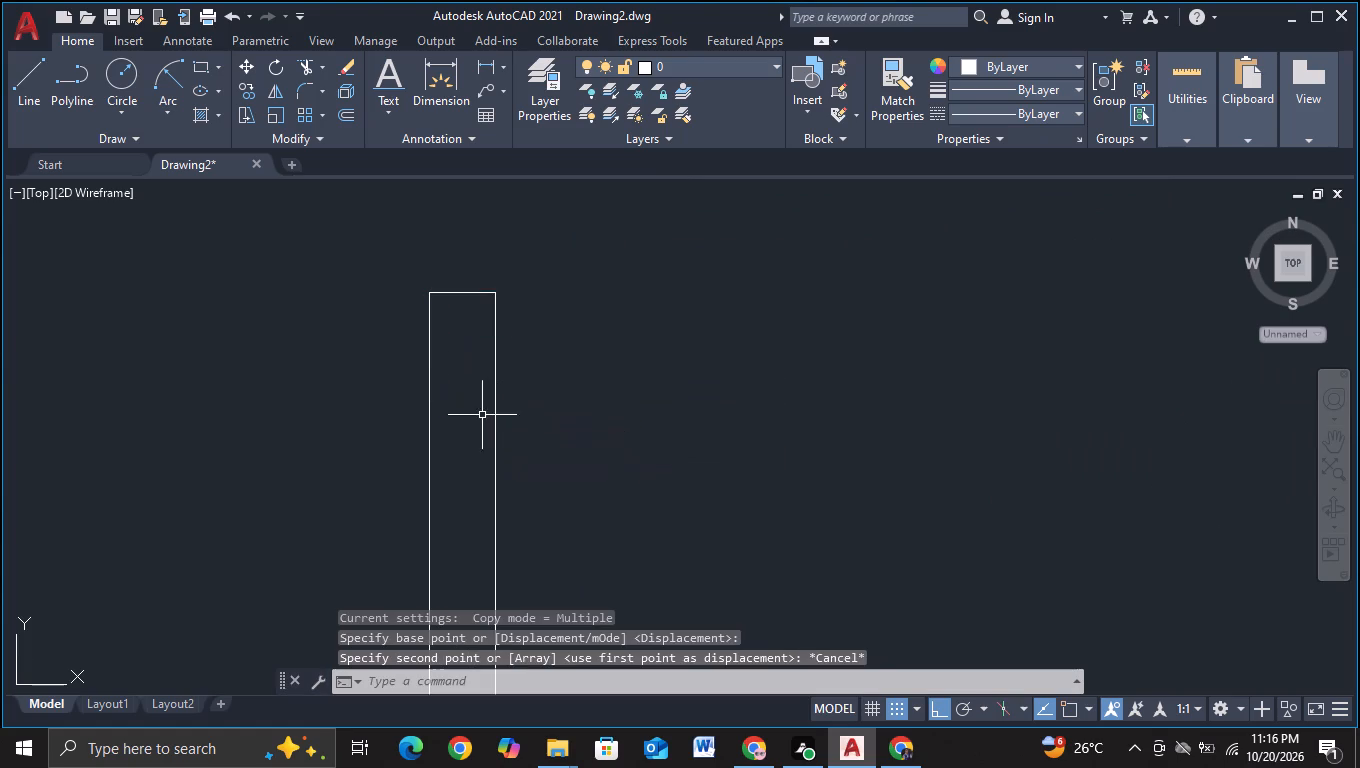
Draw a three-sided inset panel inside the tower's top, about 51 deep and 19 wide, with its sides crossing the top edge.
{"action": "left_click", "coordinate": [23, 92]}
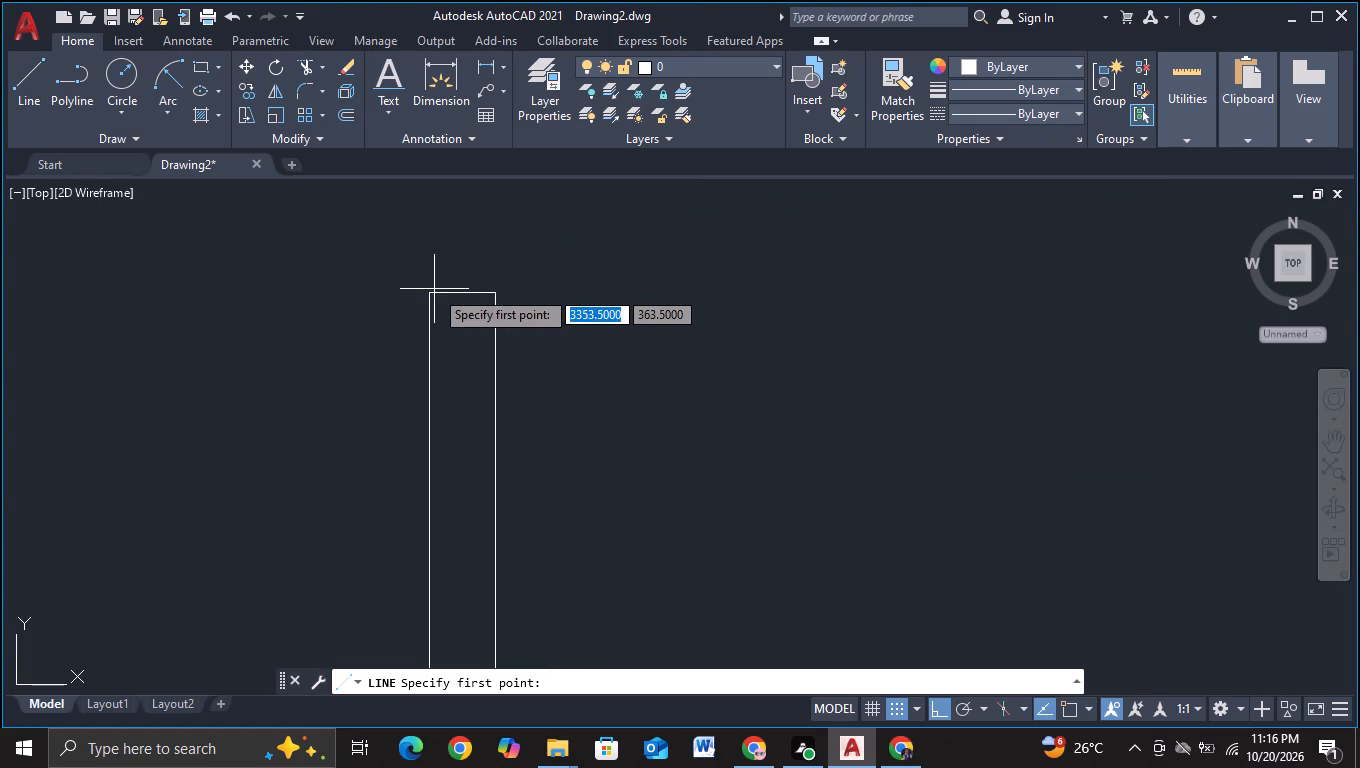
{"action": "left_click", "coordinate": [437, 287]}
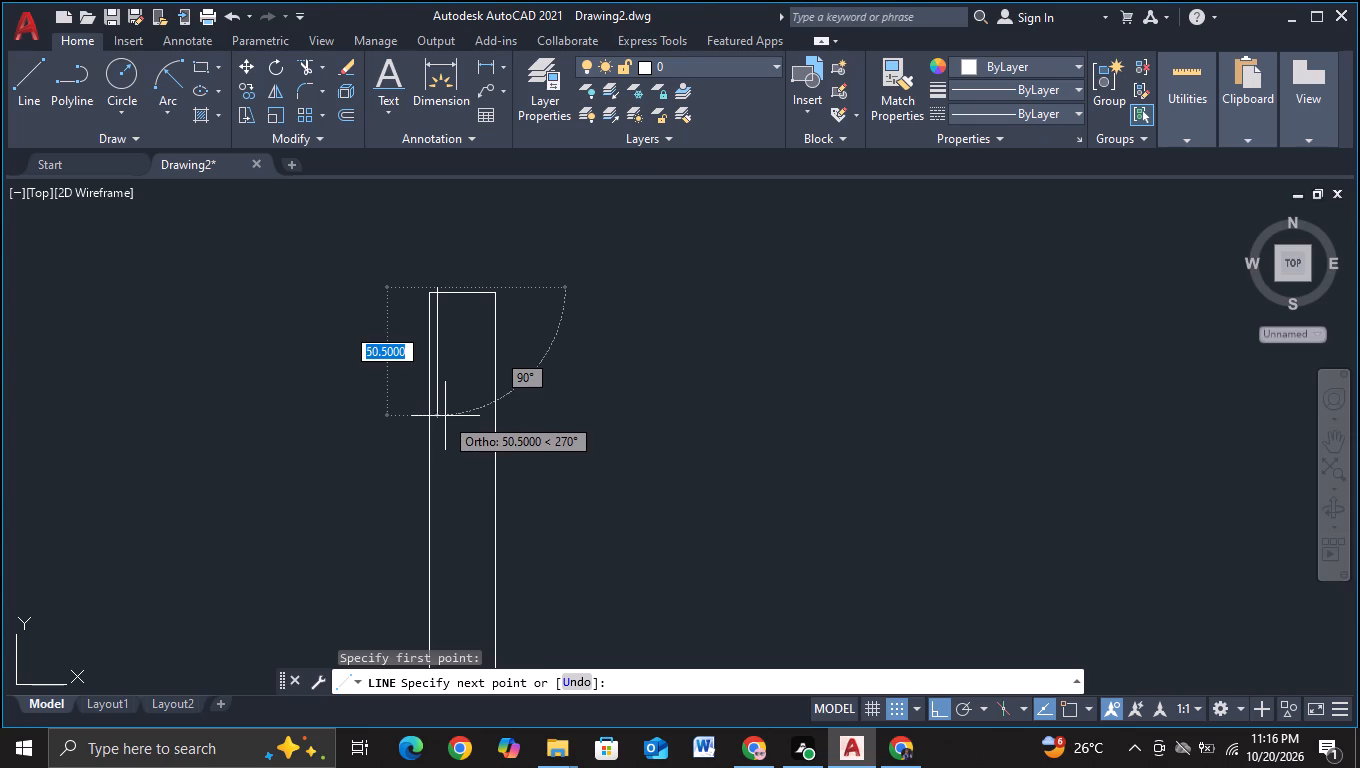
{"action": "left_click", "coordinate": [443, 419]}
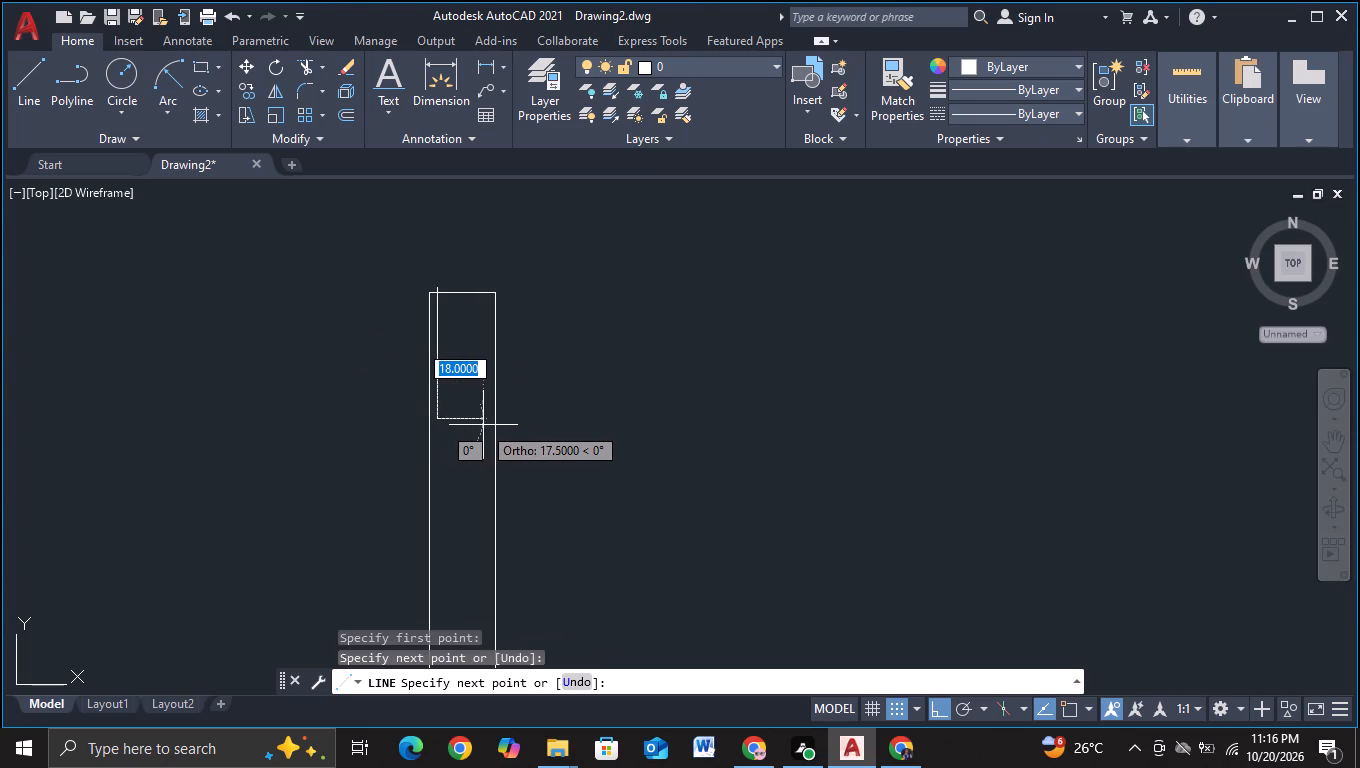
{"action": "left_click", "coordinate": [486, 427]}
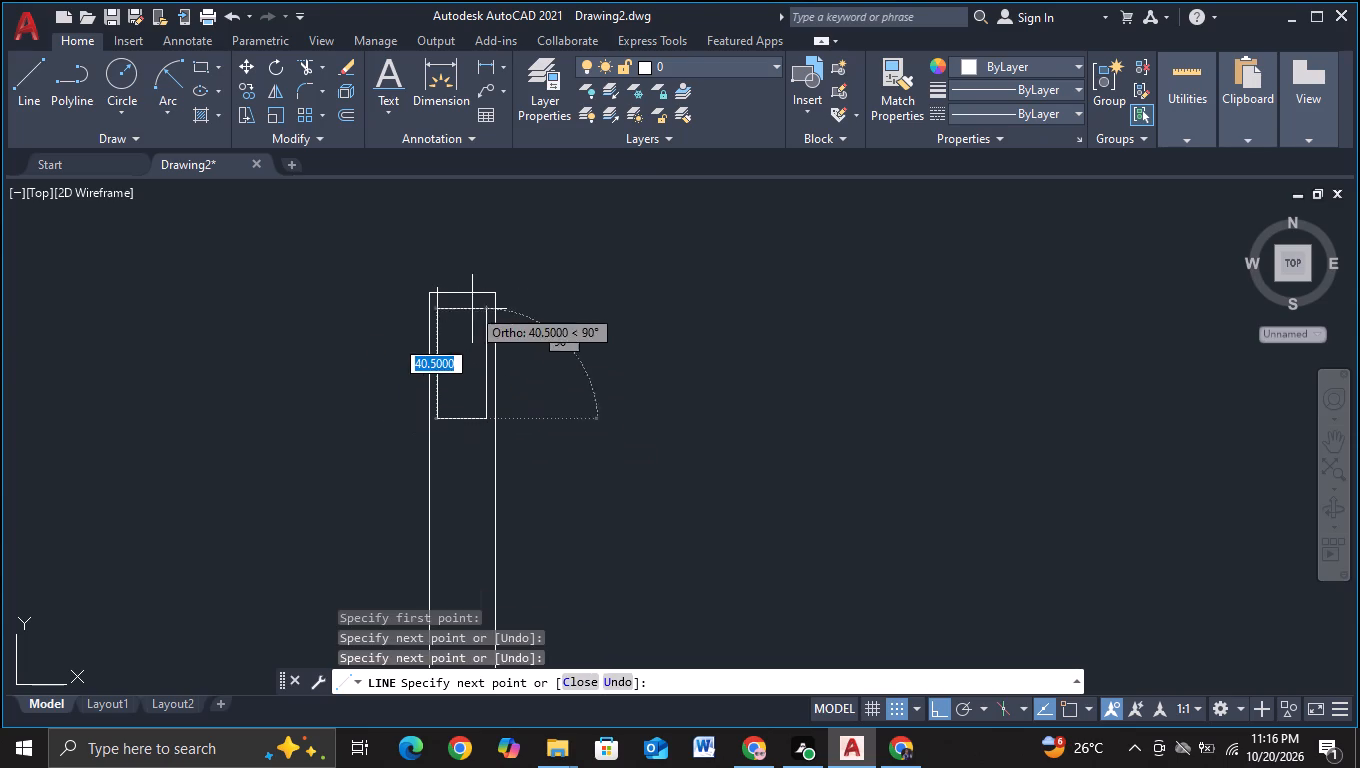
{"action": "left_click", "coordinate": [472, 280]}
{"action": "key", "text": "Escape"}
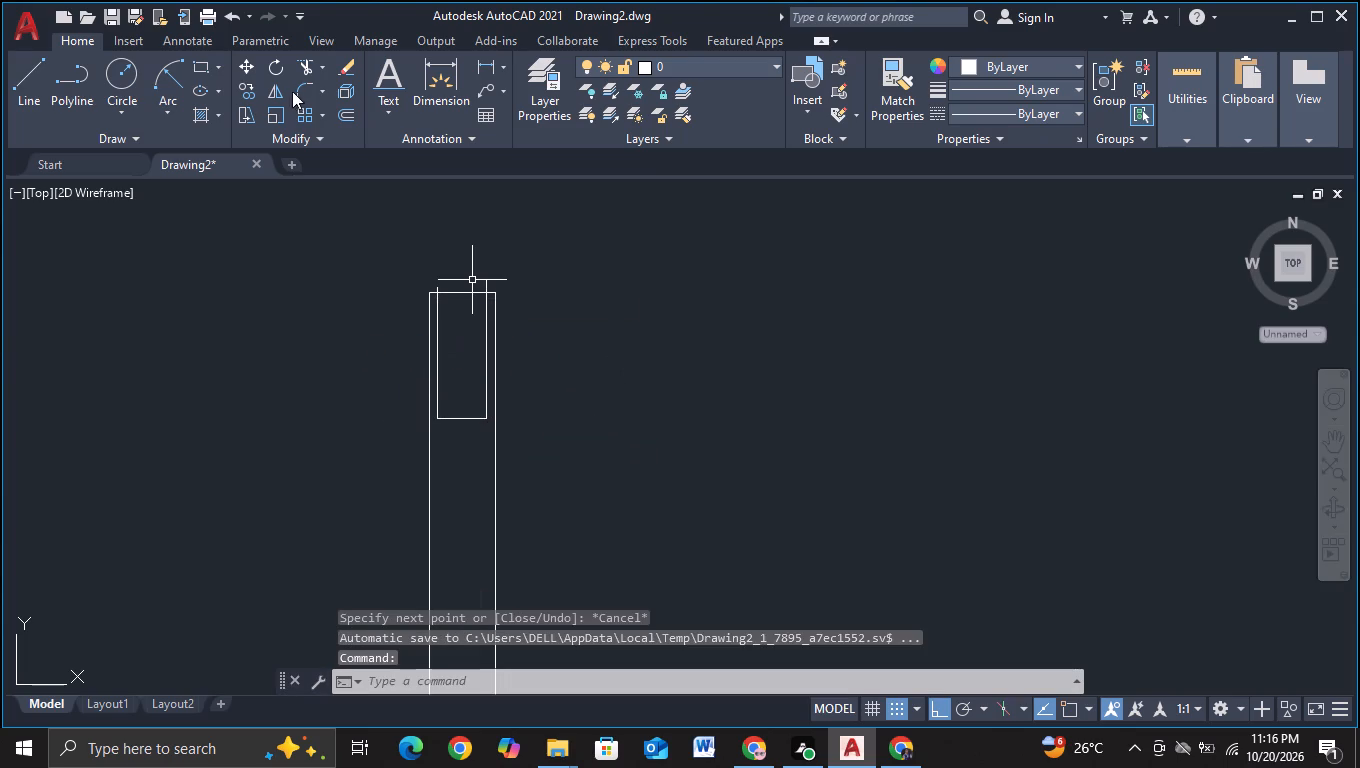
Trim the inset panel's two side lines where they project above the tower's top edge.
{"action": "left_click", "coordinate": [301, 69]}
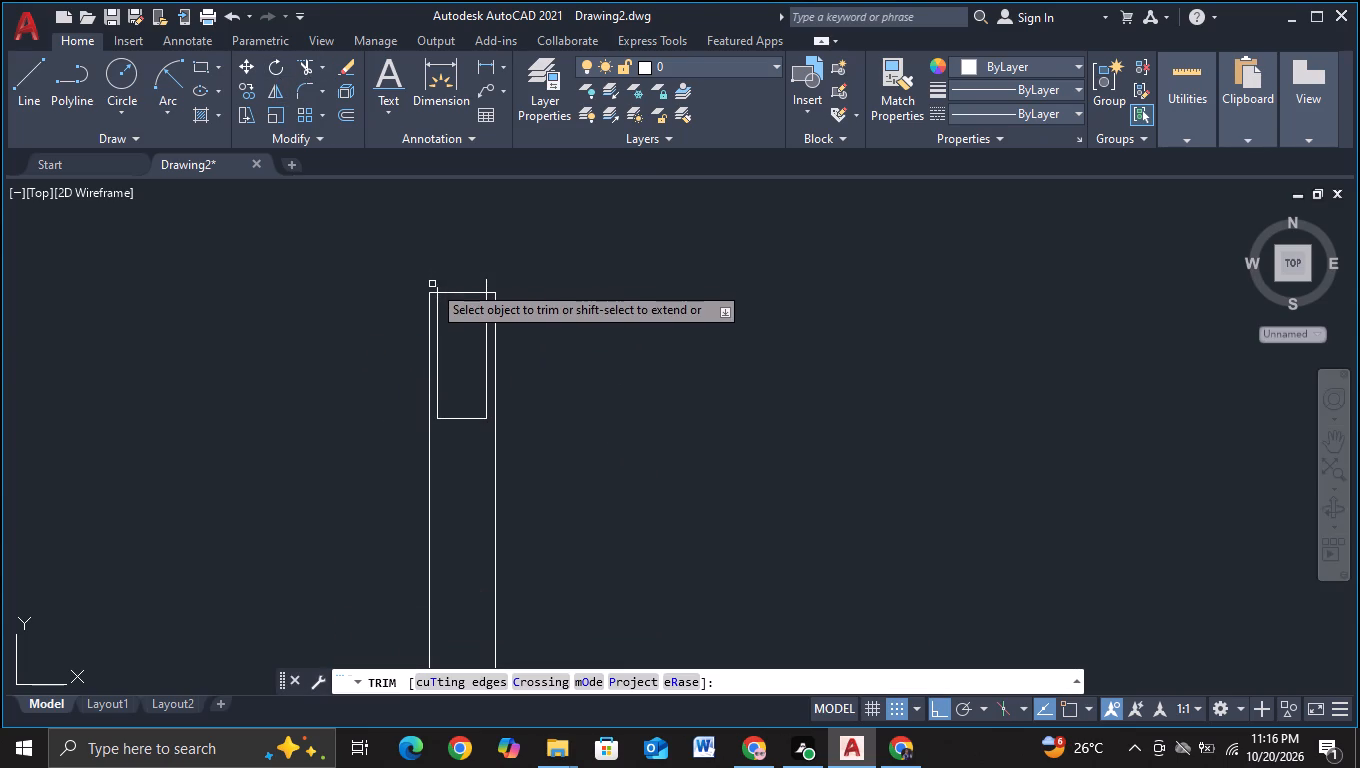
{"action": "left_click", "coordinate": [439, 287]}
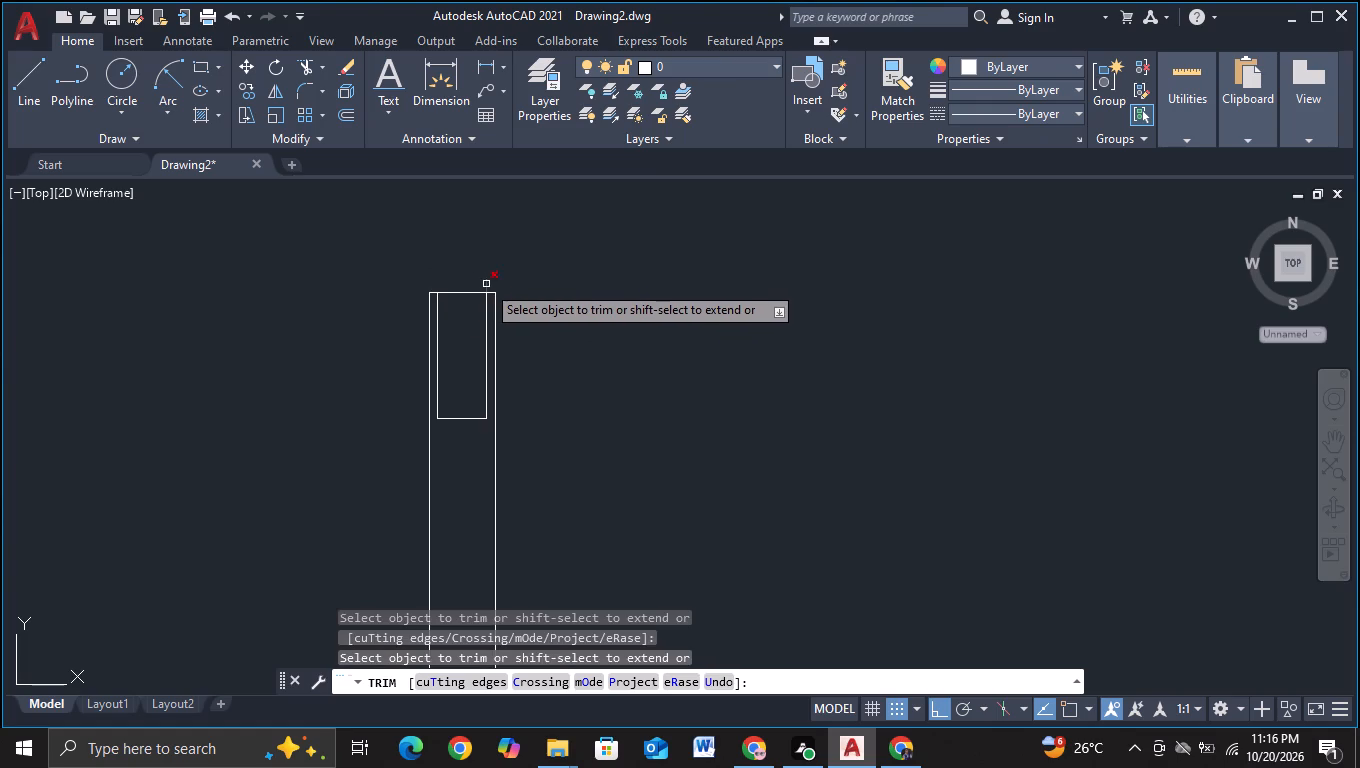
{"action": "left_click", "coordinate": [486, 284]}
{"action": "key", "text": "Escape"}
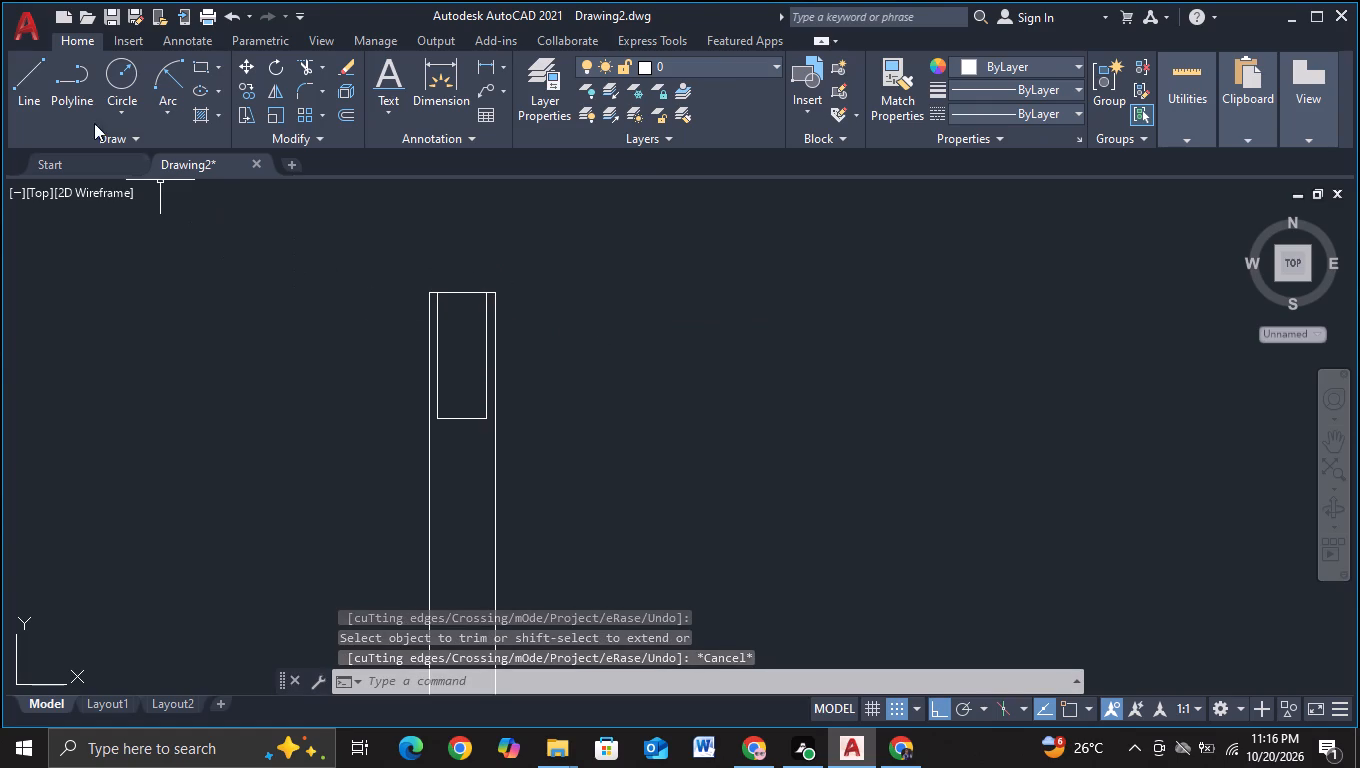
Draw a small raised cap about 19.5 wide on the tower's top edge, snapped to the inset panel's side endpoints.
{"action": "left_click", "coordinate": [46, 106]}
{"action": "key", "text": "F3"}
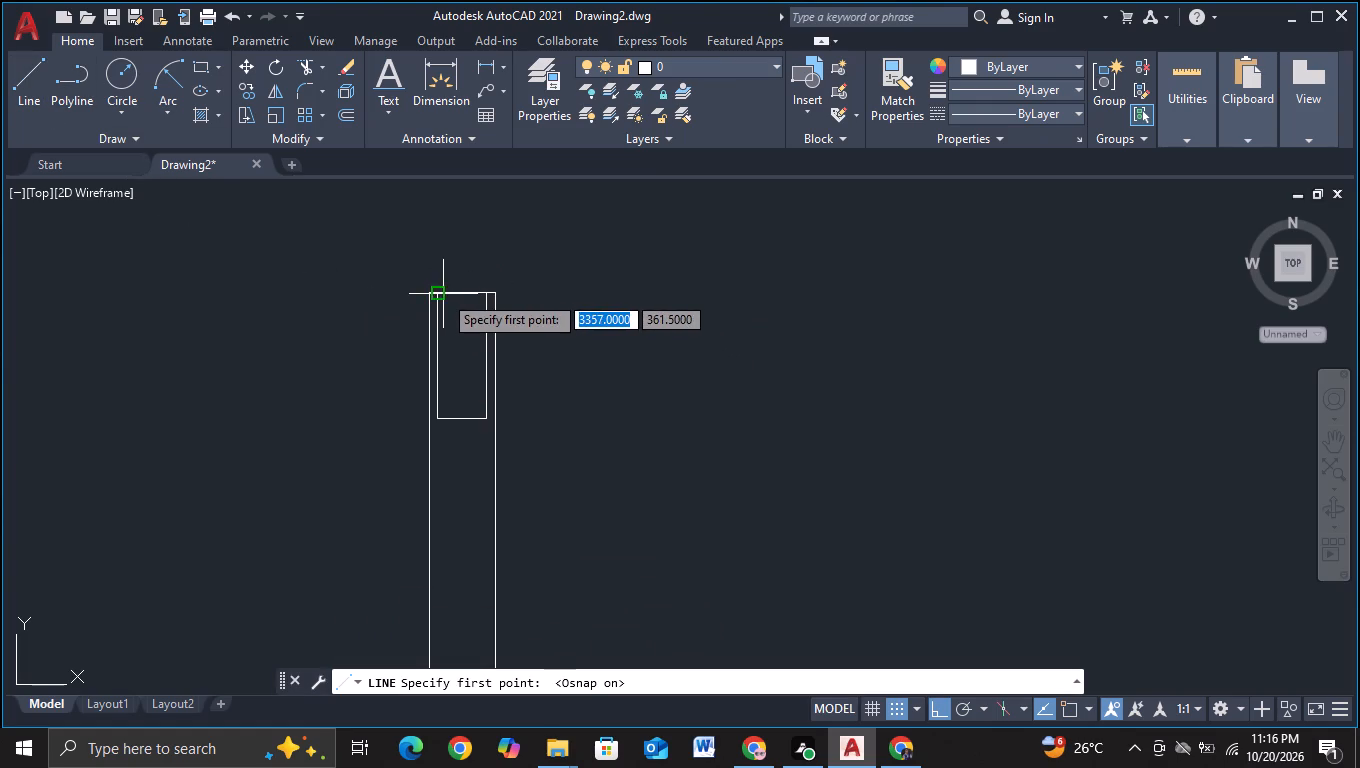
{"action": "left_click", "coordinate": [437, 297]}
{"action": "left_click", "coordinate": [442, 251]}
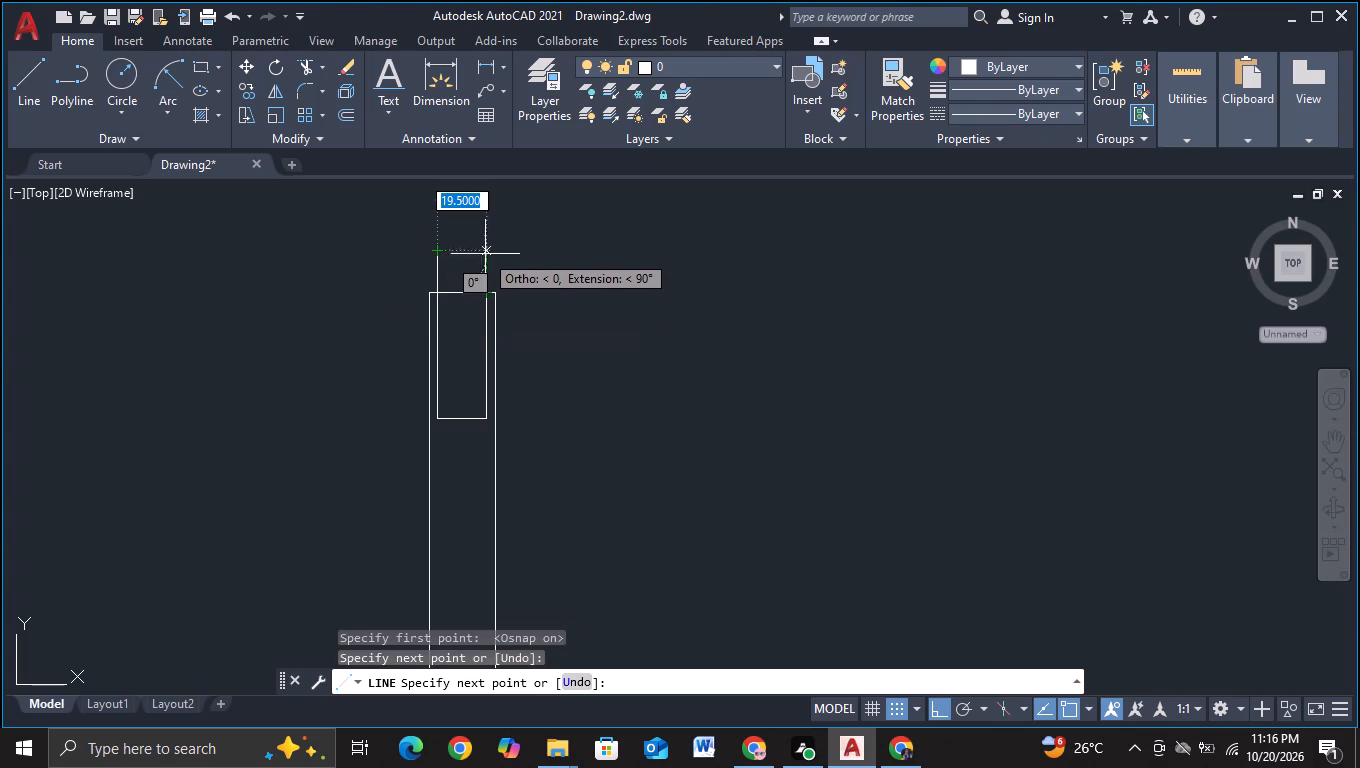
{"action": "left_click", "coordinate": [485, 249]}
{"action": "left_click", "coordinate": [489, 285]}
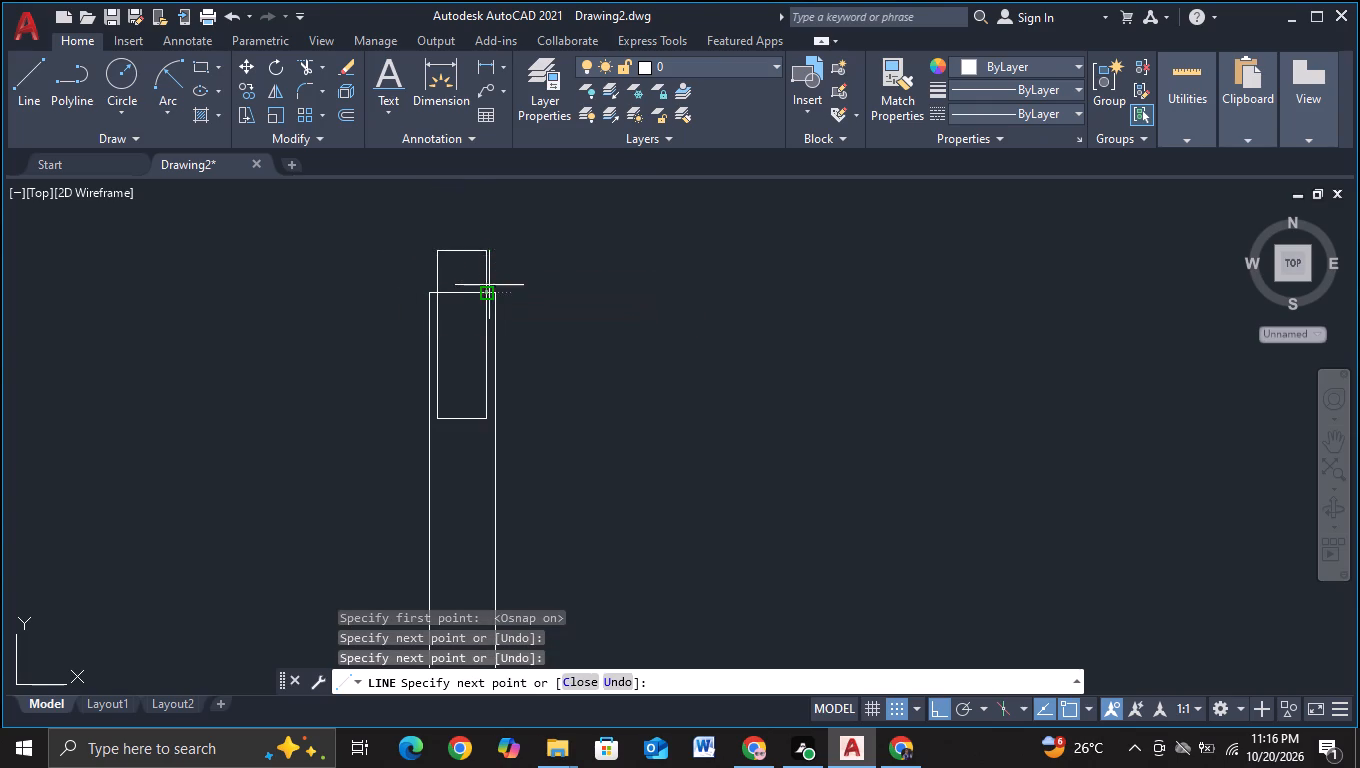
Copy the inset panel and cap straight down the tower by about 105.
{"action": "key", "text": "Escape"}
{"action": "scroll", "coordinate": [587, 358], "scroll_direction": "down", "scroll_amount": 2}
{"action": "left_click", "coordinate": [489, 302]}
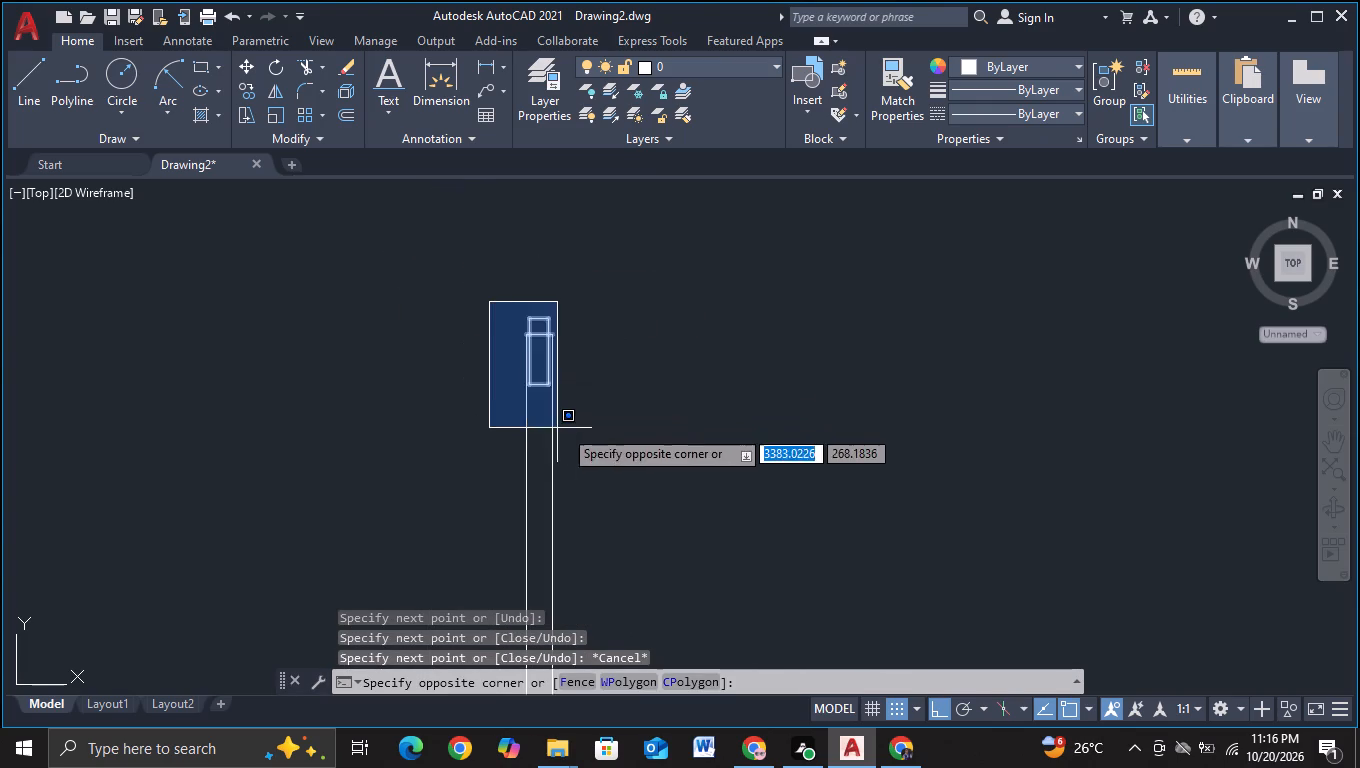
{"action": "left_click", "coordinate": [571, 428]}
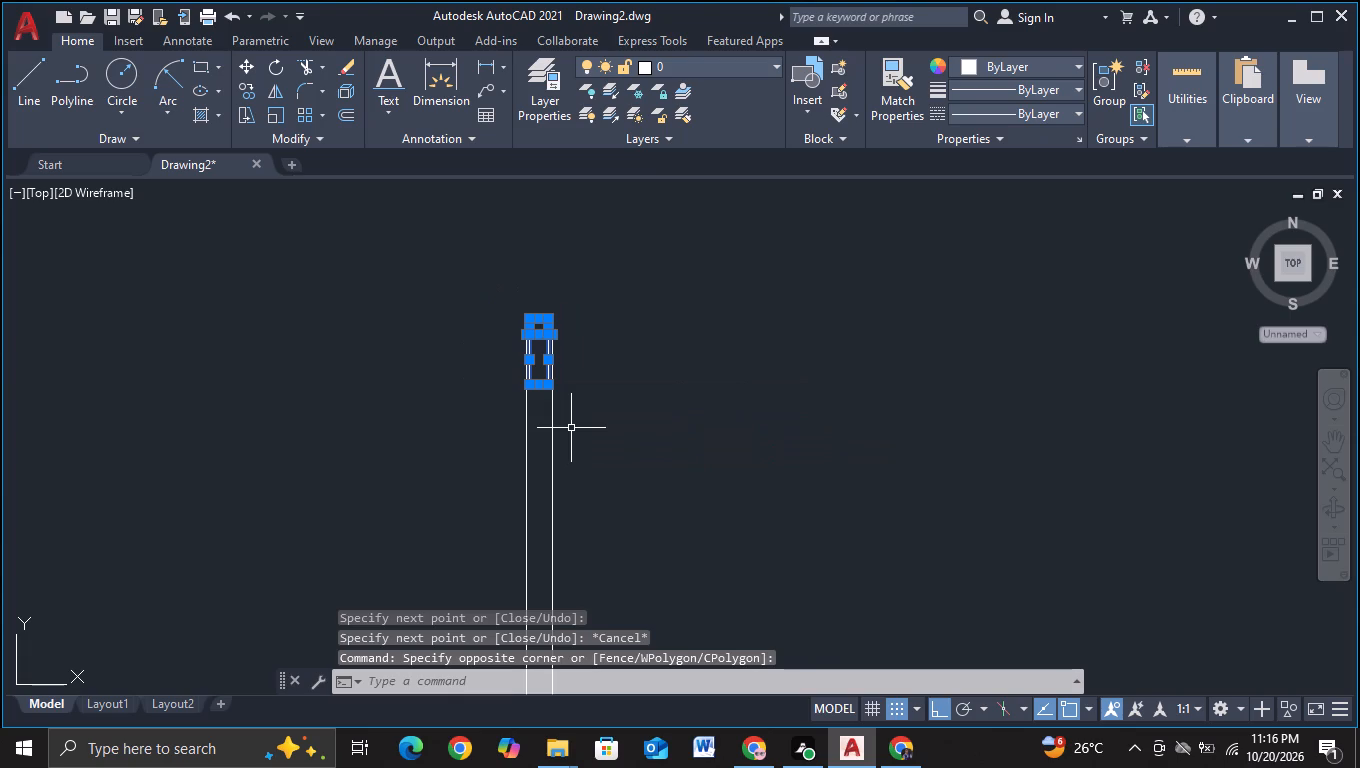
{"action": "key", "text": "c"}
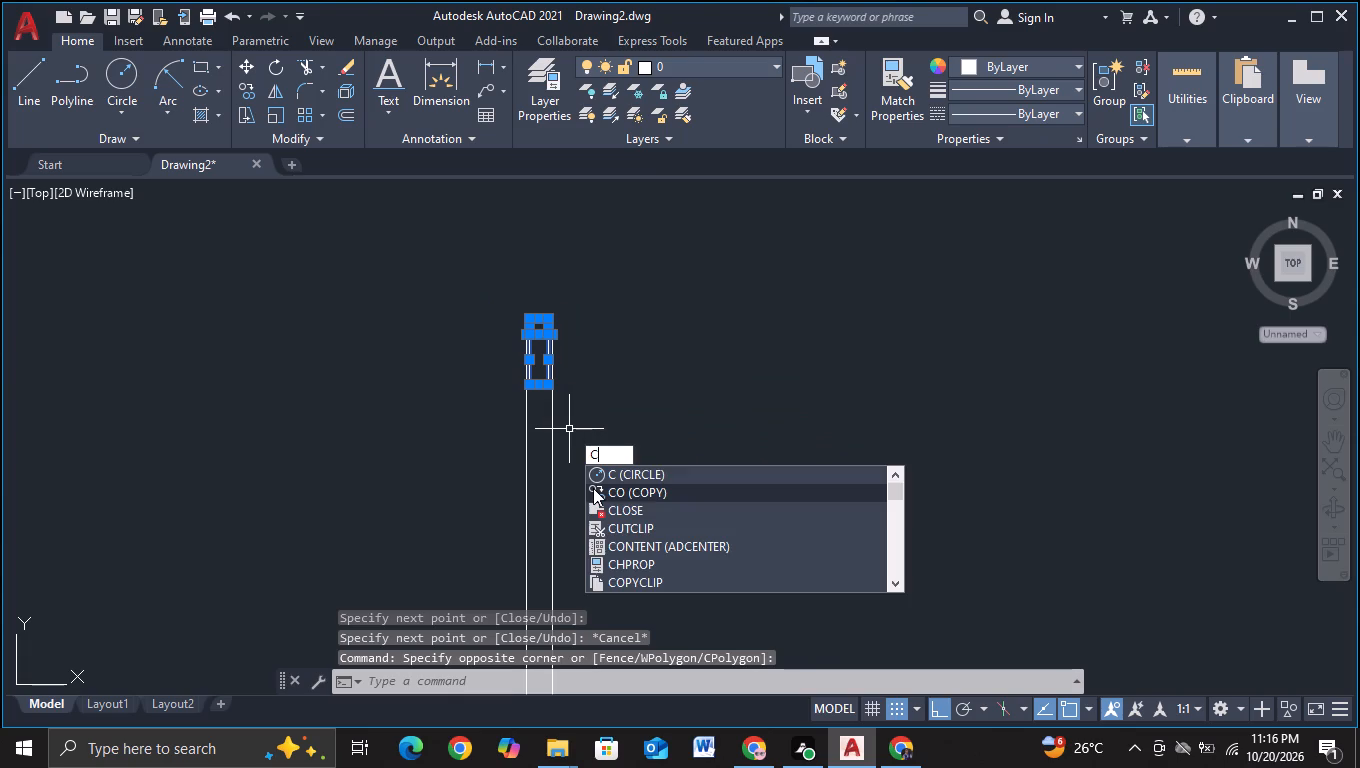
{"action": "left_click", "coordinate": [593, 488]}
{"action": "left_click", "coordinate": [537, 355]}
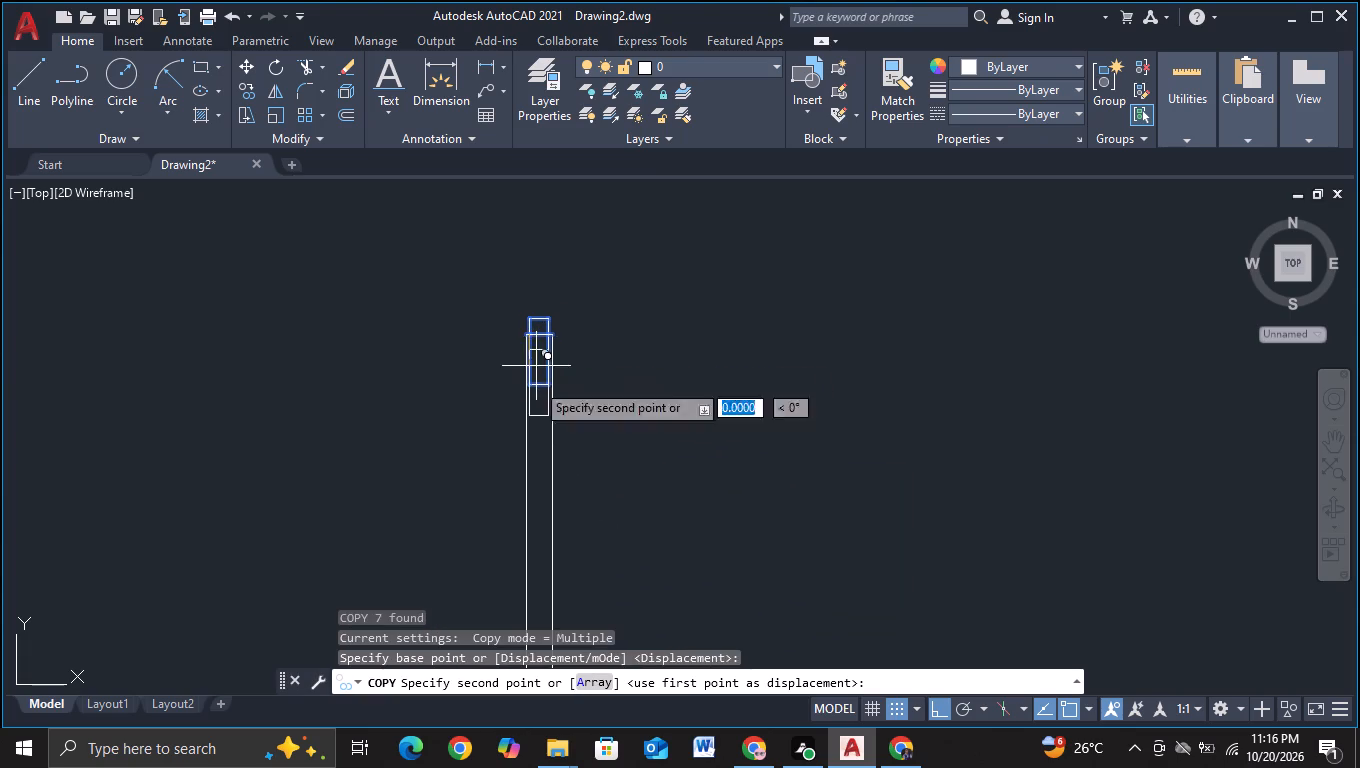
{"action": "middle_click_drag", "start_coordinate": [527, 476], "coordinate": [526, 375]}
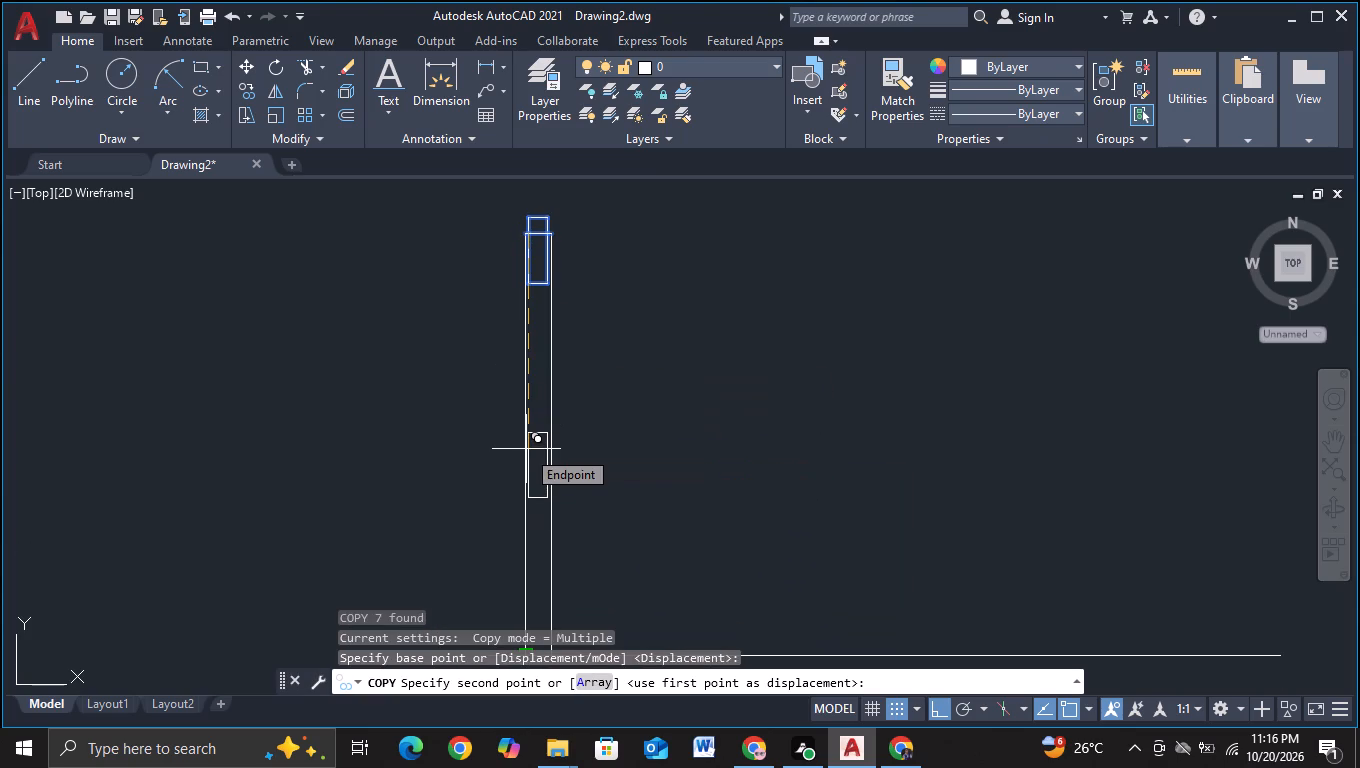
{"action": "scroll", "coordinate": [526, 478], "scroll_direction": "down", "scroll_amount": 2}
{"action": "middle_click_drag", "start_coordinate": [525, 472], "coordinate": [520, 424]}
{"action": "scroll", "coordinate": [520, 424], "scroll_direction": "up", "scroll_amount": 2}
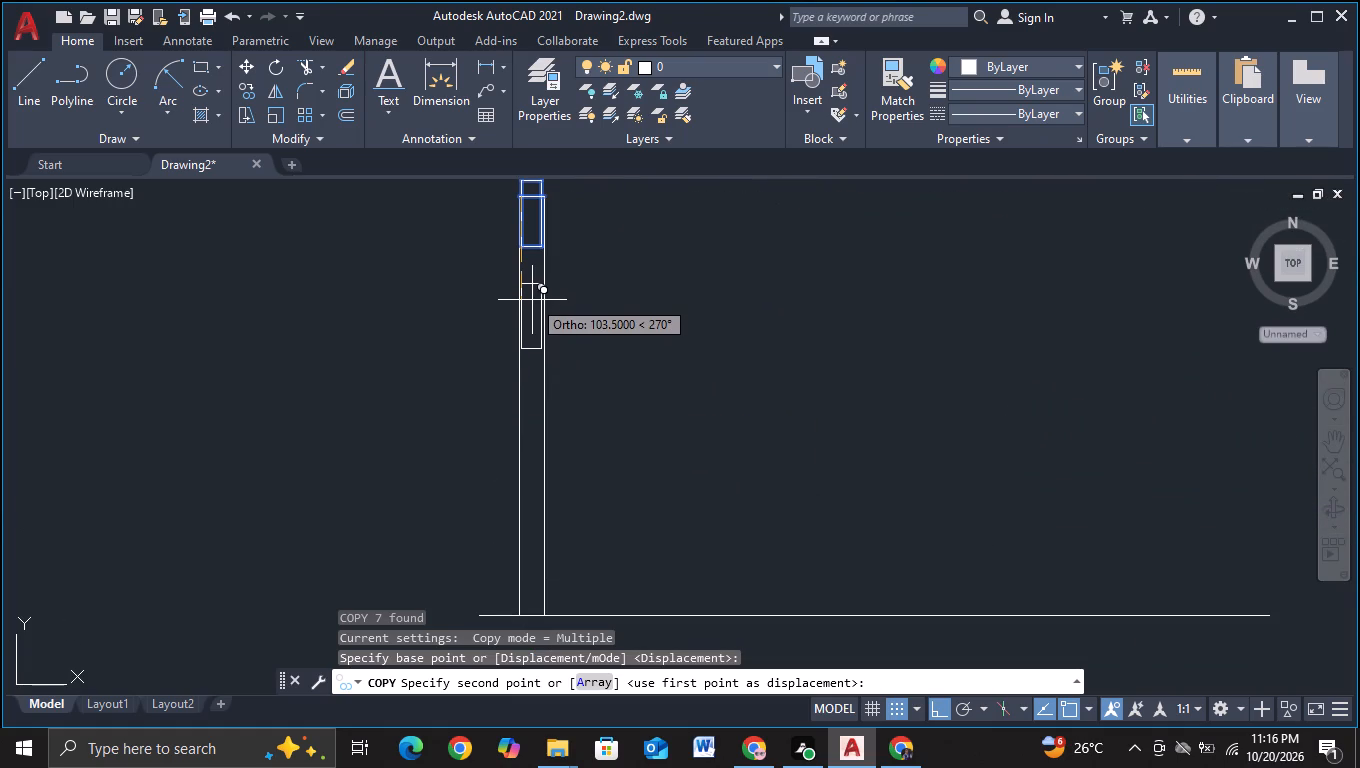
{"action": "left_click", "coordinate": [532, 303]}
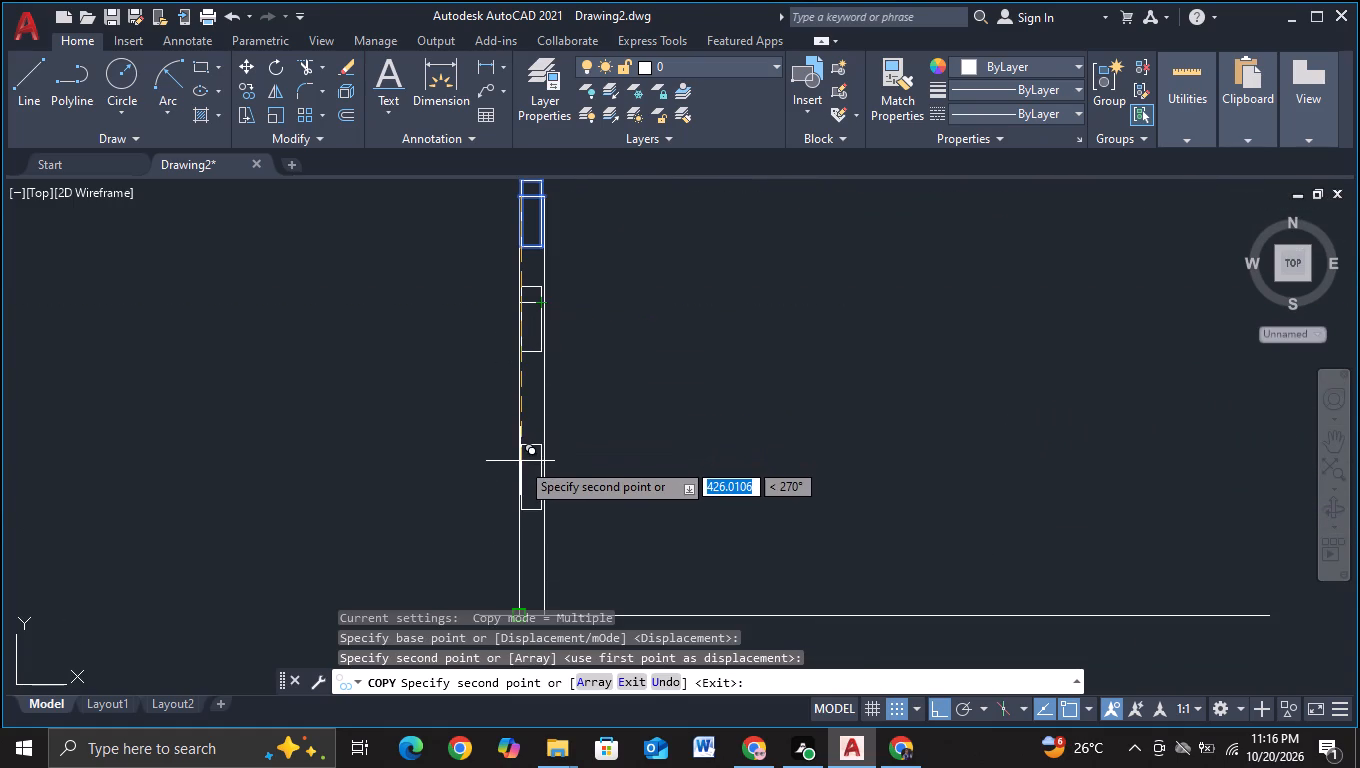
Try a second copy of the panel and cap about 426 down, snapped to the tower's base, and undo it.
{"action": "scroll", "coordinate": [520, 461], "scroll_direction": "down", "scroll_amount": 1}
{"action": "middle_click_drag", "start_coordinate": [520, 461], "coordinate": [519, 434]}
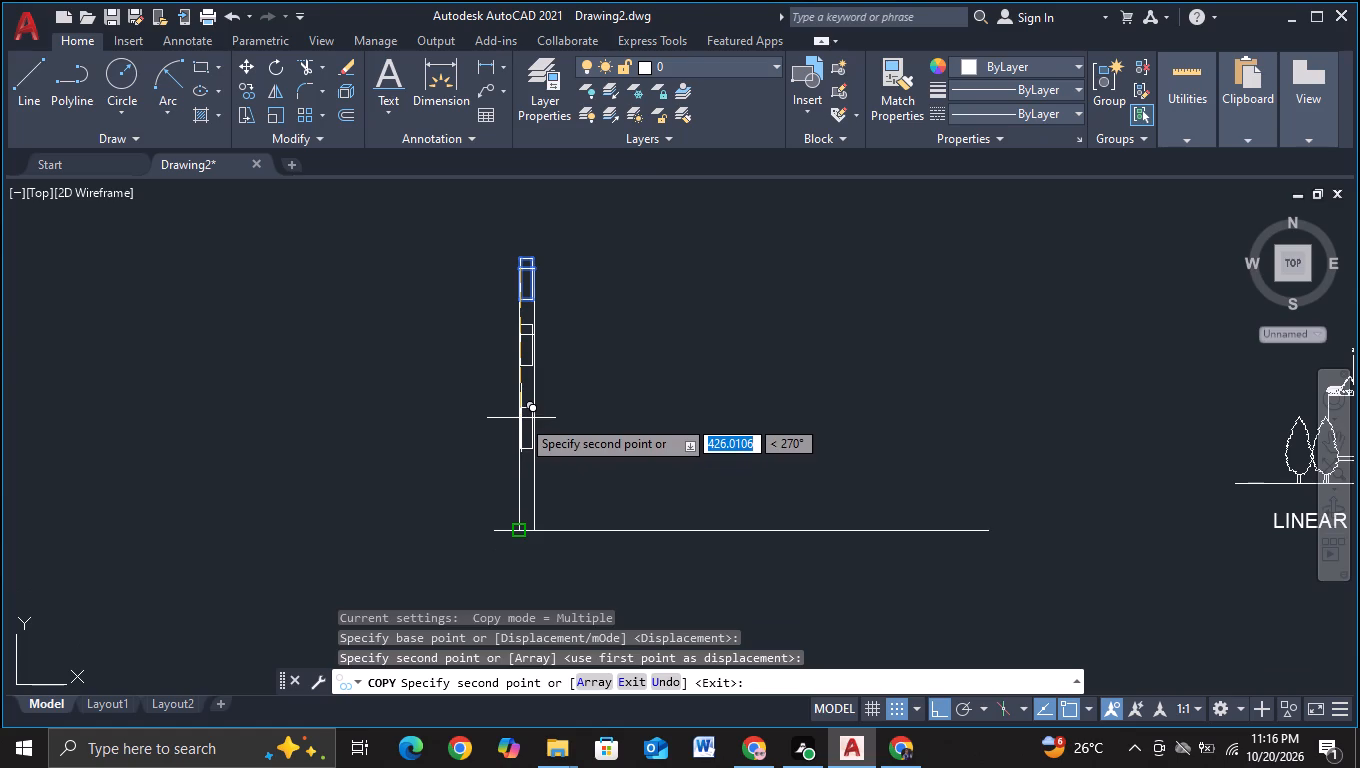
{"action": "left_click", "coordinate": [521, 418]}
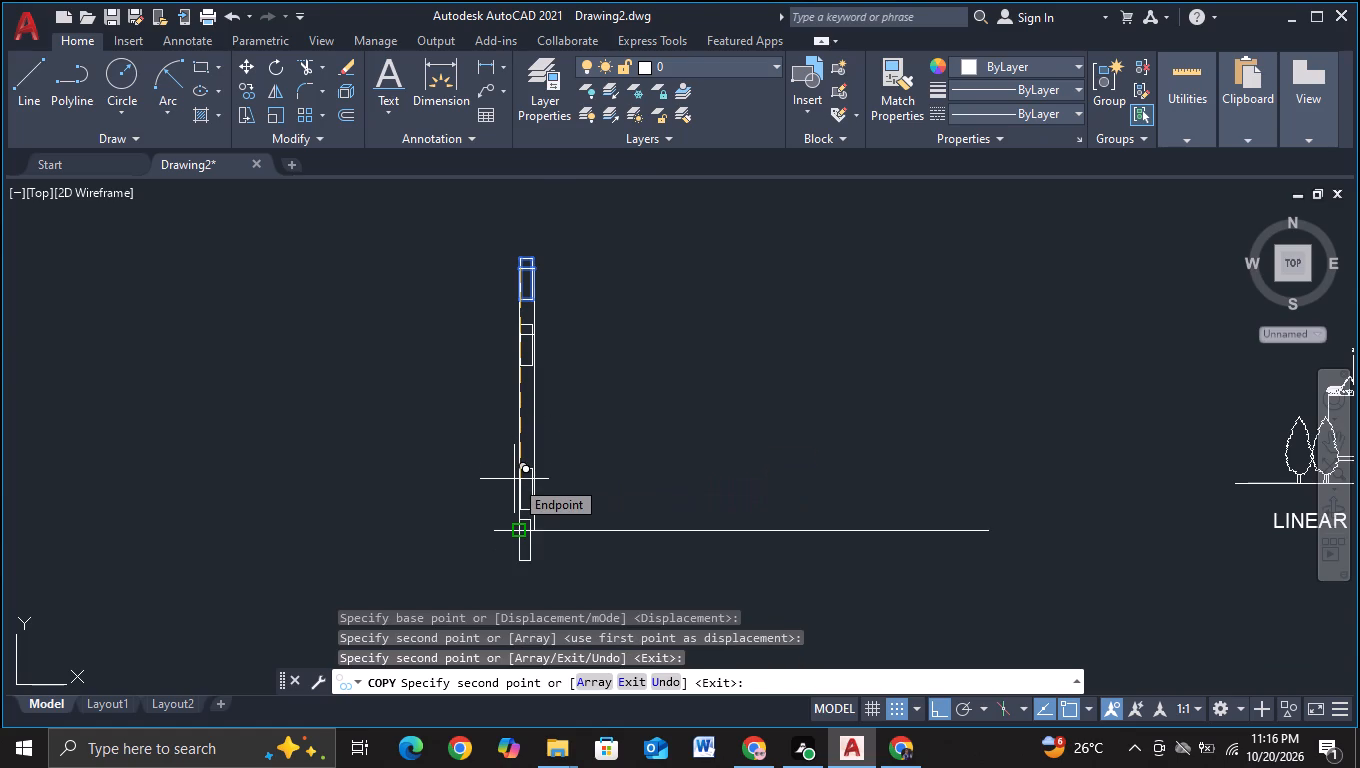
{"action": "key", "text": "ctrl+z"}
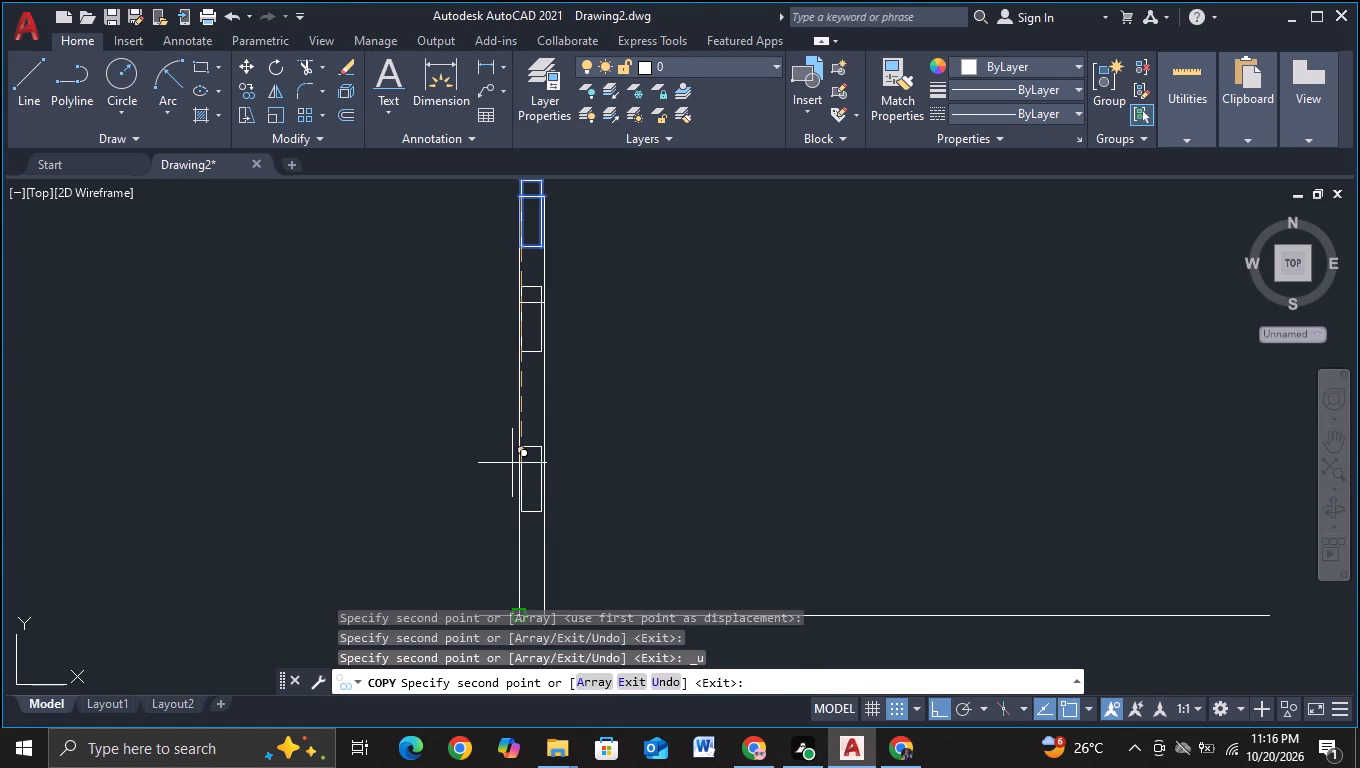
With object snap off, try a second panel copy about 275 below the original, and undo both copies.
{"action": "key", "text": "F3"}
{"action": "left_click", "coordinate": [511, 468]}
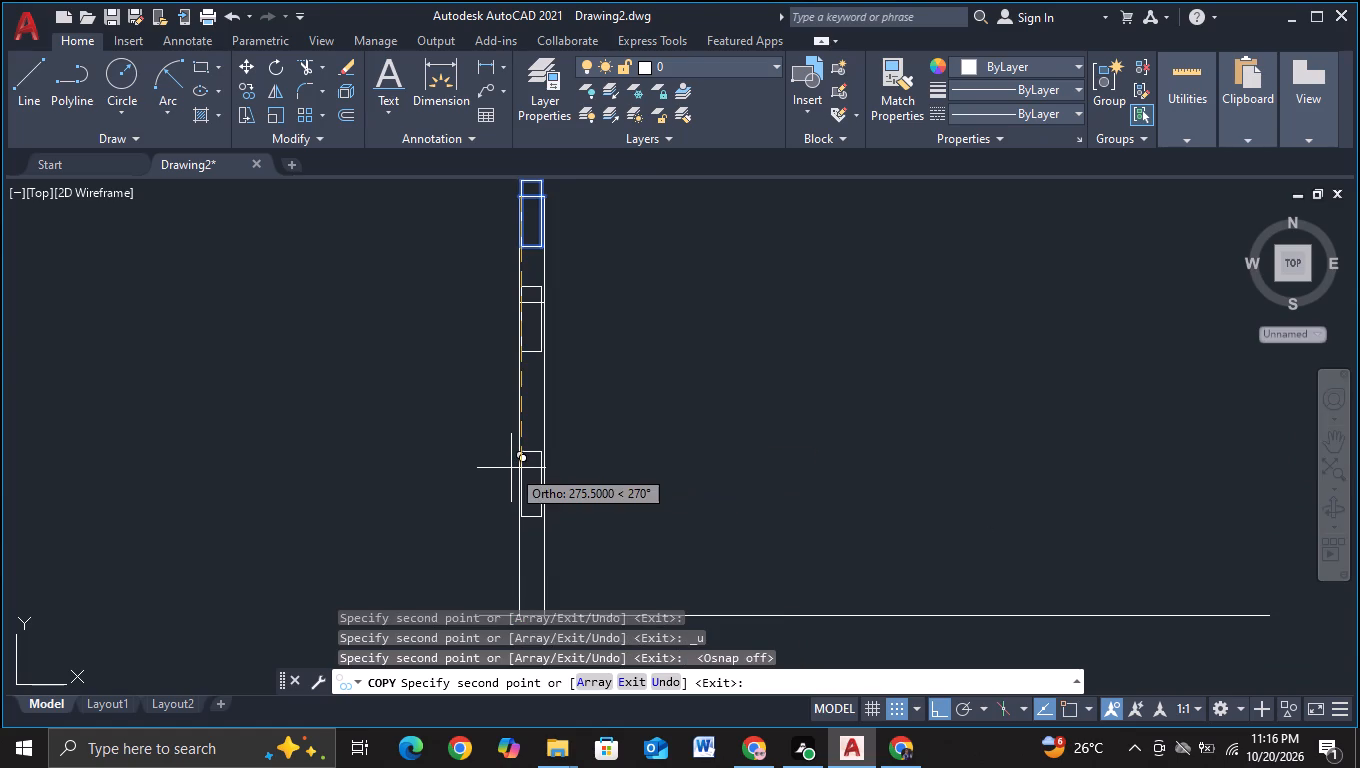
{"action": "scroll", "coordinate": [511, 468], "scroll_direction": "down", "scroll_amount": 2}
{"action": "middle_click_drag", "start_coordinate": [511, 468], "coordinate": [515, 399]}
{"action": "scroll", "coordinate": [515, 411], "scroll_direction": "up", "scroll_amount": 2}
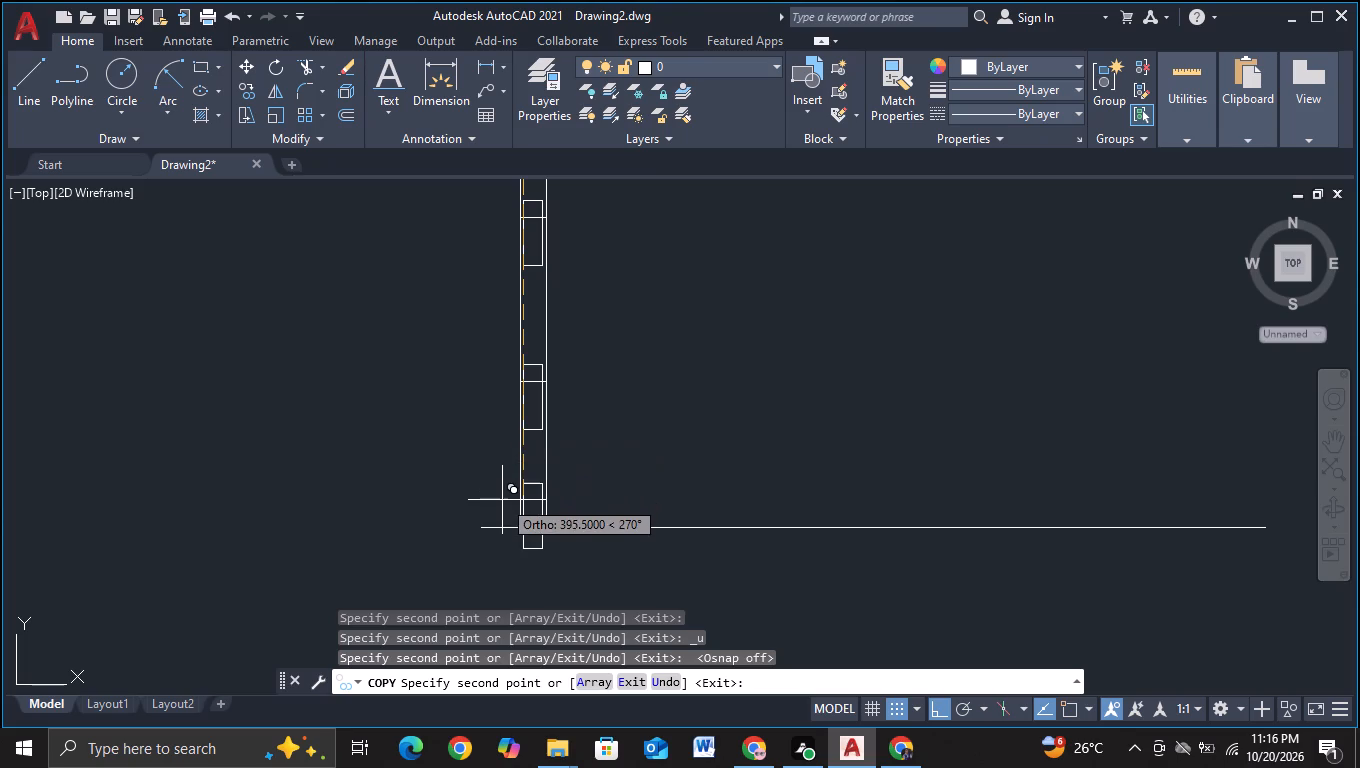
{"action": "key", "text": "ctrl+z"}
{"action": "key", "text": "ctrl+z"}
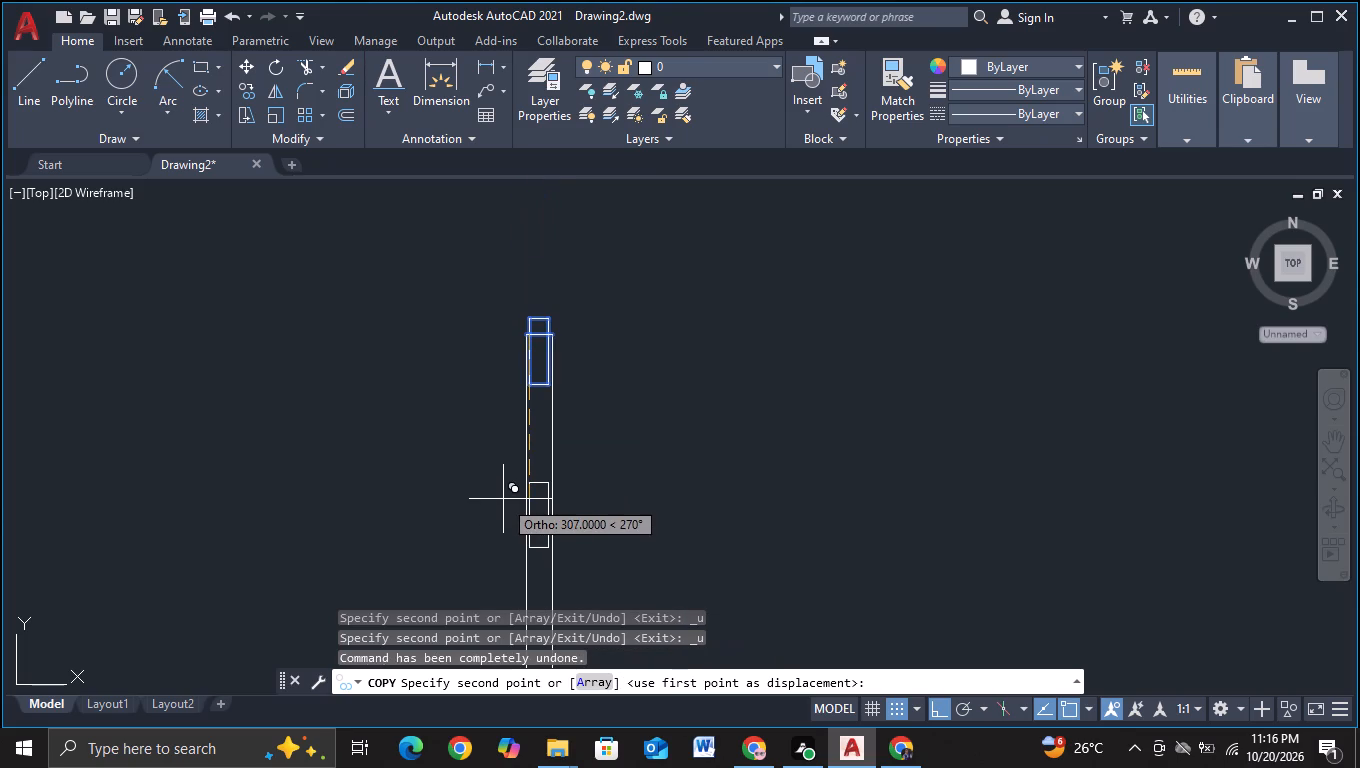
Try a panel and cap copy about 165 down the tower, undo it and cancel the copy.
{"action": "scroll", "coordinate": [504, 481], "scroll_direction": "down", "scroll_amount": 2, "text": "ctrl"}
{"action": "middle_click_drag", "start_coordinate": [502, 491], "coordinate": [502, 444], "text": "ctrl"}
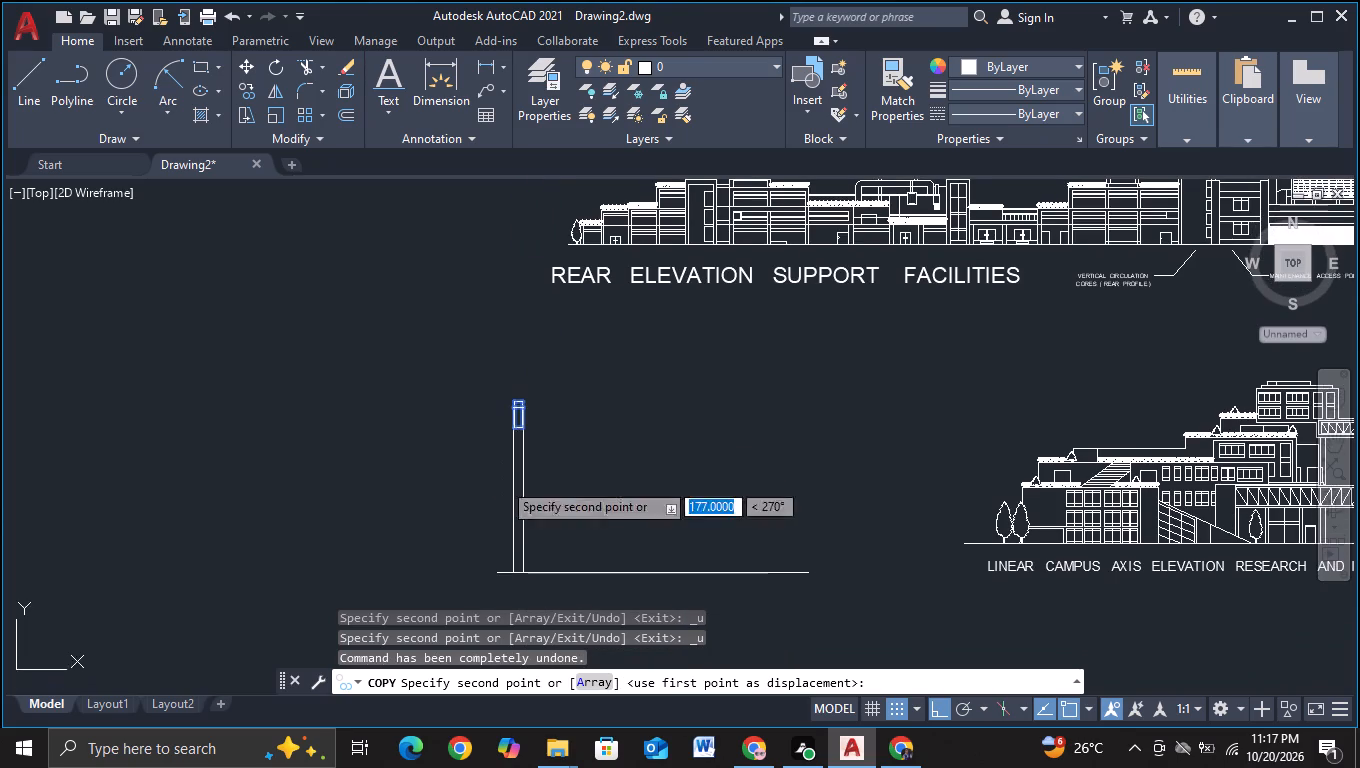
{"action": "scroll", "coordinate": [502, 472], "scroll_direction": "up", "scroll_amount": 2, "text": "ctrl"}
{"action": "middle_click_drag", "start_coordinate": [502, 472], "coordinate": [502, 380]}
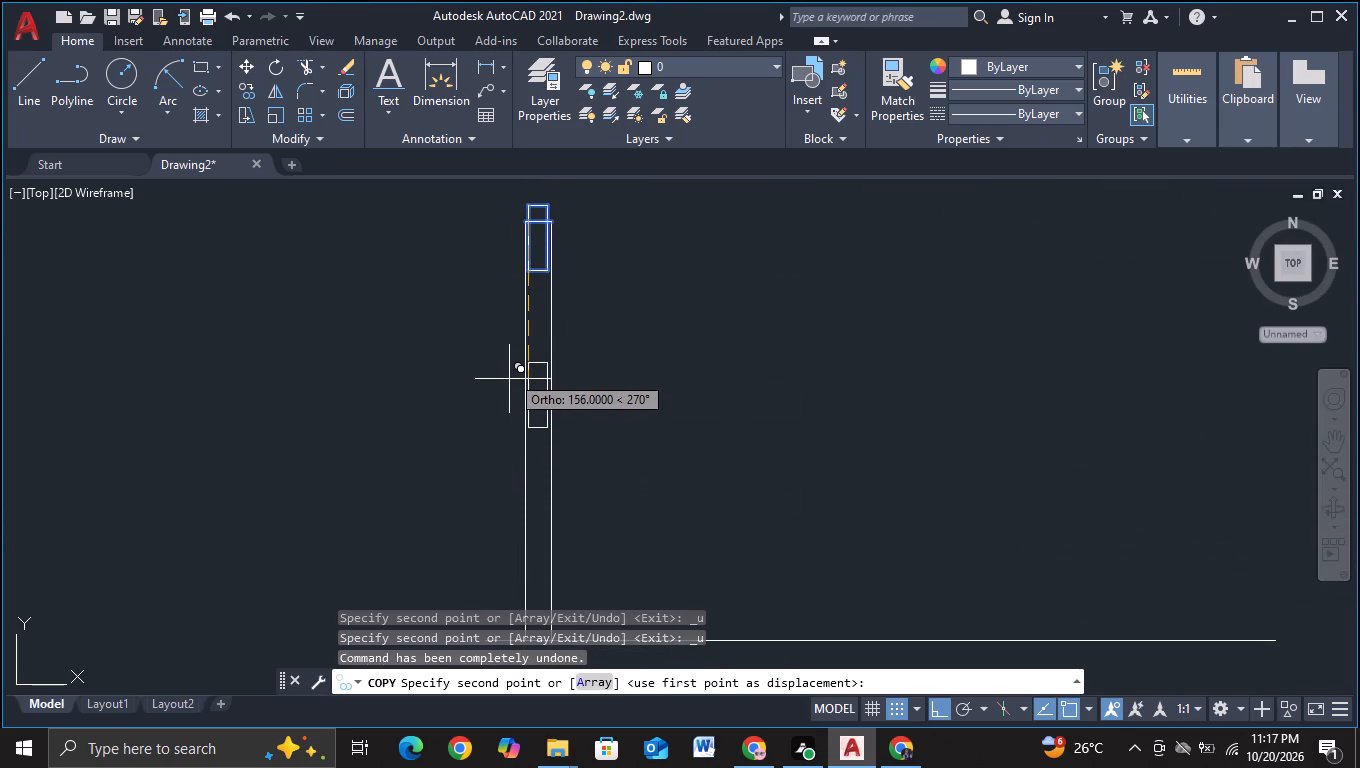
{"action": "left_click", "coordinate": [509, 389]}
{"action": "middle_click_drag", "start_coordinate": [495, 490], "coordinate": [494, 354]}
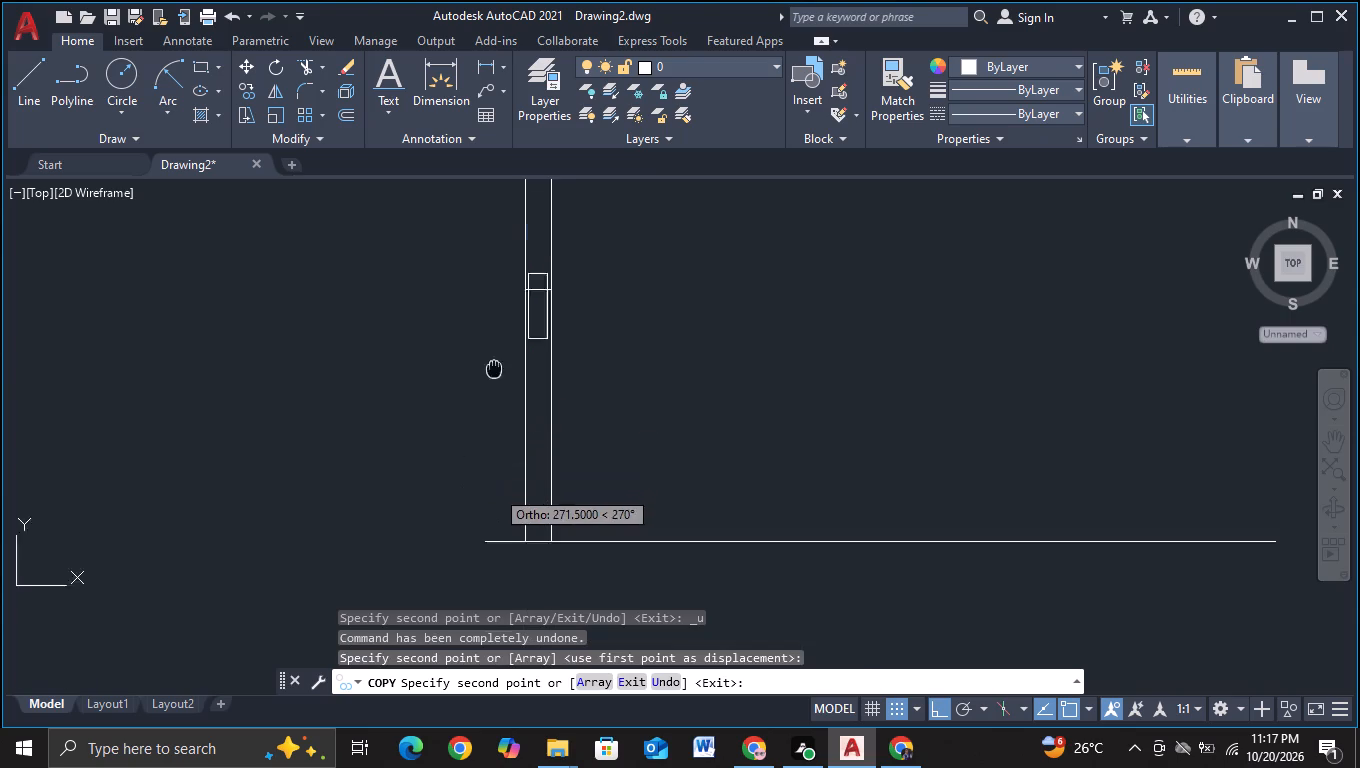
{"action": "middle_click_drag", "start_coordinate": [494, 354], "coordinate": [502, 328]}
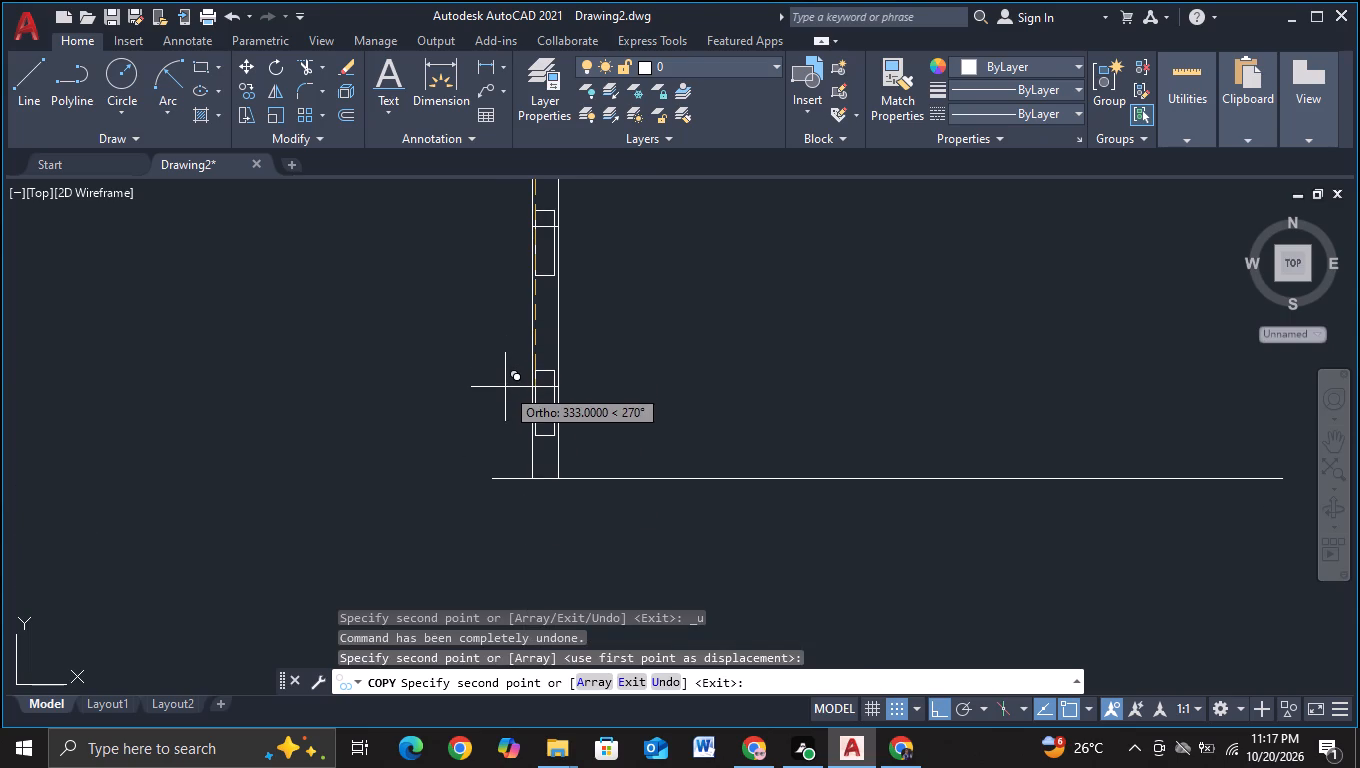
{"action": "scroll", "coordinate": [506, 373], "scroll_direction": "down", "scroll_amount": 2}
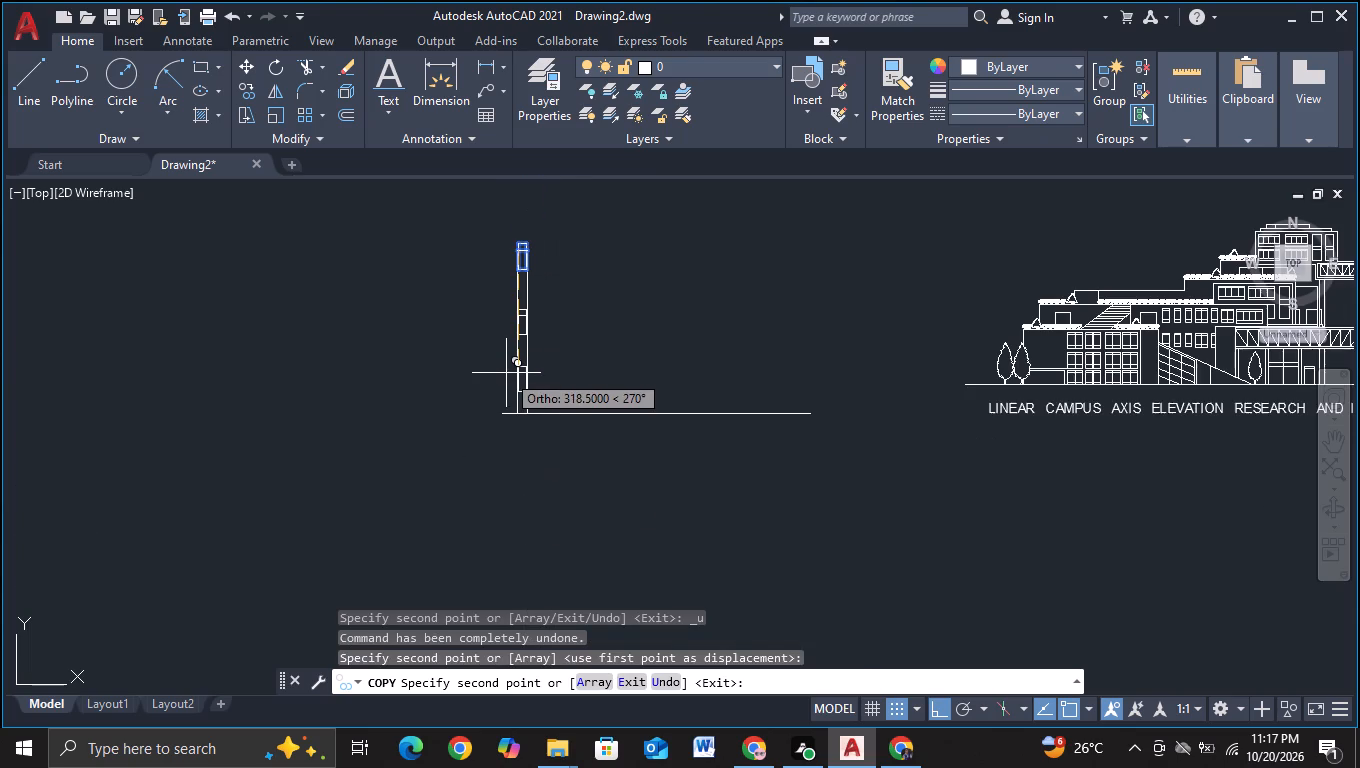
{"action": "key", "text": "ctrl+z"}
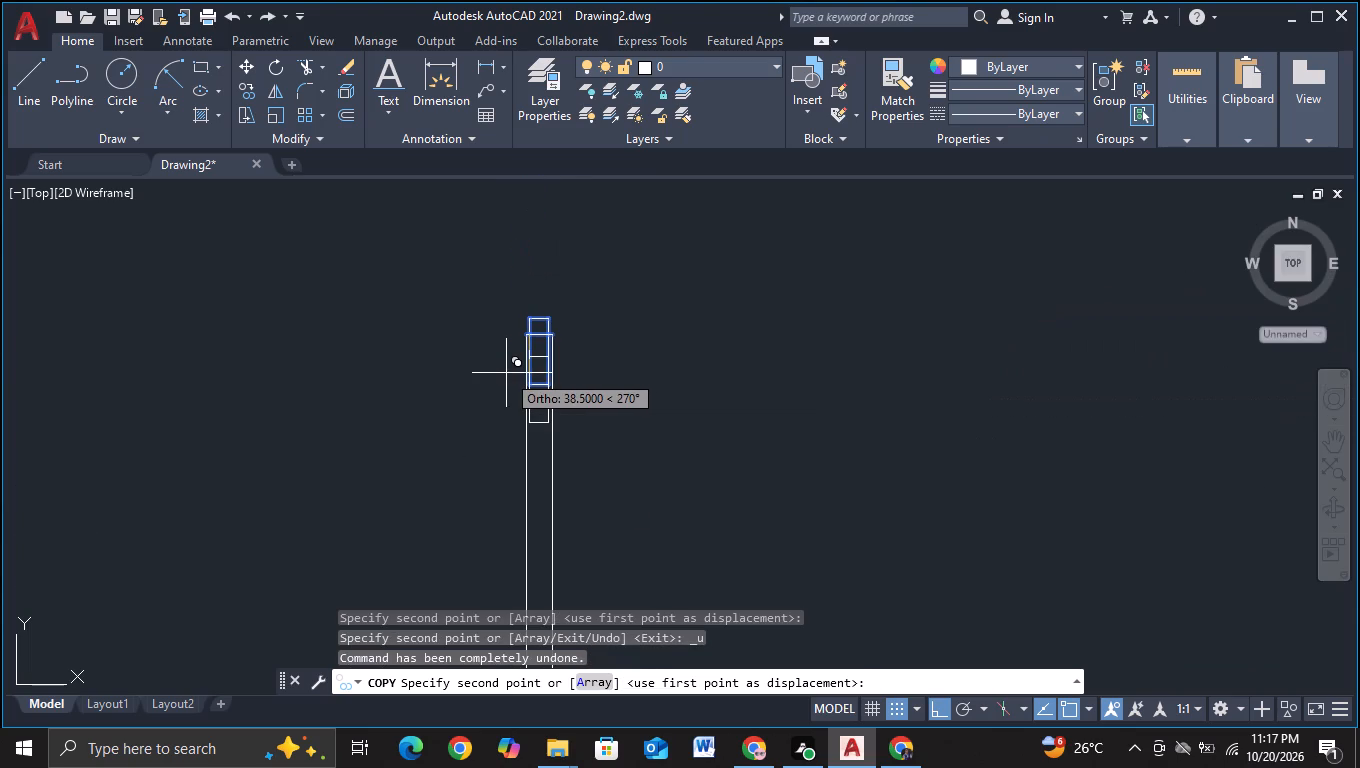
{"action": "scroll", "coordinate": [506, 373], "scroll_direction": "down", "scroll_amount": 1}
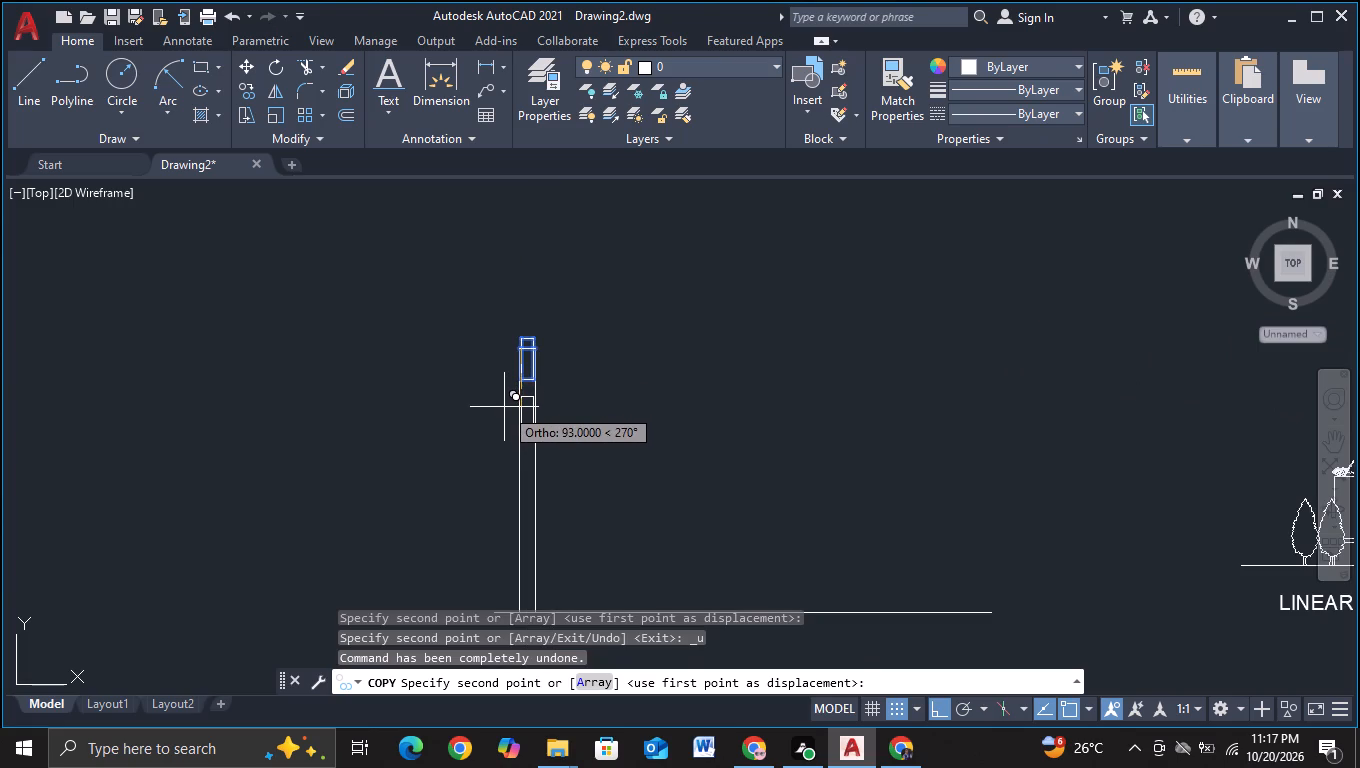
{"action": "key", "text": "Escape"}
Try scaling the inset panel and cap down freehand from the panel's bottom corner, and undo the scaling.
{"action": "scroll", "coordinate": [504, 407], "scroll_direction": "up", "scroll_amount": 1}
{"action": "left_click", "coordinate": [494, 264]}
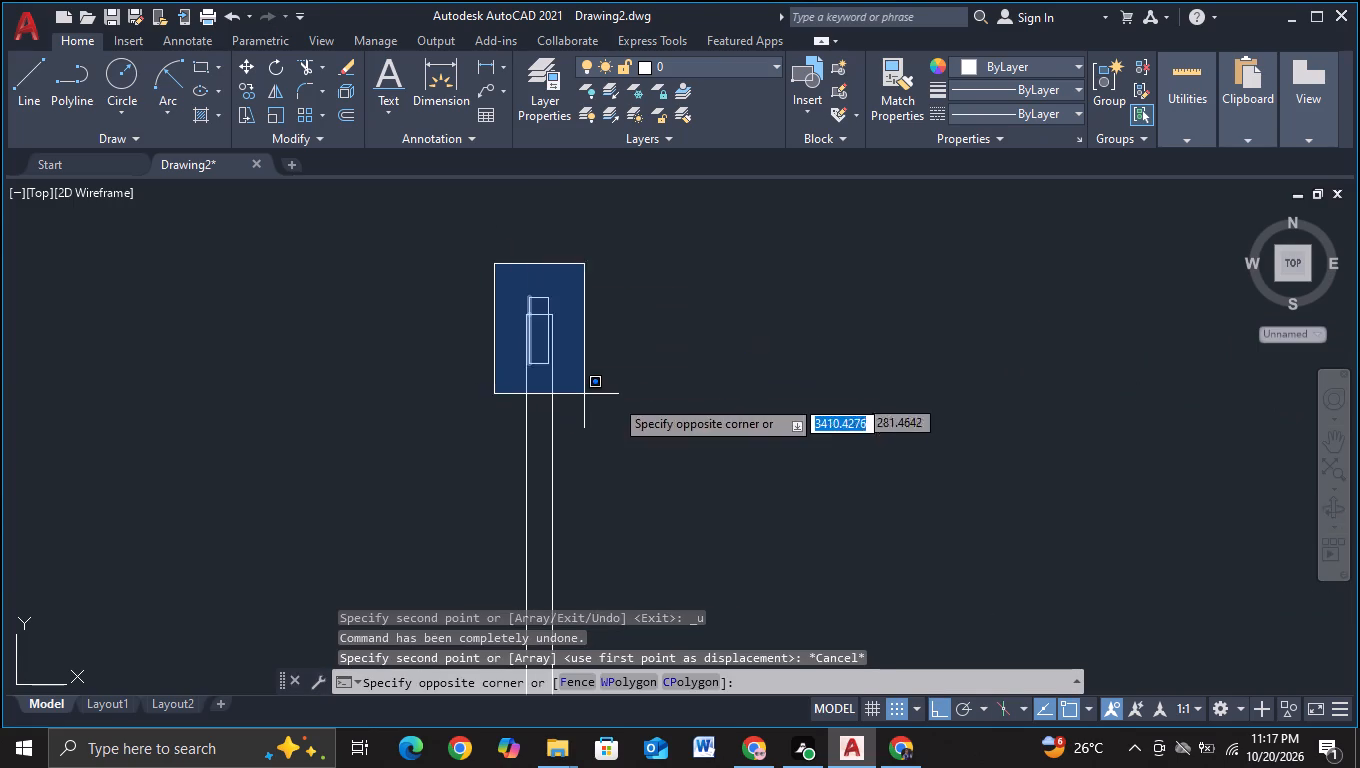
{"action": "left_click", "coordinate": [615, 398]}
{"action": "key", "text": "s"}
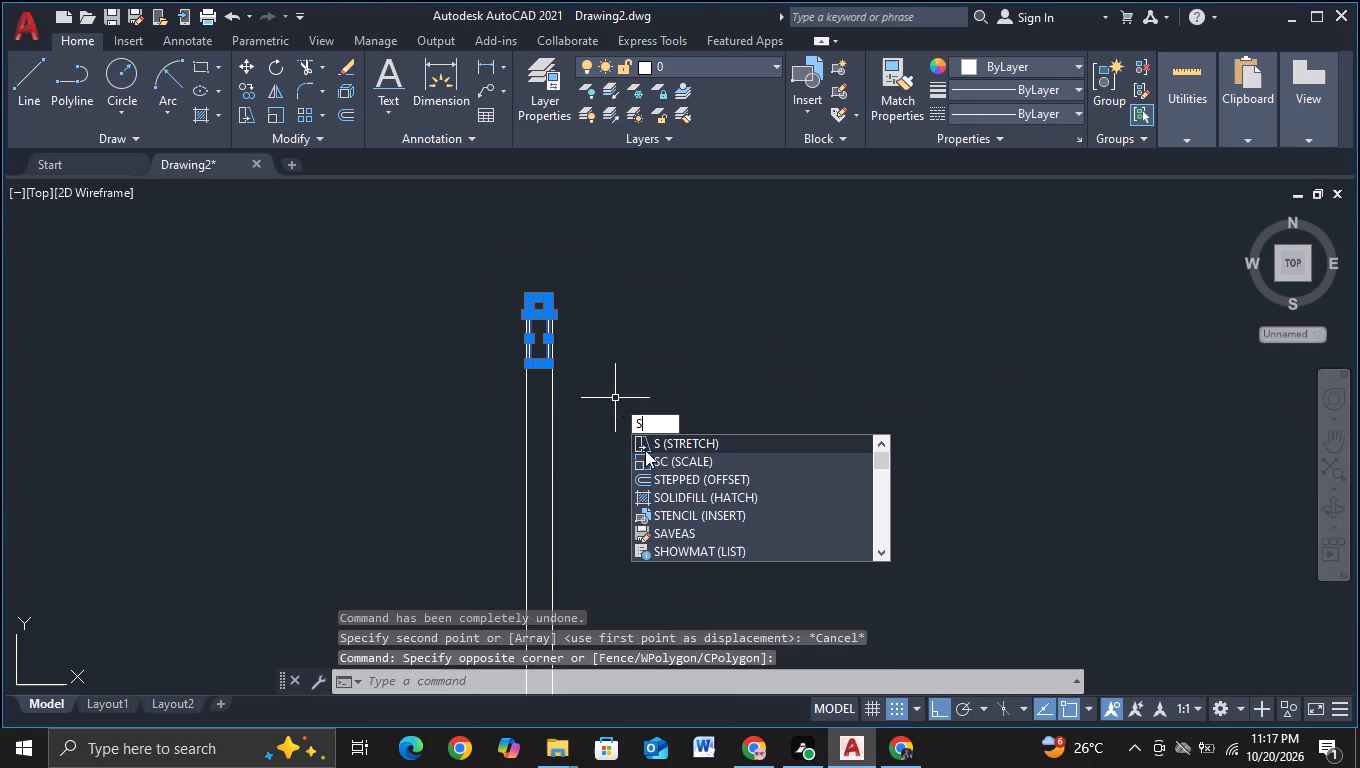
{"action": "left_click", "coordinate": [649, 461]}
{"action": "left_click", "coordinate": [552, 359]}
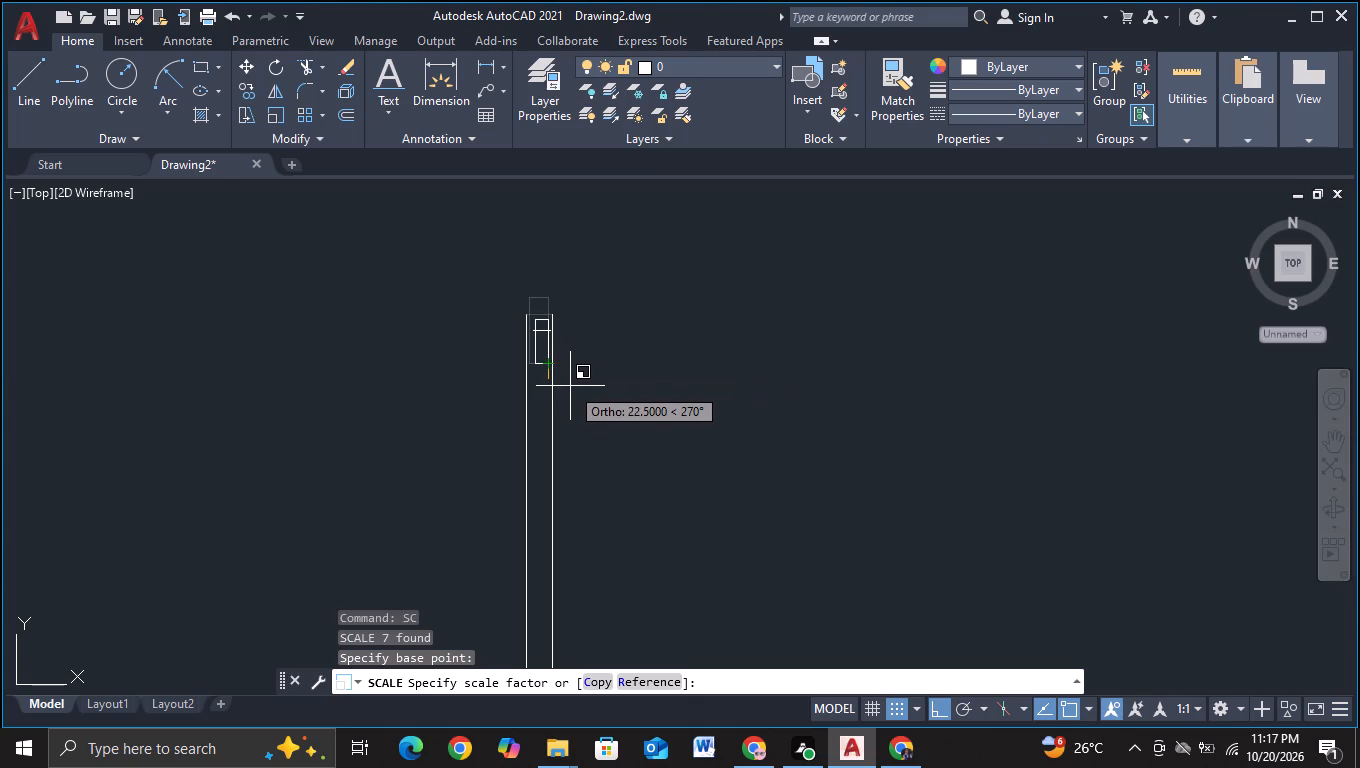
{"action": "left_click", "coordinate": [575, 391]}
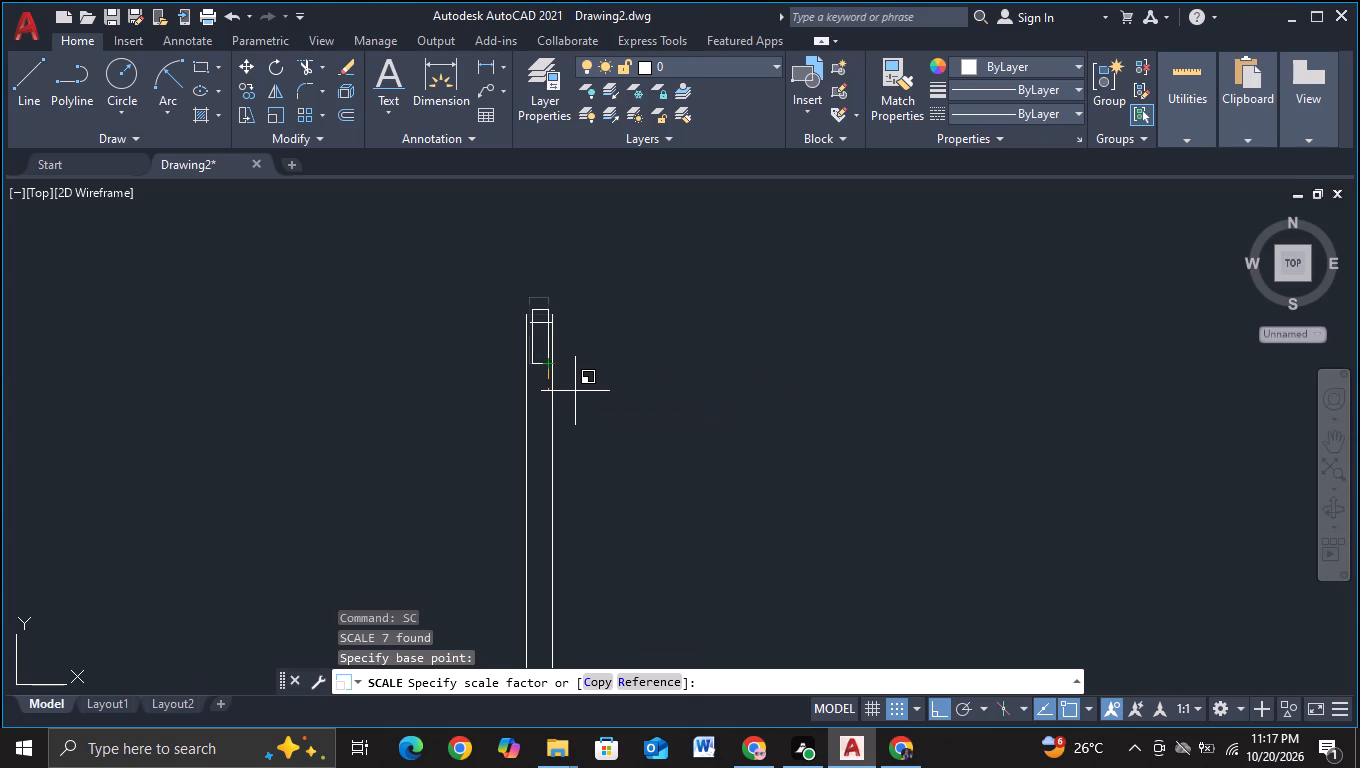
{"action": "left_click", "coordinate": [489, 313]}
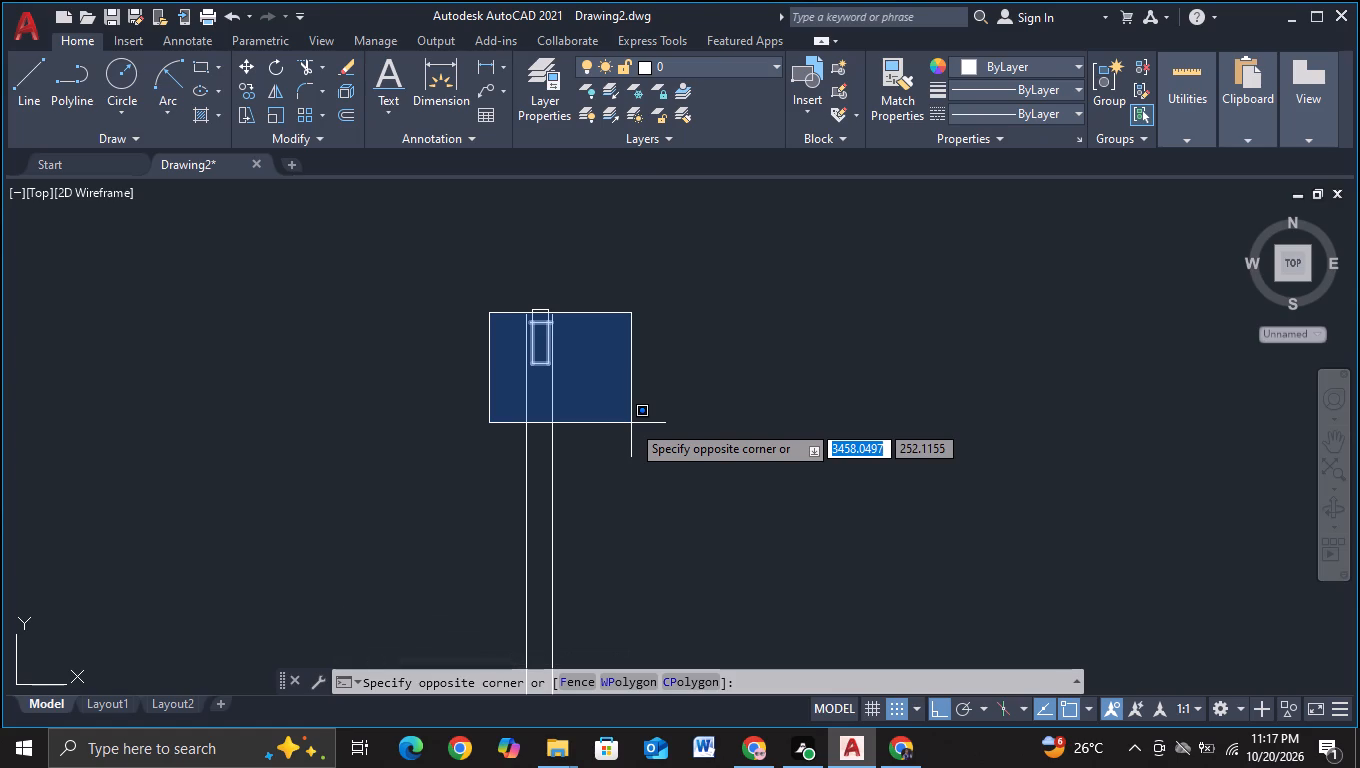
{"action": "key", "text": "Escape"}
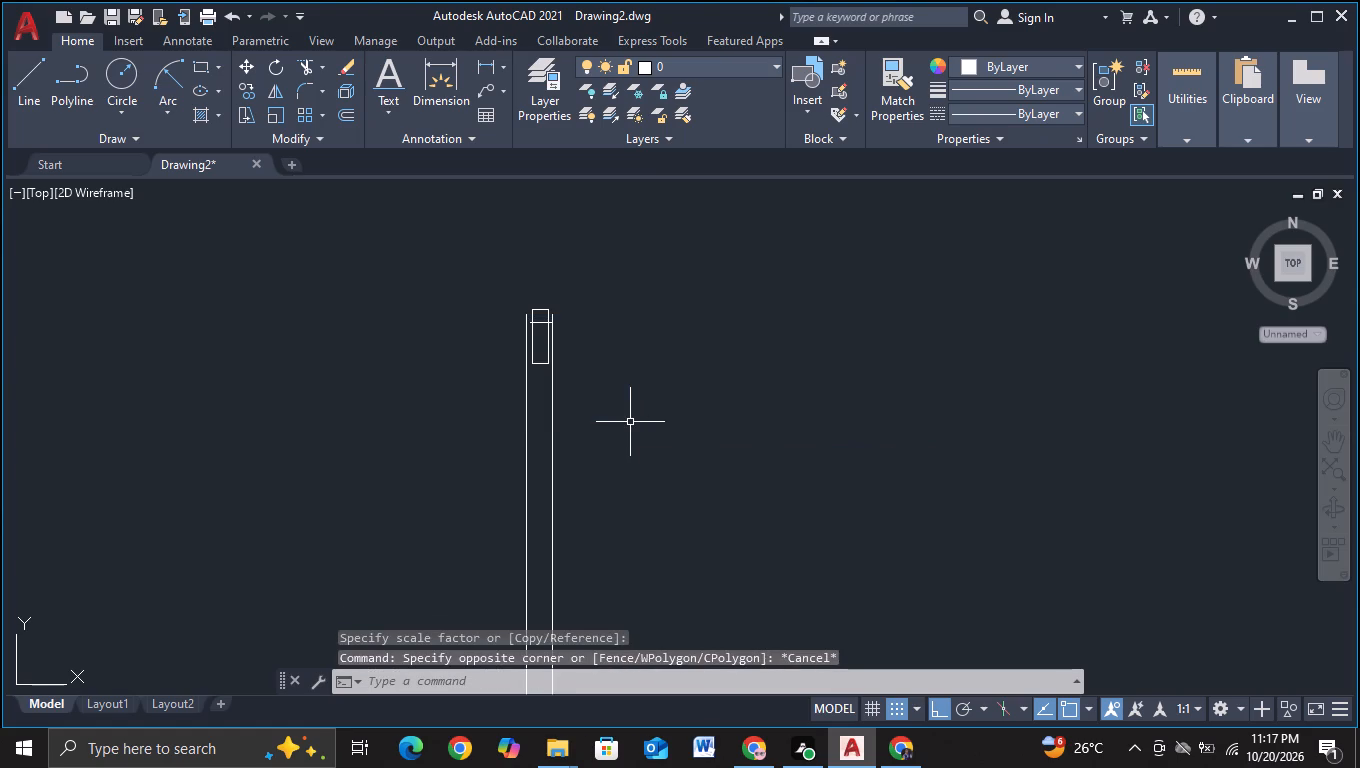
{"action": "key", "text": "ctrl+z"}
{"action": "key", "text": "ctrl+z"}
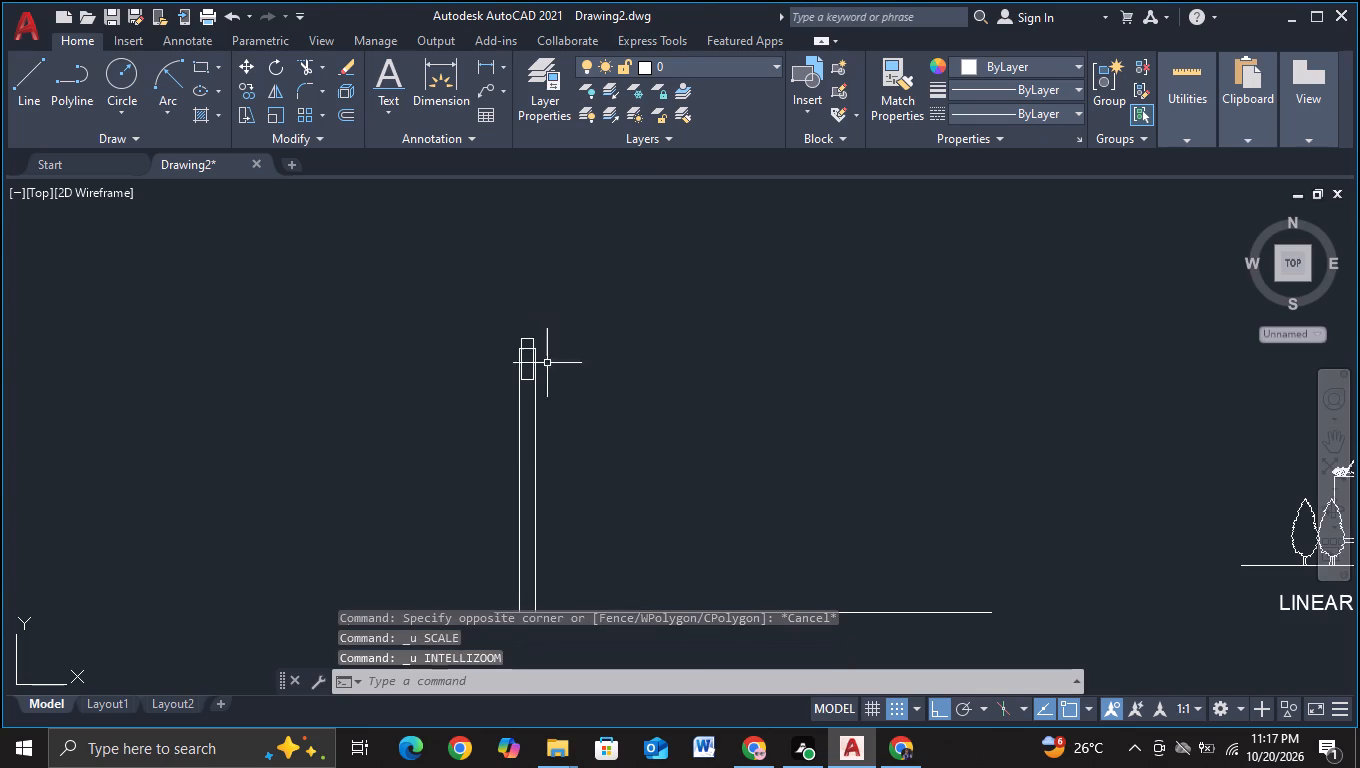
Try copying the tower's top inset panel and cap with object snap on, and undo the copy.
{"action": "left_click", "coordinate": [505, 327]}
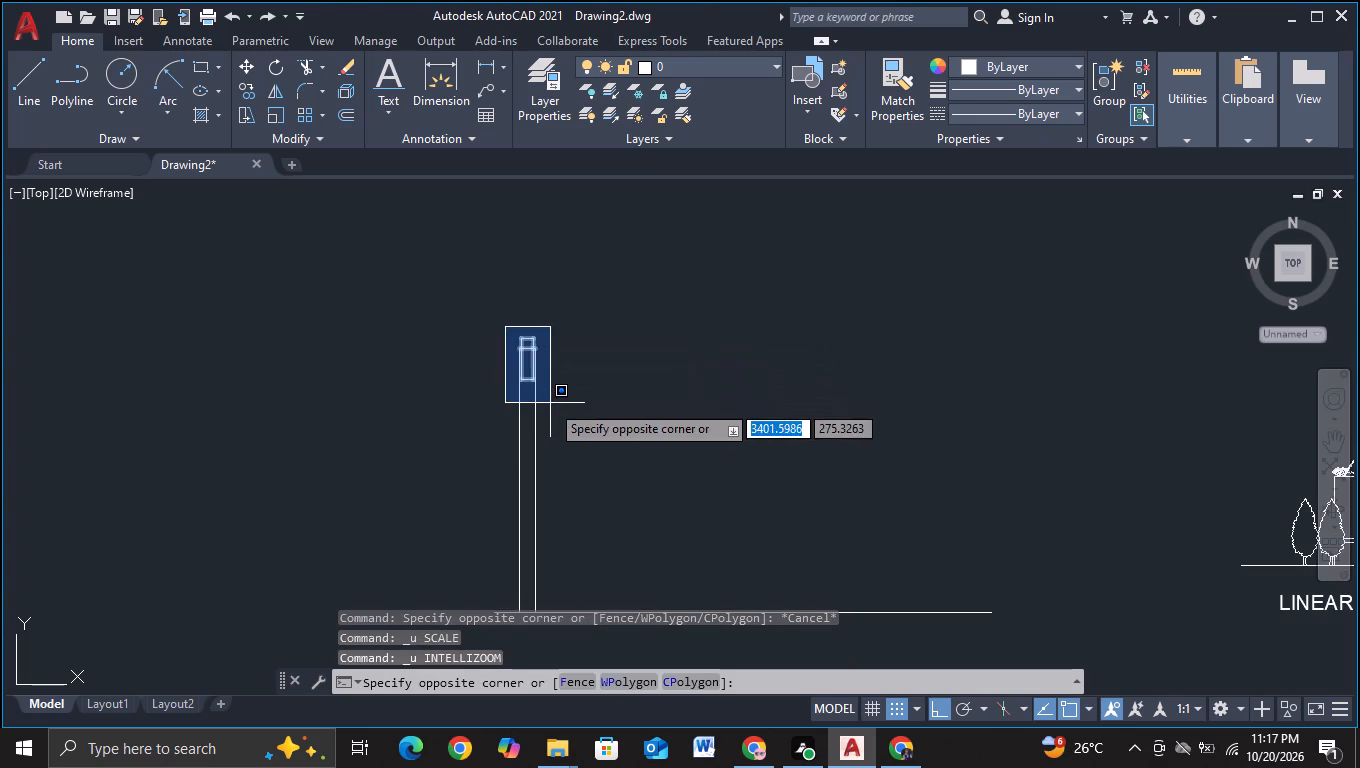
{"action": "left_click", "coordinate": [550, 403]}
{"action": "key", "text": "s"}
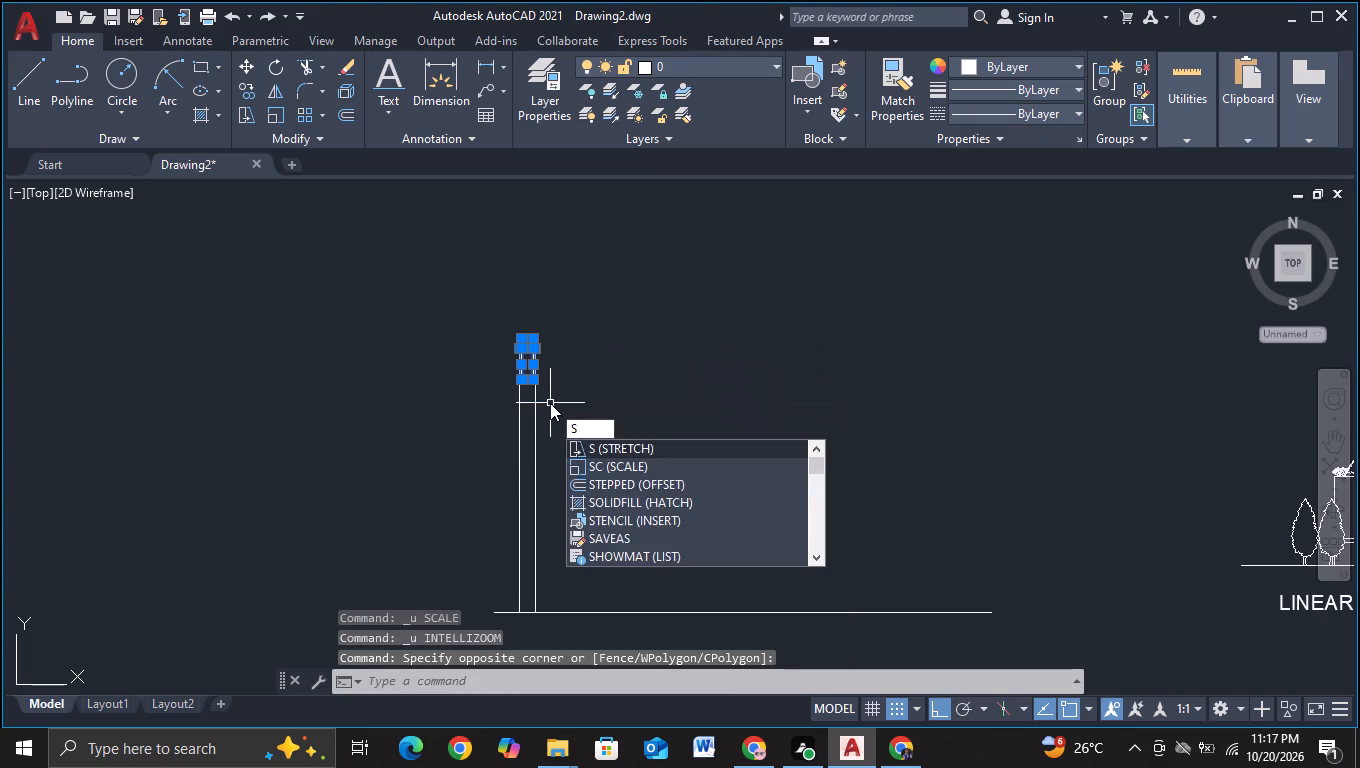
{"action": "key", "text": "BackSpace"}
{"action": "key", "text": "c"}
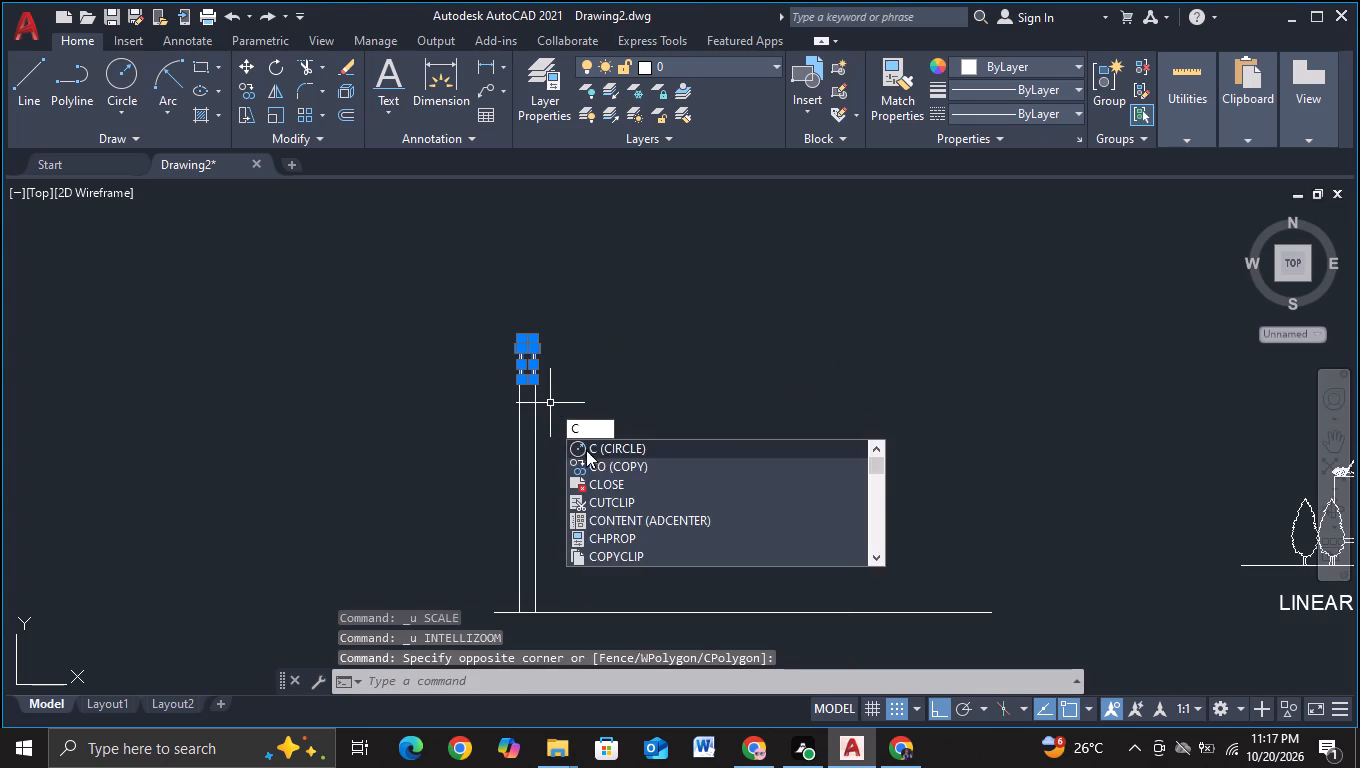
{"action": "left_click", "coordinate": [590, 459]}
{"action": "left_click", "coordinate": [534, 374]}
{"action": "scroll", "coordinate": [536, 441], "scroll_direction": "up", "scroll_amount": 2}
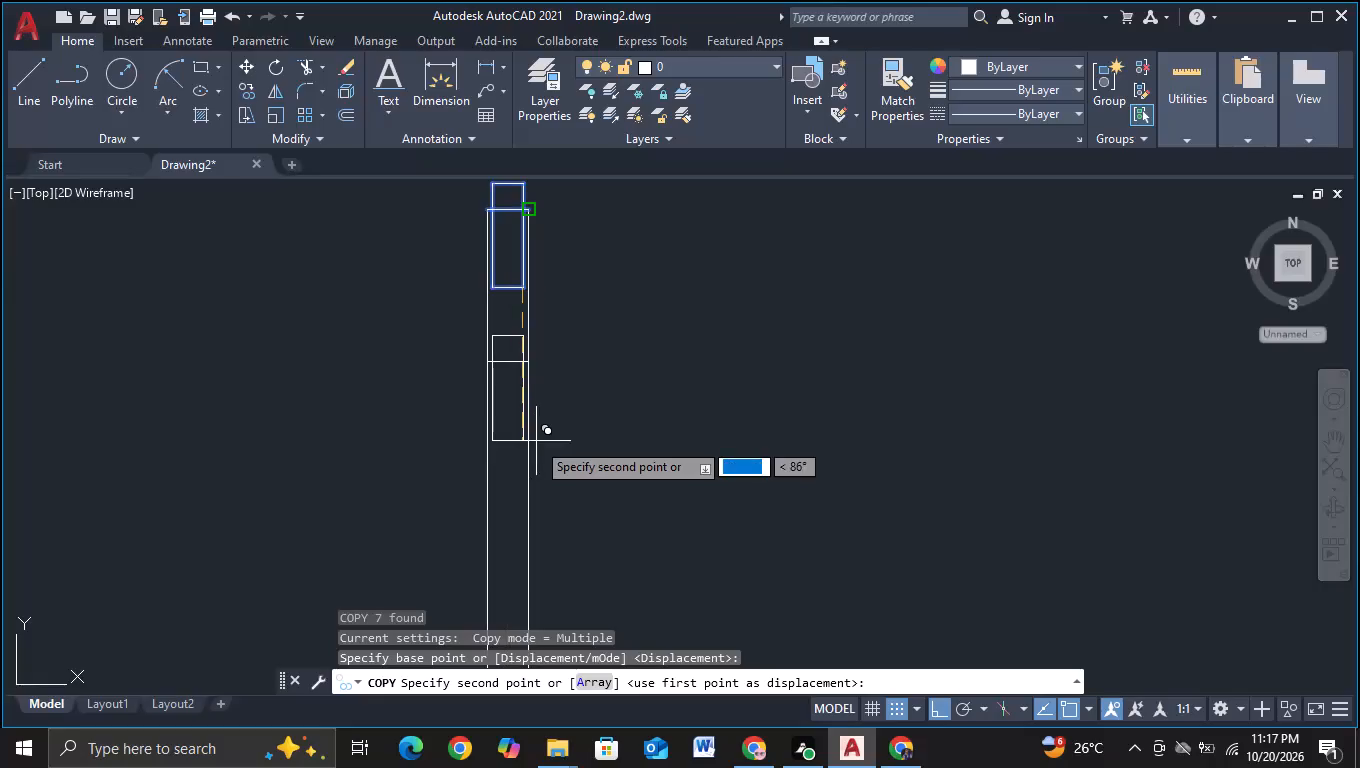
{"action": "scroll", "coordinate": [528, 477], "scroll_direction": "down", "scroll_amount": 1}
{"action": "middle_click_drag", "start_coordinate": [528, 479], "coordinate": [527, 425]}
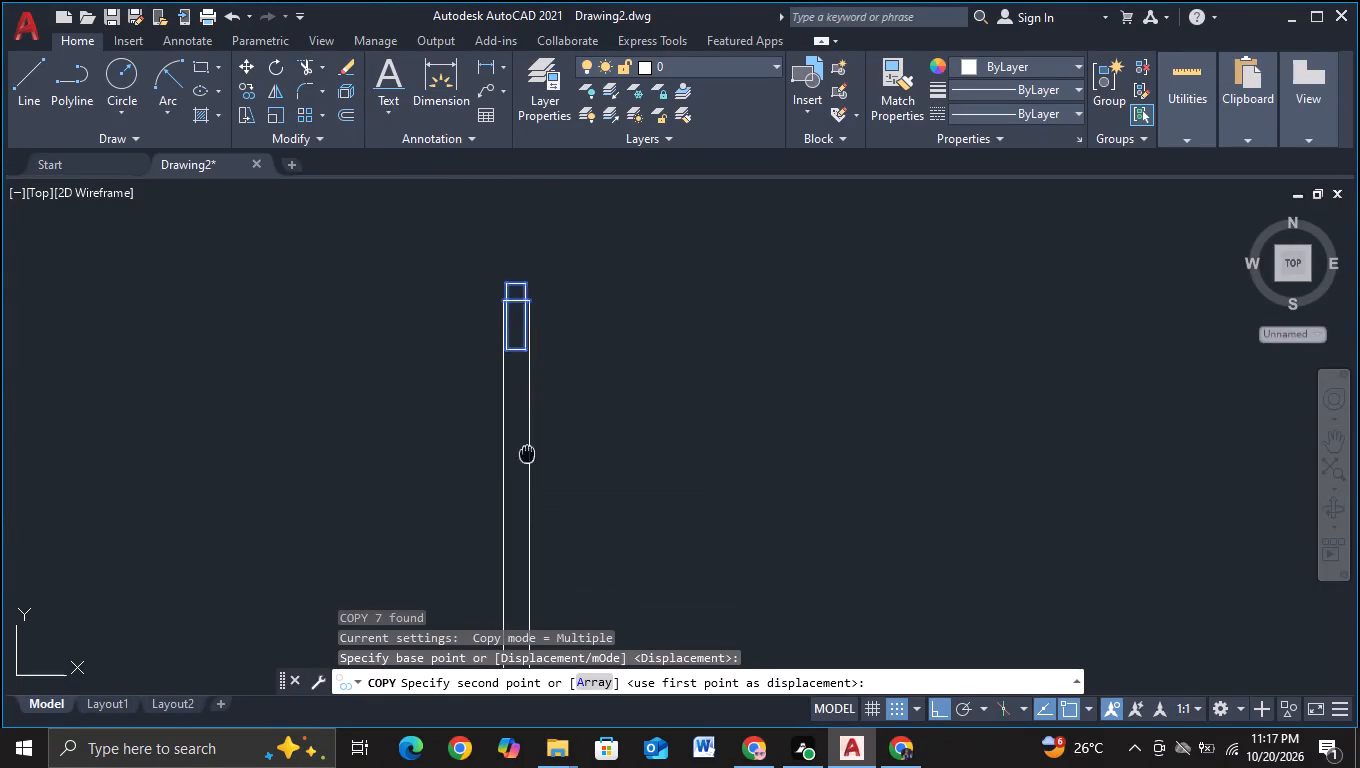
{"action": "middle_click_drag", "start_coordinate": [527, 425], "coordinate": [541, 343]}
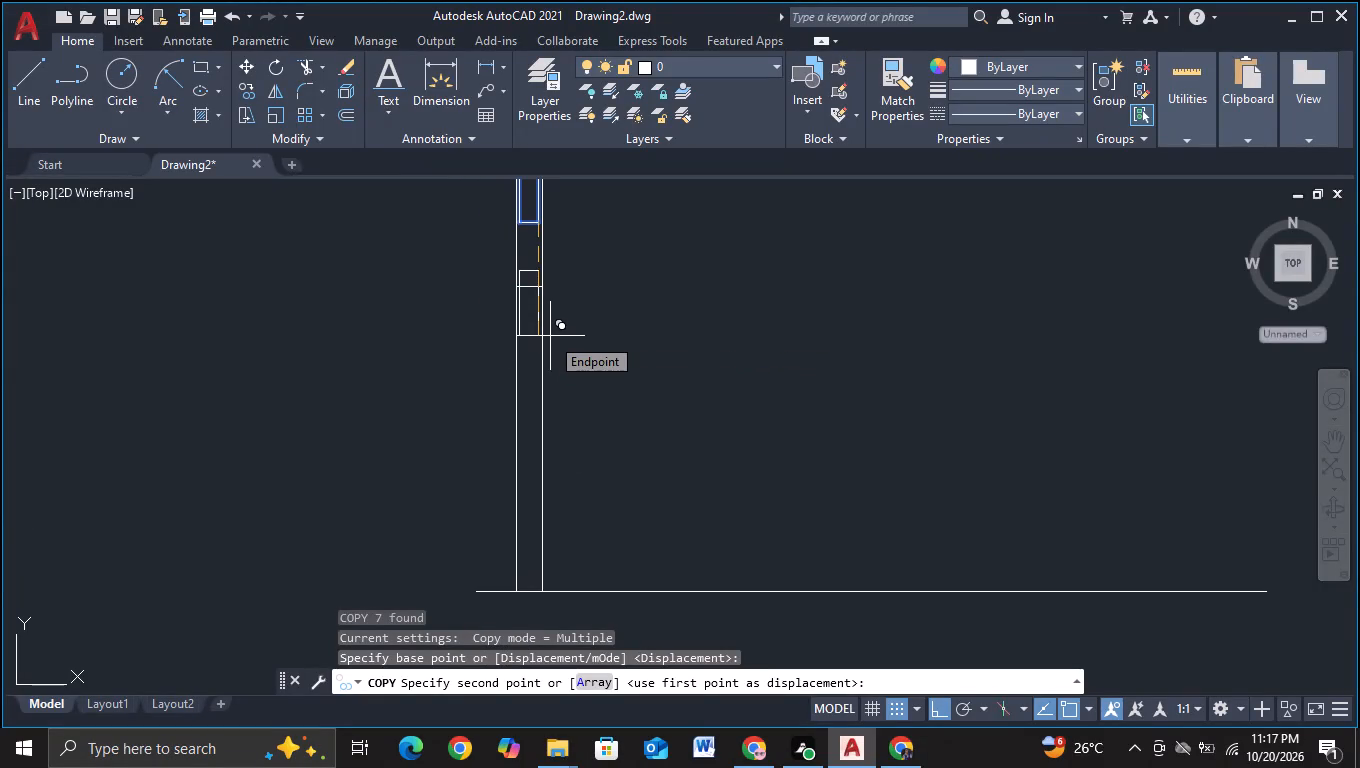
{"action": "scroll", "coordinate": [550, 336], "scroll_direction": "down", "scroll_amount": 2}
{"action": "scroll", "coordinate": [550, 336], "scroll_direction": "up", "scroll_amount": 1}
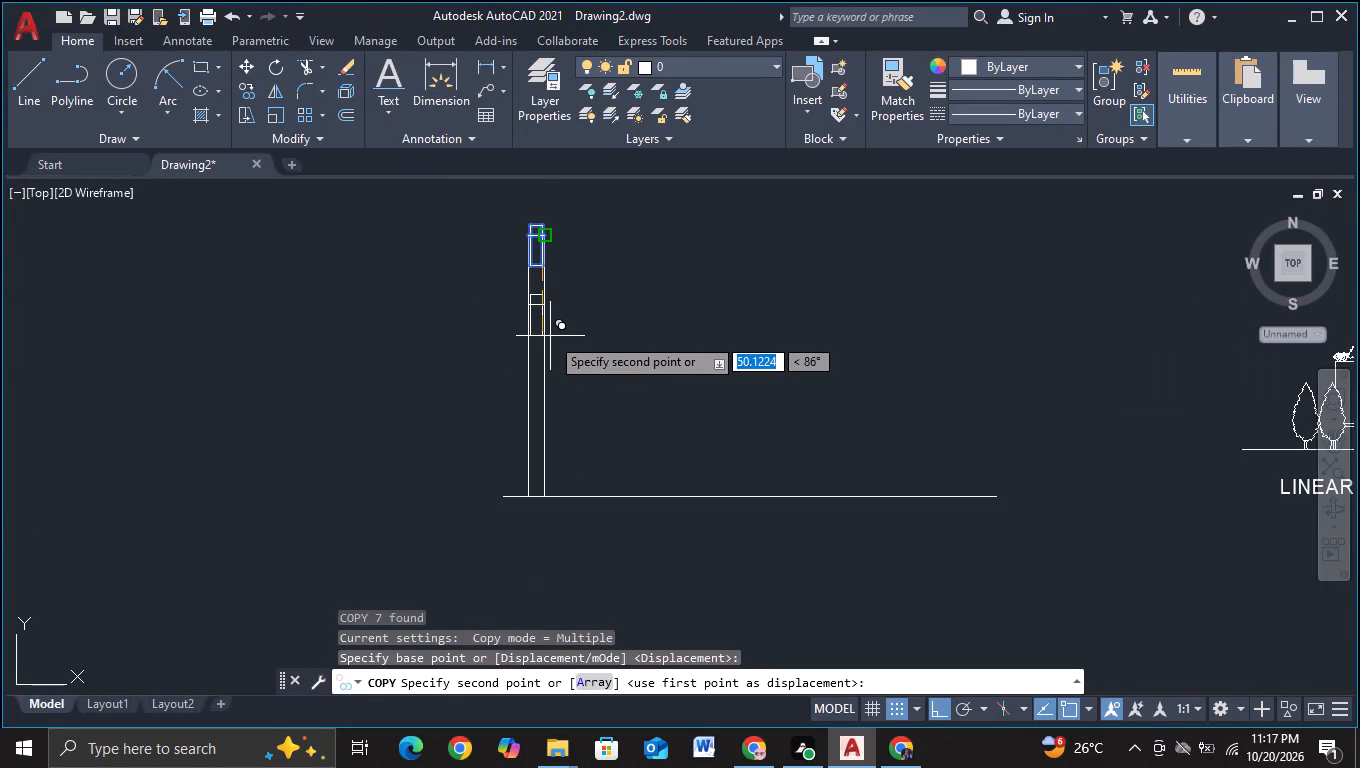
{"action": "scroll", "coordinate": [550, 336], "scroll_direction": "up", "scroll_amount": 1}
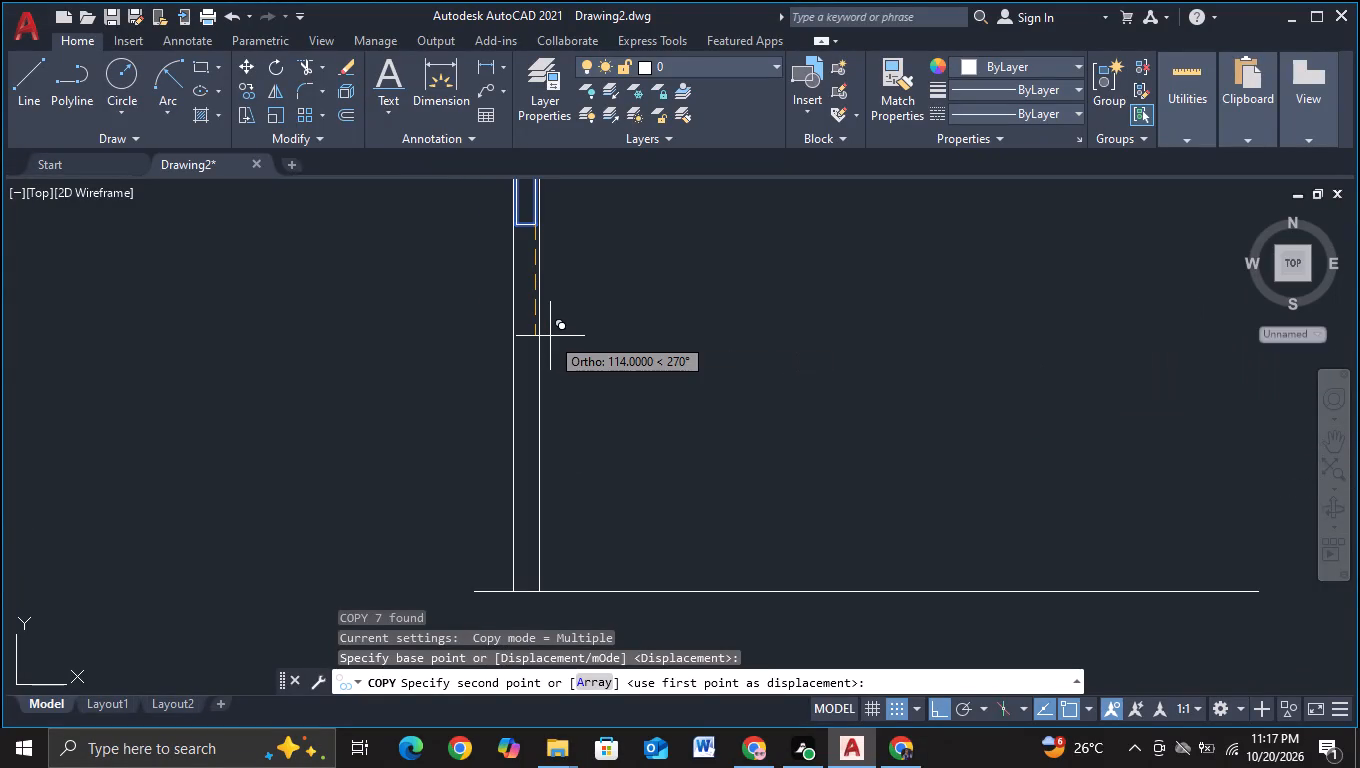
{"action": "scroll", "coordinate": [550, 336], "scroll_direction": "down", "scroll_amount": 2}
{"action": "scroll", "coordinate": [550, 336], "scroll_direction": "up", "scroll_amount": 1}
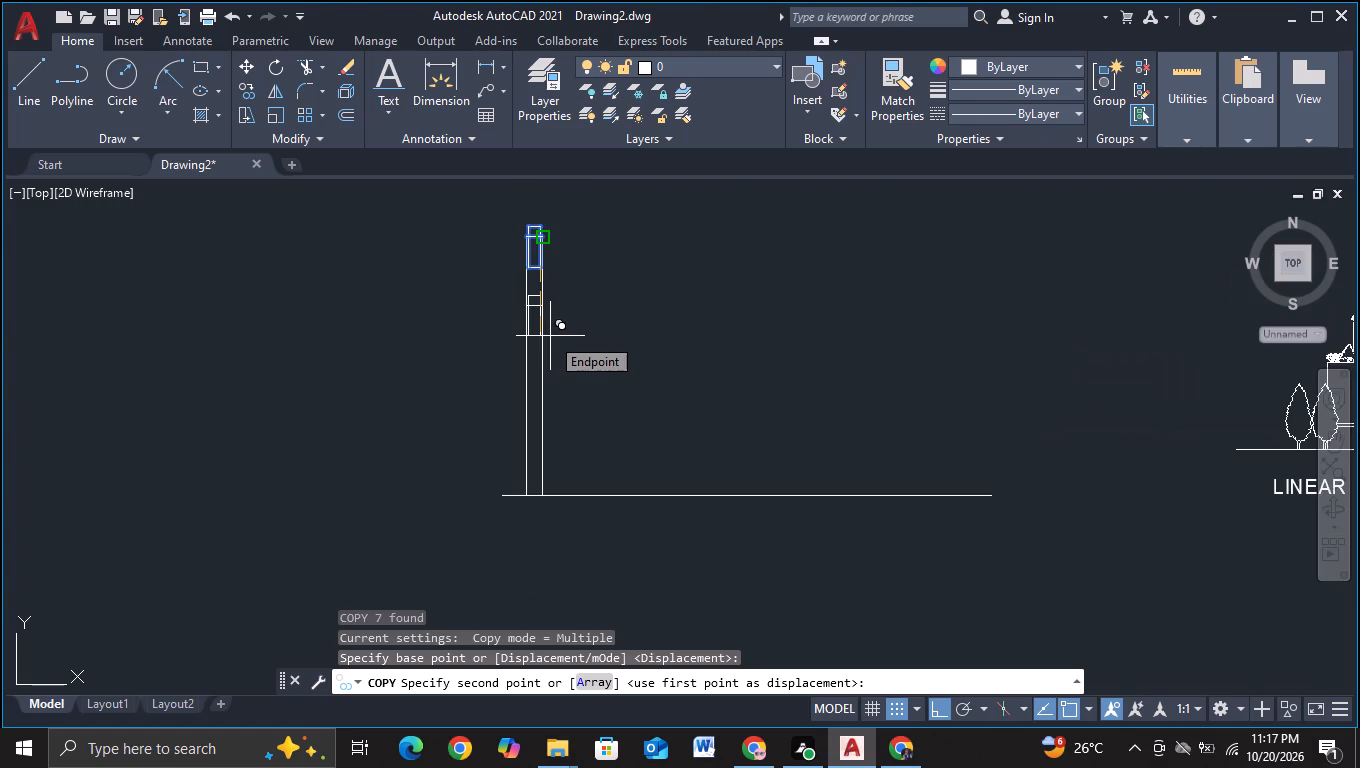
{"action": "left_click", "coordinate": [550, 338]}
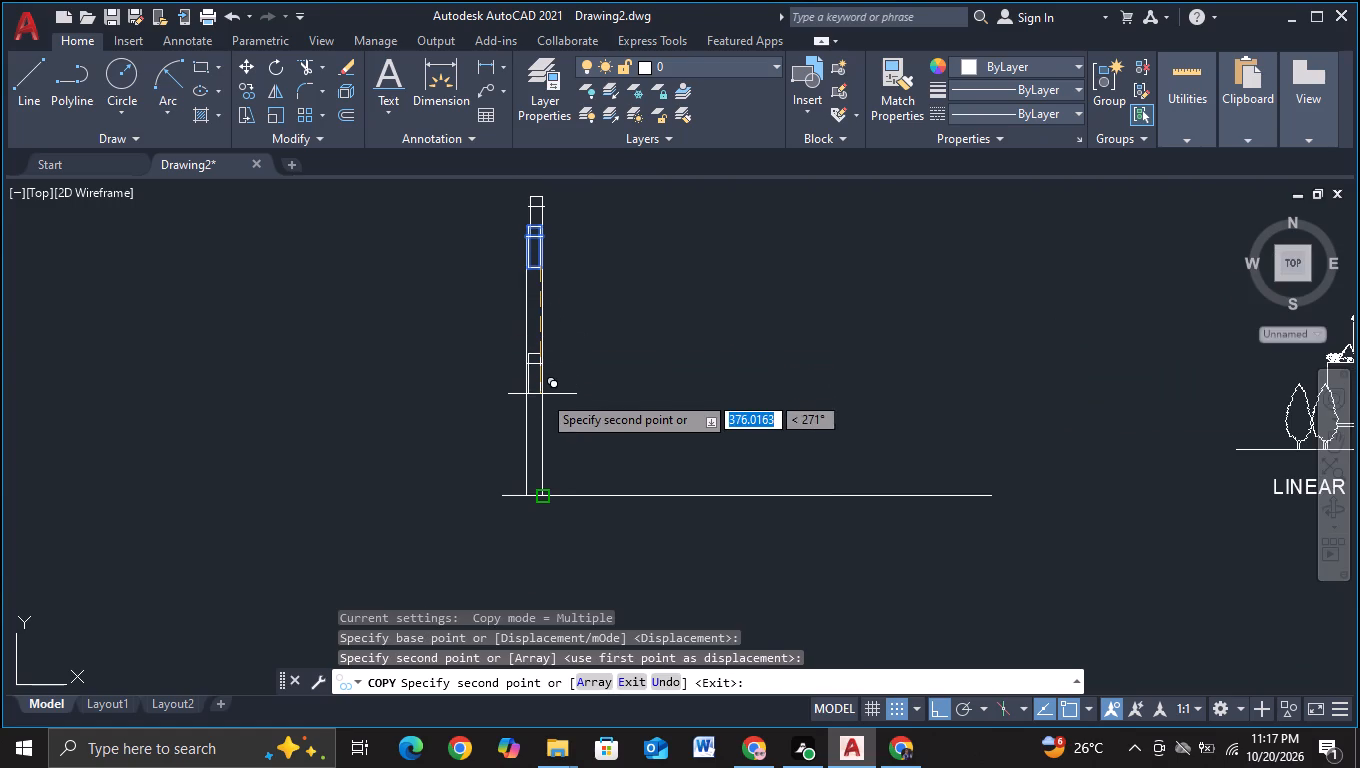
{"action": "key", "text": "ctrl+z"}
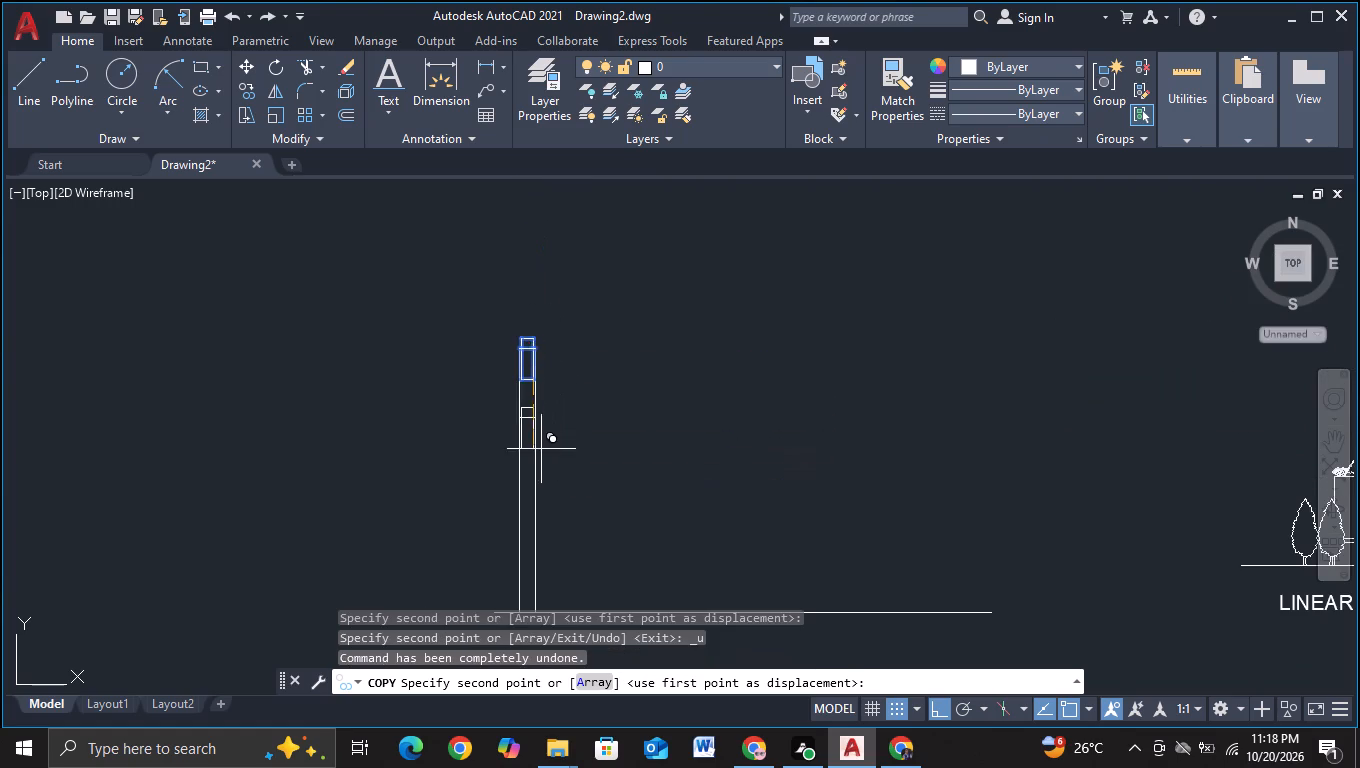
With object snap off, place three panel and cap copies down the tower, the first about 129 and the last about 385 below the original.
{"action": "key", "text": "F3"}
{"action": "middle_click_drag", "start_coordinate": [536, 469], "coordinate": [542, 384]}
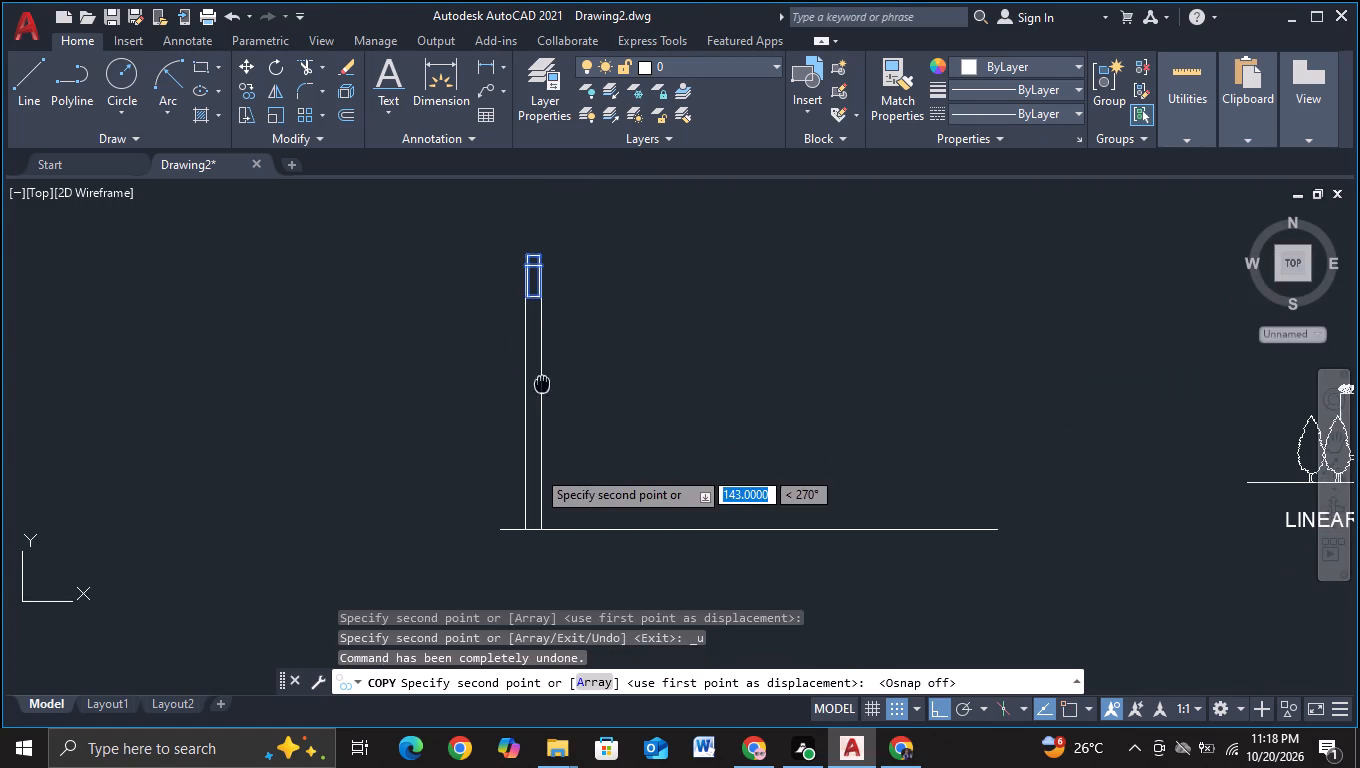
{"action": "middle_click_drag", "start_coordinate": [542, 384], "coordinate": [542, 374]}
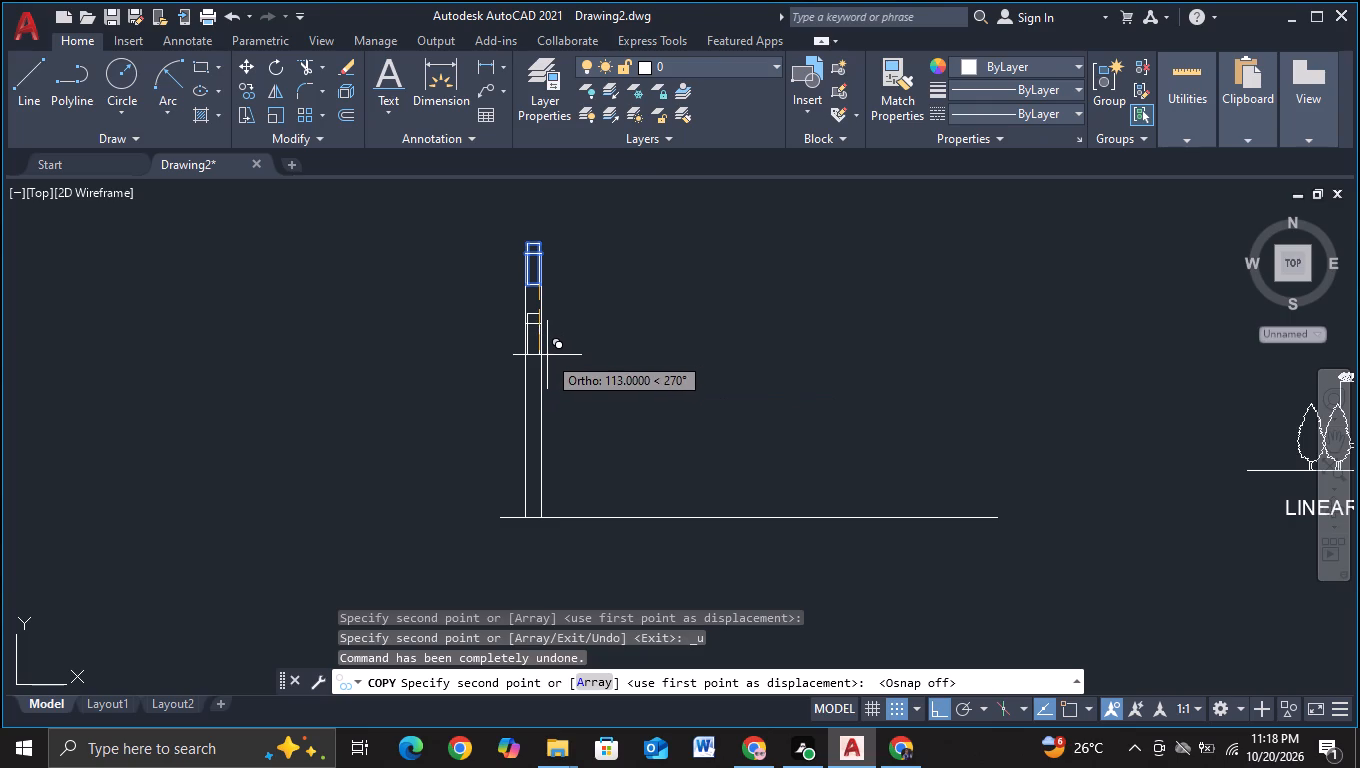
{"action": "left_click", "coordinate": [544, 365]}
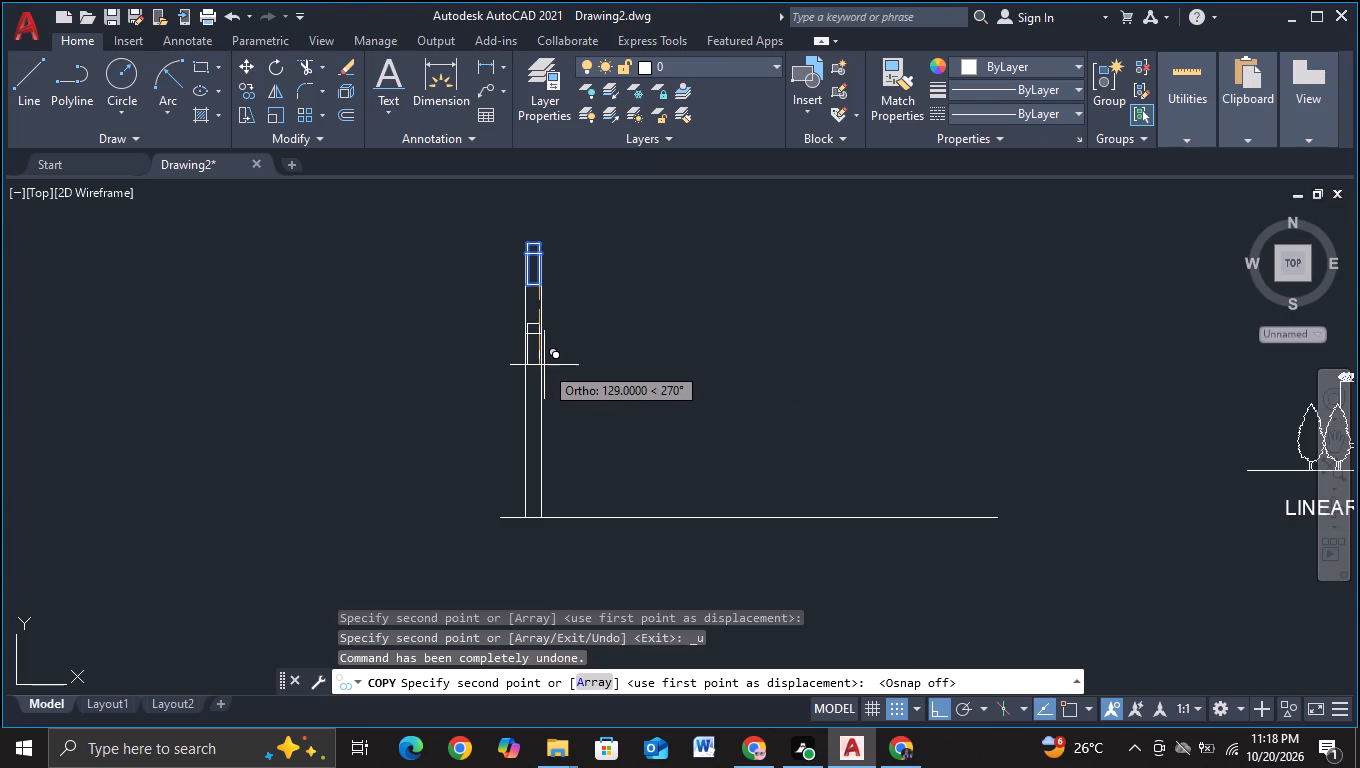
{"action": "left_click", "coordinate": [533, 445]}
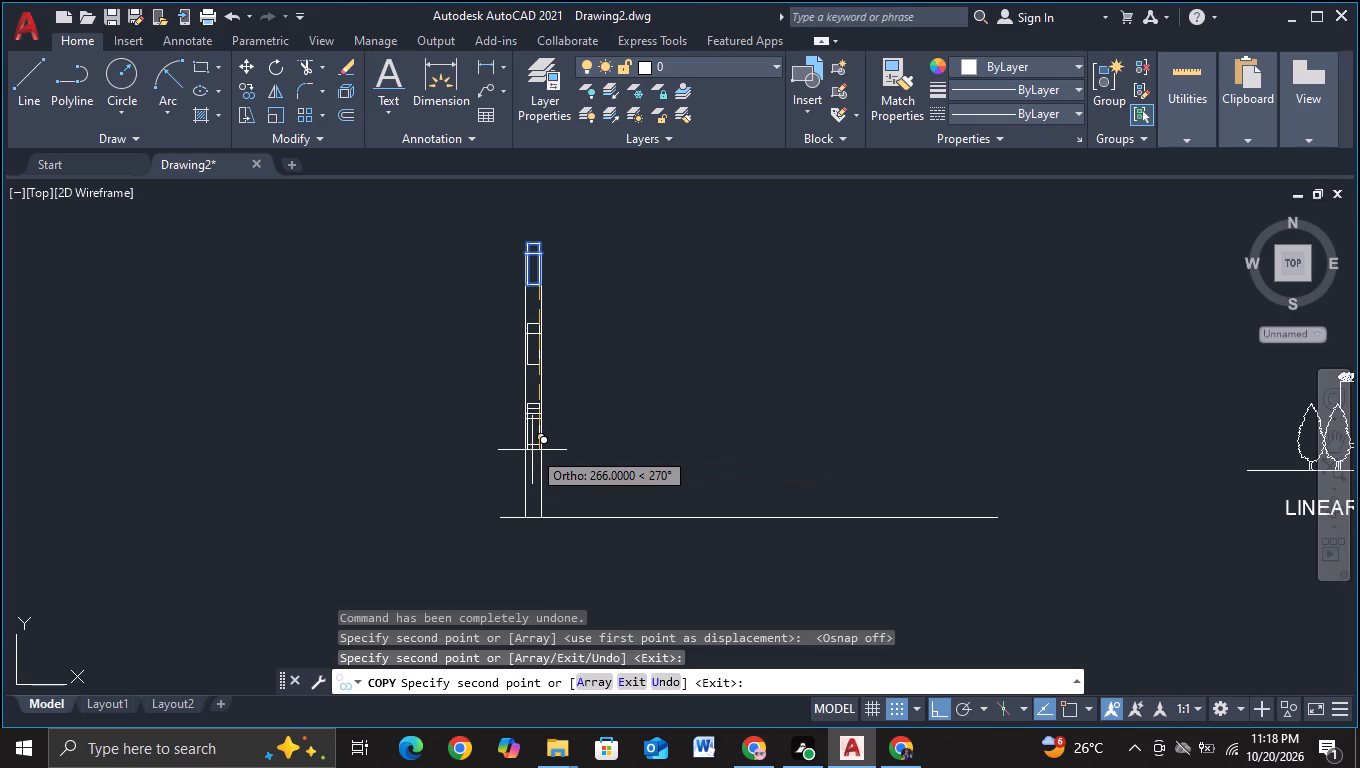
{"action": "left_click", "coordinate": [519, 524]}
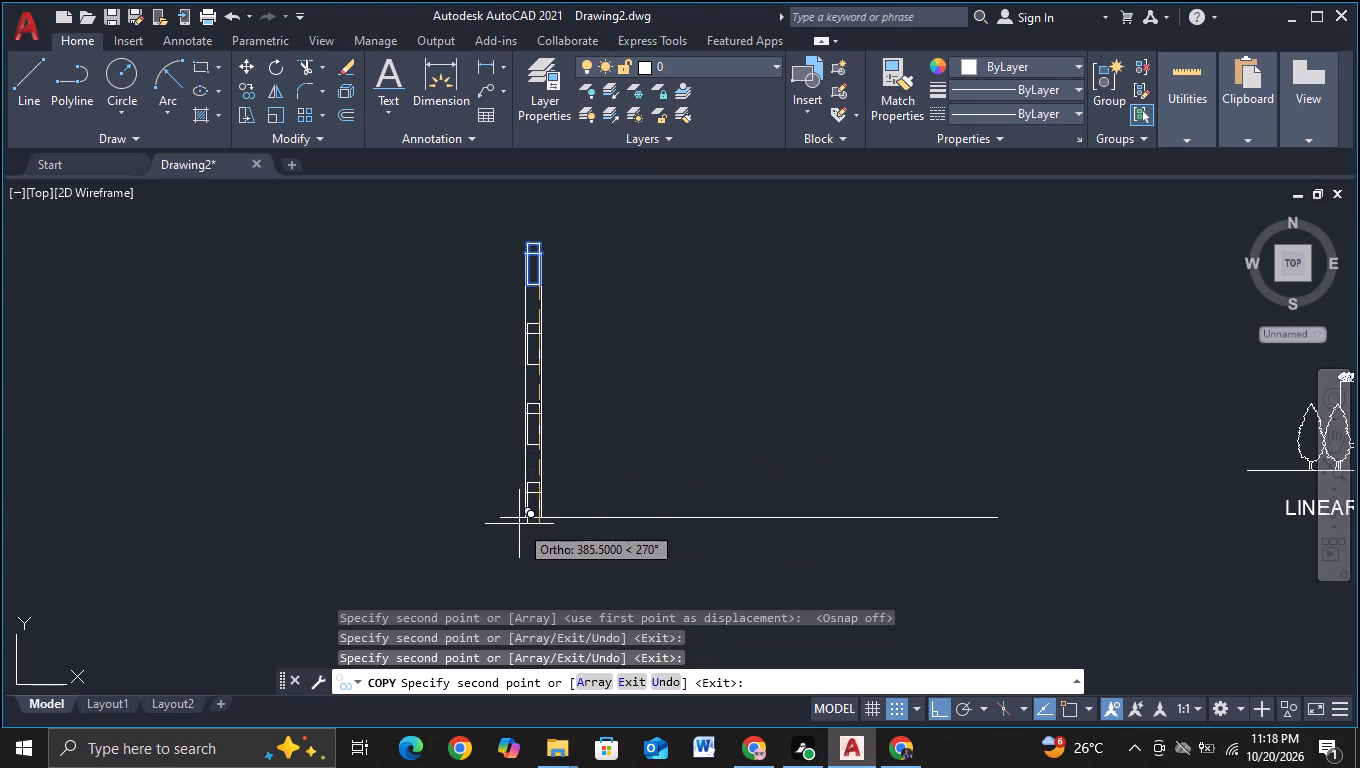
{"action": "key", "text": "Escape"}
Move the ground line straight down, clear of the lowest inset panel.
{"action": "middle_click_drag", "start_coordinate": [564, 560], "coordinate": [572, 498]}
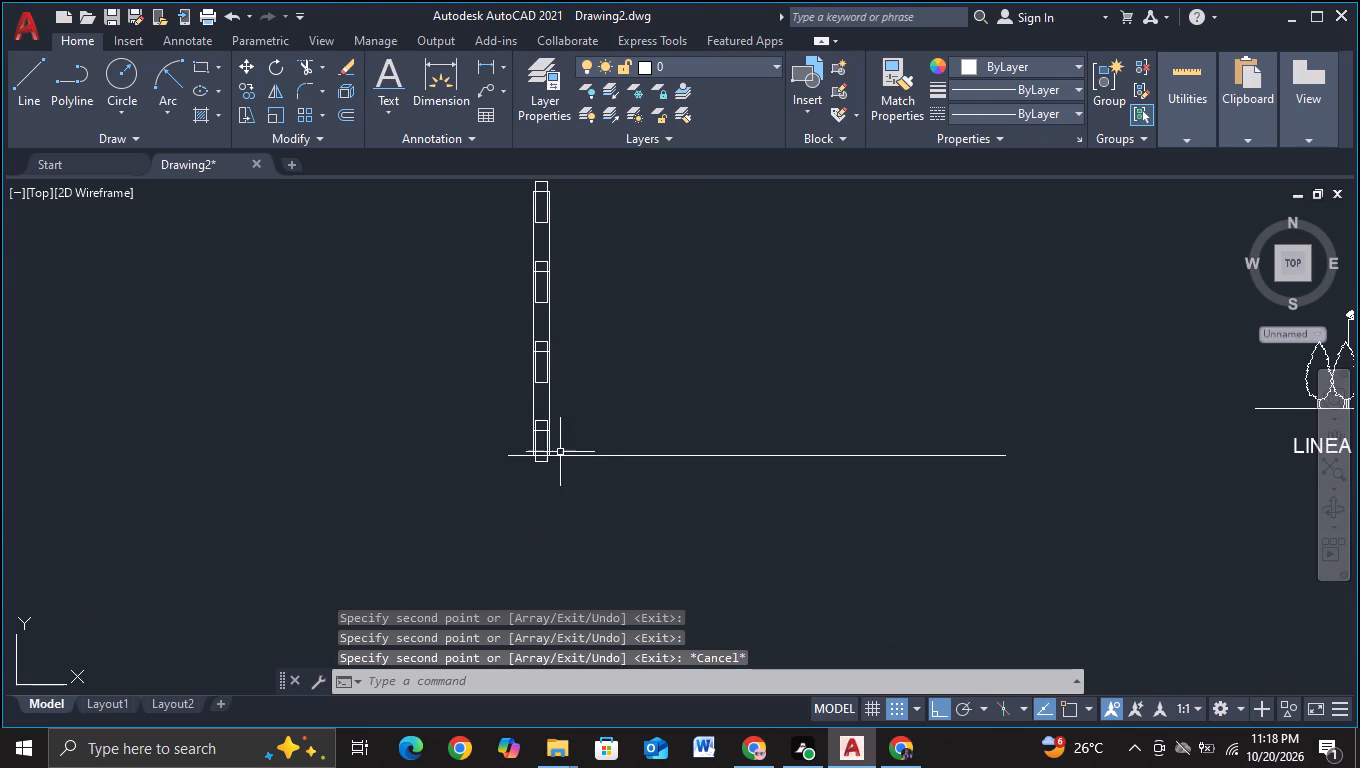
{"action": "left_click", "coordinate": [573, 459]}
{"action": "left_click", "coordinate": [573, 455]}
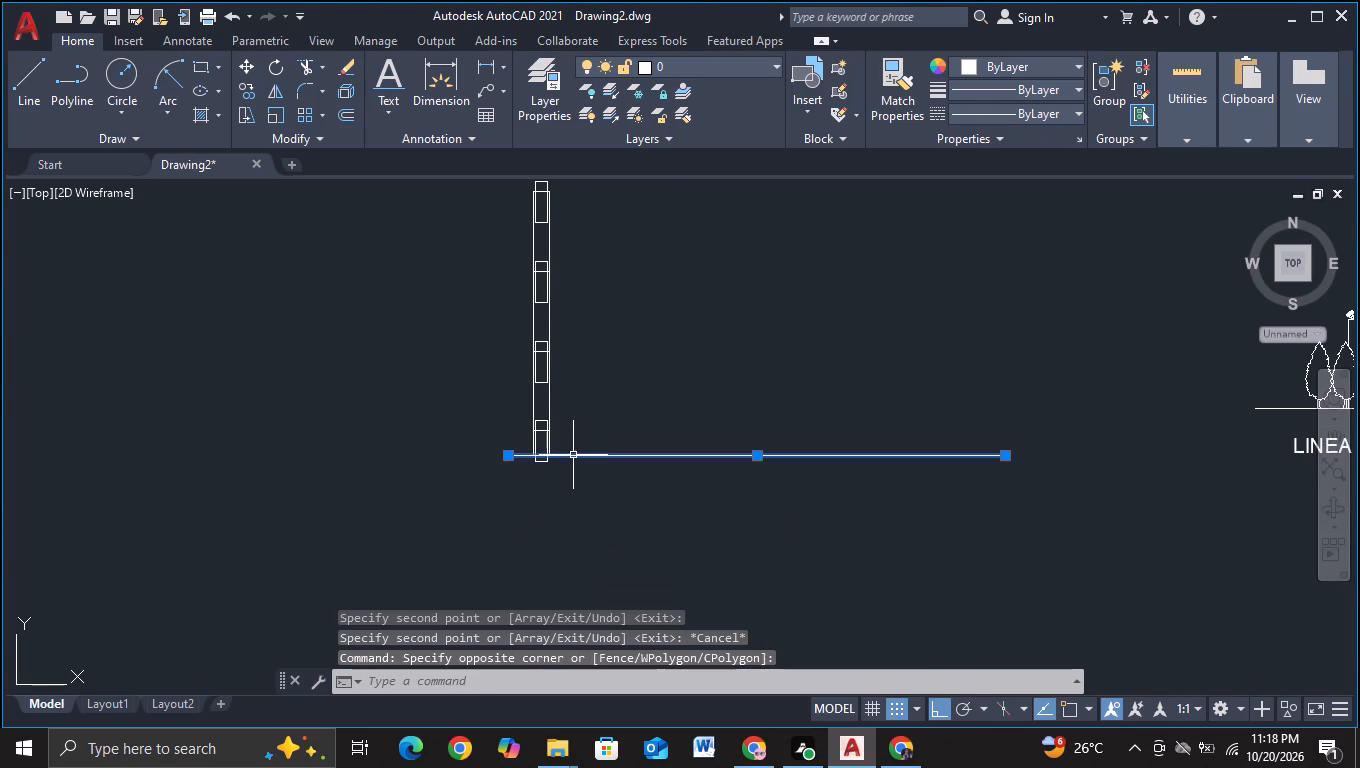
{"action": "right_click", "coordinate": [573, 455]}
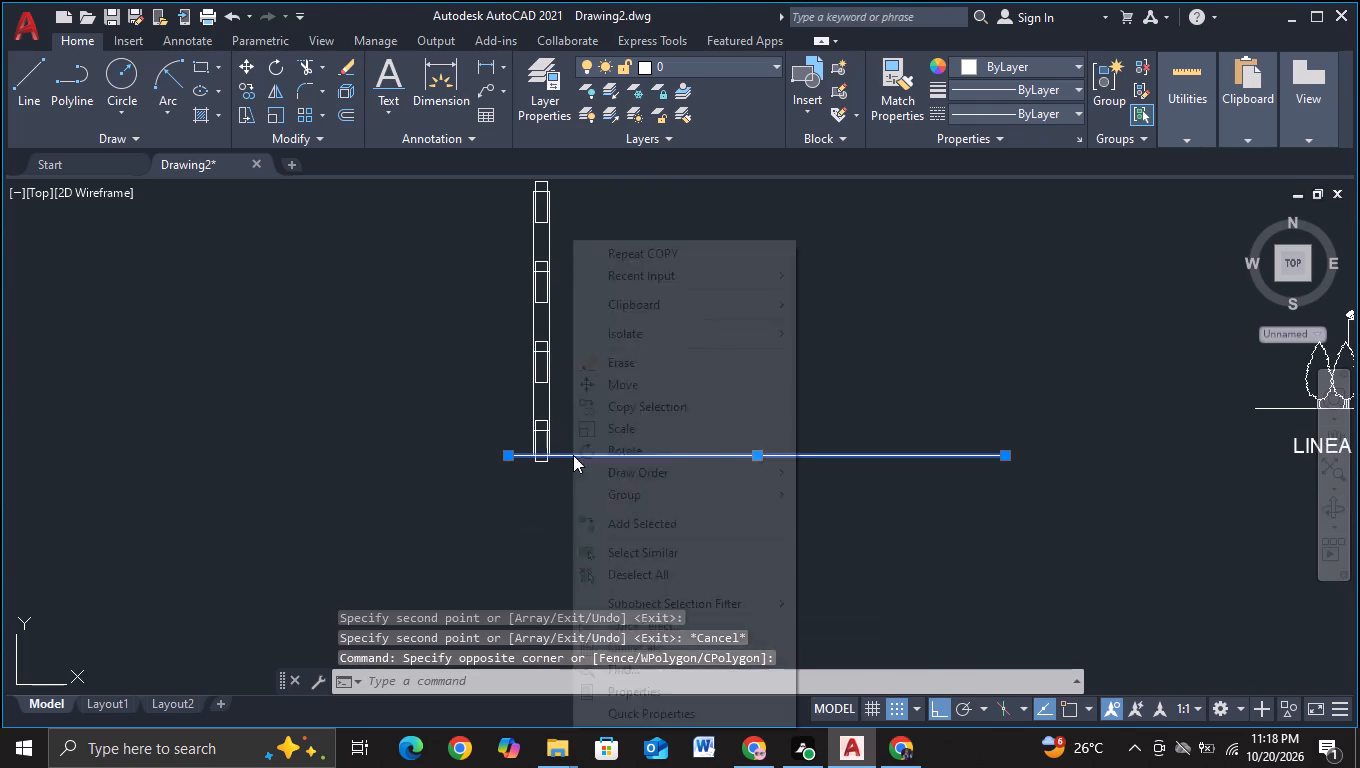
{"action": "key", "text": "Escape"}
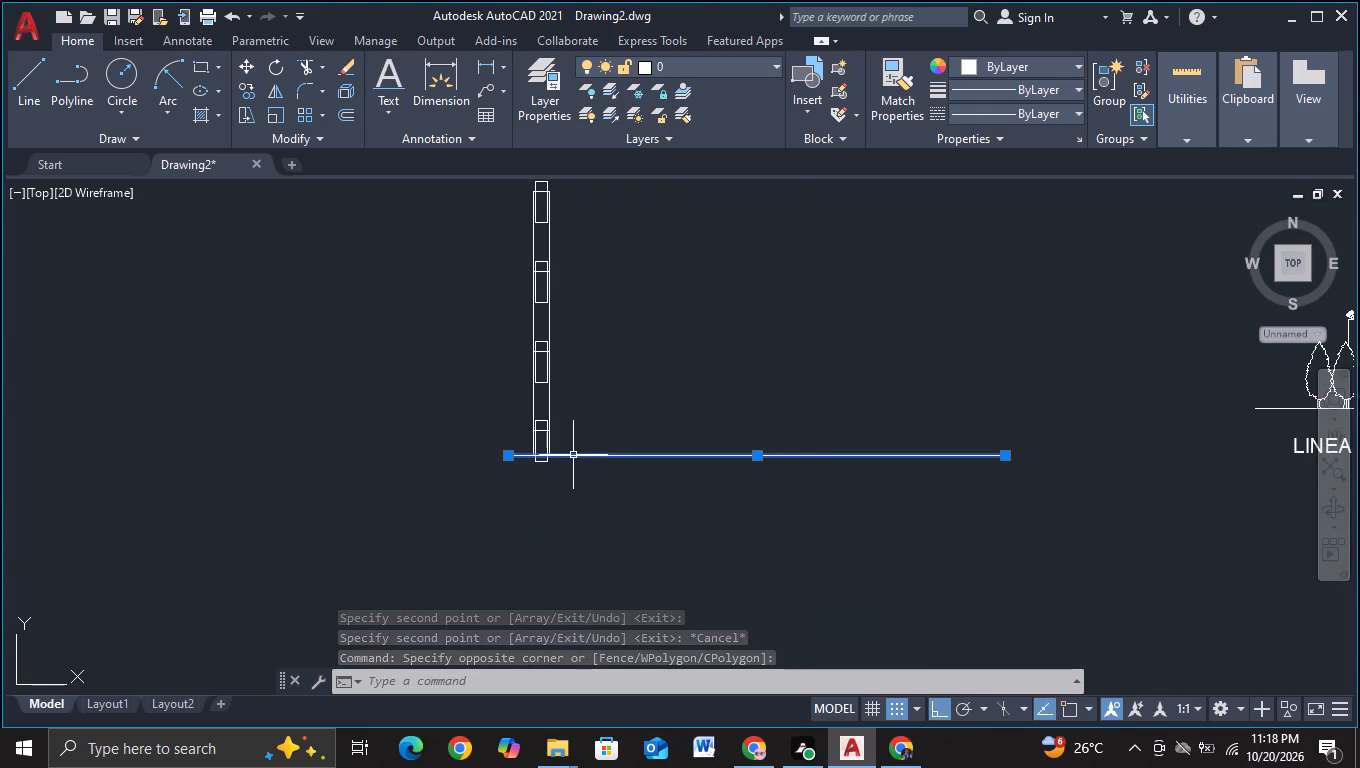
{"action": "key", "text": "m"}
{"action": "left_click", "coordinate": [627, 503]}
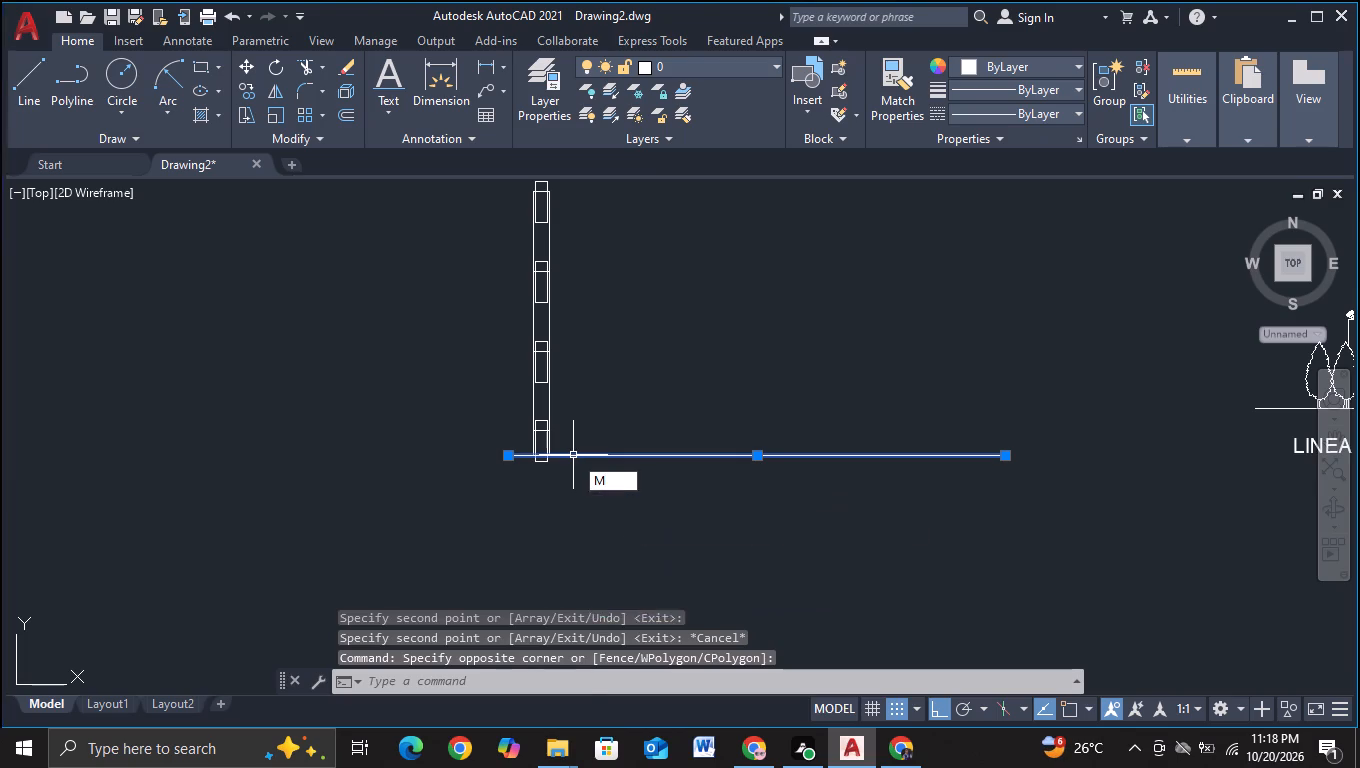
{"action": "left_click", "coordinate": [621, 445]}
{"action": "left_click", "coordinate": [614, 506]}
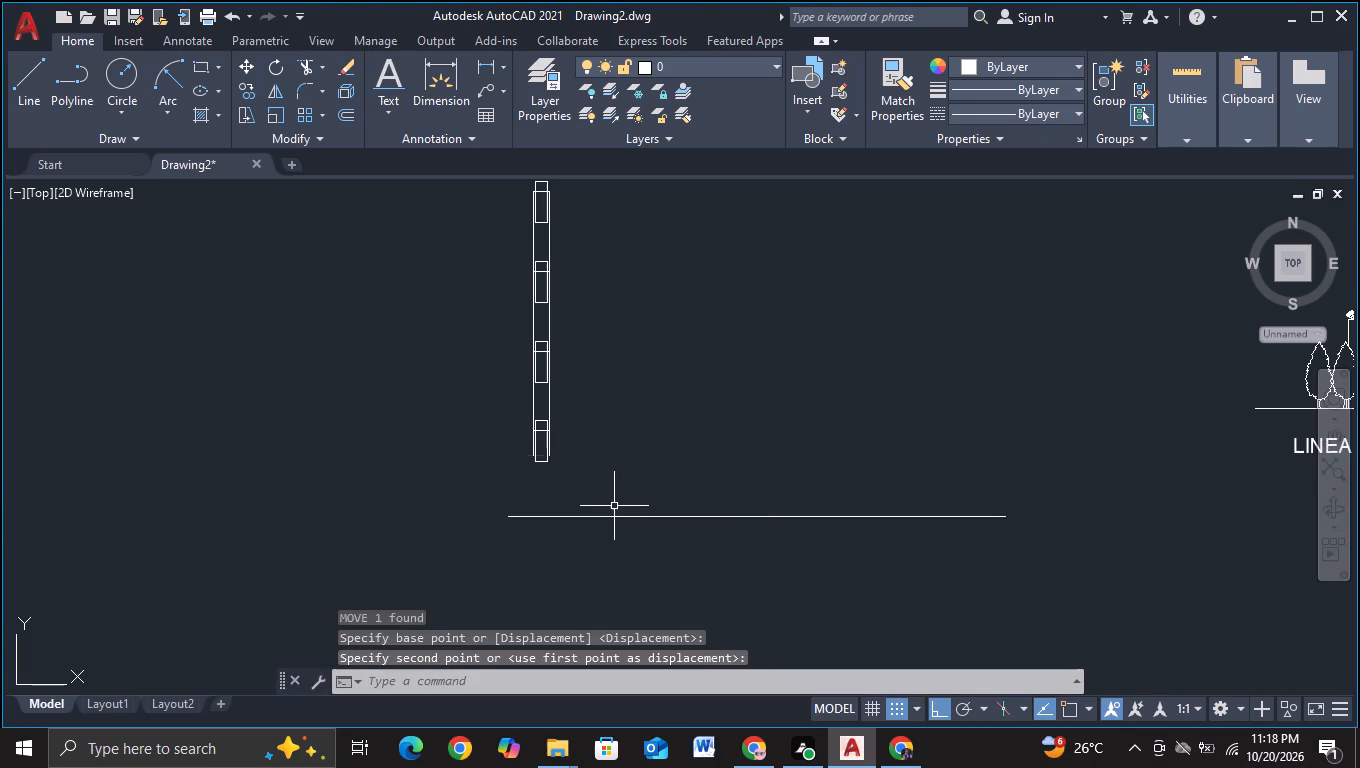
{"action": "key", "text": "Escape"}
Extend both of the tower's side lines down to the ground line.
{"action": "key", "text": "e"}
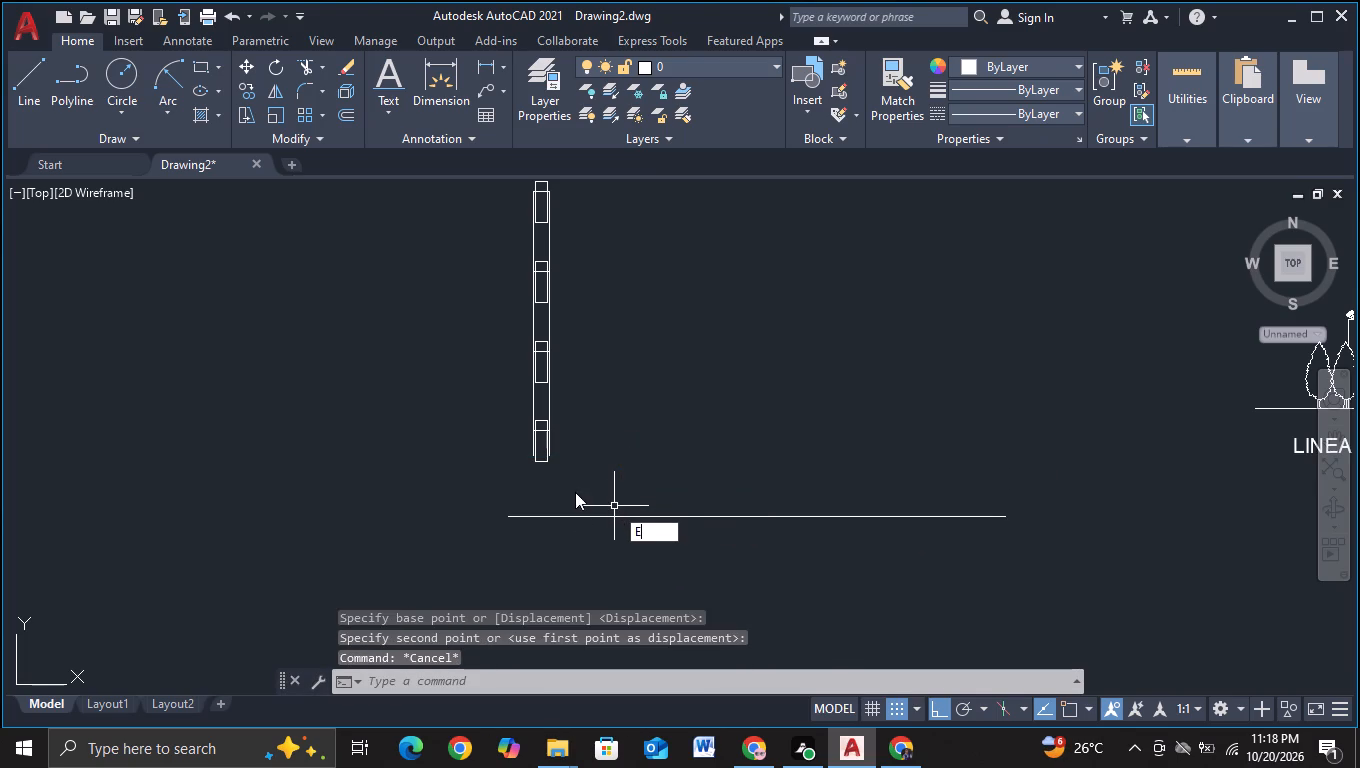
{"action": "left_click", "coordinate": [650, 561]}
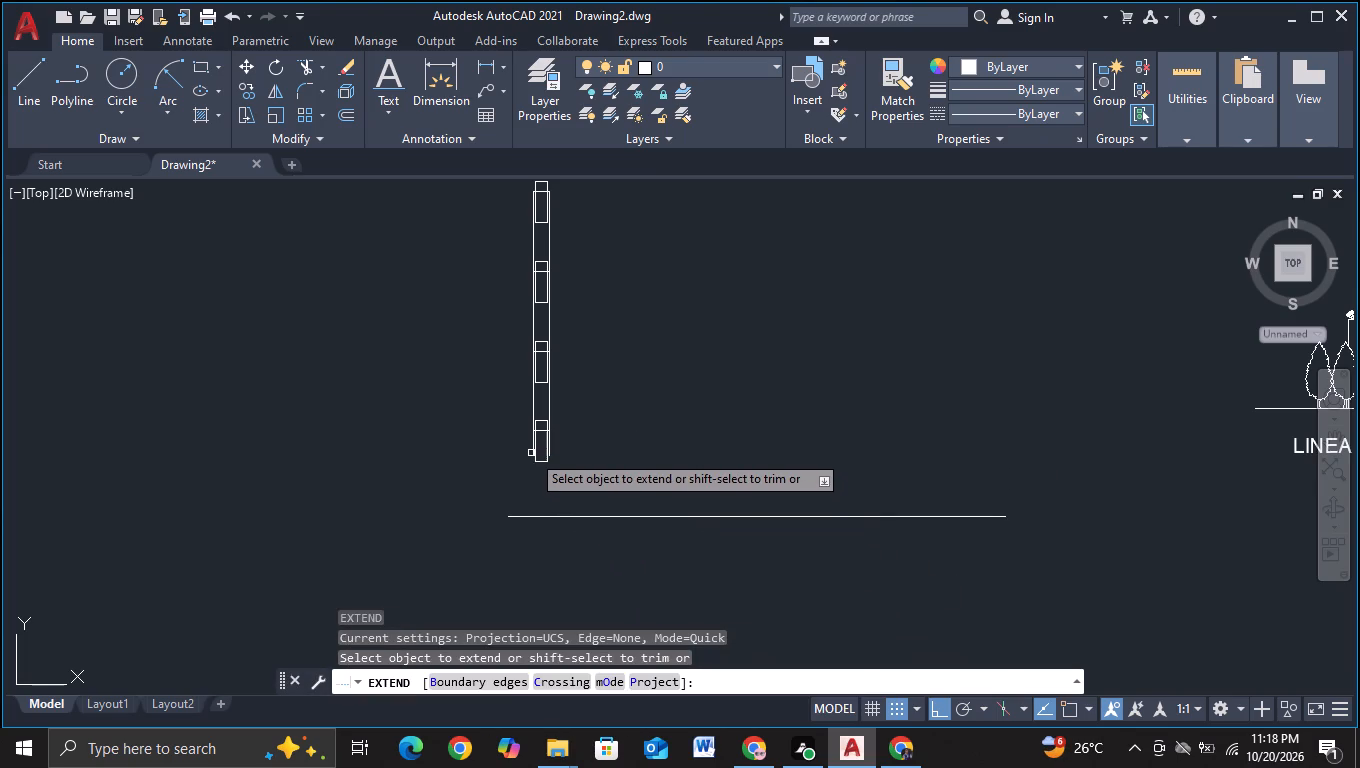
{"action": "left_click", "coordinate": [533, 449]}
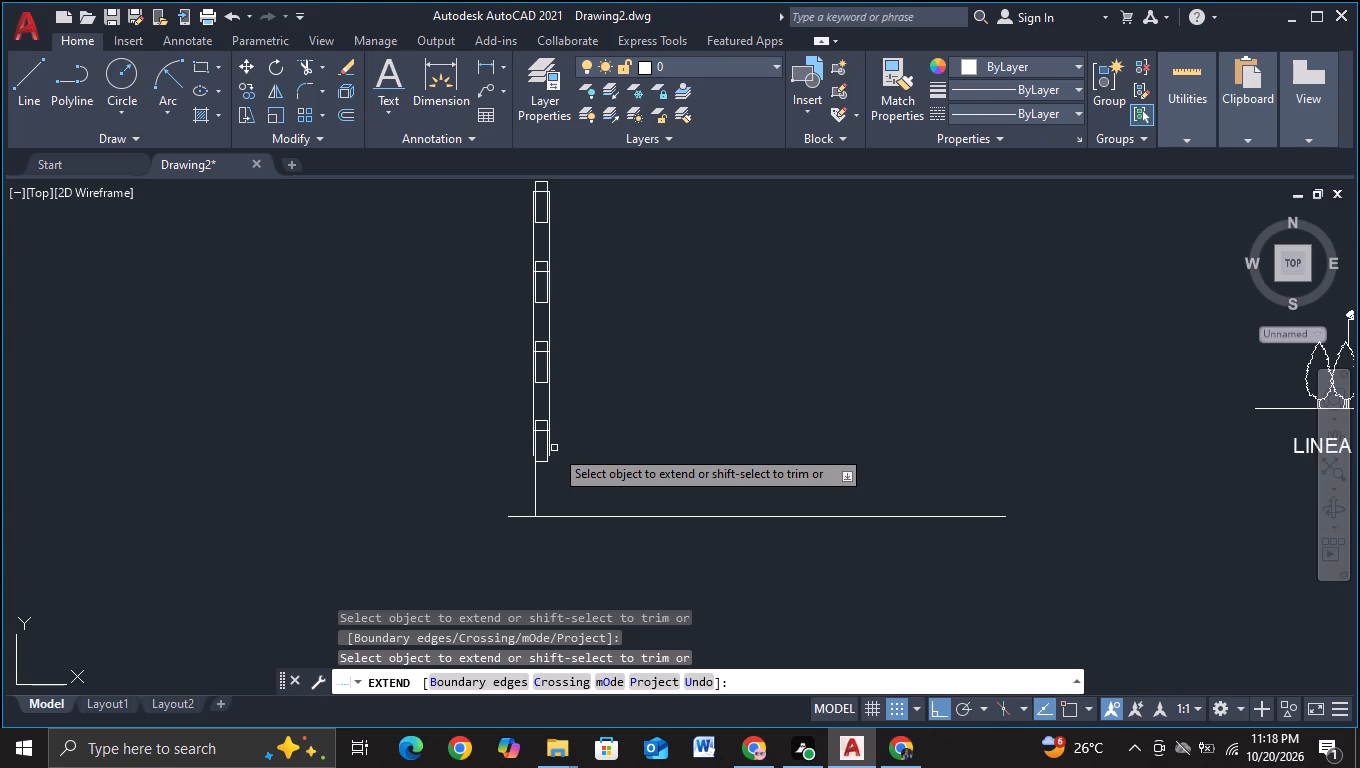
{"action": "scroll", "coordinate": [550, 449], "scroll_direction": "up", "scroll_amount": 2}
{"action": "left_click", "coordinate": [543, 455]}
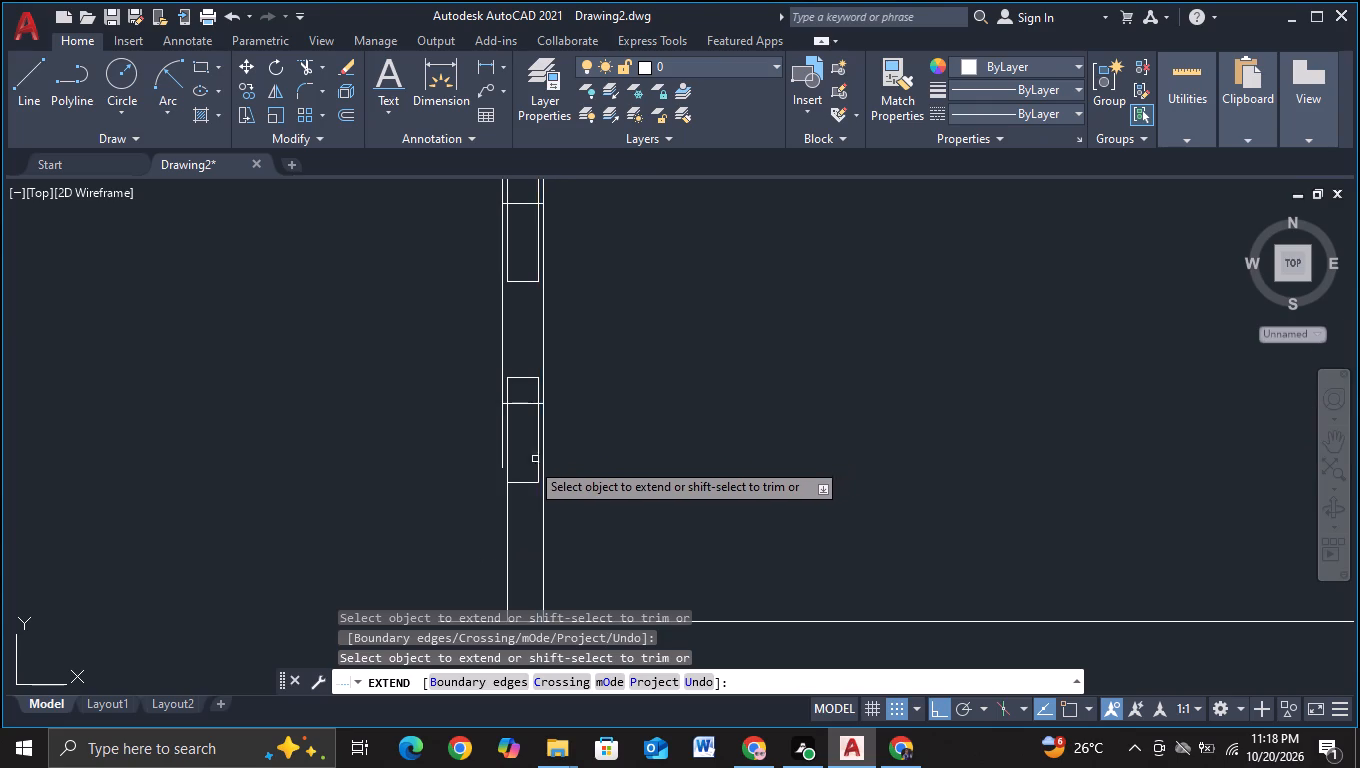
{"action": "left_click", "coordinate": [500, 462]}
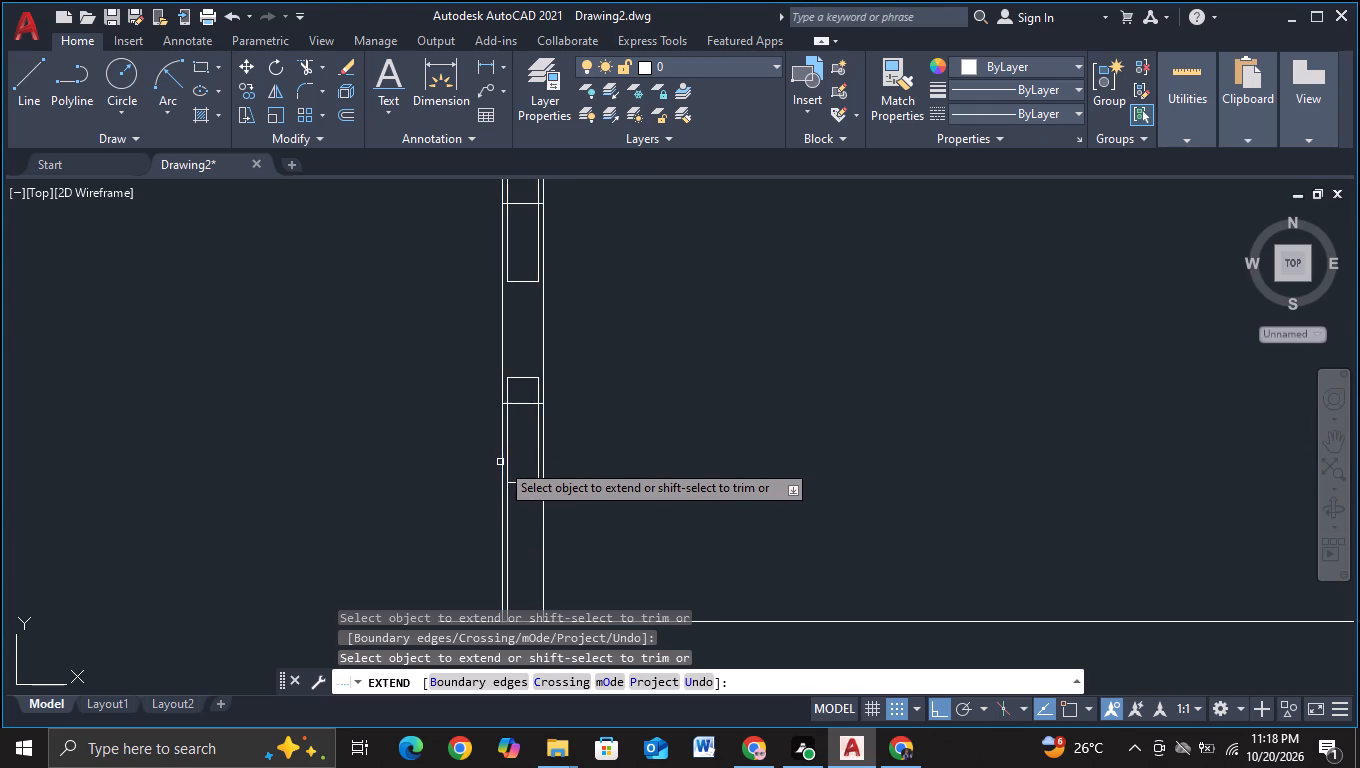
{"action": "key", "text": "Escape"}
Trim the panel edge overrunning to the ground line, and the cap line crossing the lowest inset panel together with its side stubs.
{"action": "left_click", "coordinate": [303, 62]}
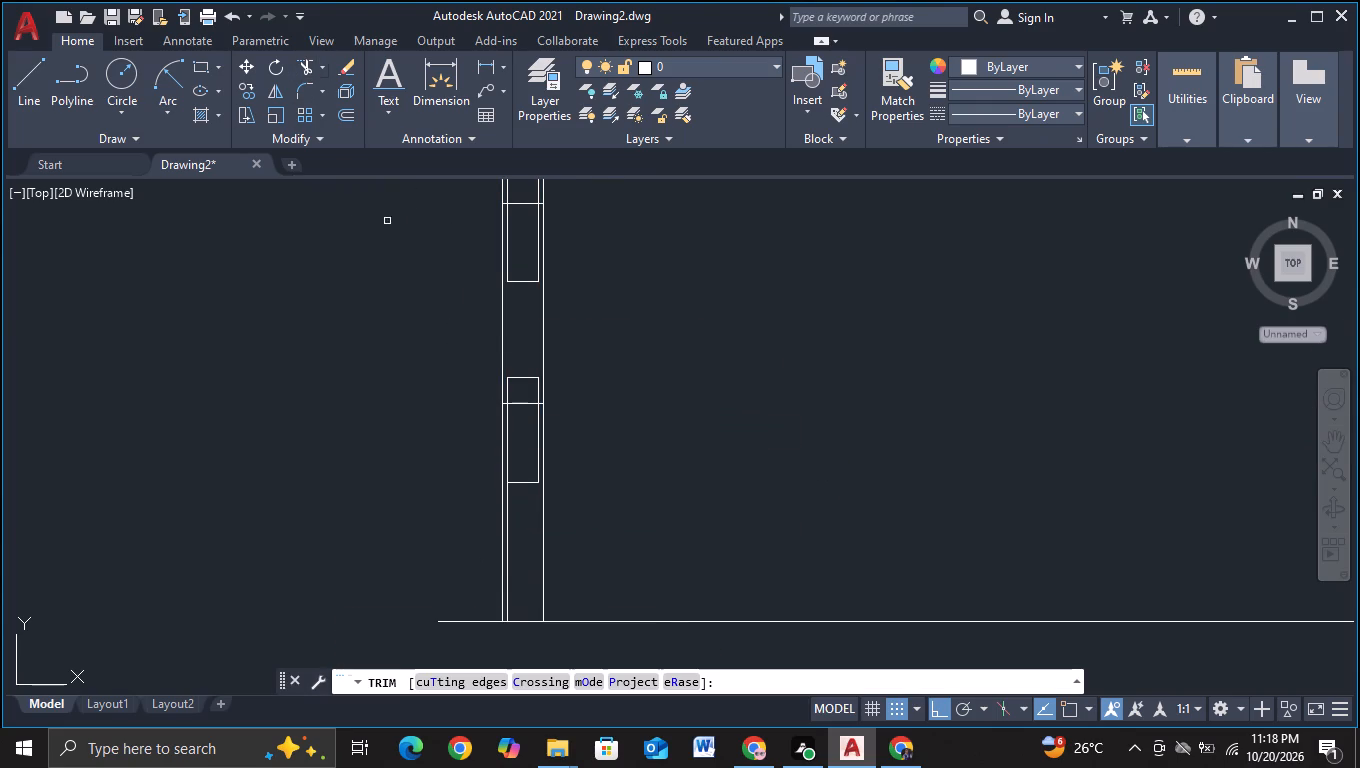
{"action": "left_click", "coordinate": [508, 563]}
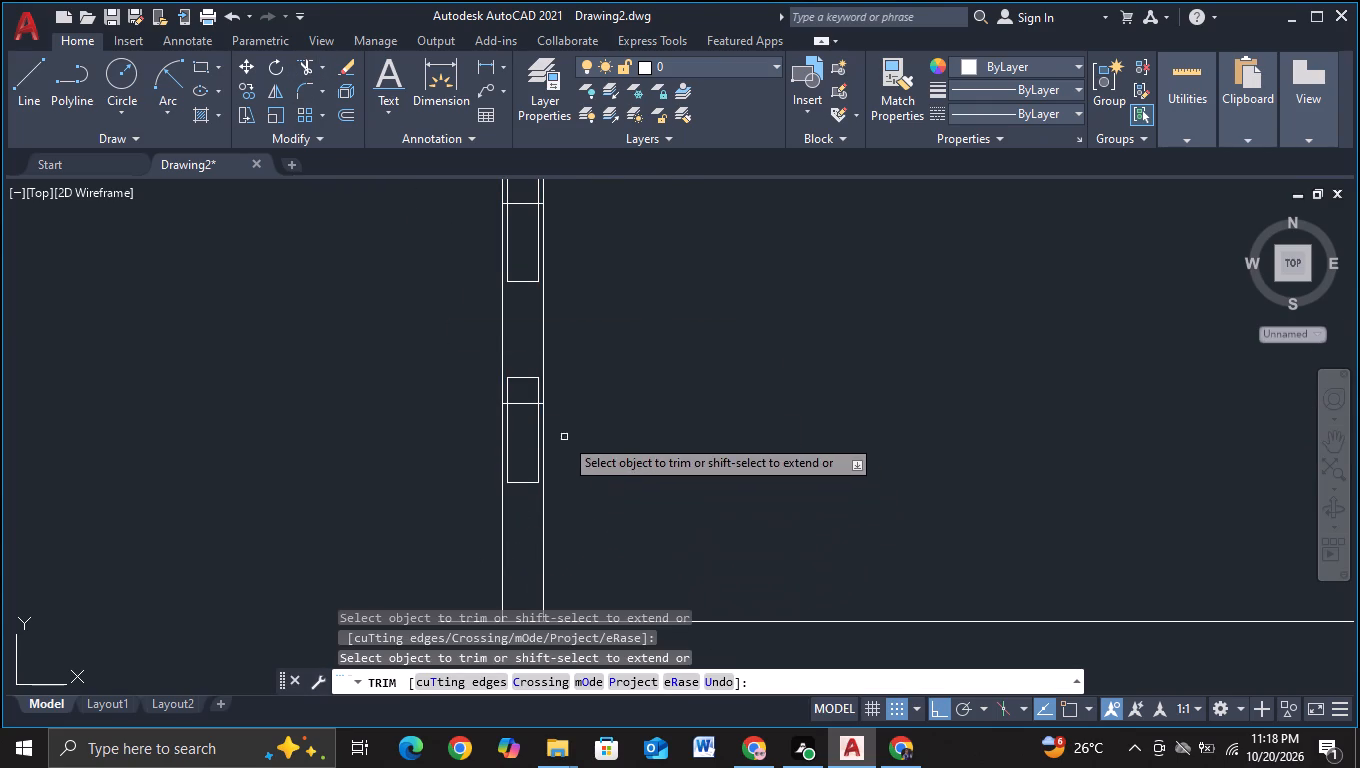
{"action": "left_click", "coordinate": [523, 403]}
{"action": "scroll", "coordinate": [511, 405], "scroll_direction": "up", "scroll_amount": 1}
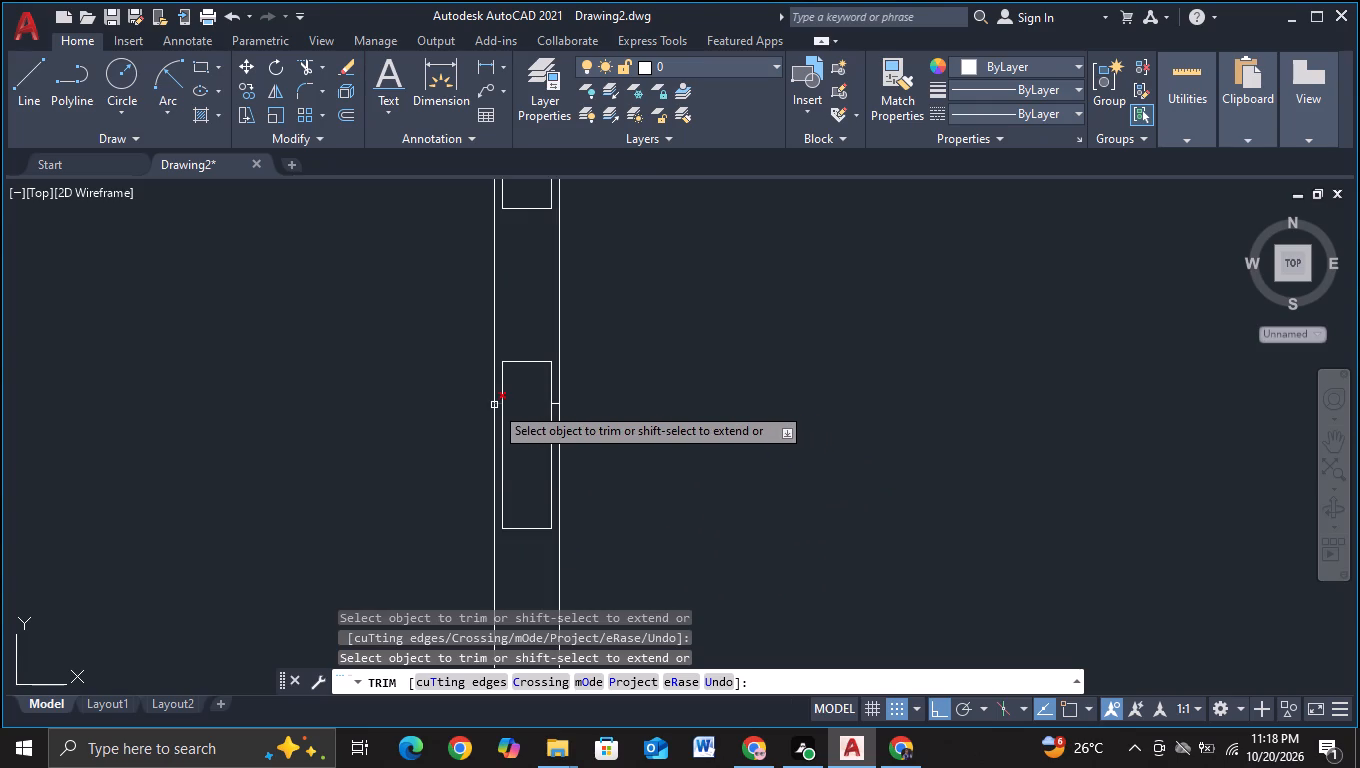
{"action": "left_click", "coordinate": [494, 405]}
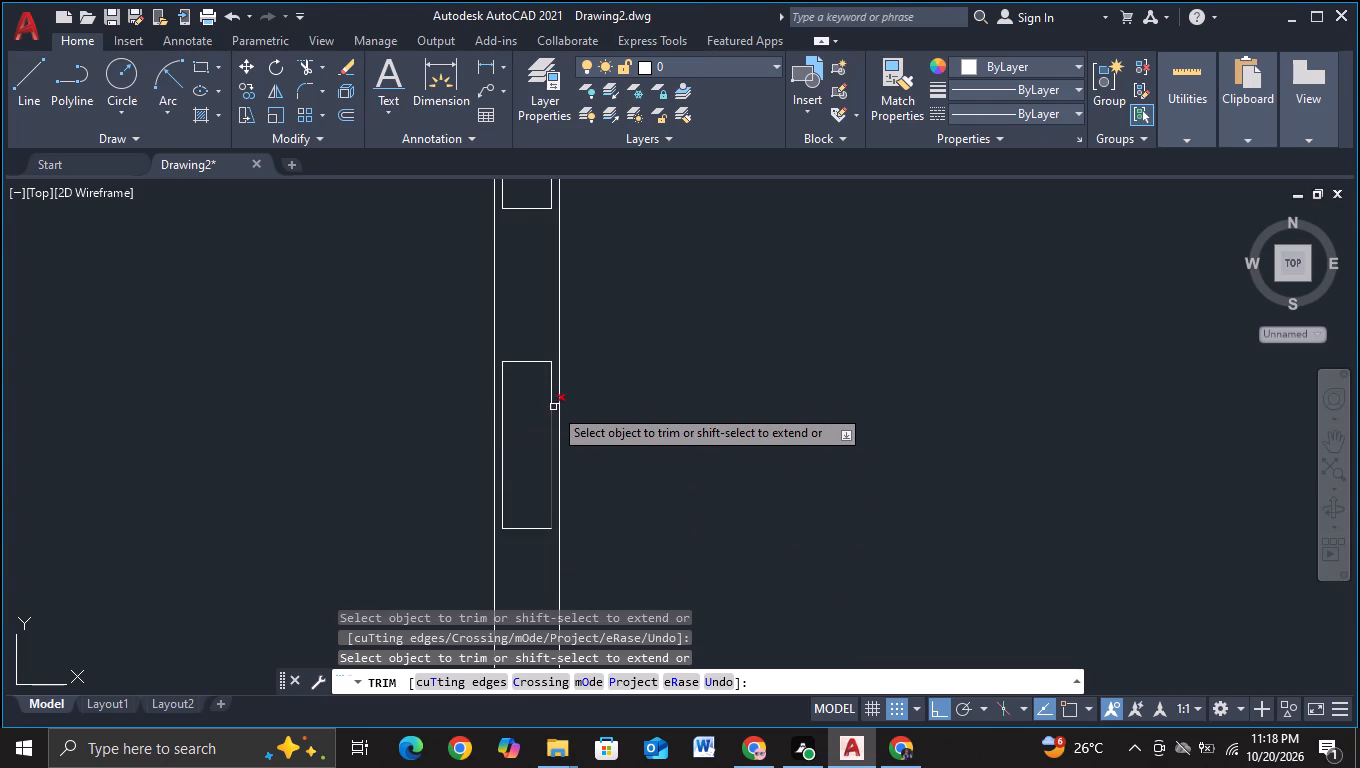
{"action": "left_click", "coordinate": [553, 407]}
{"action": "middle_click_drag", "start_coordinate": [609, 397], "coordinate": [608, 612]}
{"action": "middle_click_drag", "start_coordinate": [595, 551], "coordinate": [609, 331]}
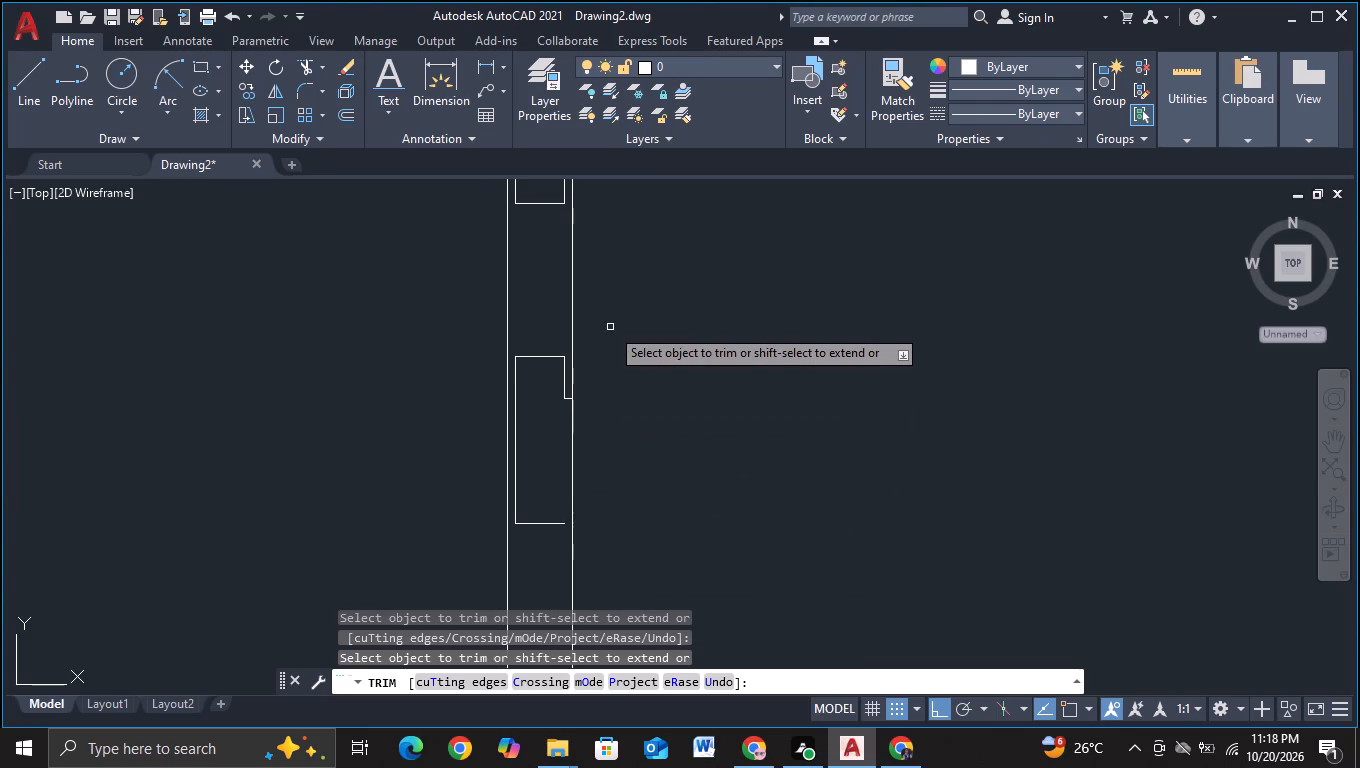
{"action": "key", "text": "ctrl+z"}
{"action": "scroll", "coordinate": [557, 419], "scroll_direction": "up", "scroll_amount": 1, "text": "ctrl"}
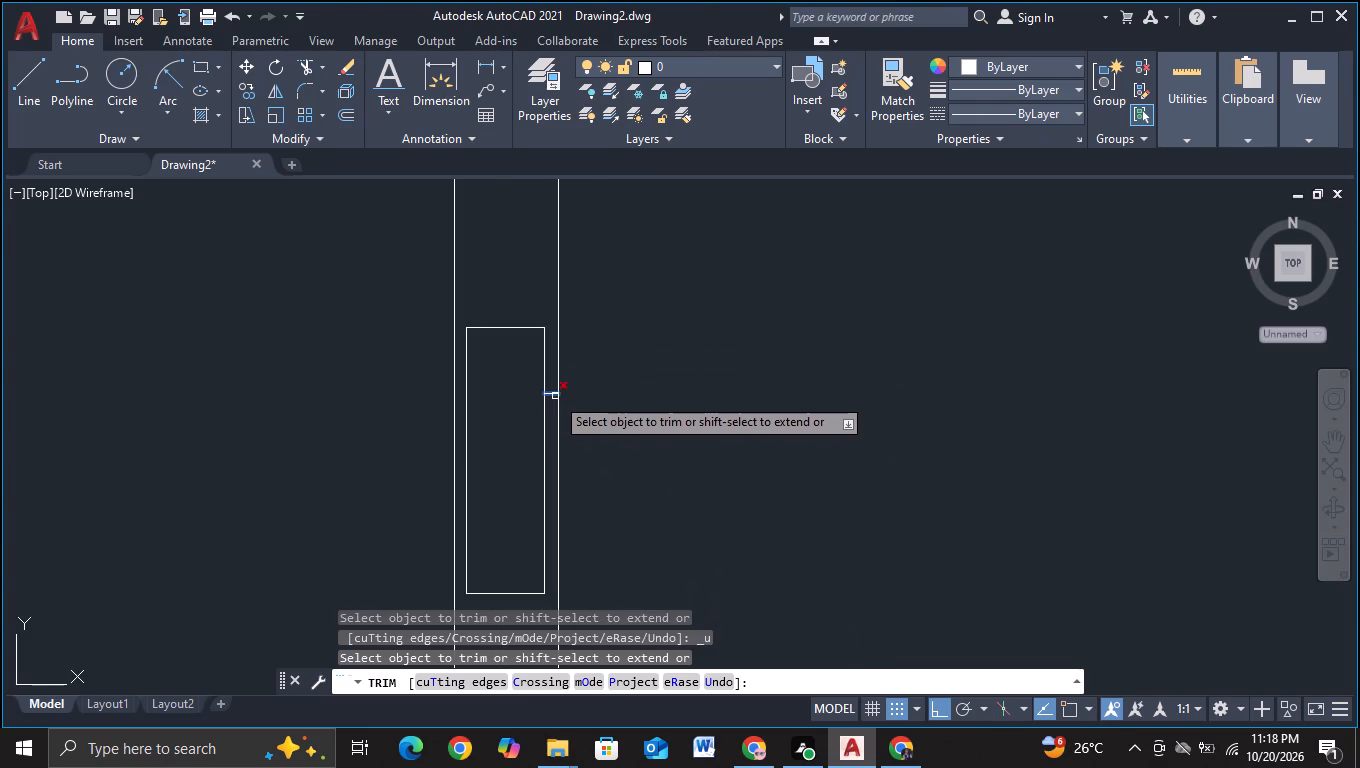
{"action": "left_click", "coordinate": [555, 395]}
Erase the two cap lines that cross the tower's two middle inset panels.
{"action": "scroll", "coordinate": [623, 391], "scroll_direction": "down", "scroll_amount": 1}
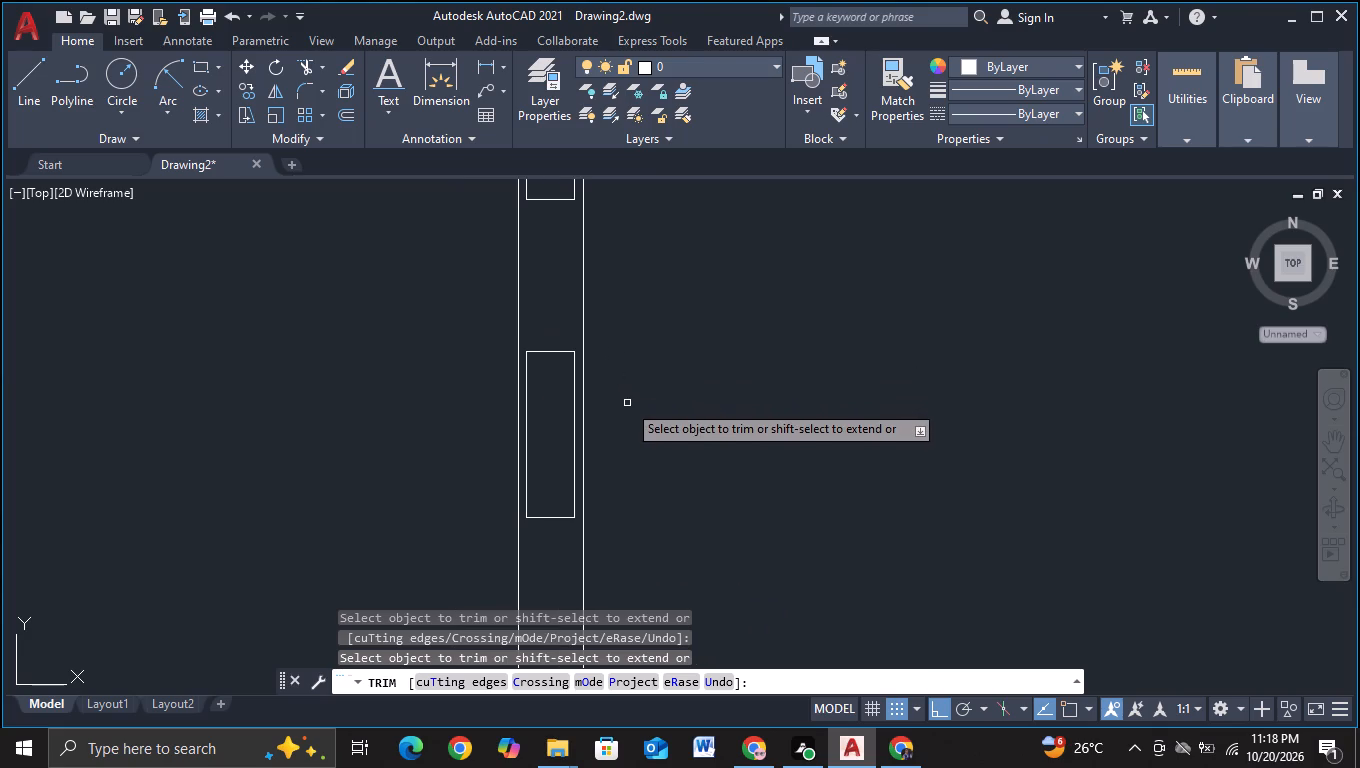
{"action": "middle_click_drag", "start_coordinate": [627, 397], "coordinate": [624, 456]}
{"action": "middle_click_drag", "start_coordinate": [616, 336], "coordinate": [619, 417]}
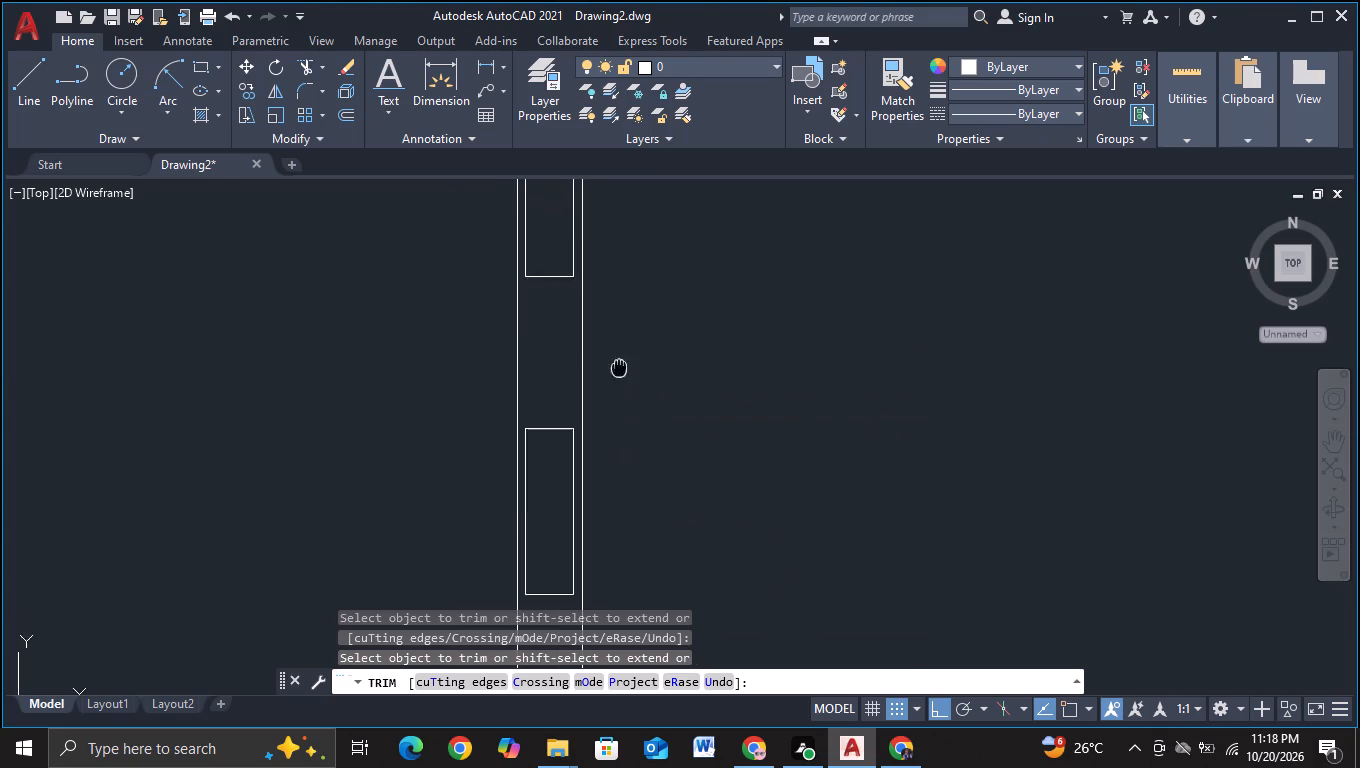
{"action": "middle_click_drag", "start_coordinate": [619, 417], "coordinate": [604, 520]}
{"action": "key", "text": "Escape"}
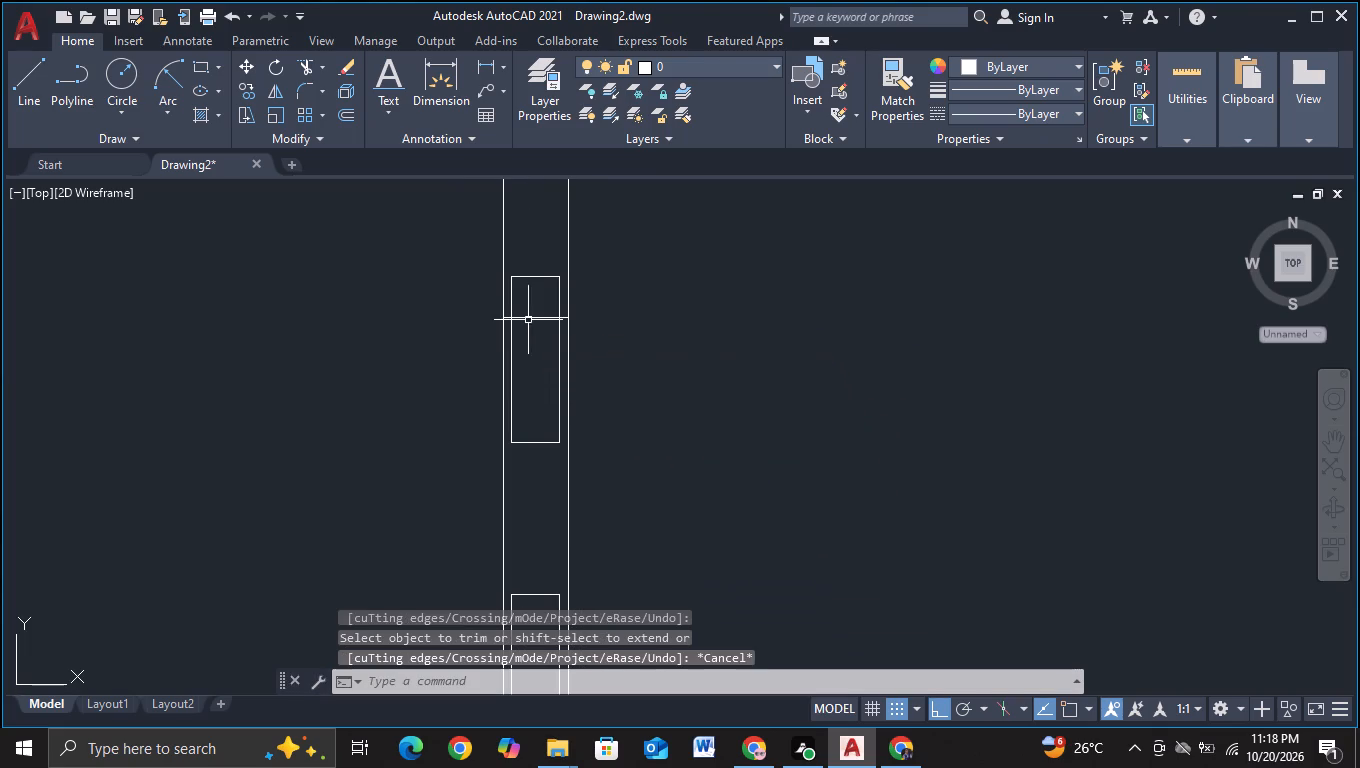
{"action": "left_click", "coordinate": [546, 318]}
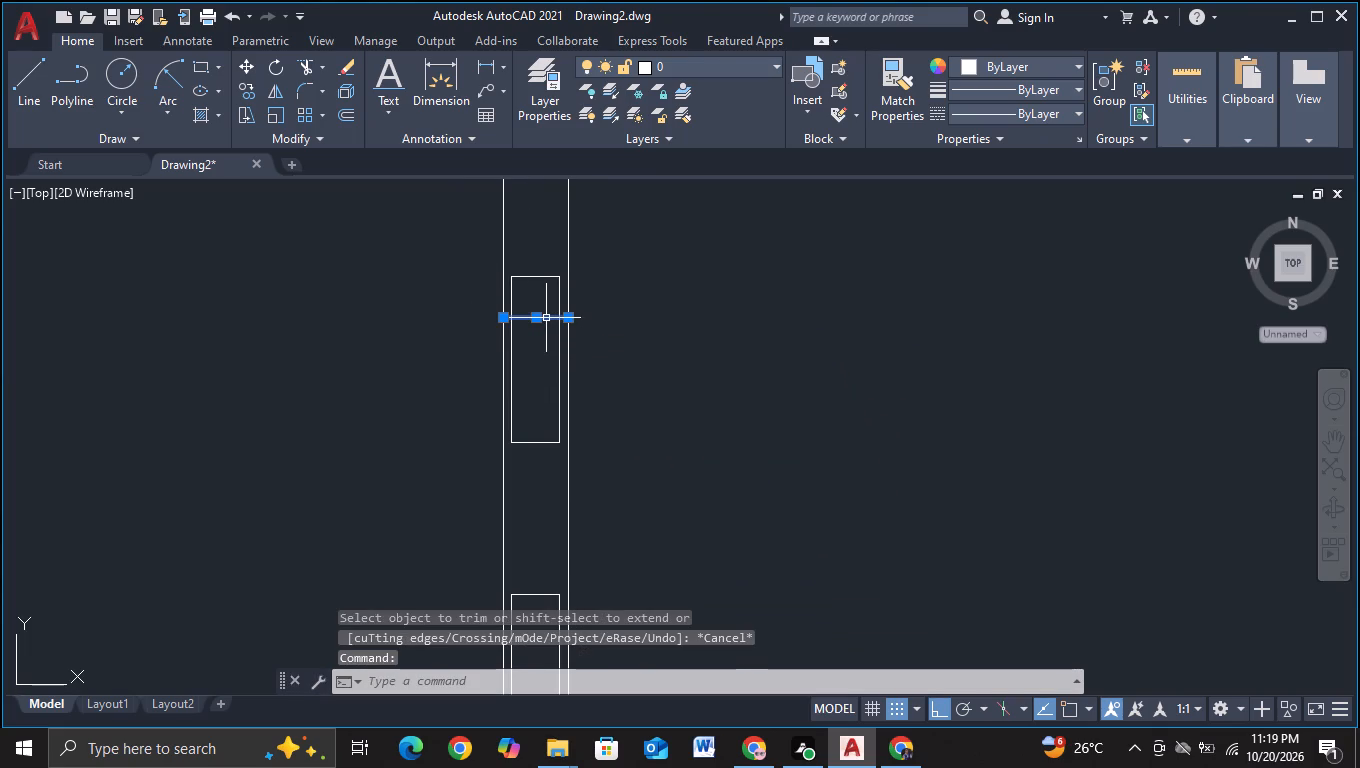
{"action": "key", "text": "Delete"}
{"action": "middle_click_drag", "start_coordinate": [656, 301], "coordinate": [654, 538]}
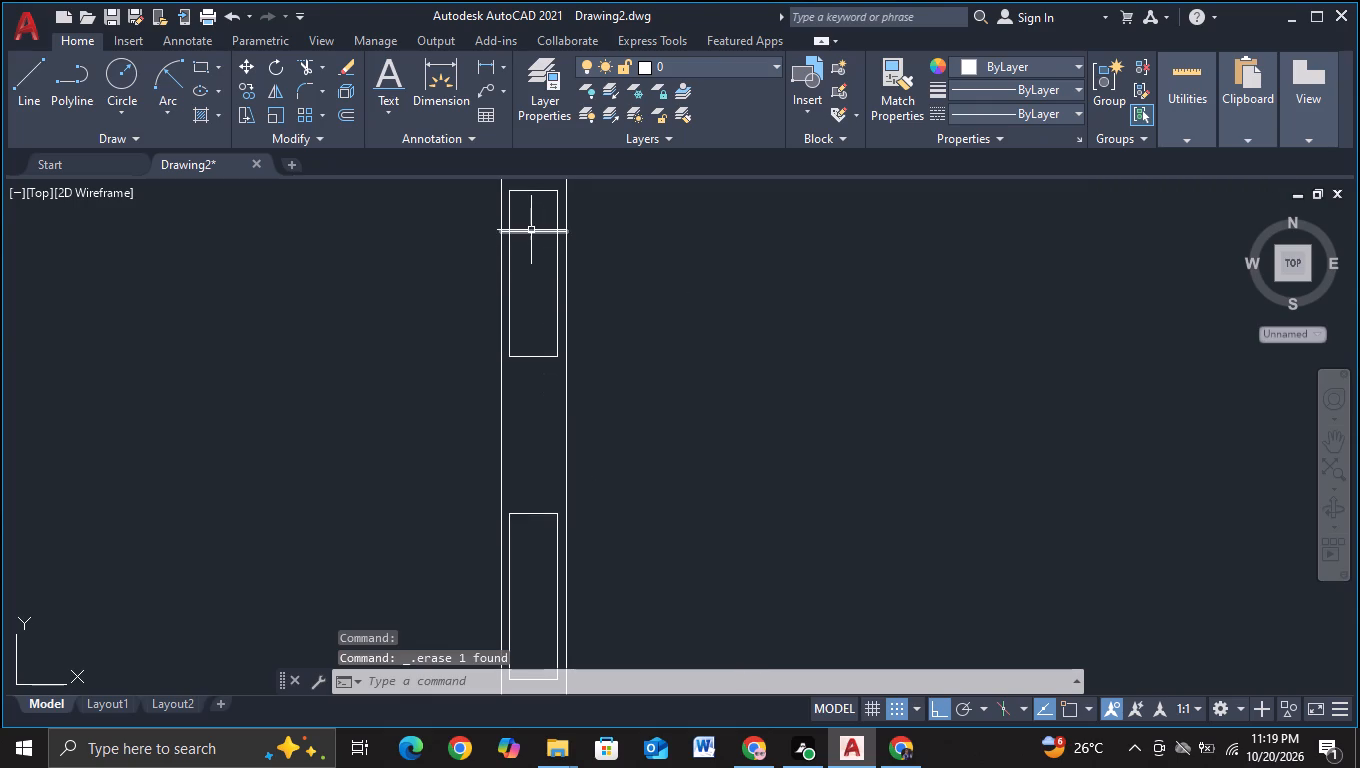
{"action": "left_click", "coordinate": [531, 230]}
{"action": "key", "text": "Delete"}
Trim the tower's top line where it crosses the topmost inset panel.
{"action": "scroll", "coordinate": [553, 259], "scroll_direction": "down", "scroll_amount": 1}
{"action": "middle_click_drag", "start_coordinate": [557, 271], "coordinate": [588, 495]}
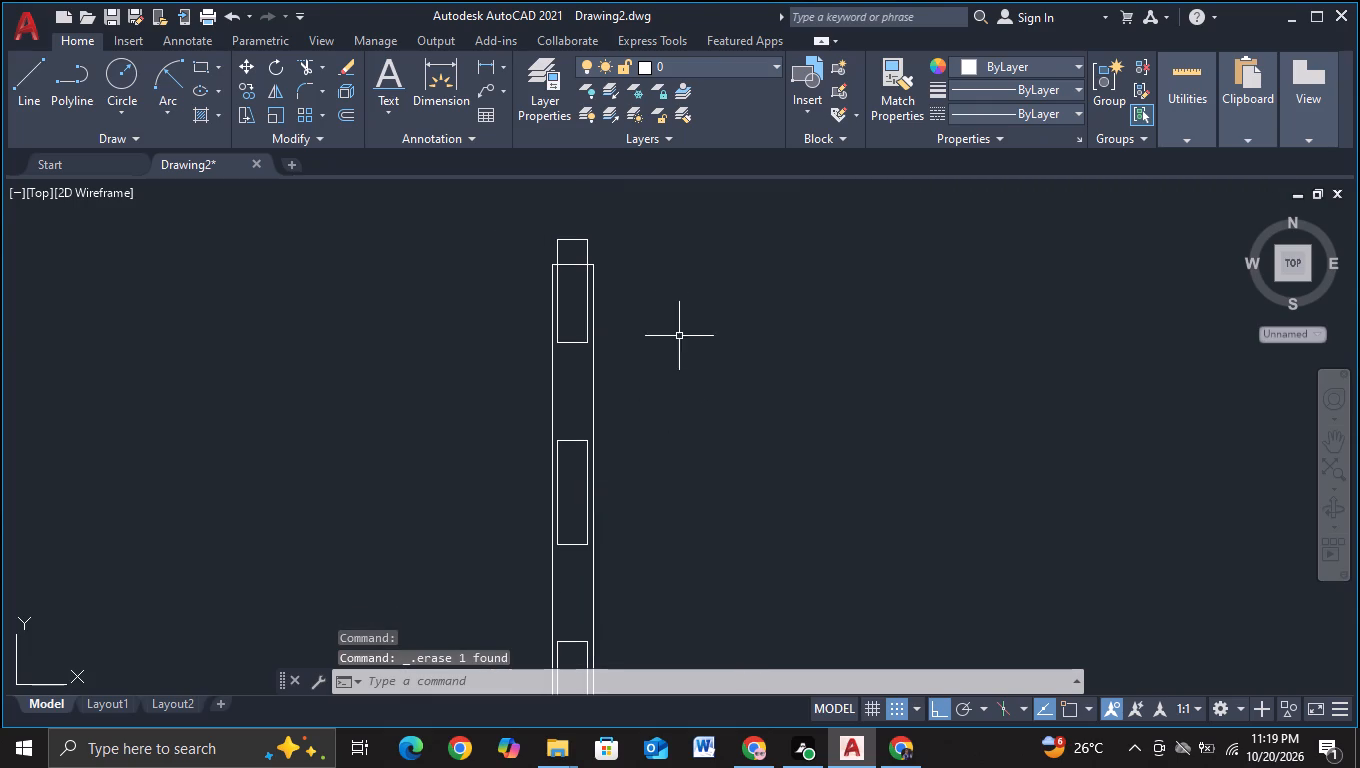
{"action": "scroll", "coordinate": [654, 382], "scroll_direction": "down", "scroll_amount": 2}
{"action": "middle_click_drag", "start_coordinate": [687, 466], "coordinate": [660, 370]}
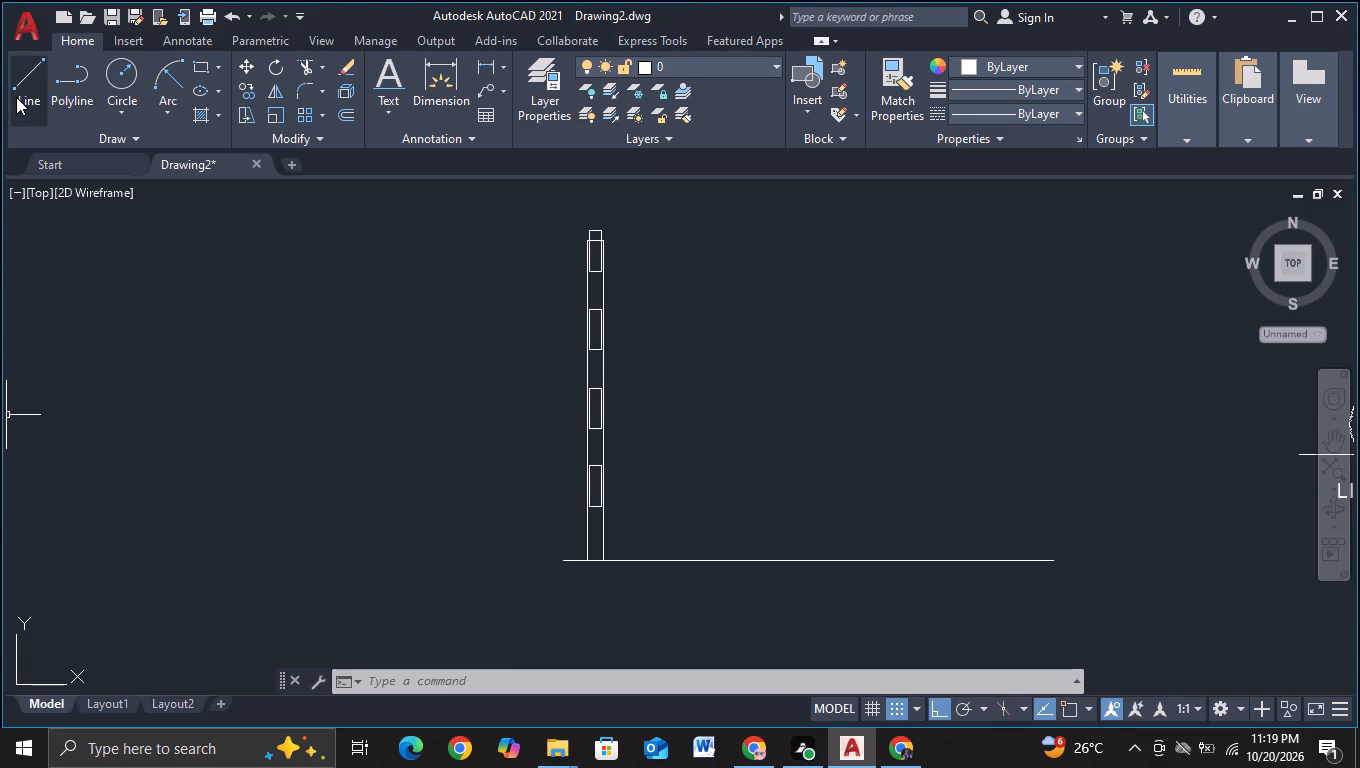
{"action": "left_click", "coordinate": [308, 69]}
{"action": "scroll", "coordinate": [611, 244], "scroll_direction": "up", "scroll_amount": 1}
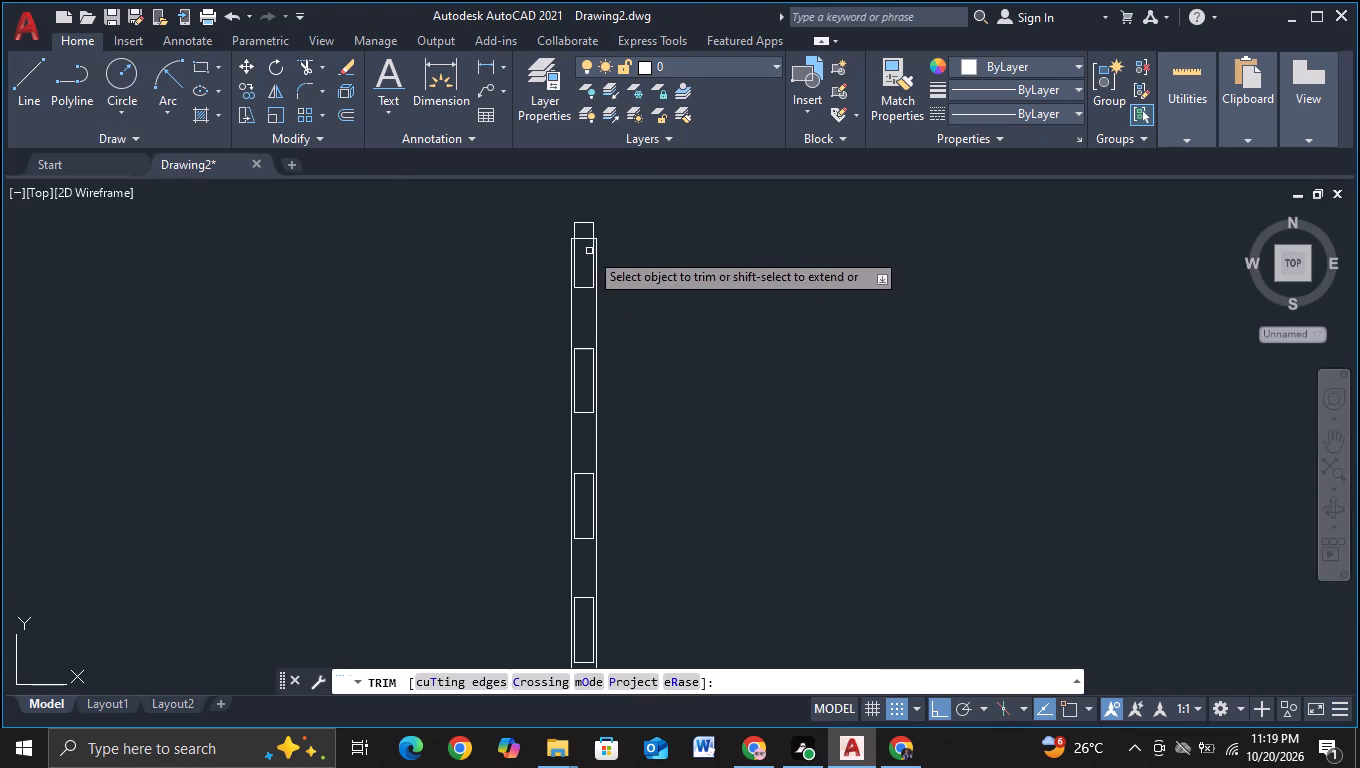
{"action": "left_click", "coordinate": [581, 240]}
Draw a horizontal line about 700 long from inside the topmost inset panel outward, parallel to the ground line.
{"action": "left_click", "coordinate": [38, 106]}
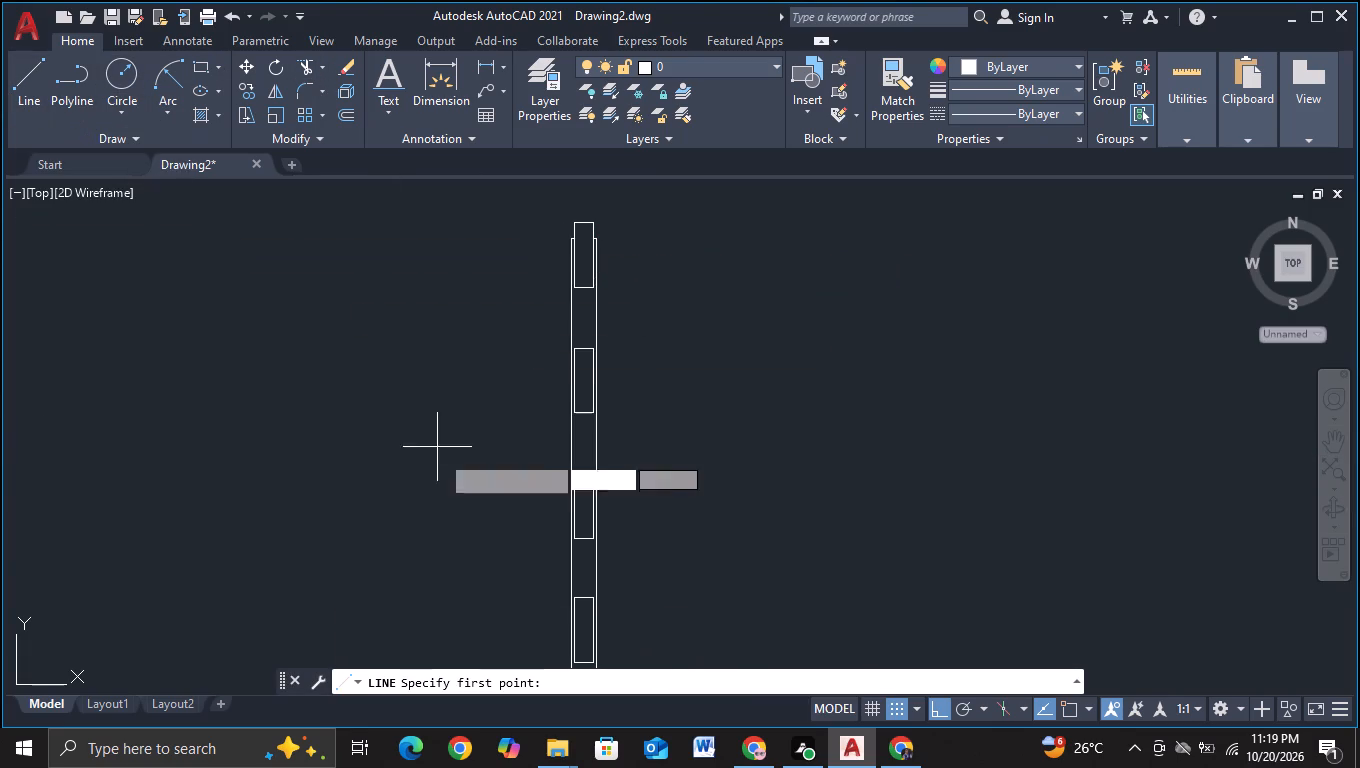
{"action": "middle_click_drag", "start_coordinate": [450, 422], "coordinate": [357, 470]}
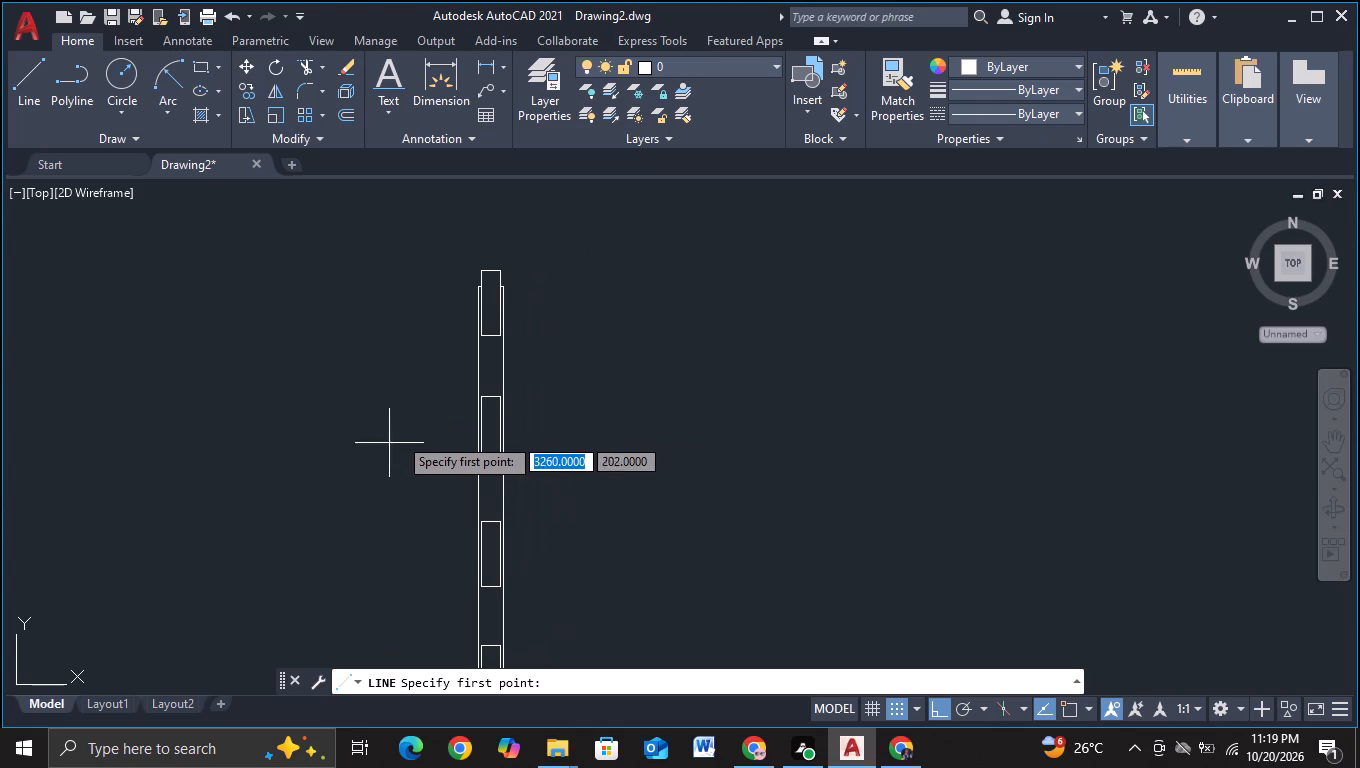
{"action": "scroll", "coordinate": [472, 412], "scroll_direction": "up", "scroll_amount": 2}
{"action": "middle_click_drag", "start_coordinate": [474, 427], "coordinate": [383, 689]}
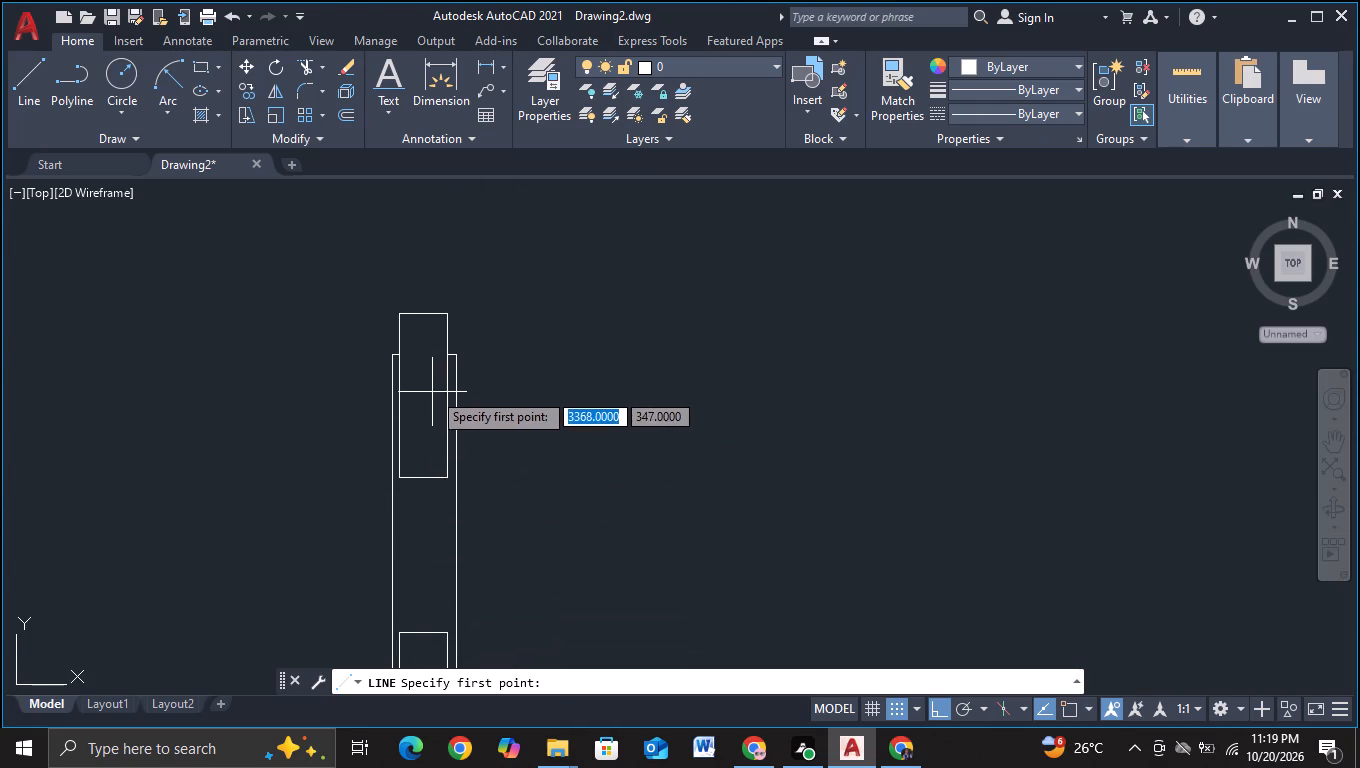
{"action": "left_click", "coordinate": [429, 385]}
{"action": "scroll", "coordinate": [907, 390], "scroll_direction": "down", "scroll_amount": 1}
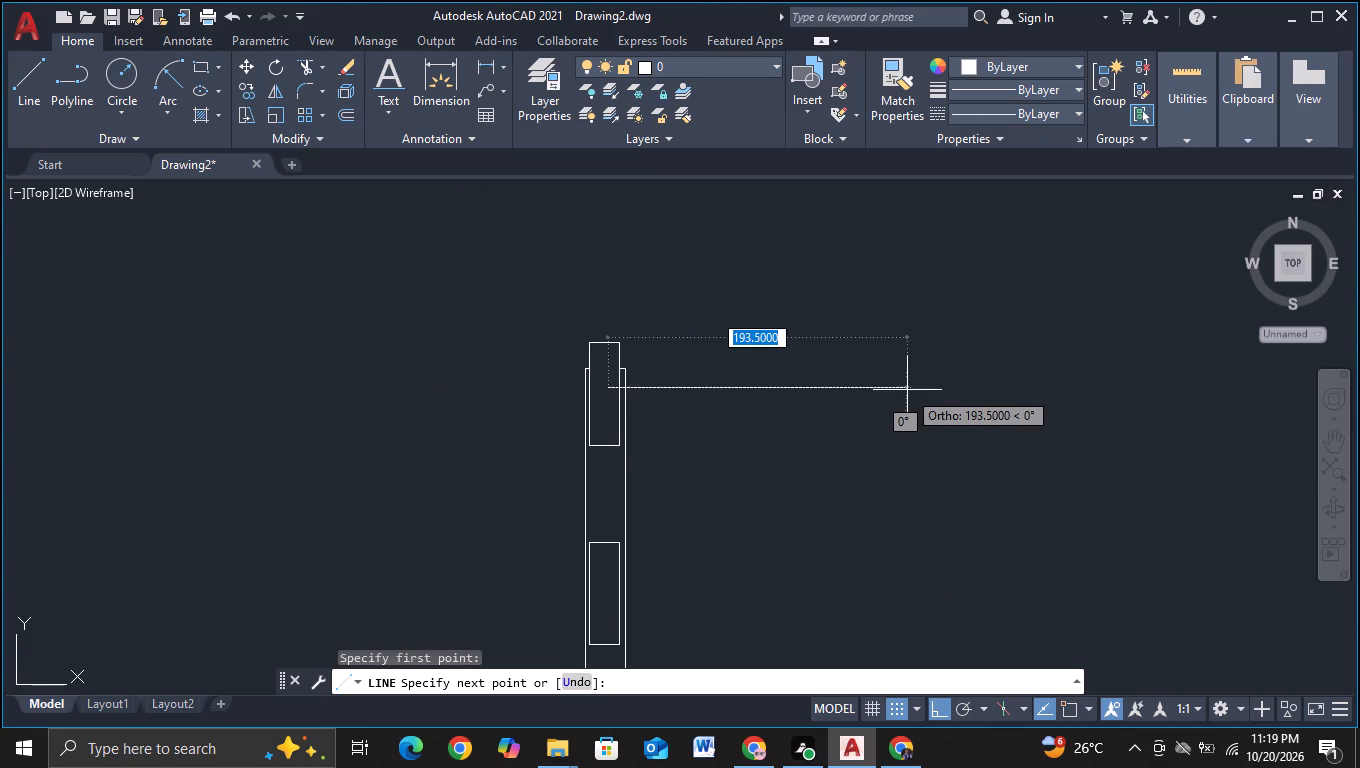
{"action": "middle_click_drag", "start_coordinate": [907, 390], "coordinate": [447, 410]}
{"action": "scroll", "coordinate": [1027, 392], "scroll_direction": "down", "scroll_amount": 3}
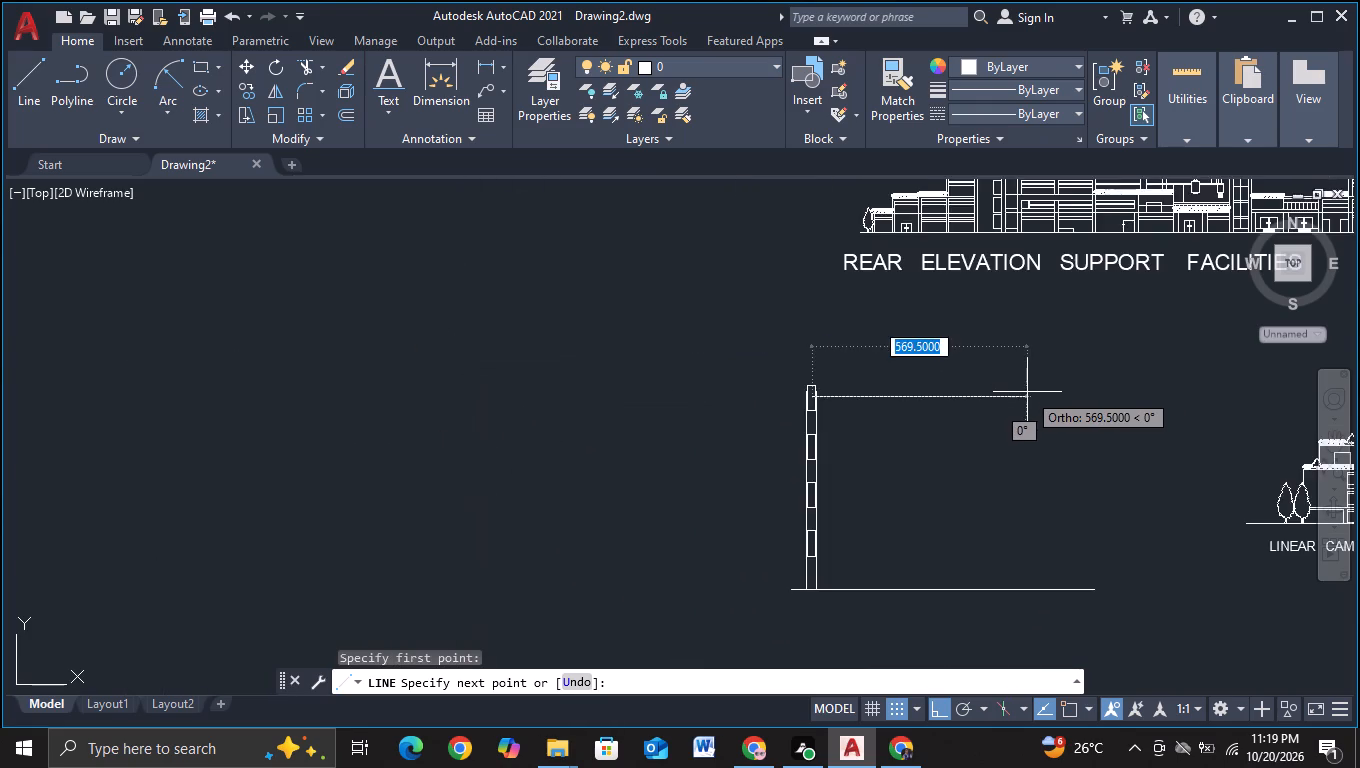
{"action": "middle_click_drag", "start_coordinate": [1027, 392], "coordinate": [628, 388]}
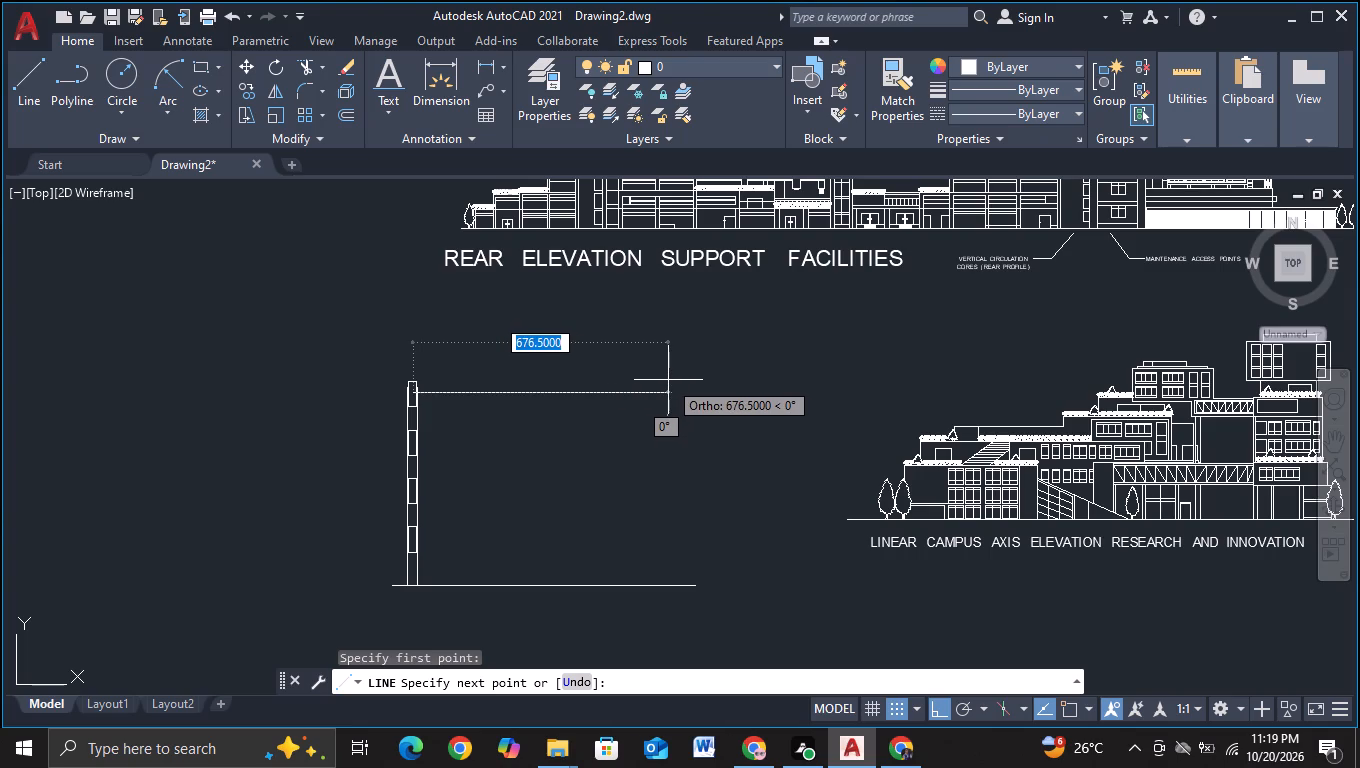
{"action": "left_click", "coordinate": [680, 381]}
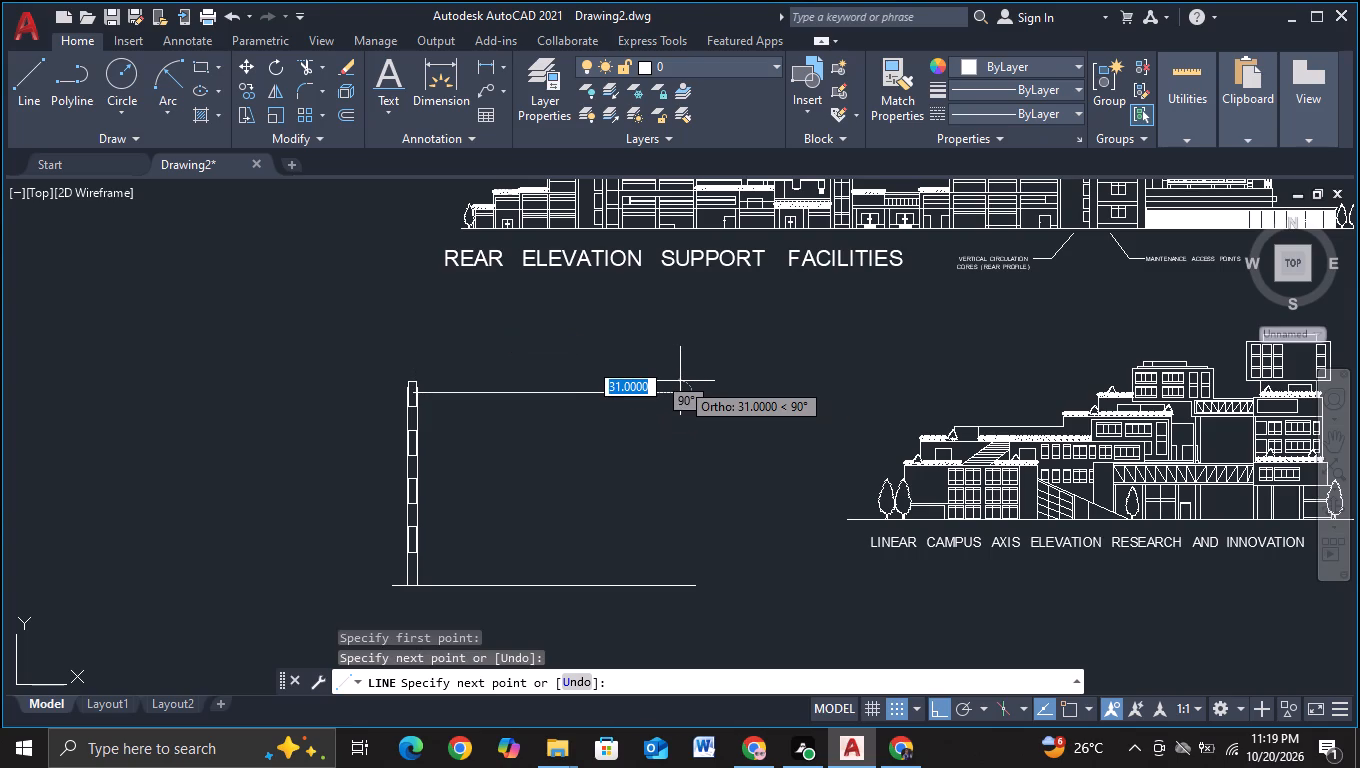
{"action": "key", "text": "Escape"}
{"action": "key", "text": "grave"}
{"action": "key", "text": "Escape"}
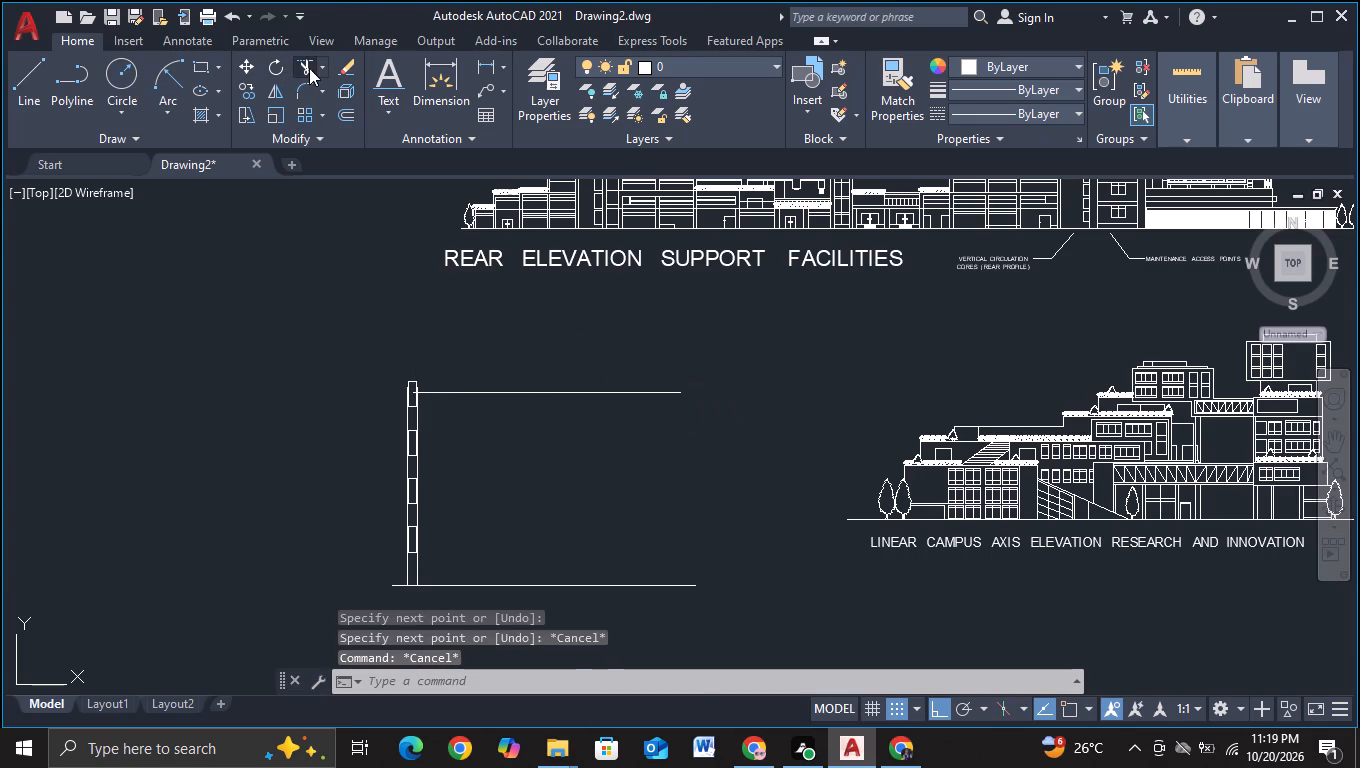
Trim the new horizontal line's overrun inside the tower, back to the tower's nearer side line.
{"action": "left_click", "coordinate": [309, 68]}
{"action": "scroll", "coordinate": [440, 460], "scroll_direction": "up", "scroll_amount": 2}
{"action": "left_click", "coordinate": [367, 293]}
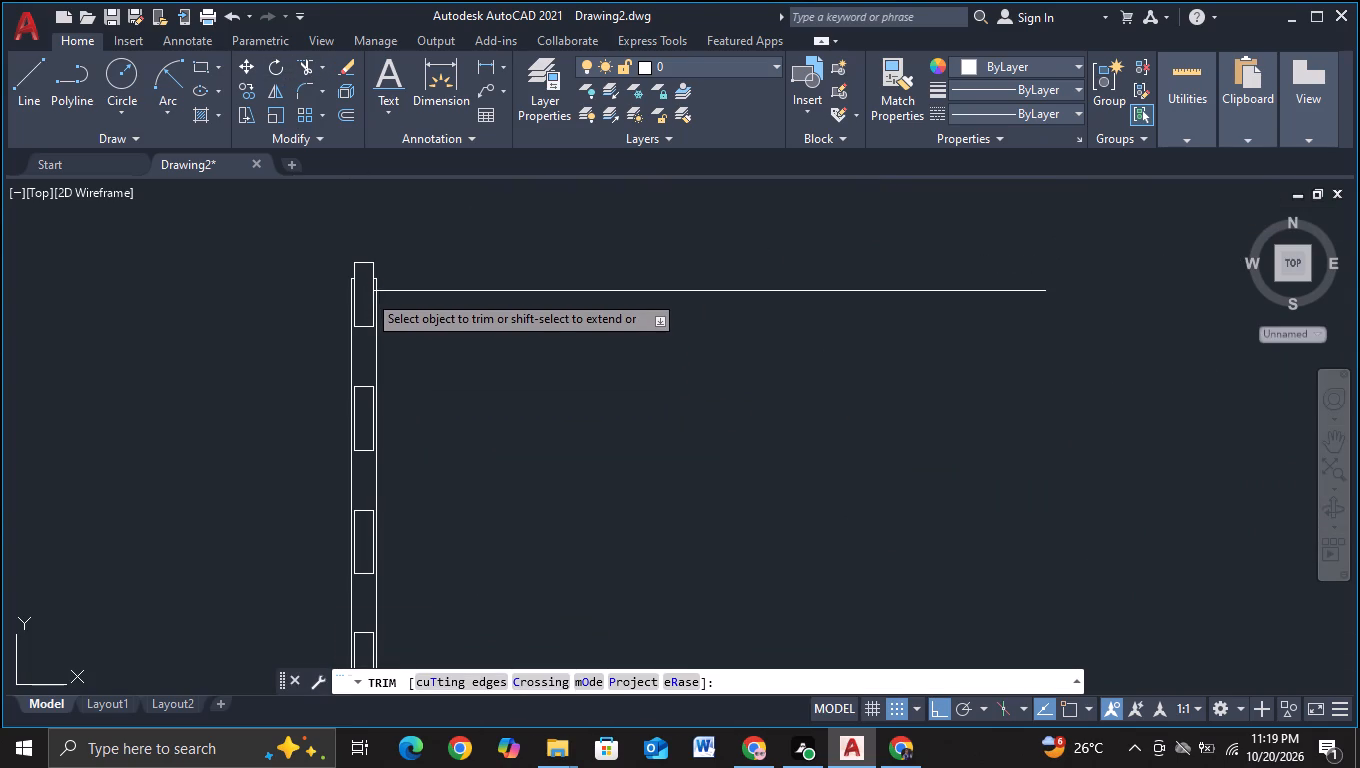
{"action": "key", "text": "Escape"}
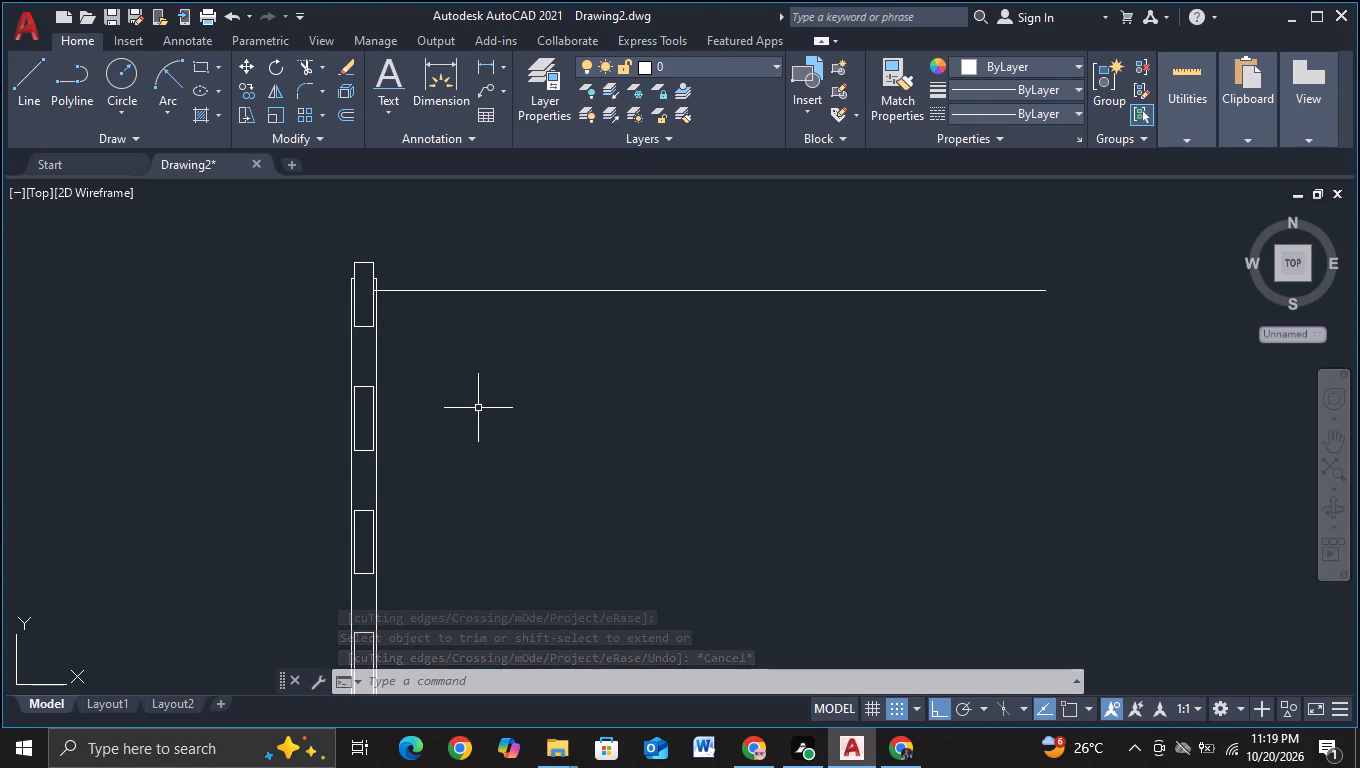
{"action": "key", "text": "Escape"}
{"action": "scroll", "coordinate": [378, 292], "scroll_direction": "up", "scroll_amount": 1}
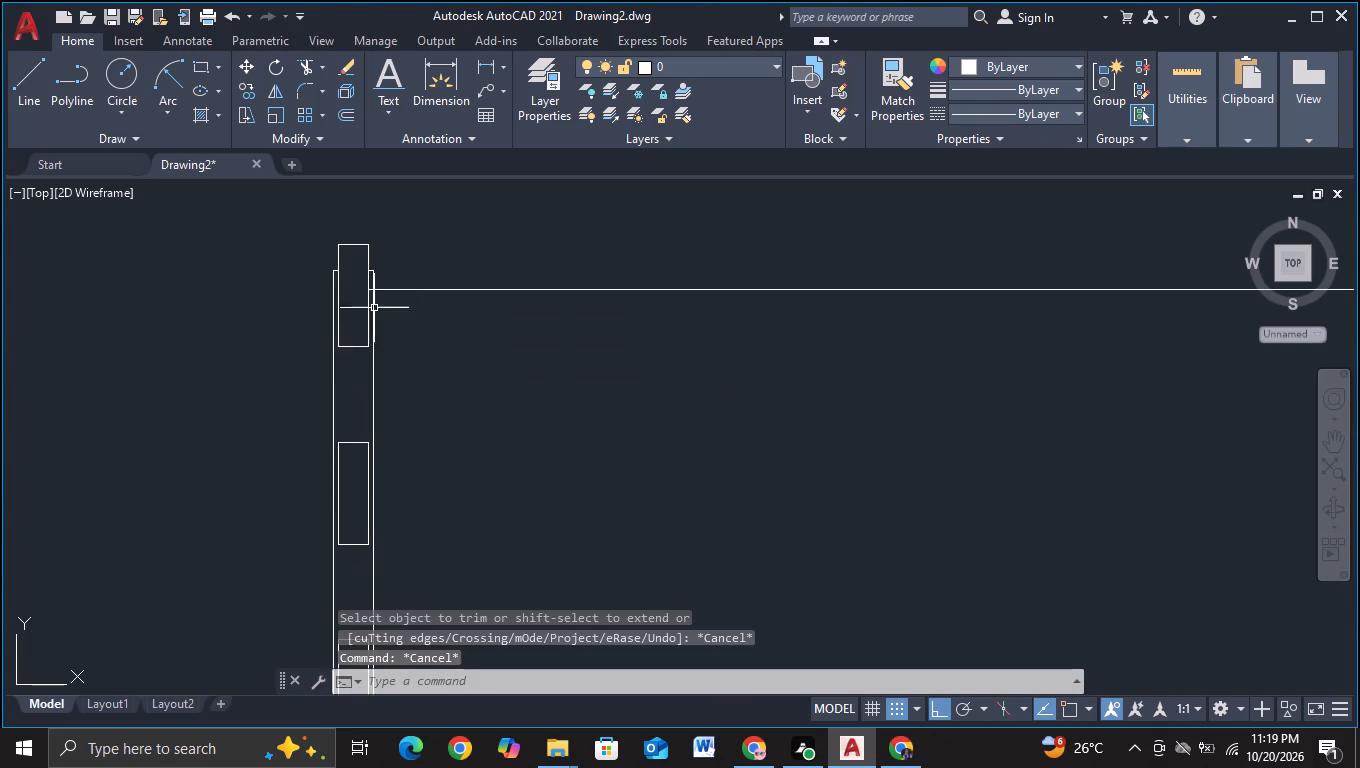
{"action": "scroll", "coordinate": [372, 339], "scroll_direction": "up", "scroll_amount": 2}
{"action": "left_click", "coordinate": [307, 64]}
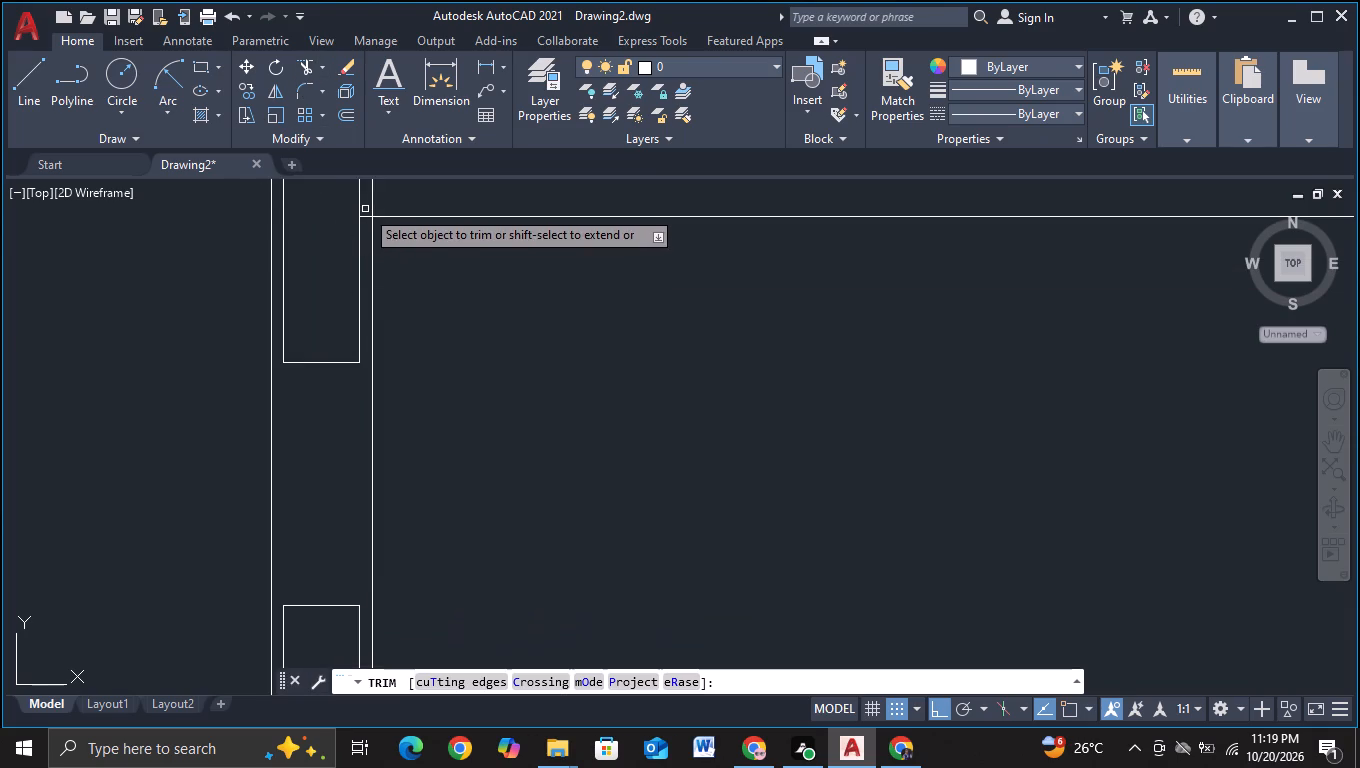
{"action": "left_click", "coordinate": [365, 220]}
{"action": "left_click", "coordinate": [363, 210]}
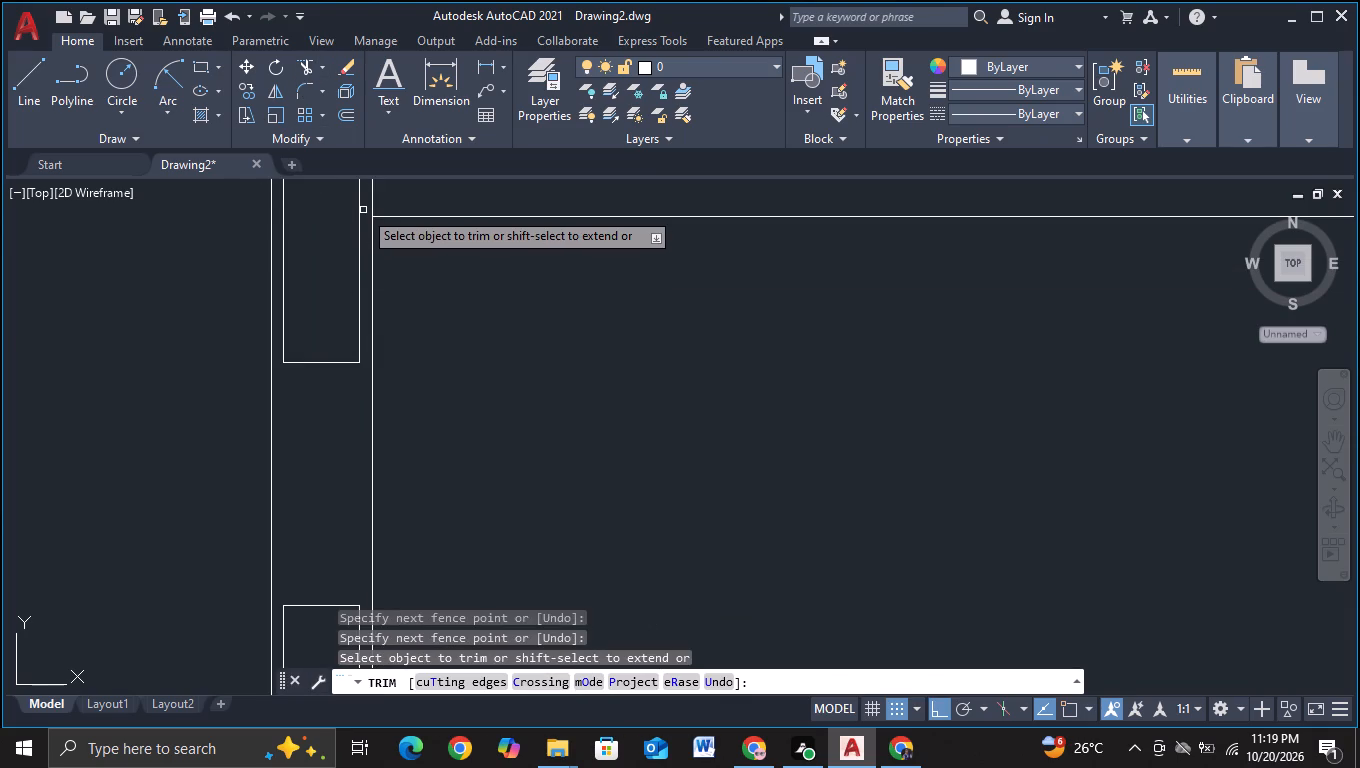
{"action": "key", "text": "Escape"}
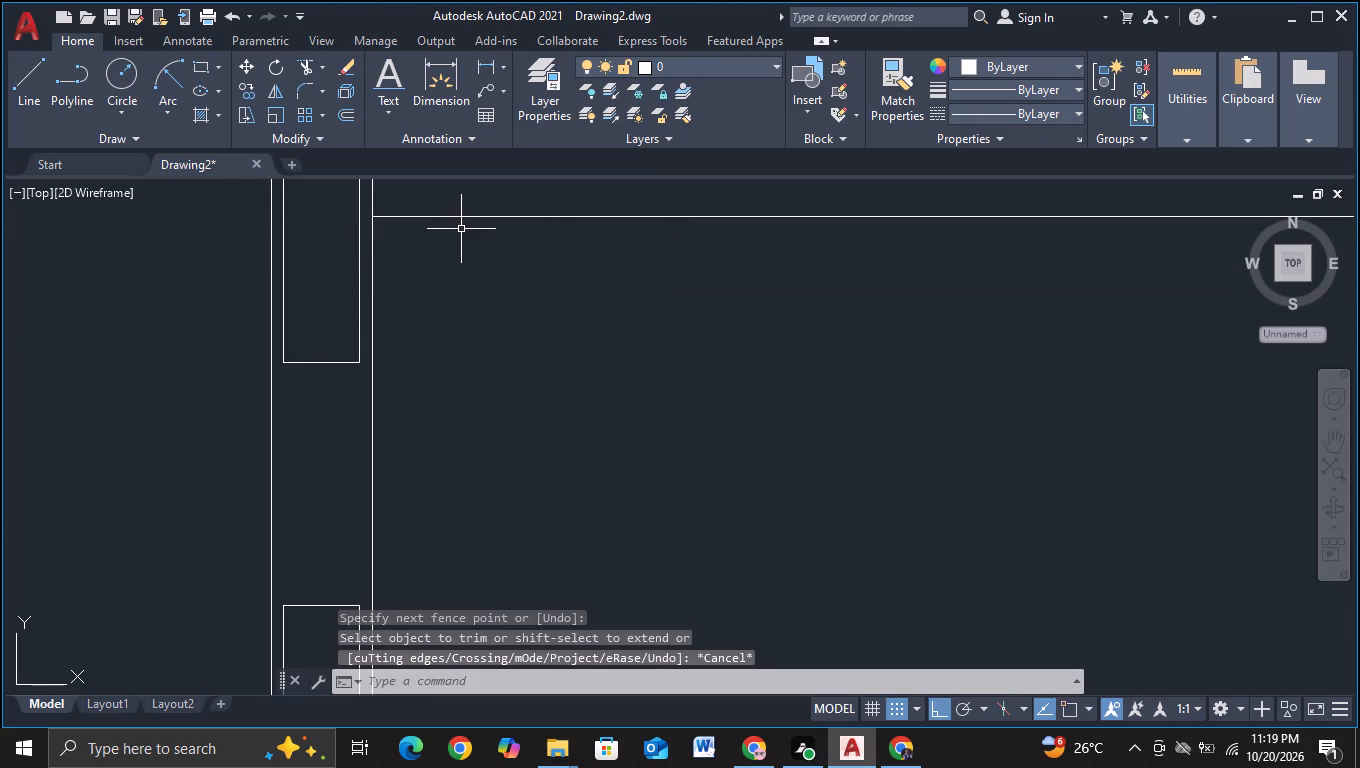
Copy the horizontal line about 18 below itself, and as a close pair at the second inset panel, its lower line about 152 down.
{"action": "left_click", "coordinate": [467, 214]}
{"action": "key", "text": "c"}
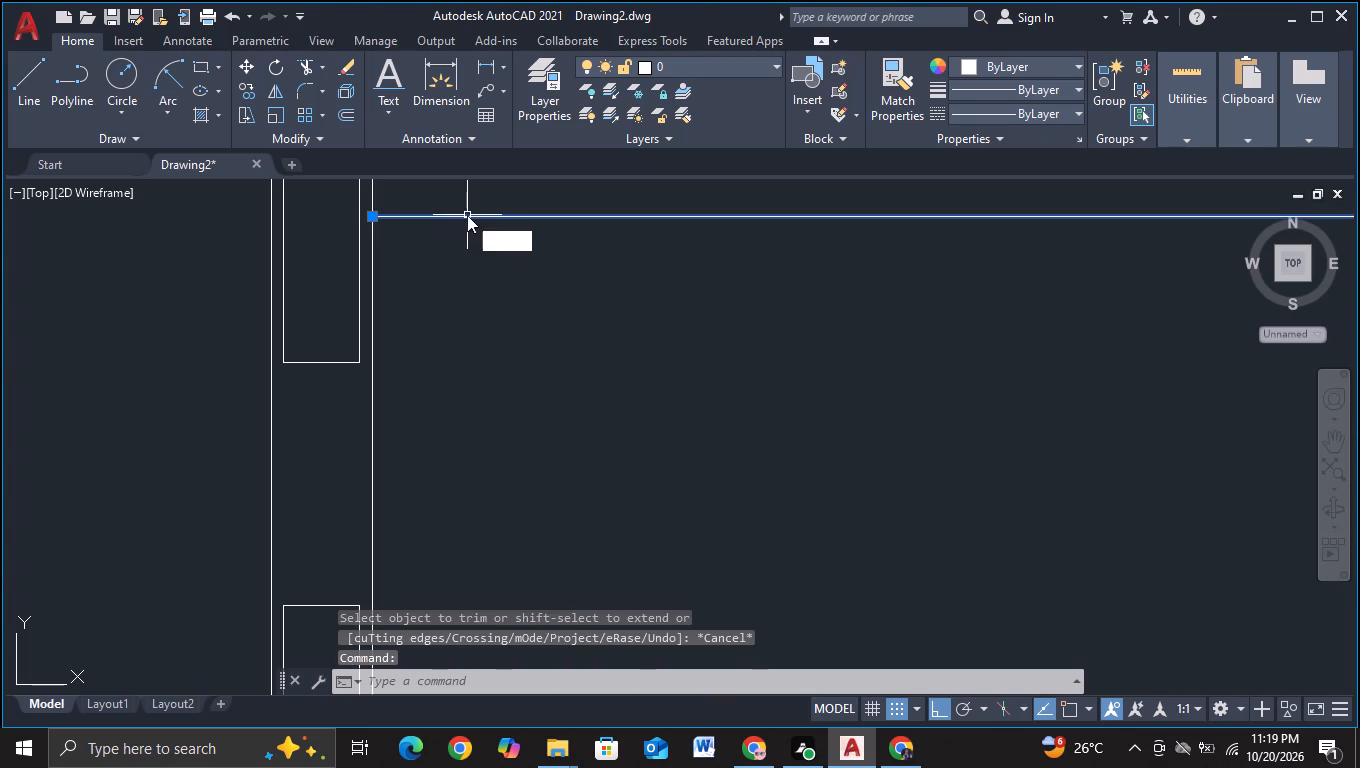
{"action": "left_click", "coordinate": [532, 287]}
{"action": "left_click", "coordinate": [506, 204]}
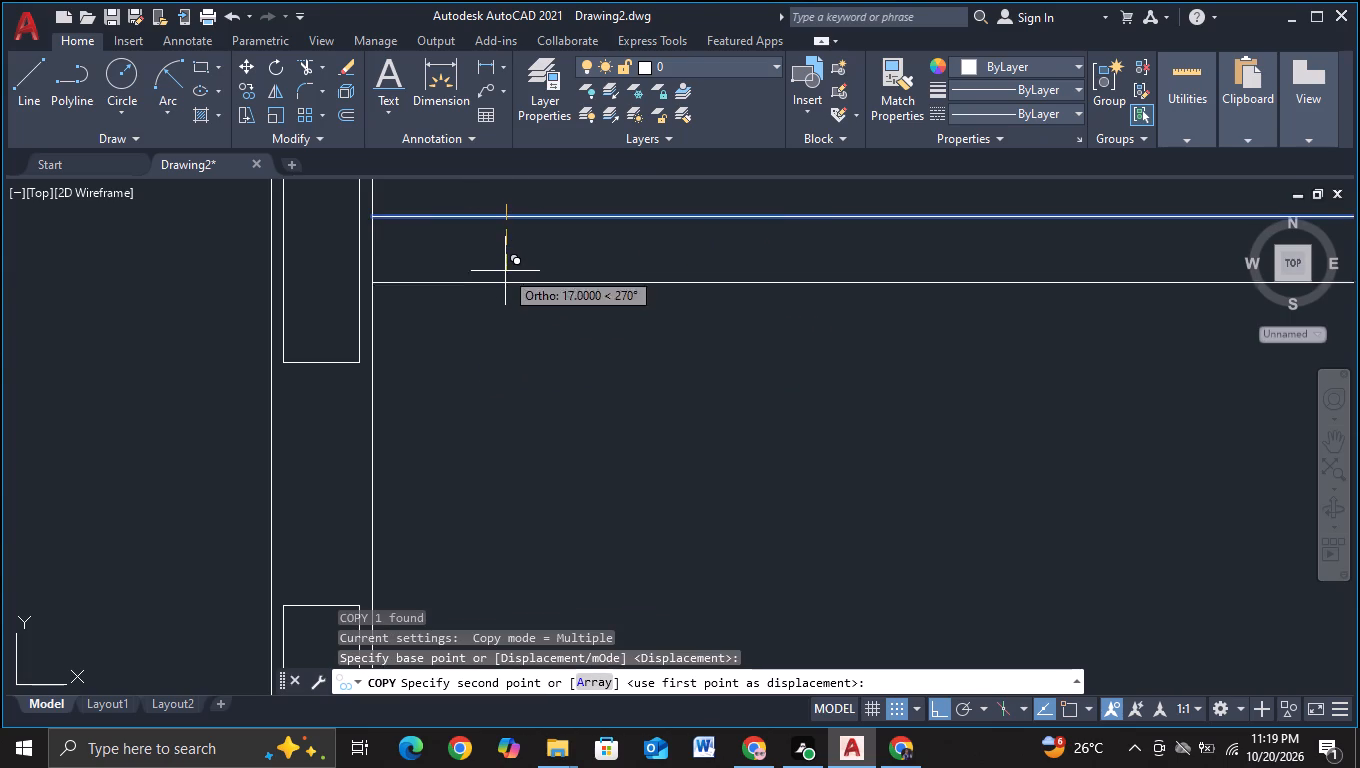
{"action": "scroll", "coordinate": [505, 277], "scroll_direction": "down", "scroll_amount": 2}
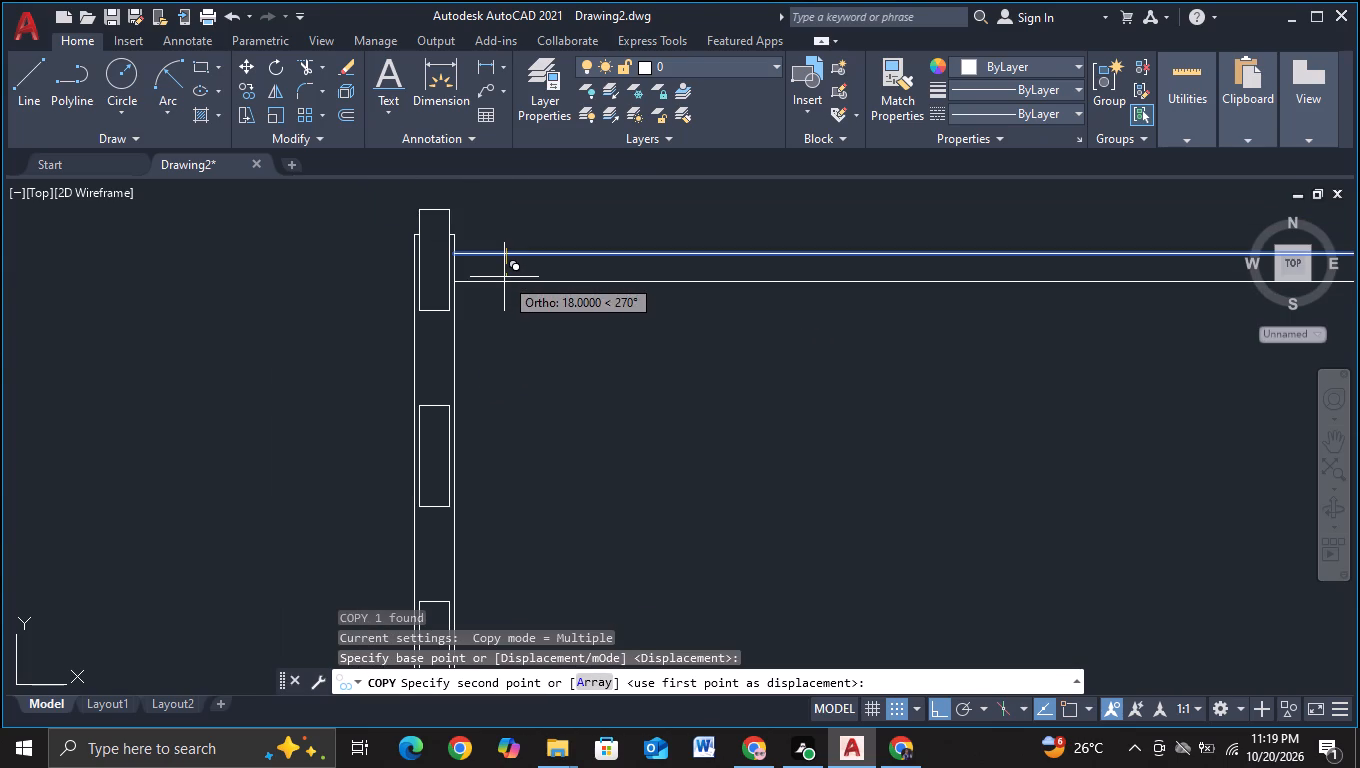
{"action": "left_click", "coordinate": [501, 277]}
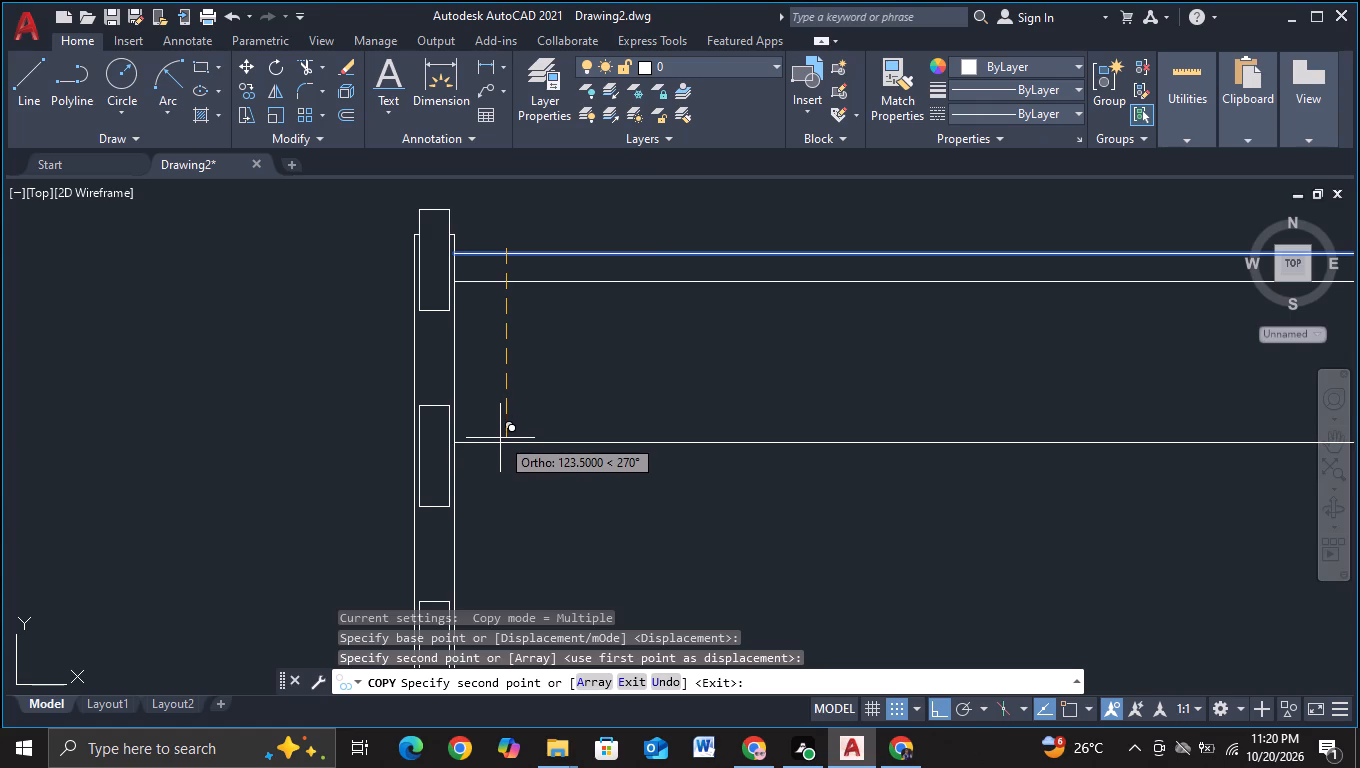
{"action": "middle_click_drag", "start_coordinate": [500, 439], "coordinate": [500, 392]}
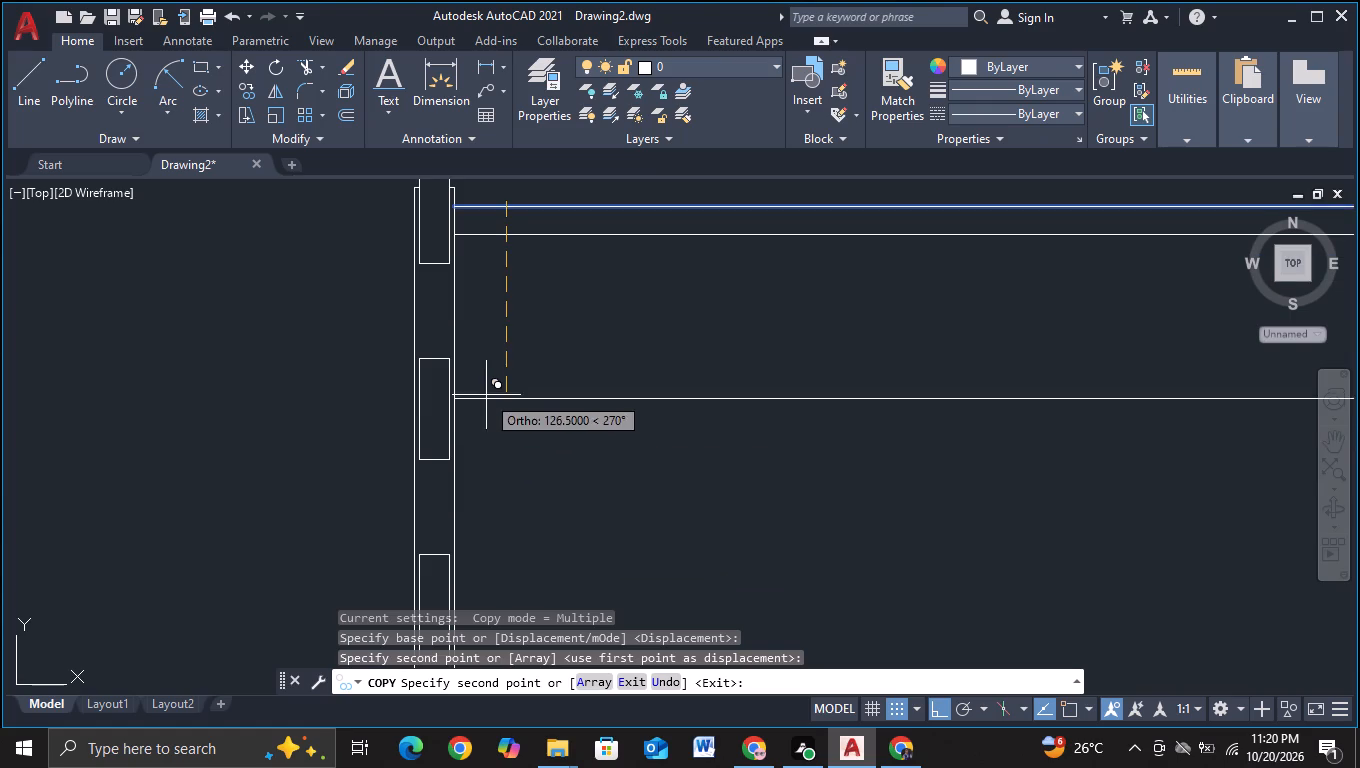
{"action": "left_click", "coordinate": [483, 410]}
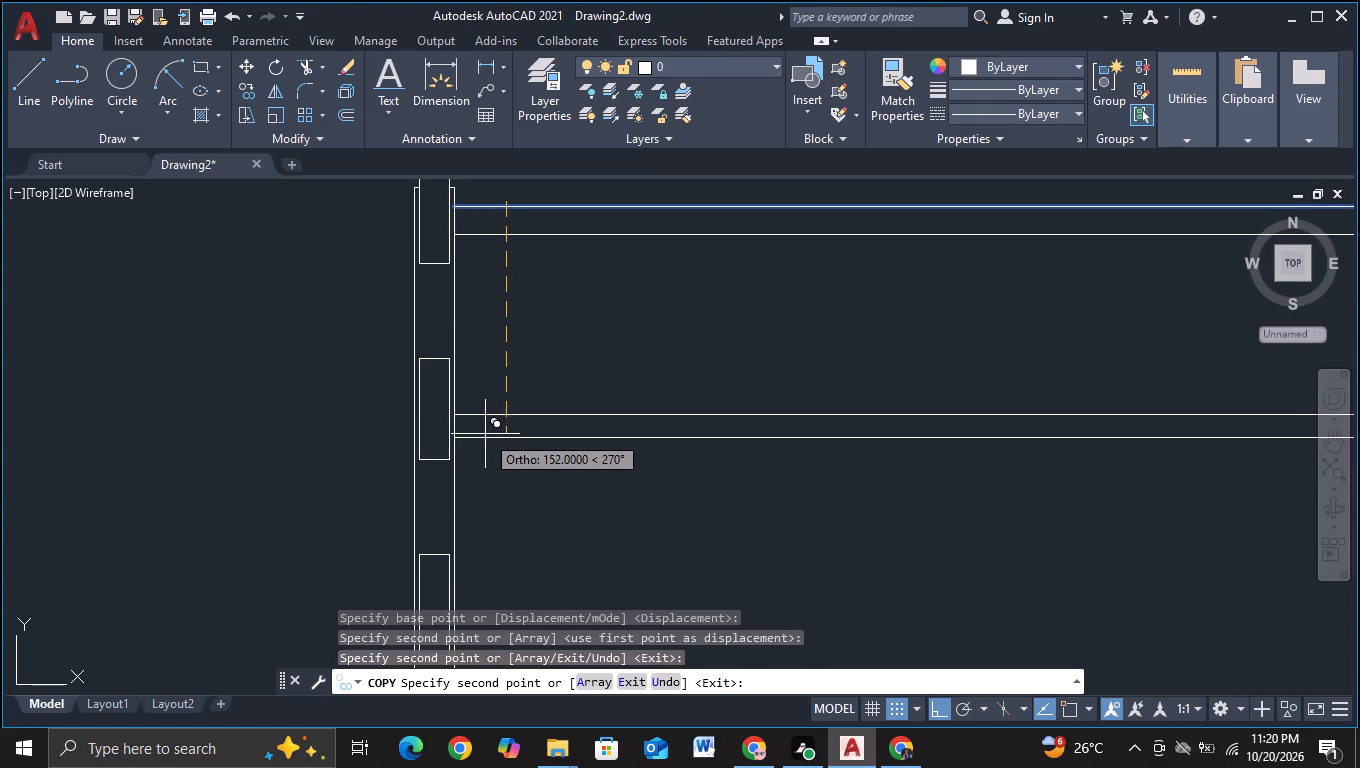
{"action": "left_click", "coordinate": [485, 434]}
Place two more pairs of line copies beside the two lower inset panels, the last line about 417 below the original.
{"action": "middle_click_drag", "start_coordinate": [501, 441], "coordinate": [510, 234]}
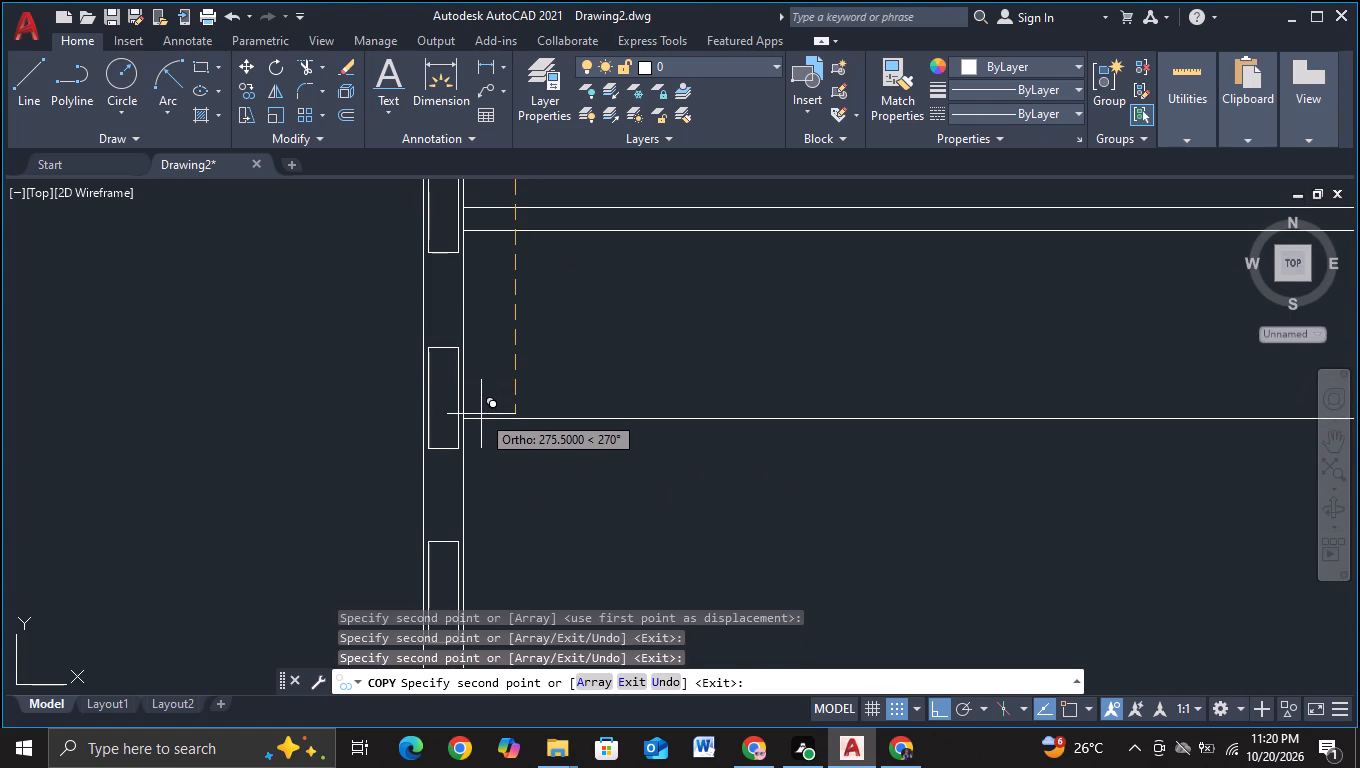
{"action": "left_click", "coordinate": [481, 404]}
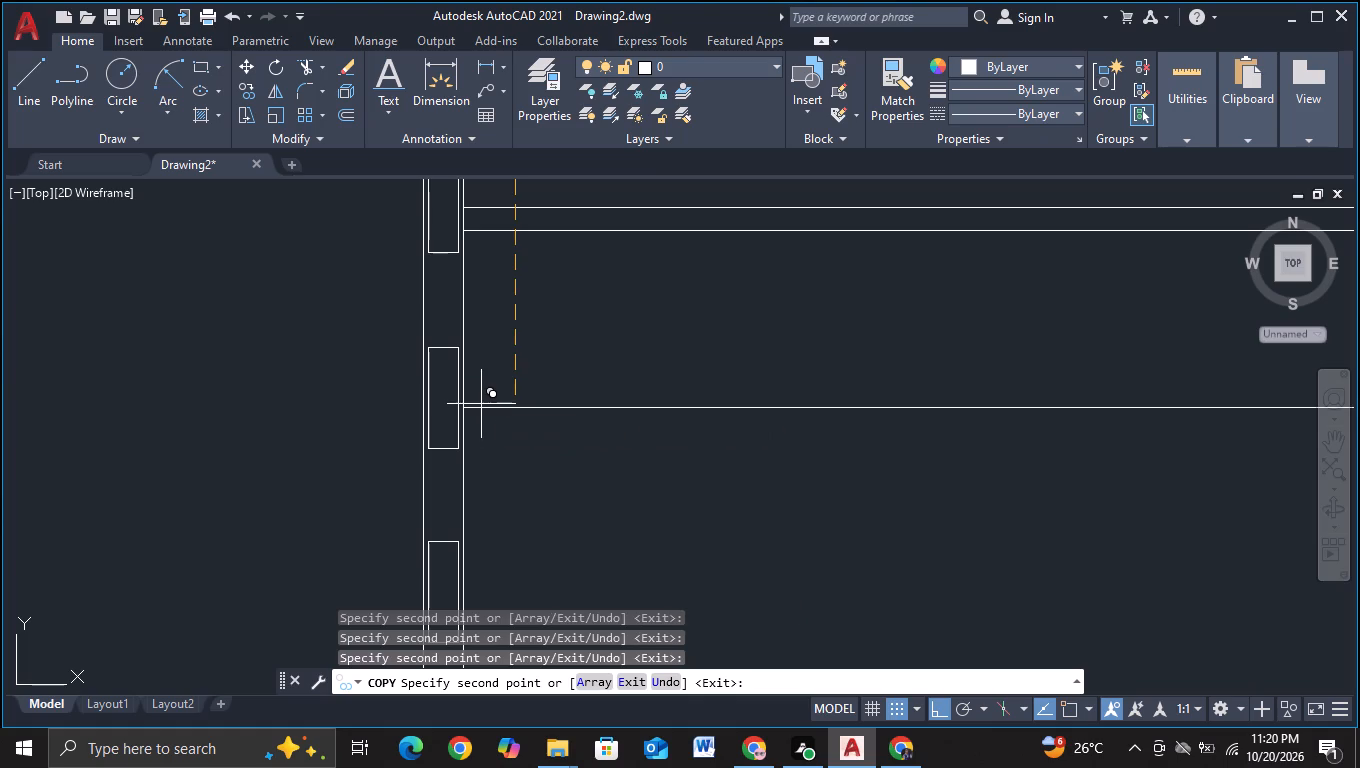
{"action": "left_click", "coordinate": [485, 427]}
{"action": "middle_click_drag", "start_coordinate": [506, 506], "coordinate": [515, 301]}
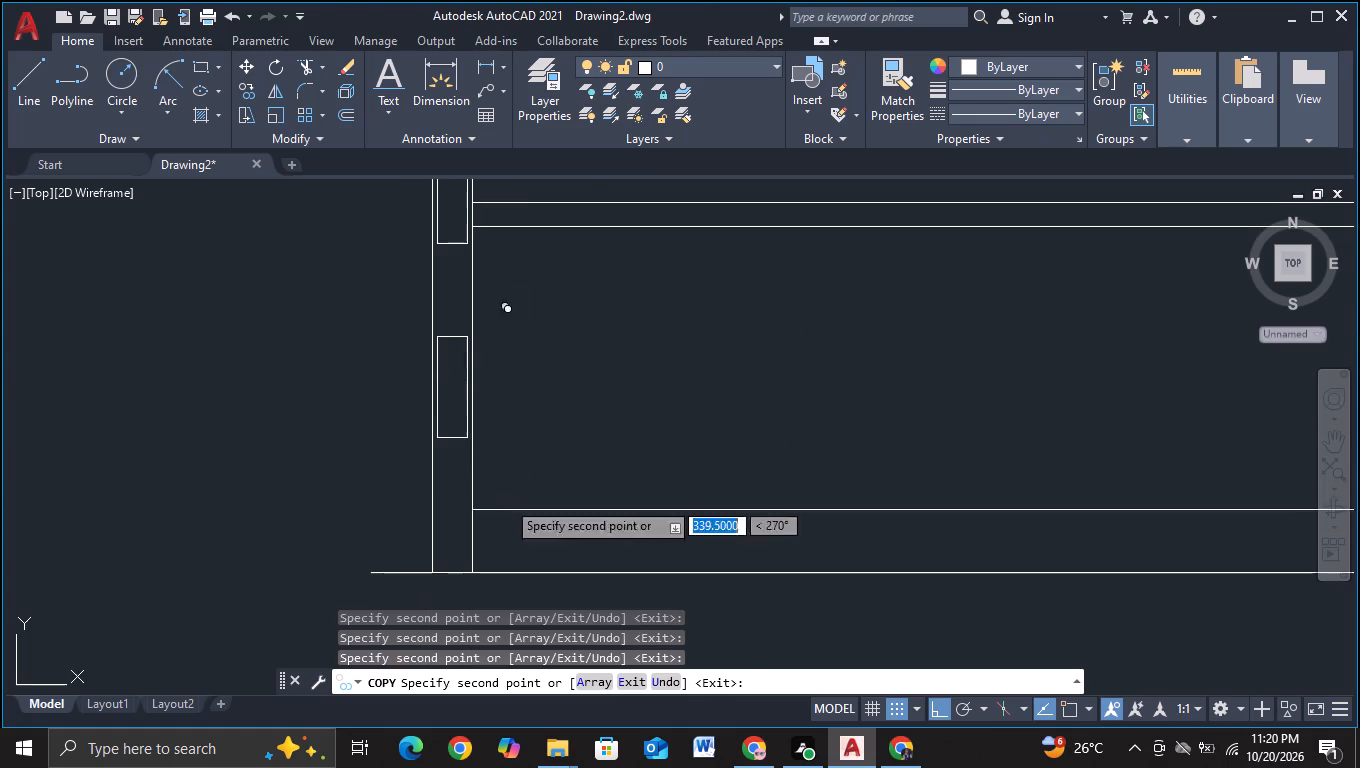
{"action": "left_click", "coordinate": [487, 396]}
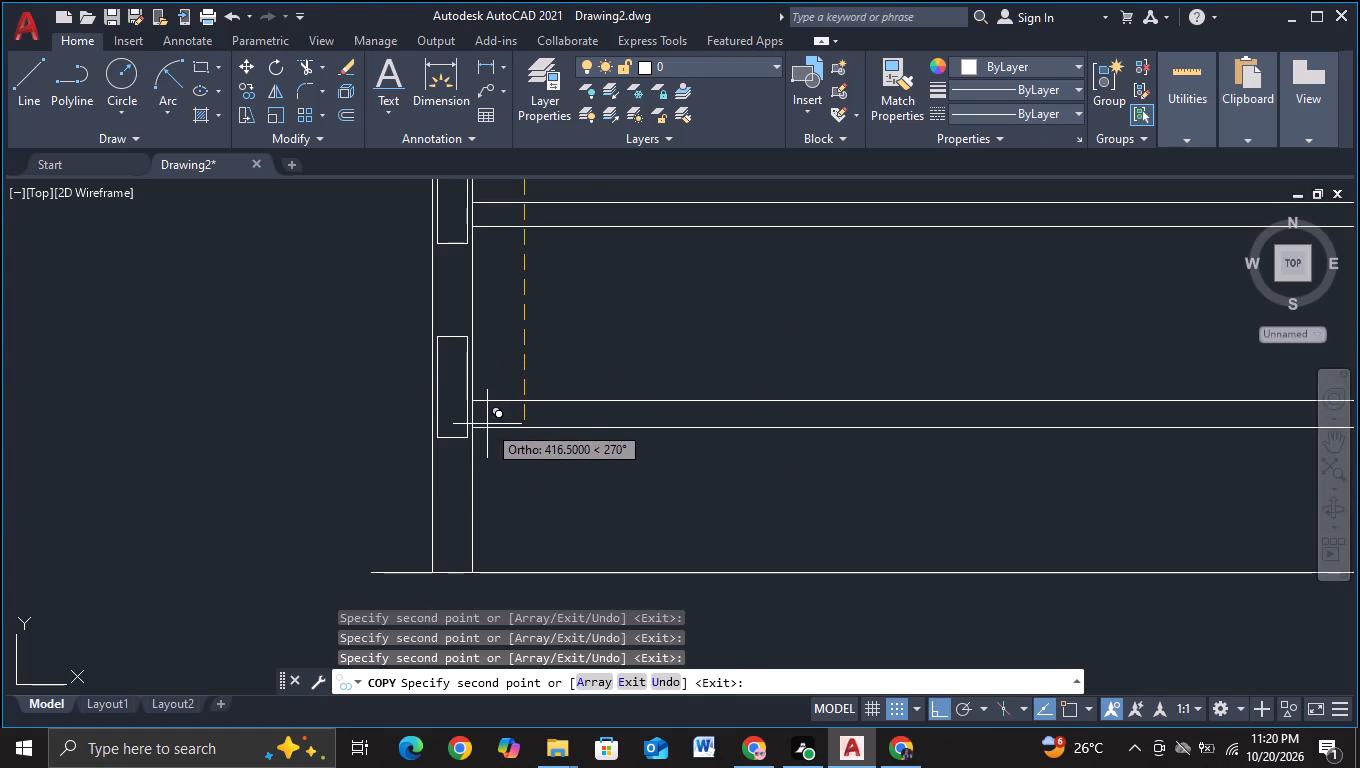
{"action": "left_click", "coordinate": [487, 424]}
{"action": "key", "text": "Escape"}
Draw a three-sided base outline about 60 wide below the ground line, starting at the tower's outer side line and returning up past ground.
{"action": "scroll", "coordinate": [499, 417], "scroll_direction": "down", "scroll_amount": 2}
{"action": "middle_click_drag", "start_coordinate": [544, 445], "coordinate": [462, 514]}
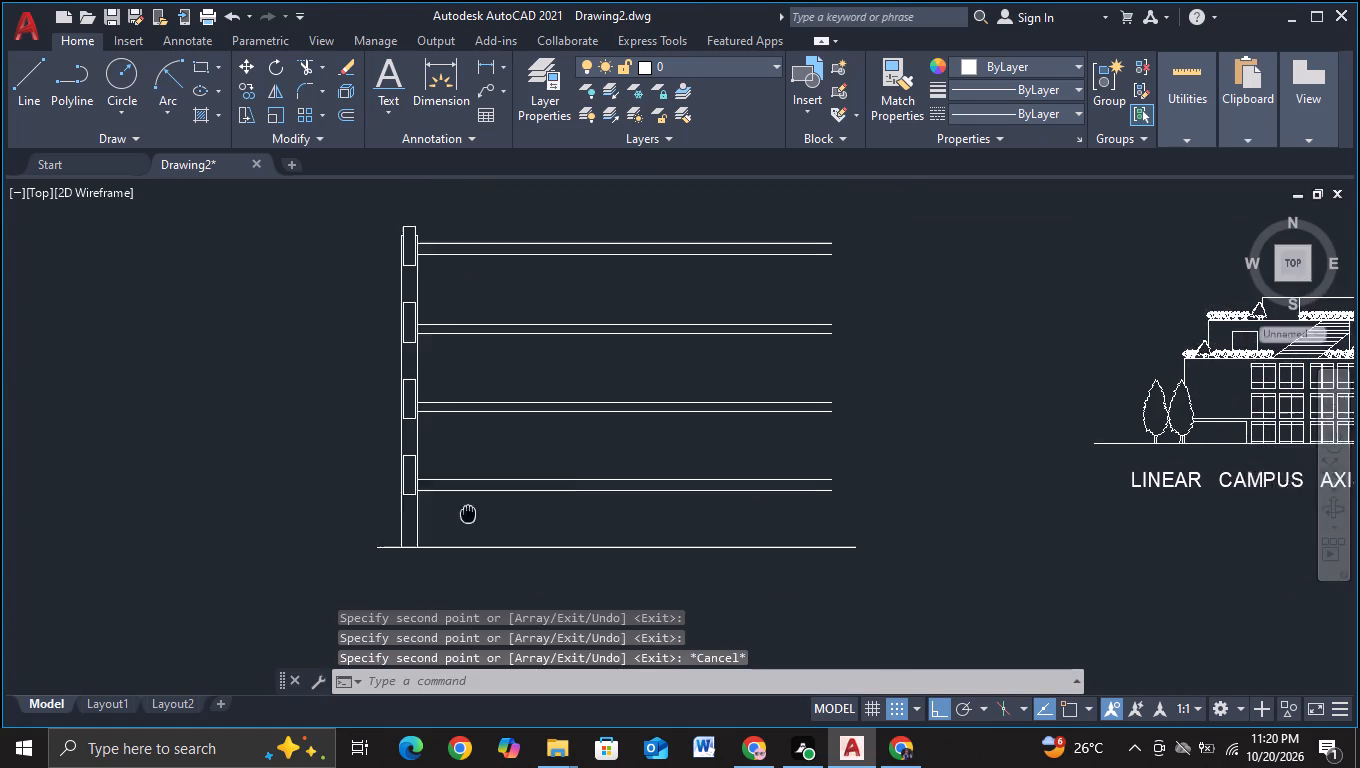
{"action": "middle_click_drag", "start_coordinate": [462, 514], "coordinate": [413, 485]}
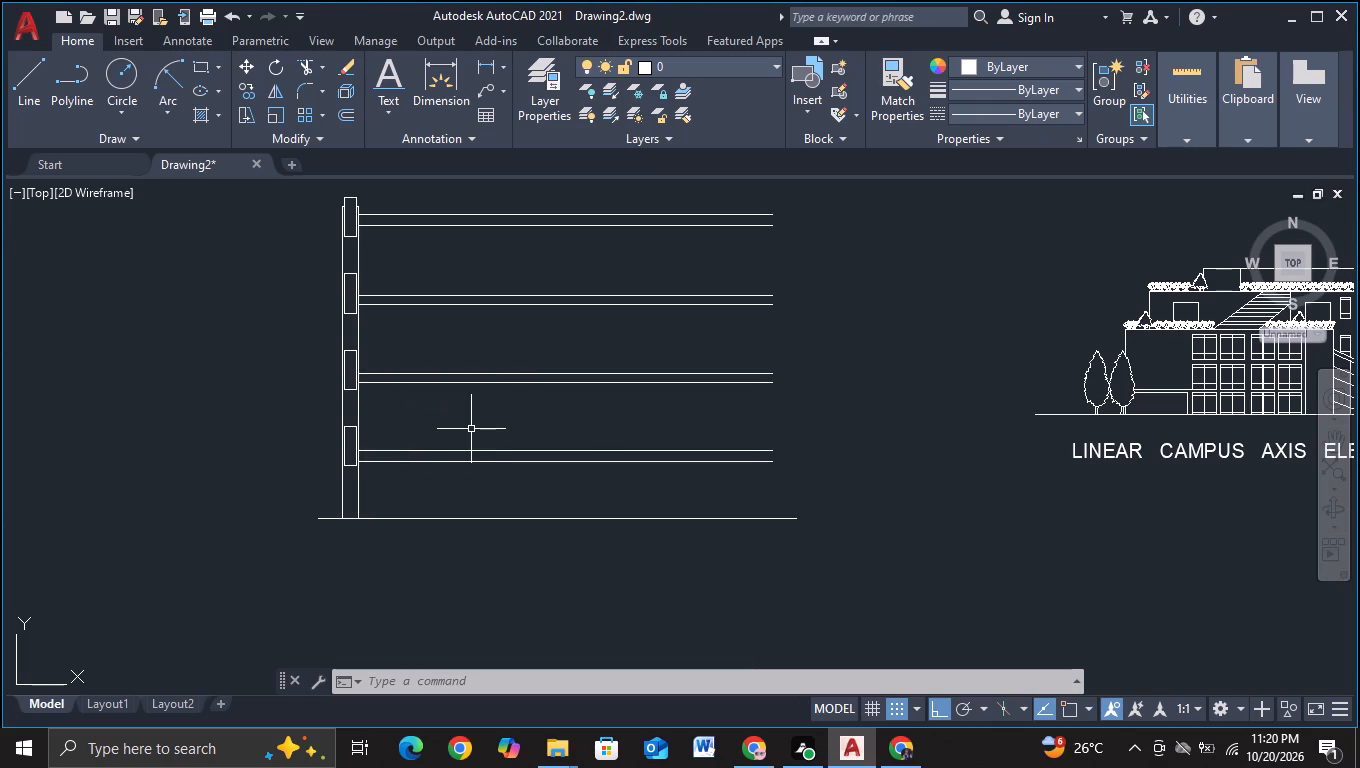
{"action": "middle_click_drag", "start_coordinate": [437, 458], "coordinate": [439, 361]}
{"action": "left_click", "coordinate": [41, 110]}
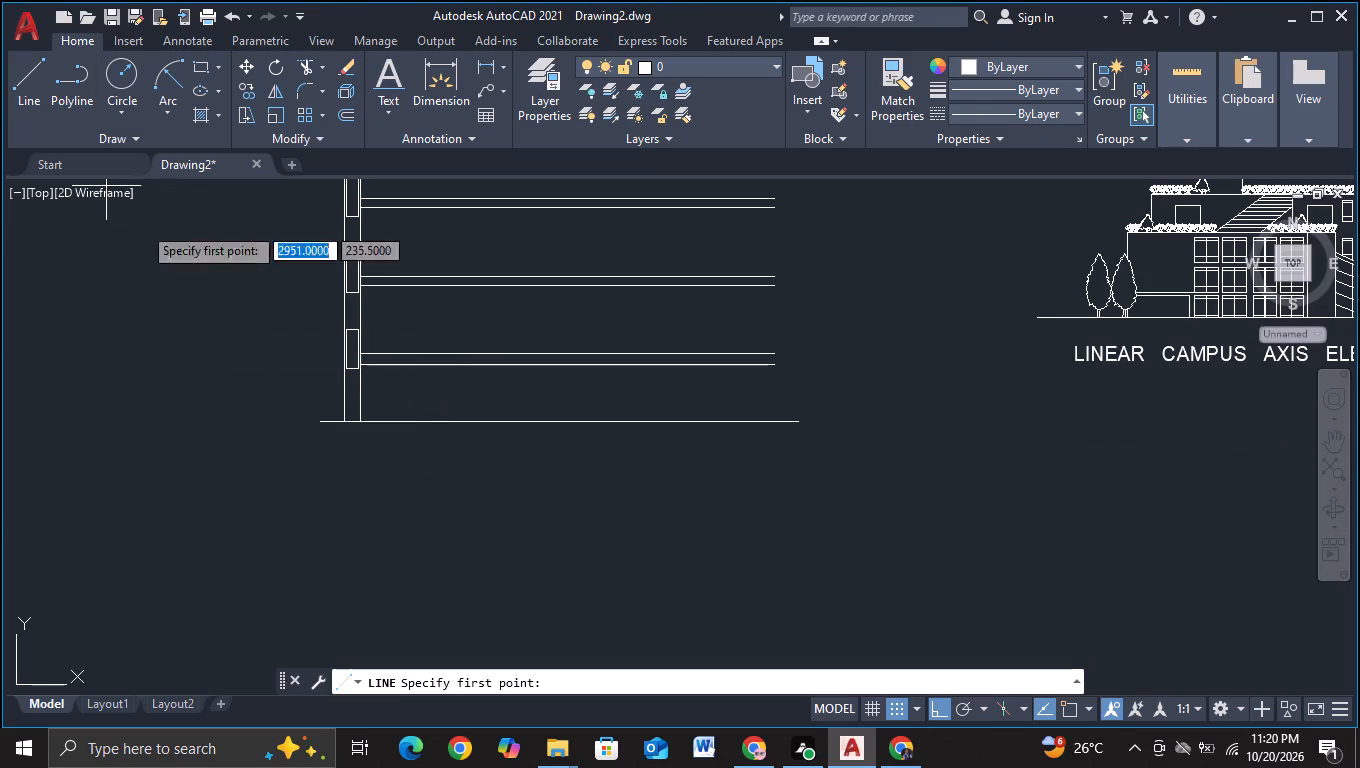
{"action": "scroll", "coordinate": [360, 499], "scroll_direction": "up", "scroll_amount": 2}
{"action": "middle_click_drag", "start_coordinate": [351, 348], "coordinate": [359, 421]}
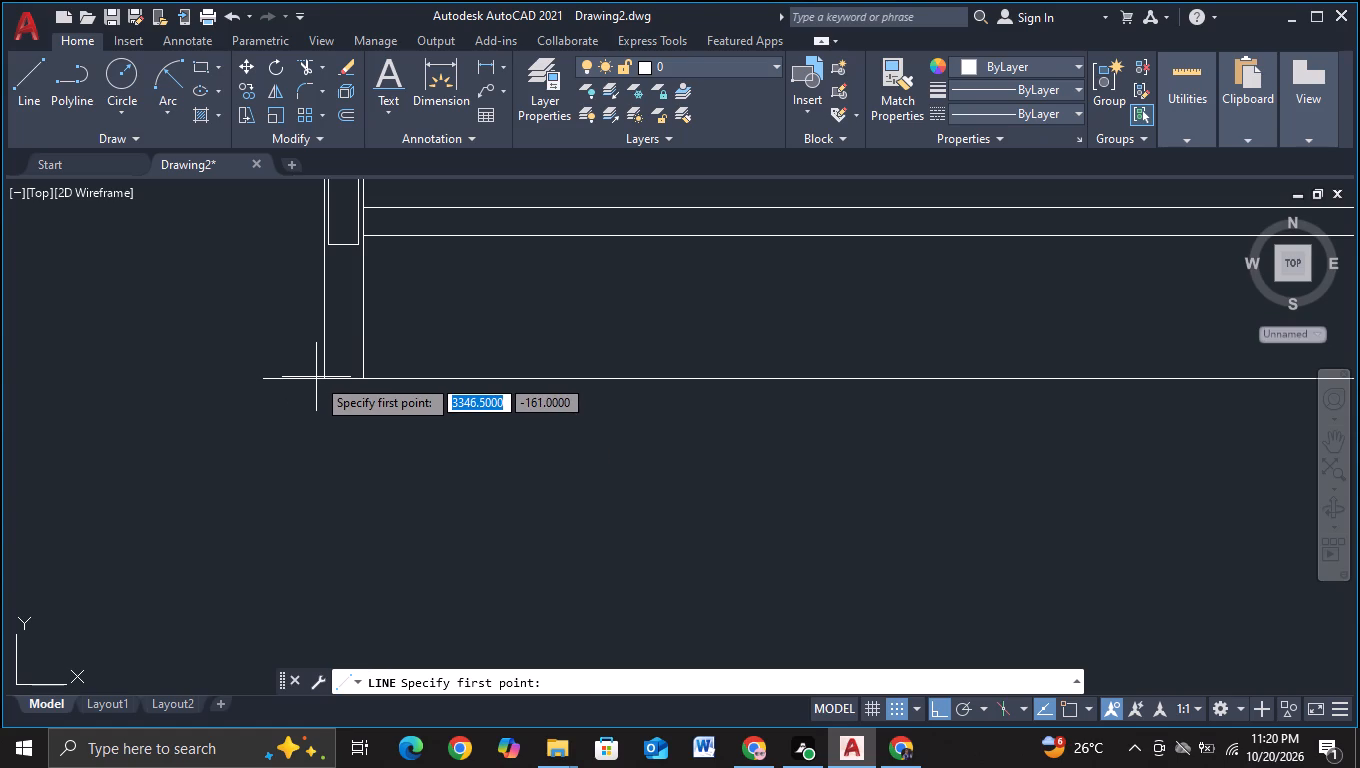
{"action": "key", "text": "F3"}
{"action": "left_click", "coordinate": [316, 377]}
{"action": "left_click", "coordinate": [329, 445]}
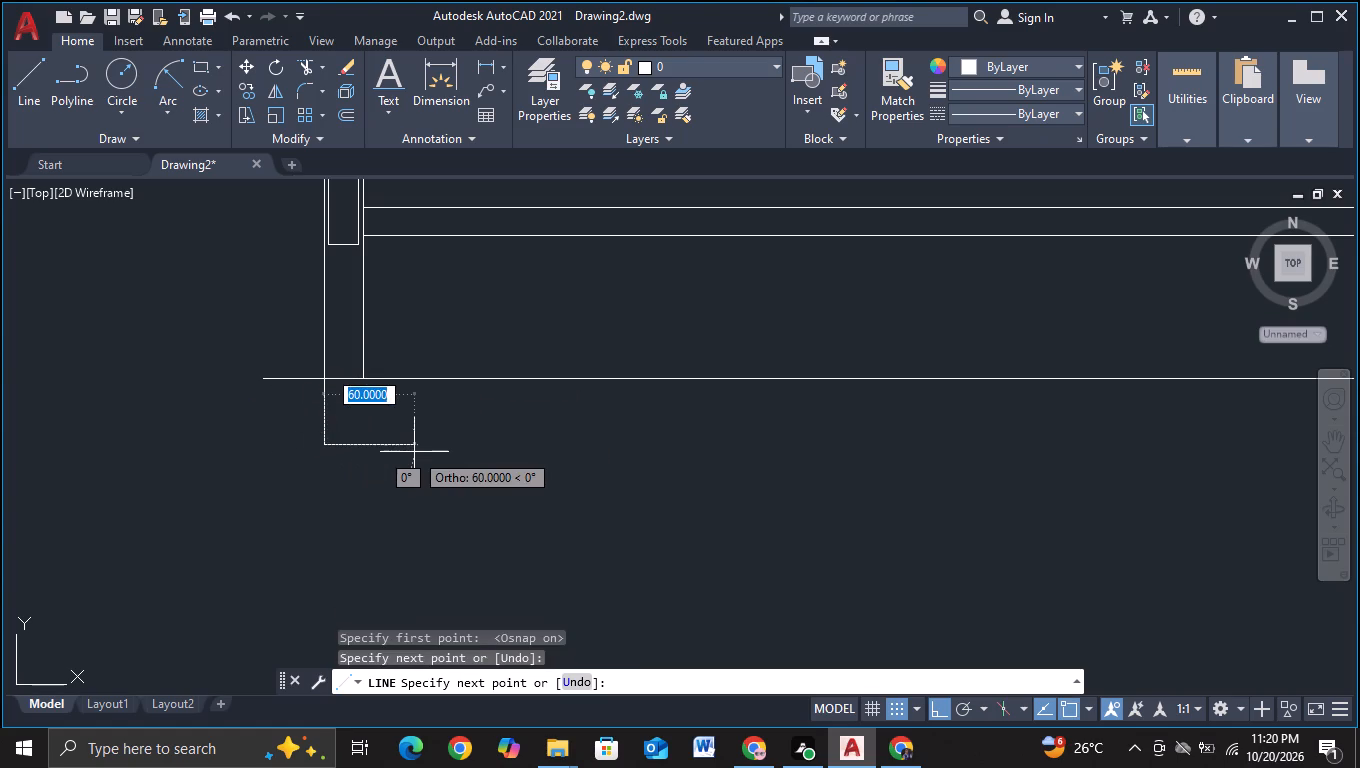
{"action": "left_click", "coordinate": [414, 452]}
{"action": "left_click", "coordinate": [408, 349]}
{"action": "key", "text": "Escape"}
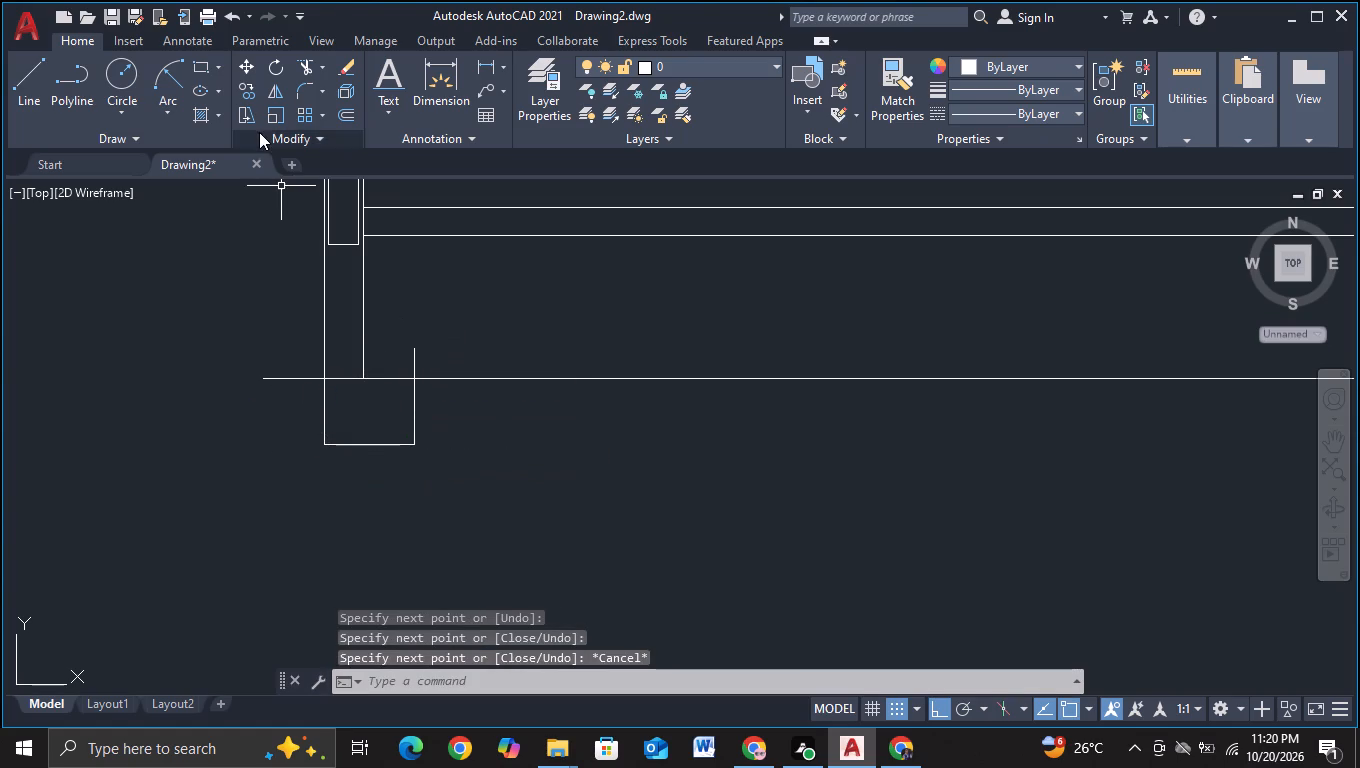
Trim the base outline's vertical overrun above the ground line.
{"action": "left_click", "coordinate": [303, 62]}
{"action": "left_click_drag", "start_coordinate": [401, 368], "coordinate": [441, 351]}
{"action": "scroll", "coordinate": [443, 351], "scroll_direction": "down", "scroll_amount": 1}
{"action": "middle_click_drag", "start_coordinate": [529, 434], "coordinate": [400, 603]}
{"action": "scroll", "coordinate": [437, 542], "scroll_direction": "down", "scroll_amount": 2}
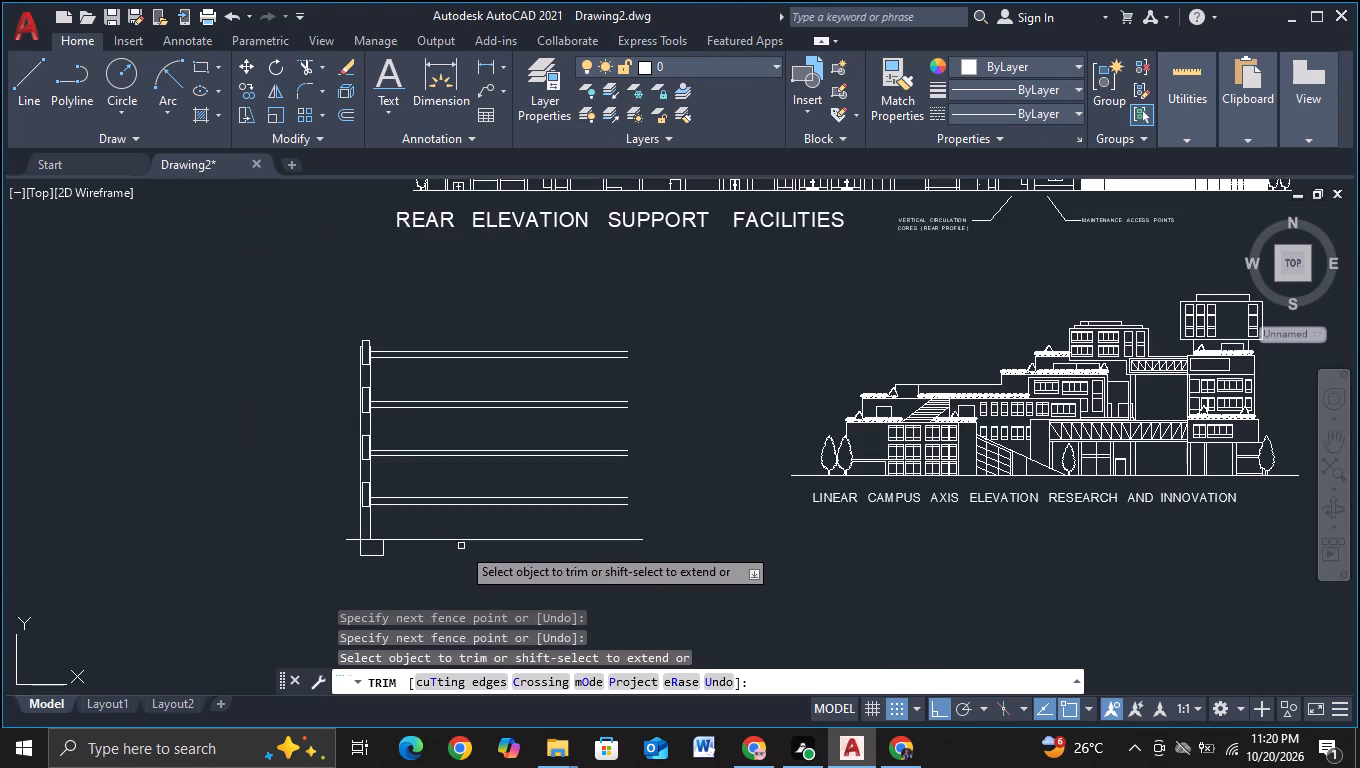
{"action": "middle_click_drag", "start_coordinate": [461, 546], "coordinate": [444, 437]}
{"action": "key", "text": "Escape"}
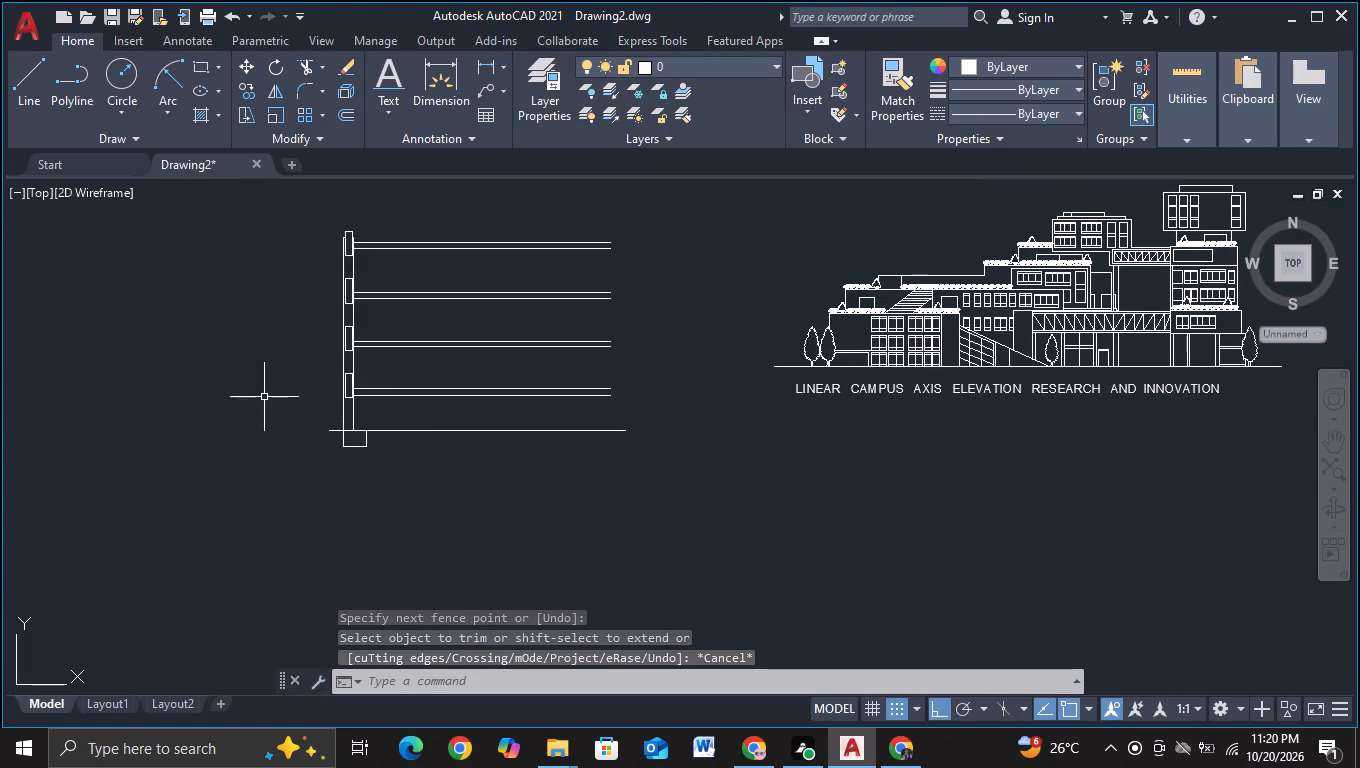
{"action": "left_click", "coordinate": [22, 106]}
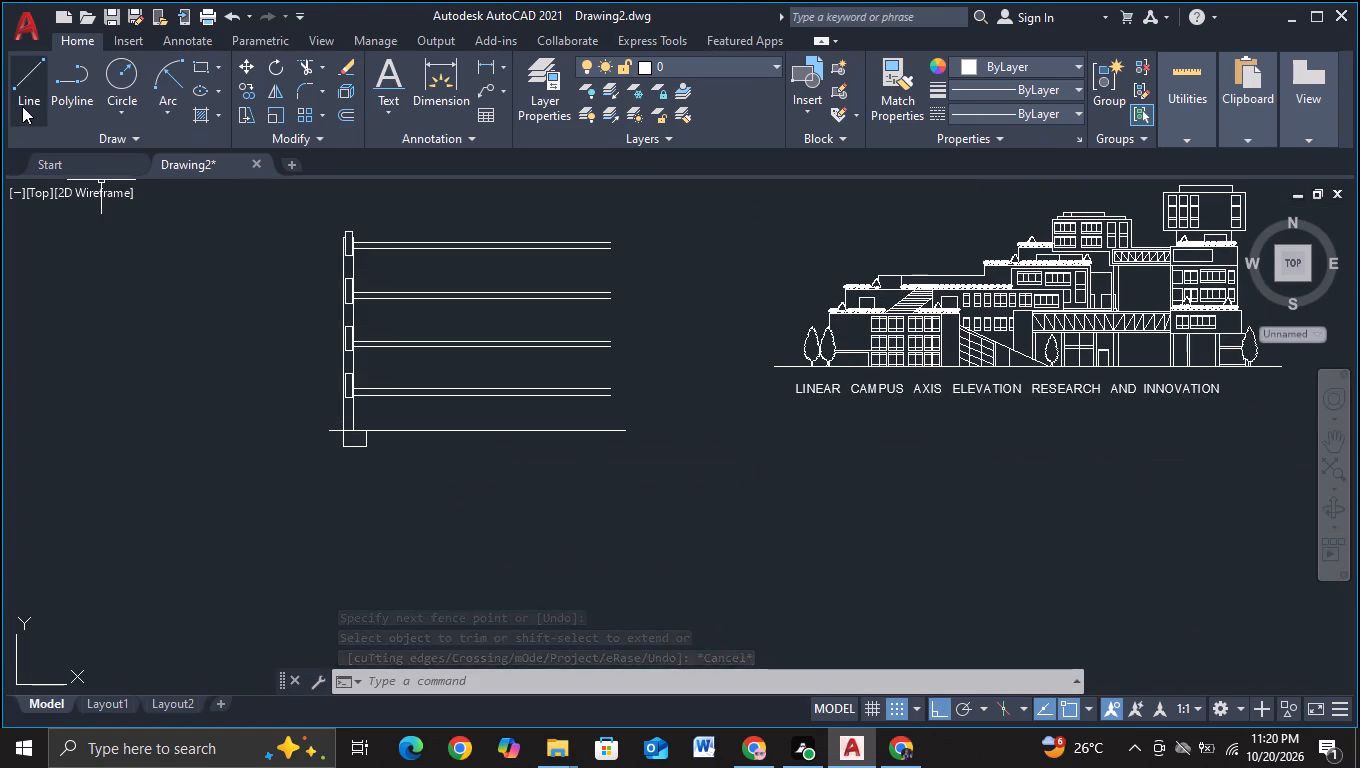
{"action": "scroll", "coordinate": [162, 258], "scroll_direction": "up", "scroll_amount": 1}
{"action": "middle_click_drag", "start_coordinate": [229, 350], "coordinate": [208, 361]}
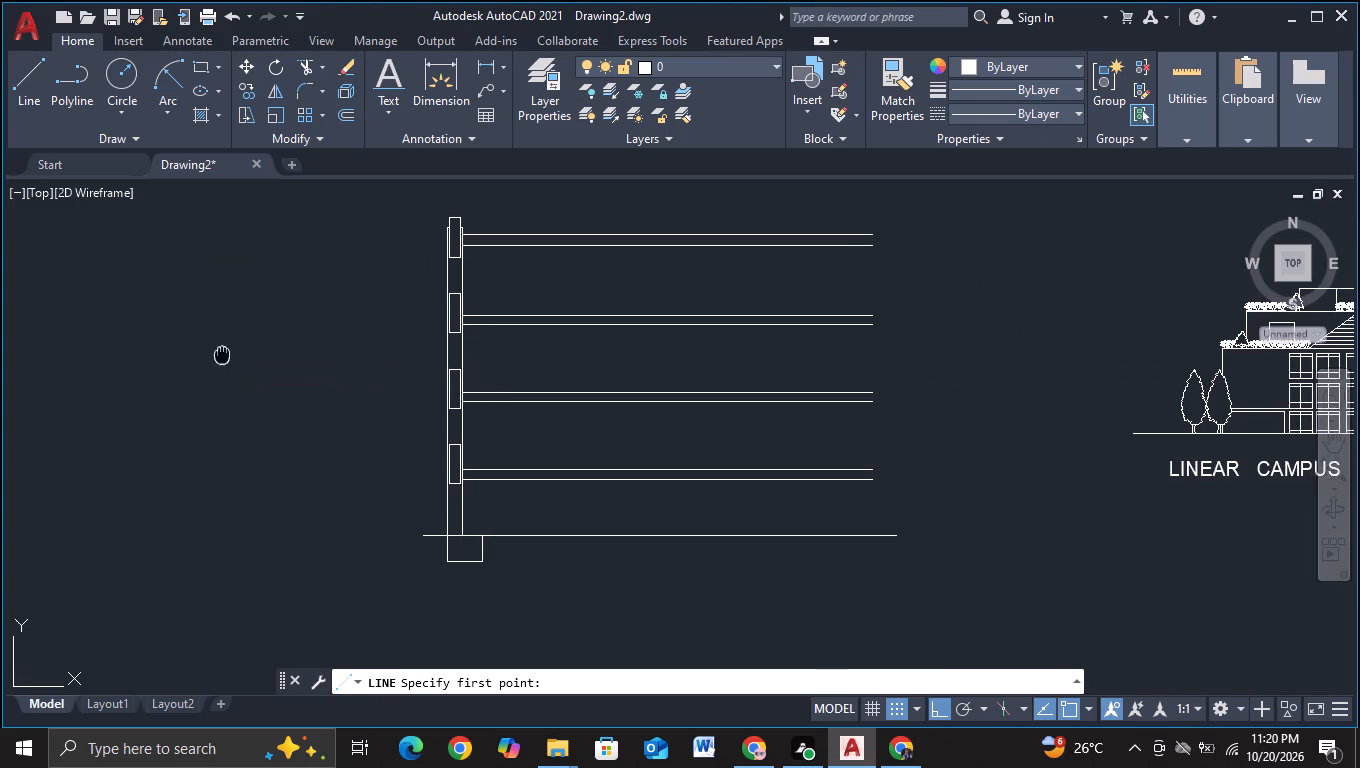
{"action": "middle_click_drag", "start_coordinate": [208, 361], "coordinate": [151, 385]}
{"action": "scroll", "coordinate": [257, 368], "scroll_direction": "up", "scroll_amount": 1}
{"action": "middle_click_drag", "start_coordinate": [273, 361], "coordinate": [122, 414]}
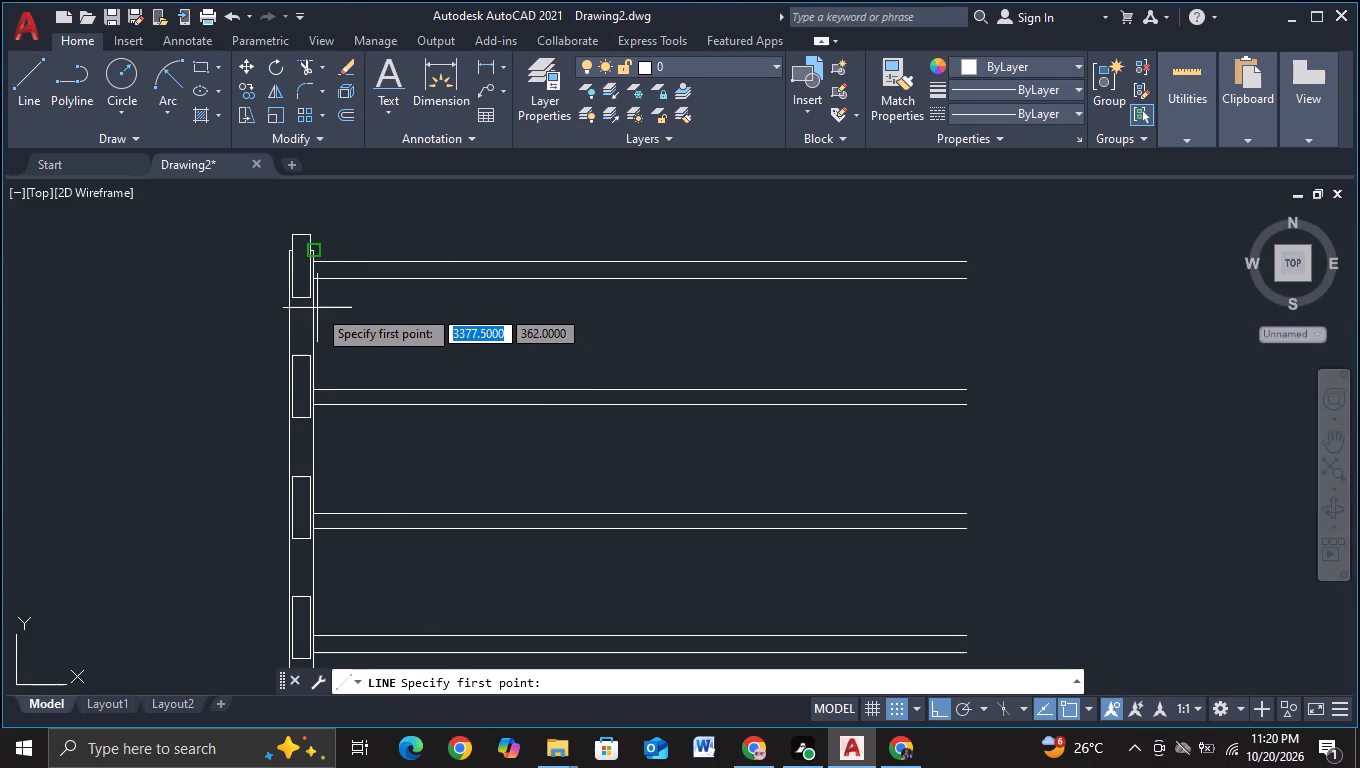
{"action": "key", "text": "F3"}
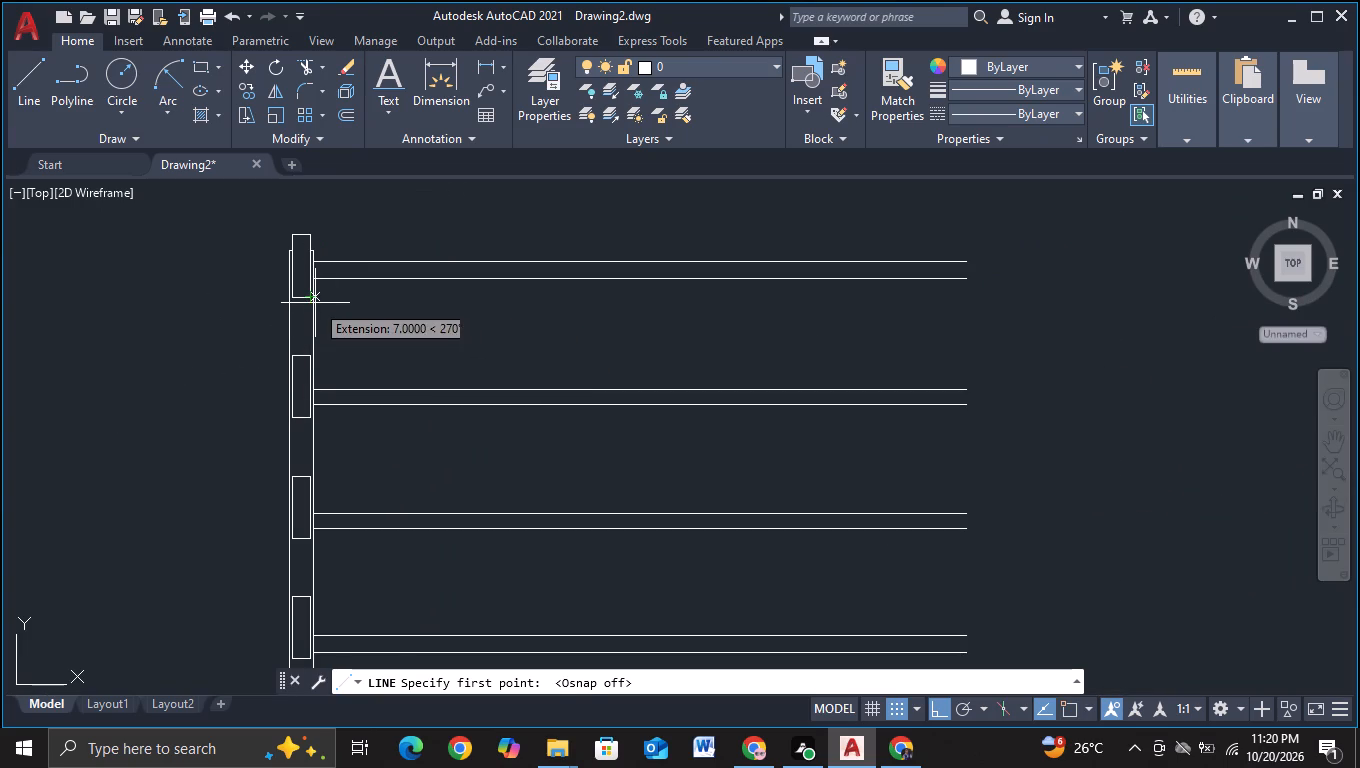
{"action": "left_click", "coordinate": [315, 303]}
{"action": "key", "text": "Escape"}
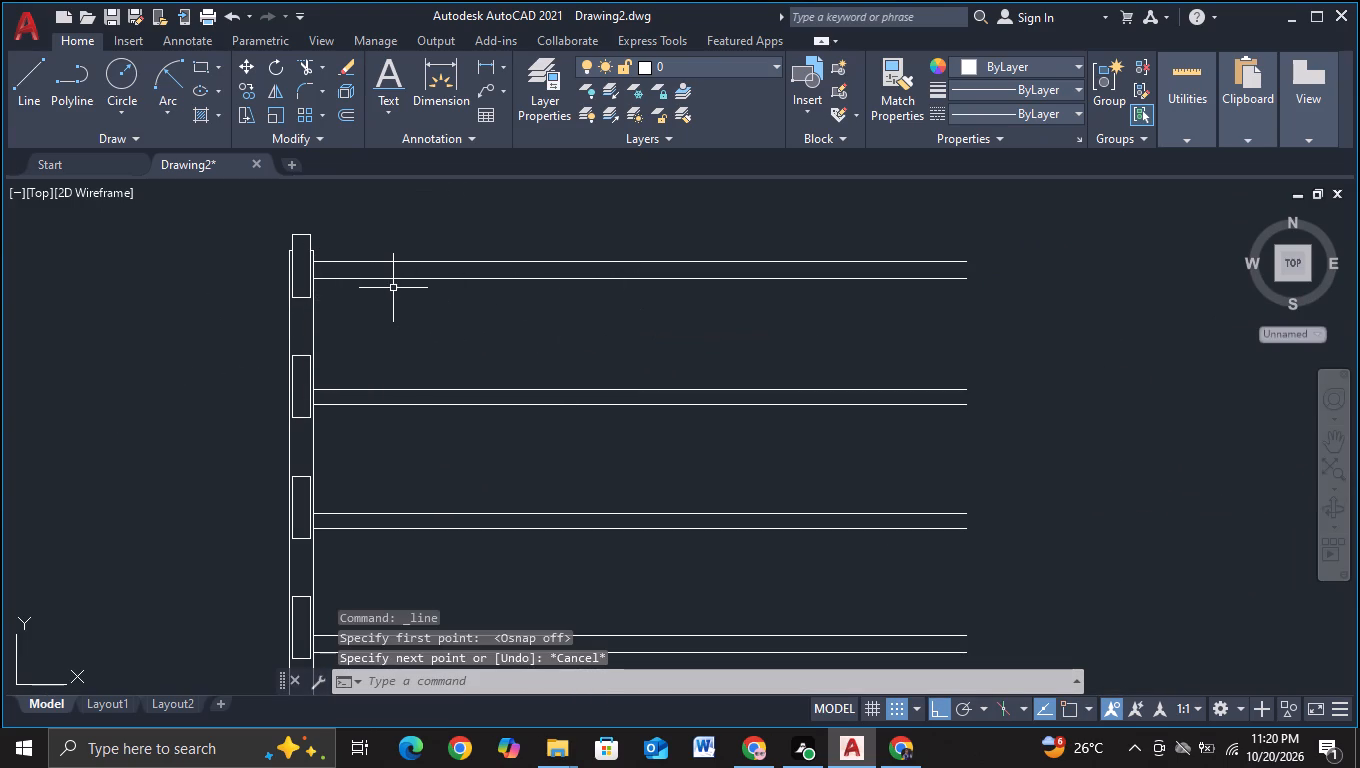
Move the lower line of the topmost floor-line pair up about 9.5, closer to its upper line.
{"action": "left_click", "coordinate": [391, 281]}
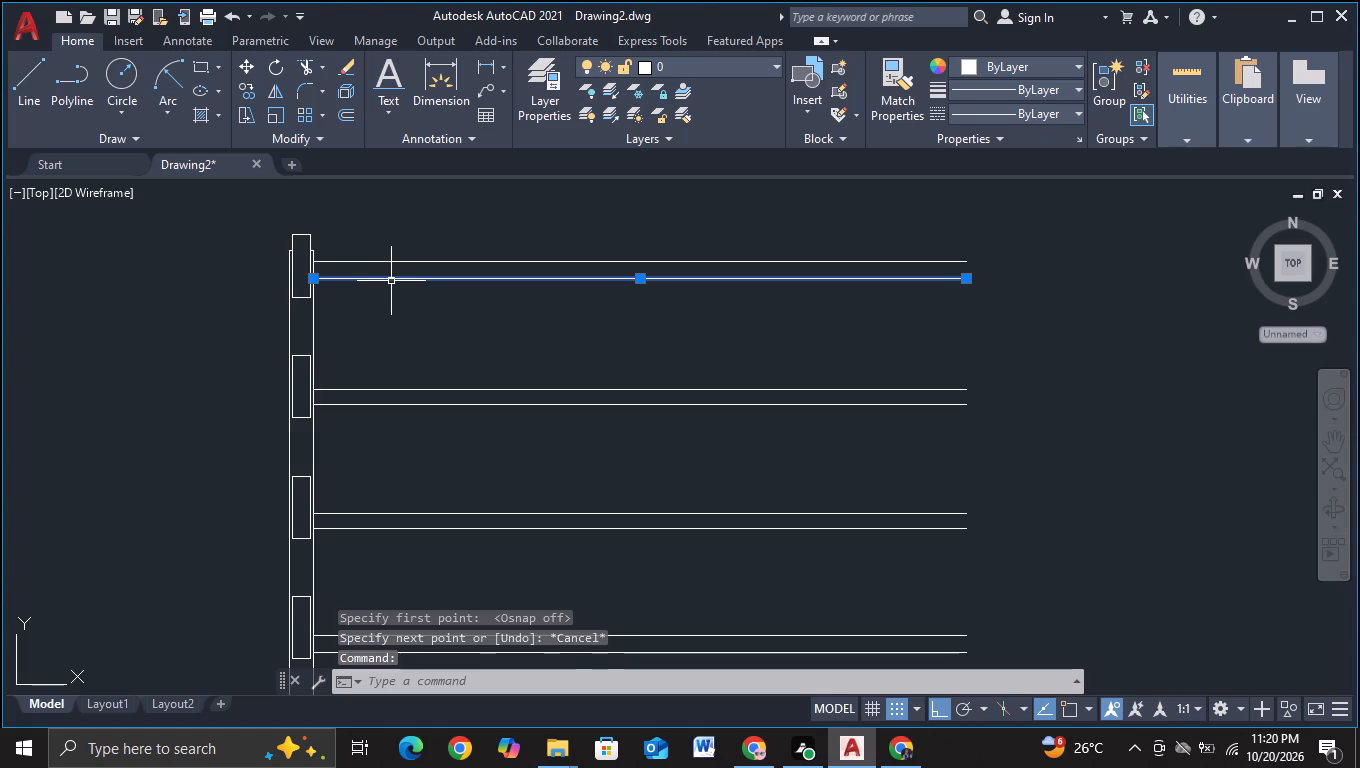
{"action": "key", "text": "m"}
{"action": "left_click", "coordinate": [449, 331]}
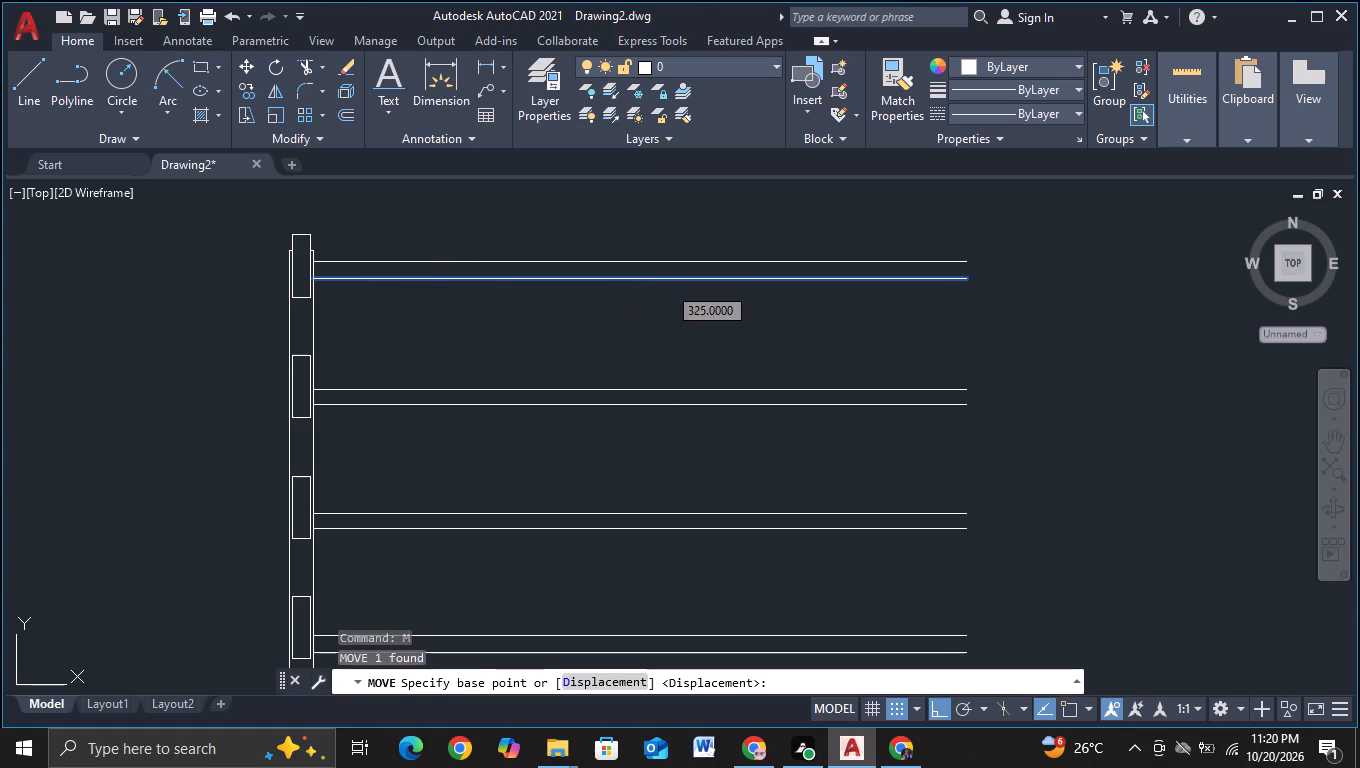
{"action": "left_click", "coordinate": [447, 285]}
{"action": "scroll", "coordinate": [447, 278], "scroll_direction": "up", "scroll_amount": 2}
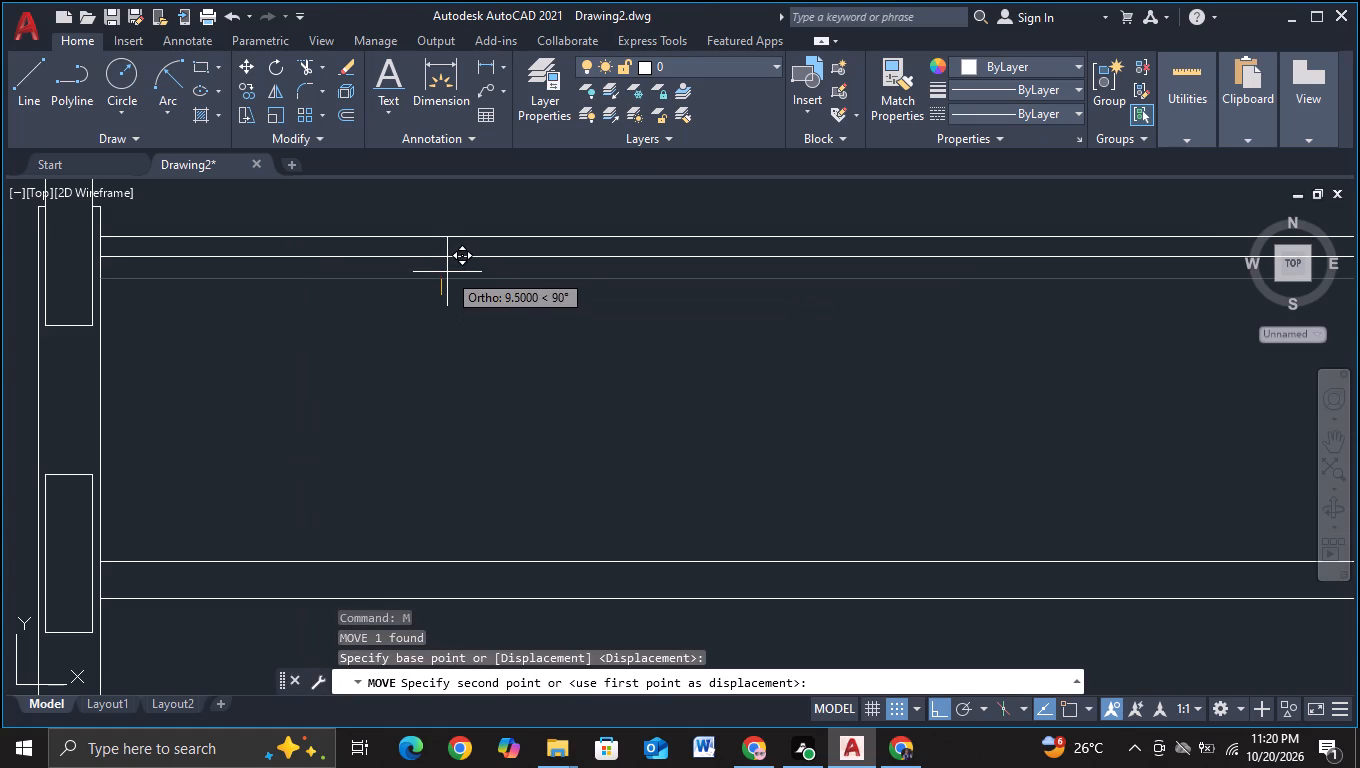
{"action": "left_click", "coordinate": [447, 270]}
Move the lower line of the second floor-line pair from the top up, closer to its upper line.
{"action": "scroll", "coordinate": [442, 365], "scroll_direction": "down", "scroll_amount": 2}
{"action": "middle_click_drag", "start_coordinate": [447, 378], "coordinate": [447, 313]}
{"action": "left_click", "coordinate": [447, 394]}
{"action": "key", "text": "m"}
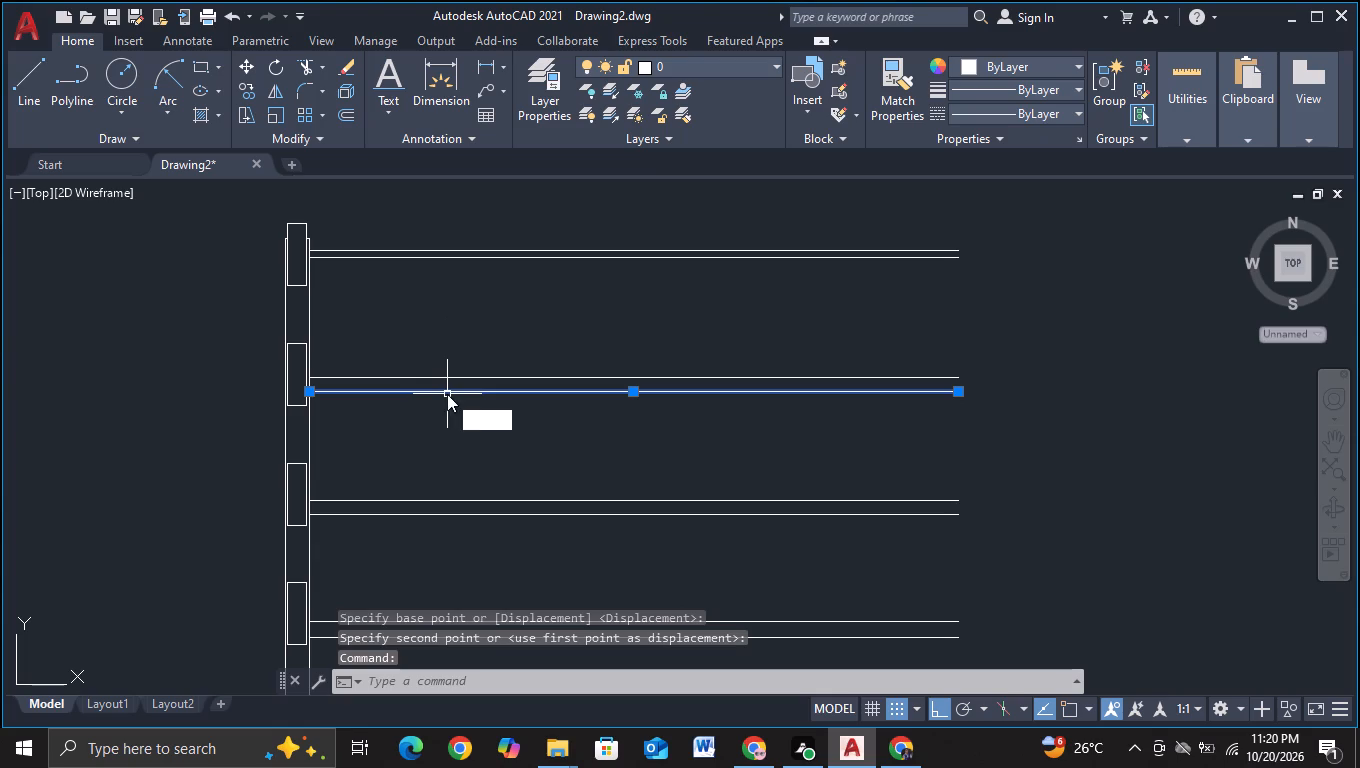
{"action": "left_click", "coordinate": [478, 440]}
{"action": "left_click", "coordinate": [469, 394]}
{"action": "scroll", "coordinate": [469, 391], "scroll_direction": "up", "scroll_amount": 1}
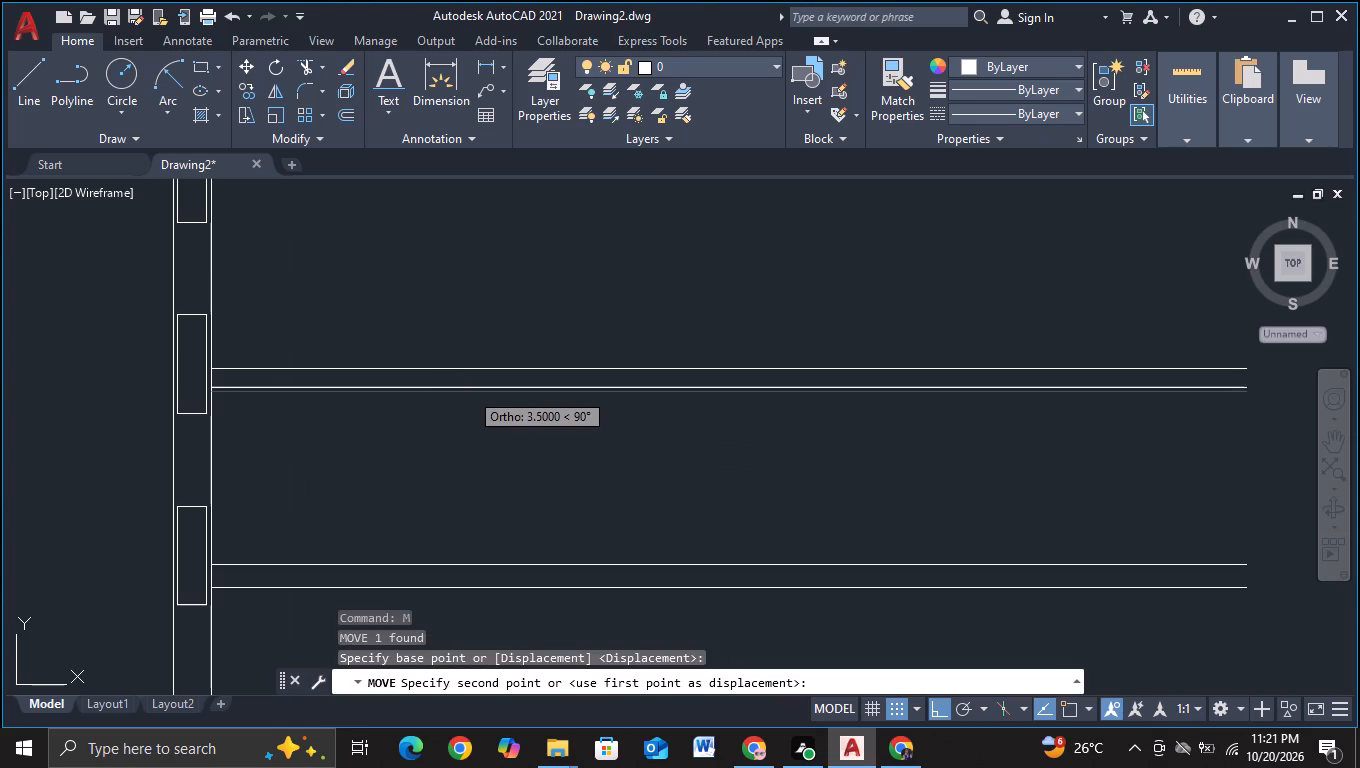
{"action": "left_click", "coordinate": [469, 384]}
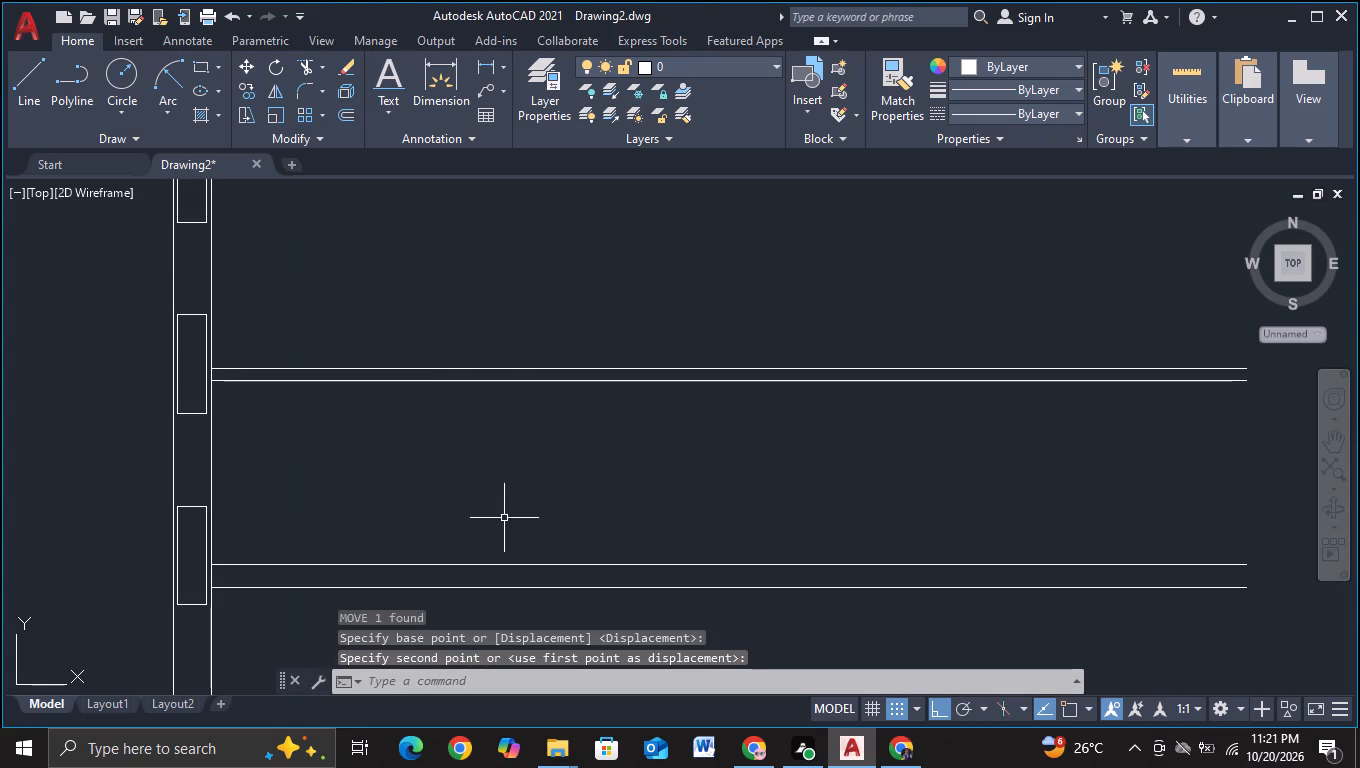
Move the lower line of the third floor-line pair from the top up to narrow the pair's gap.
{"action": "middle_click", "coordinate": [496, 358]}
{"action": "middle_click", "coordinate": [497, 360]}
{"action": "middle_click_drag", "start_coordinate": [478, 463], "coordinate": [507, 289]}
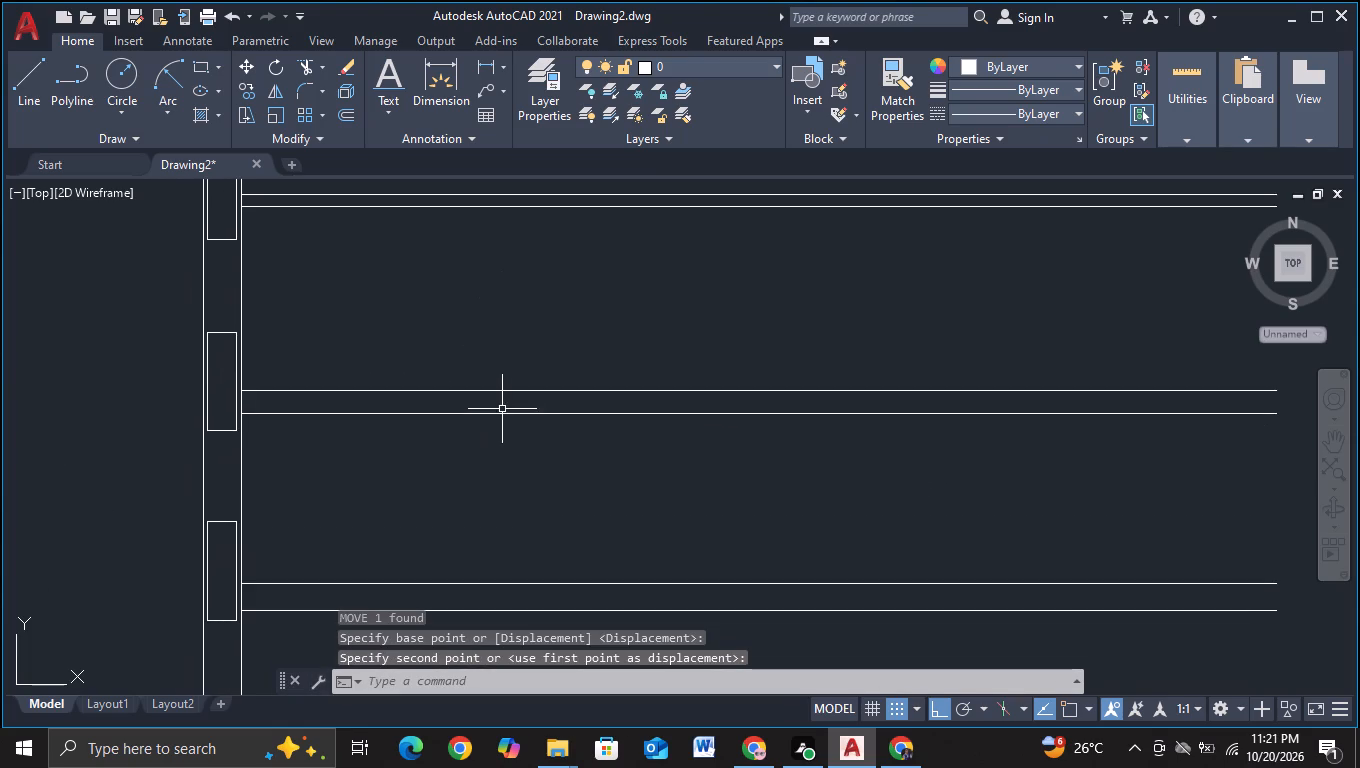
{"action": "left_click", "coordinate": [501, 413]}
{"action": "key", "text": "m"}
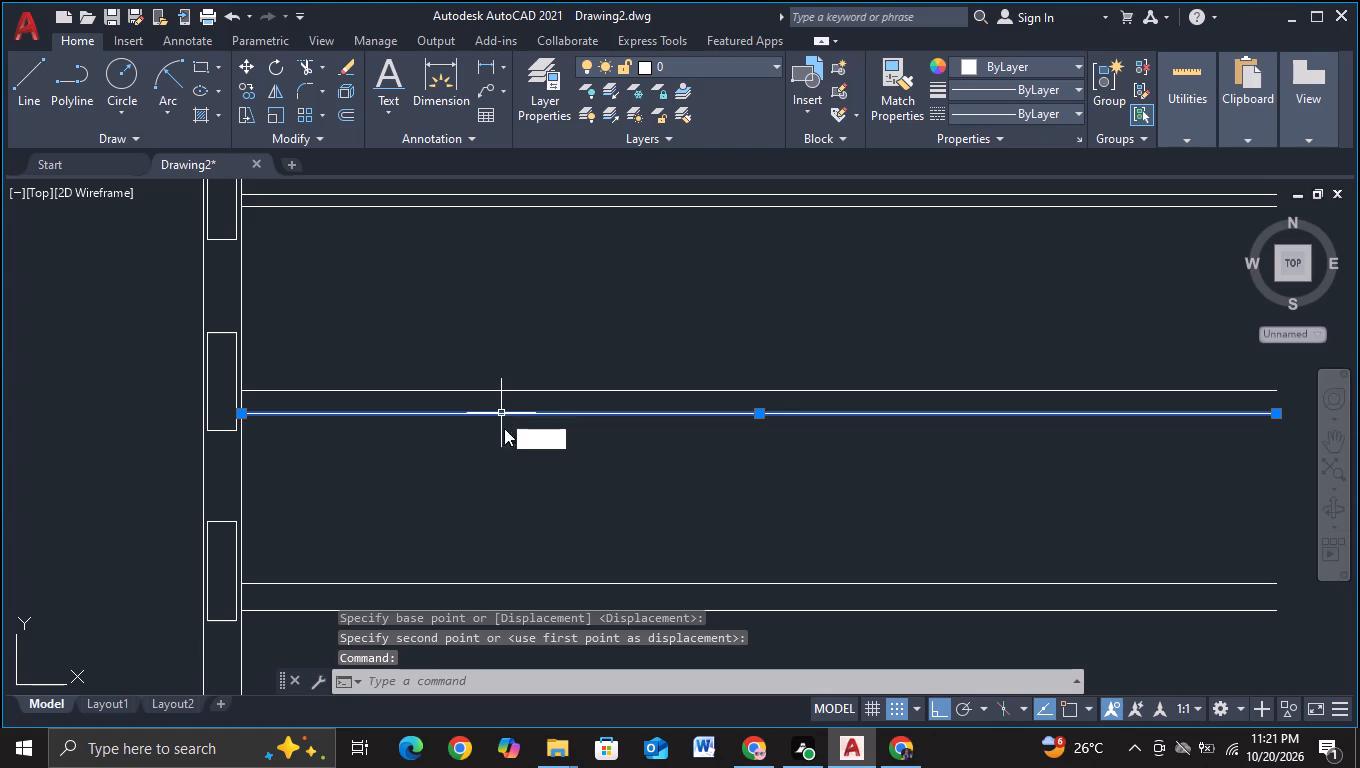
{"action": "left_click", "coordinate": [539, 466]}
{"action": "left_click", "coordinate": [529, 409]}
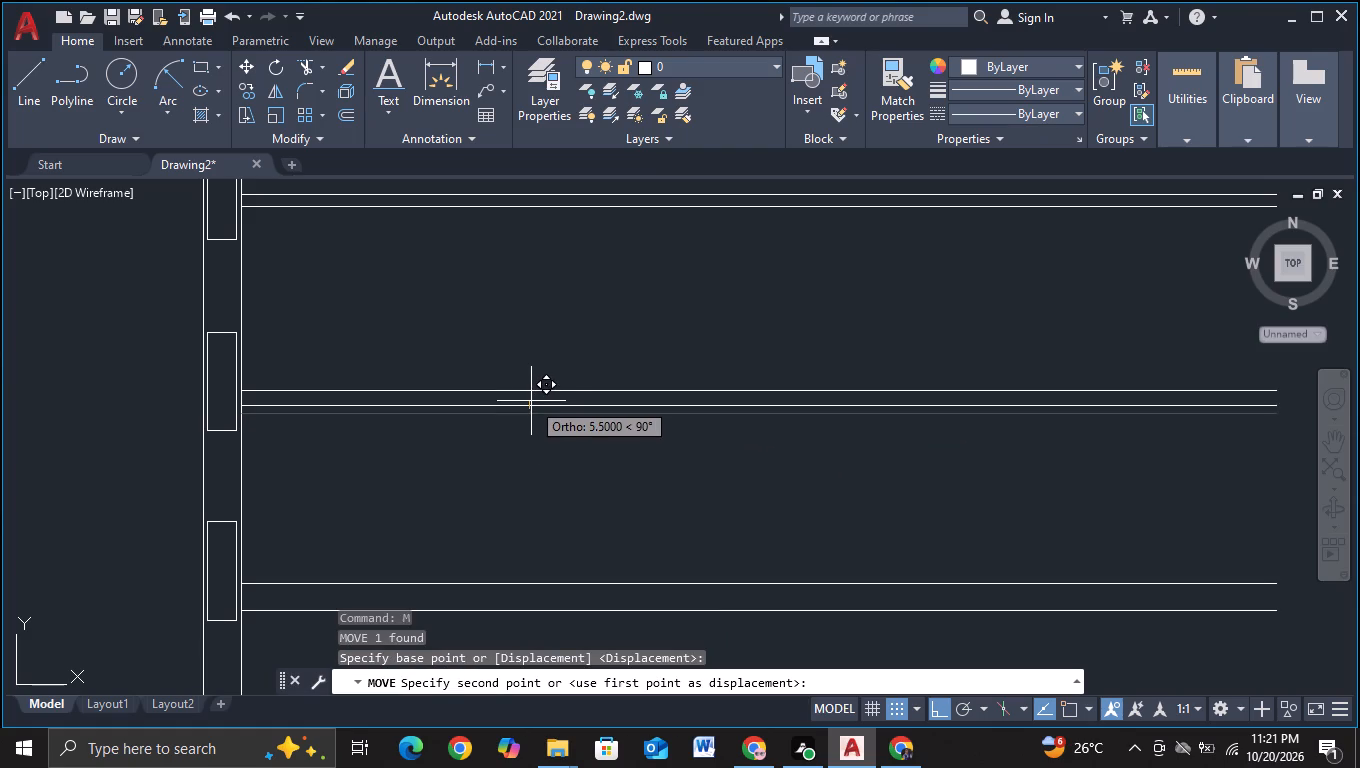
{"action": "left_click", "coordinate": [531, 397]}
Move the lower line of the lowest floor-line pair up about 9, closer to its upper line.
{"action": "middle_click_drag", "start_coordinate": [557, 532], "coordinate": [567, 400]}
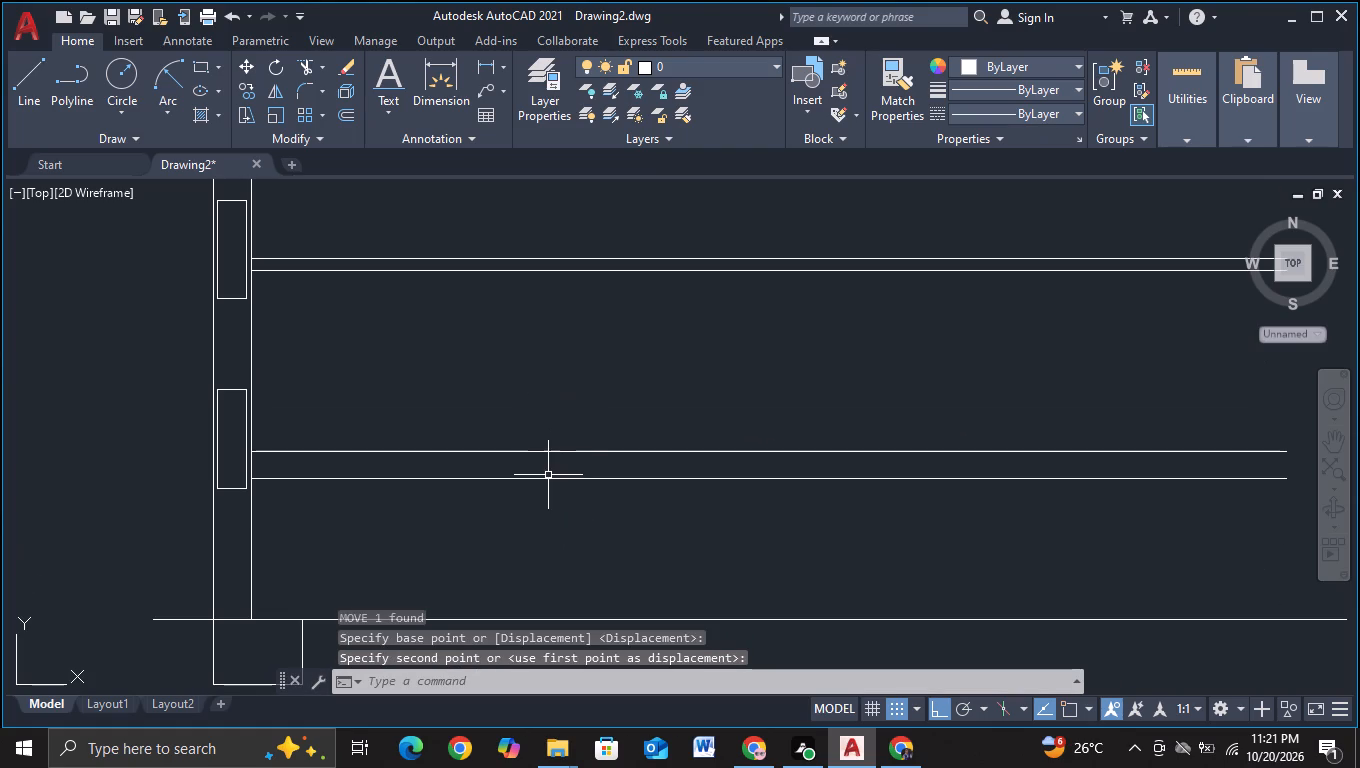
{"action": "left_click", "coordinate": [548, 478]}
{"action": "key", "text": "m"}
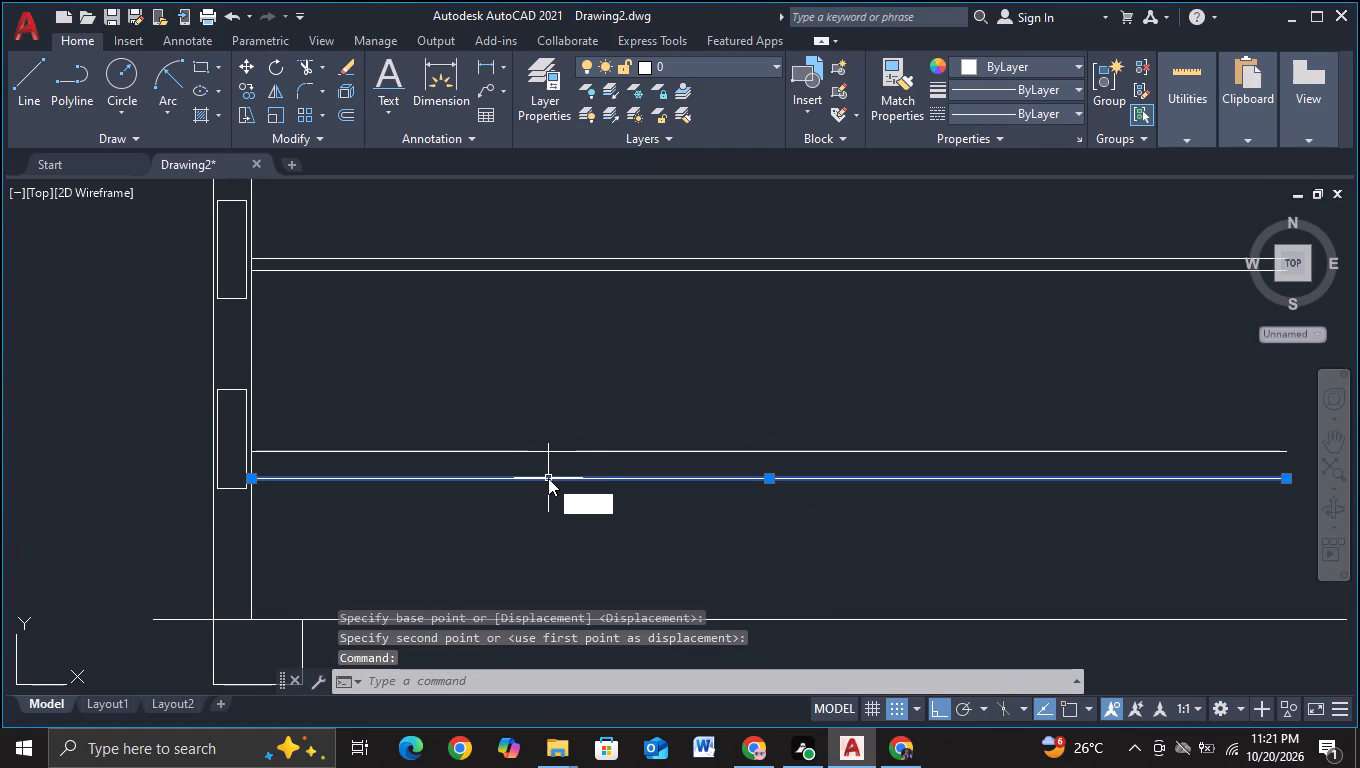
{"action": "left_click", "coordinate": [581, 526]}
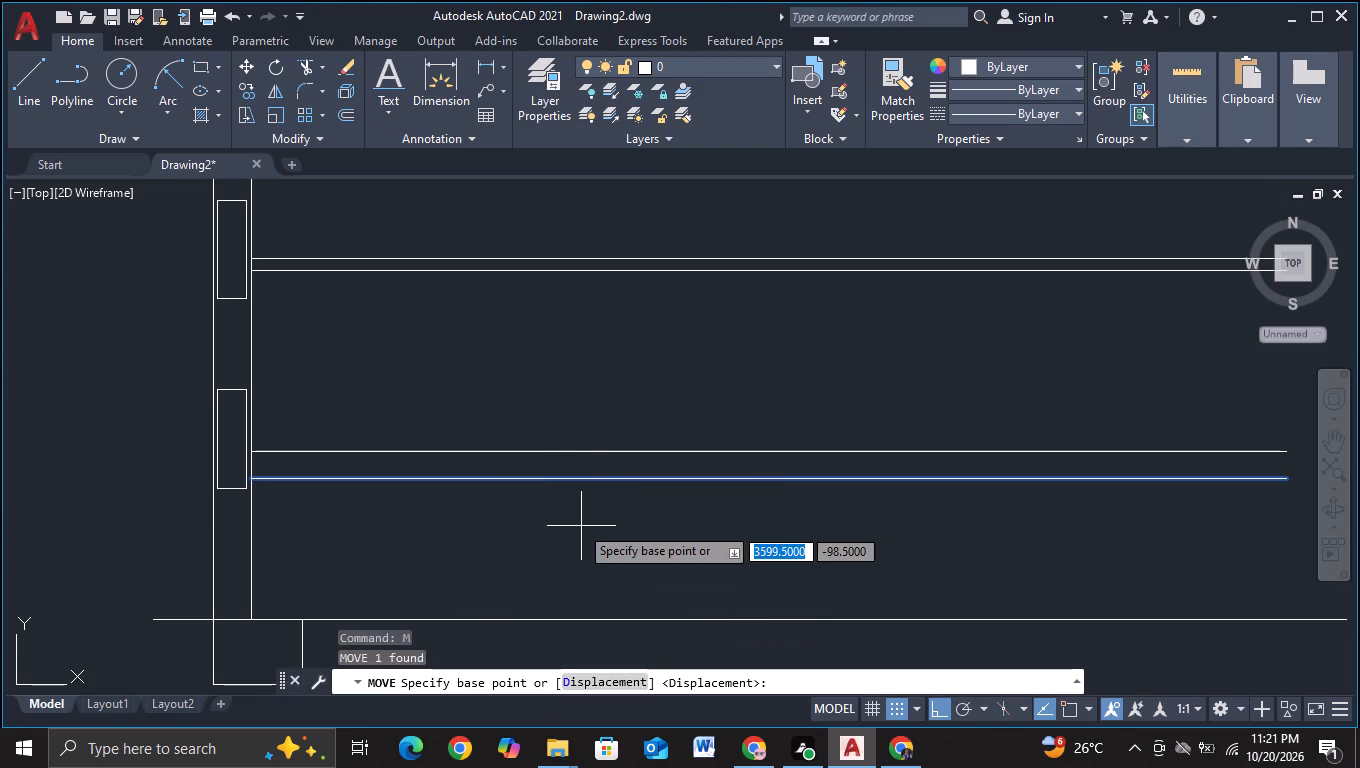
{"action": "left_click", "coordinate": [546, 482]}
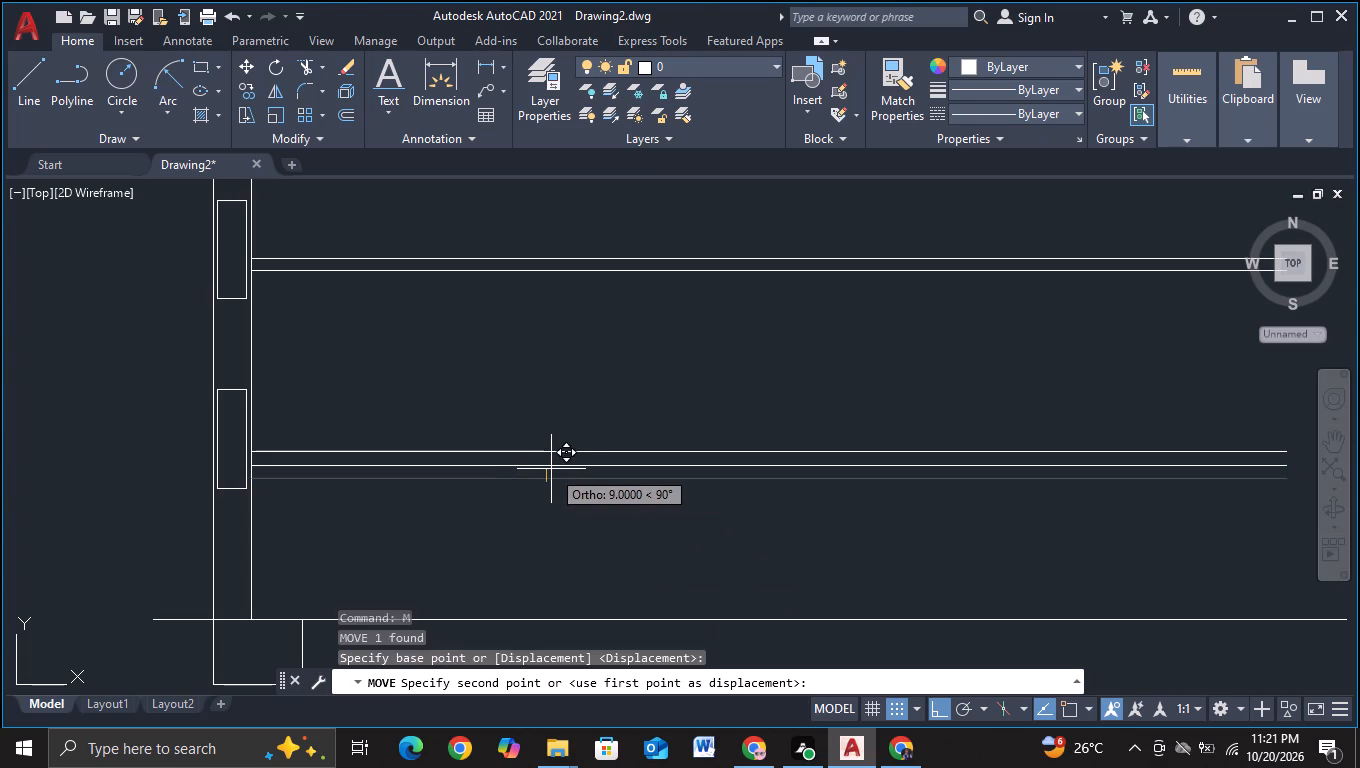
{"action": "left_click", "coordinate": [551, 469]}
Draw a horizontal line about 700 long from the topmost inset panel's bottom corner, ending in line with the floor lines' far ends.
{"action": "scroll", "coordinate": [600, 424], "scroll_direction": "down", "scroll_amount": 2}
{"action": "middle_click_drag", "start_coordinate": [625, 411], "coordinate": [520, 469]}
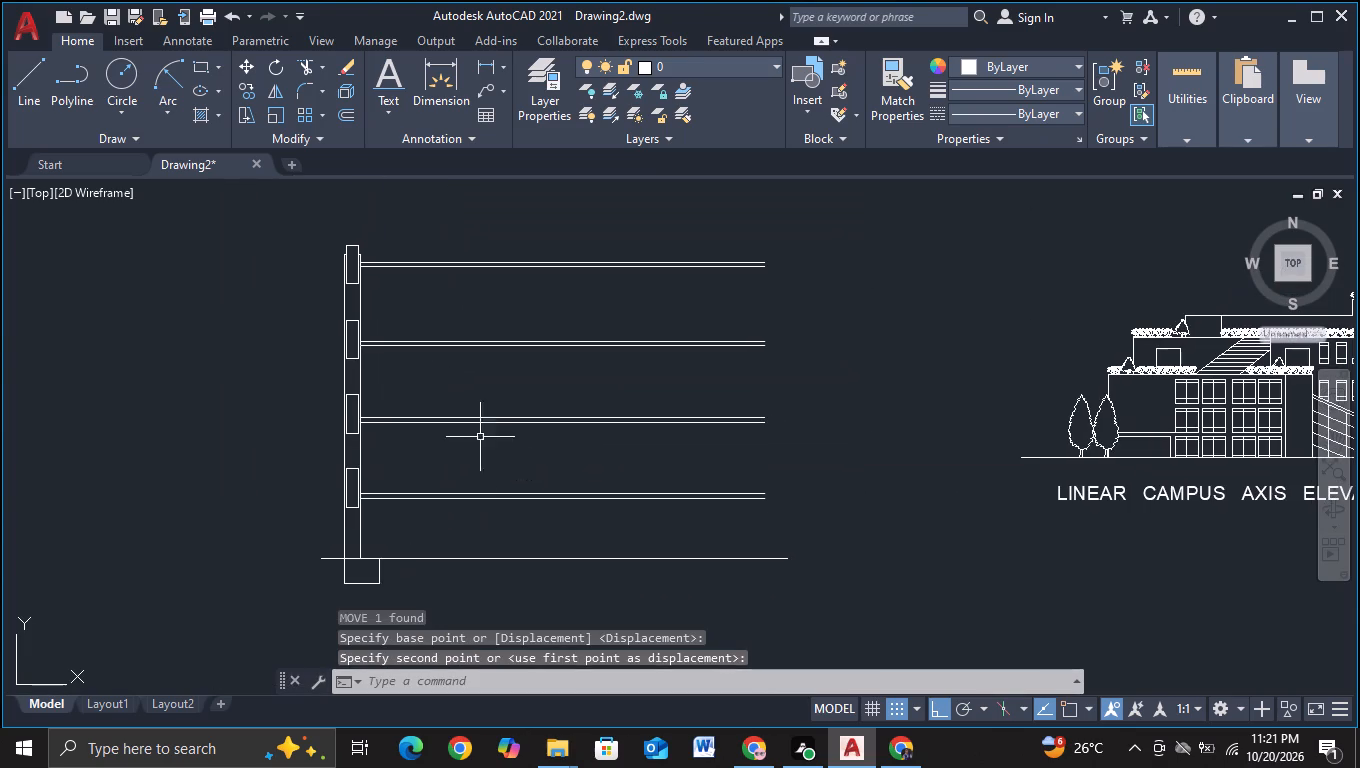
{"action": "key", "text": "Escape"}
{"action": "left_click", "coordinate": [28, 91]}
{"action": "scroll", "coordinate": [454, 335], "scroll_direction": "up", "scroll_amount": 2}
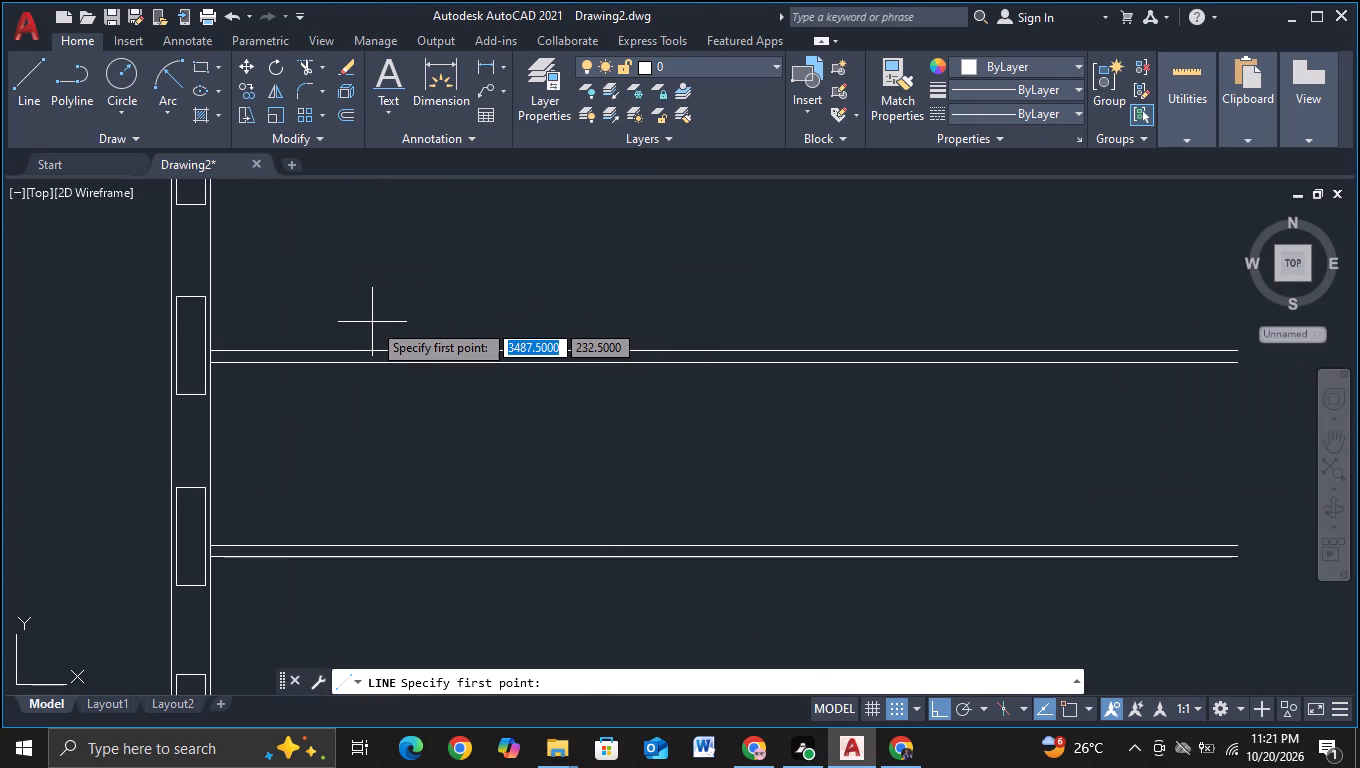
{"action": "key", "text": "F3"}
{"action": "middle_click_drag", "start_coordinate": [317, 278], "coordinate": [341, 401]}
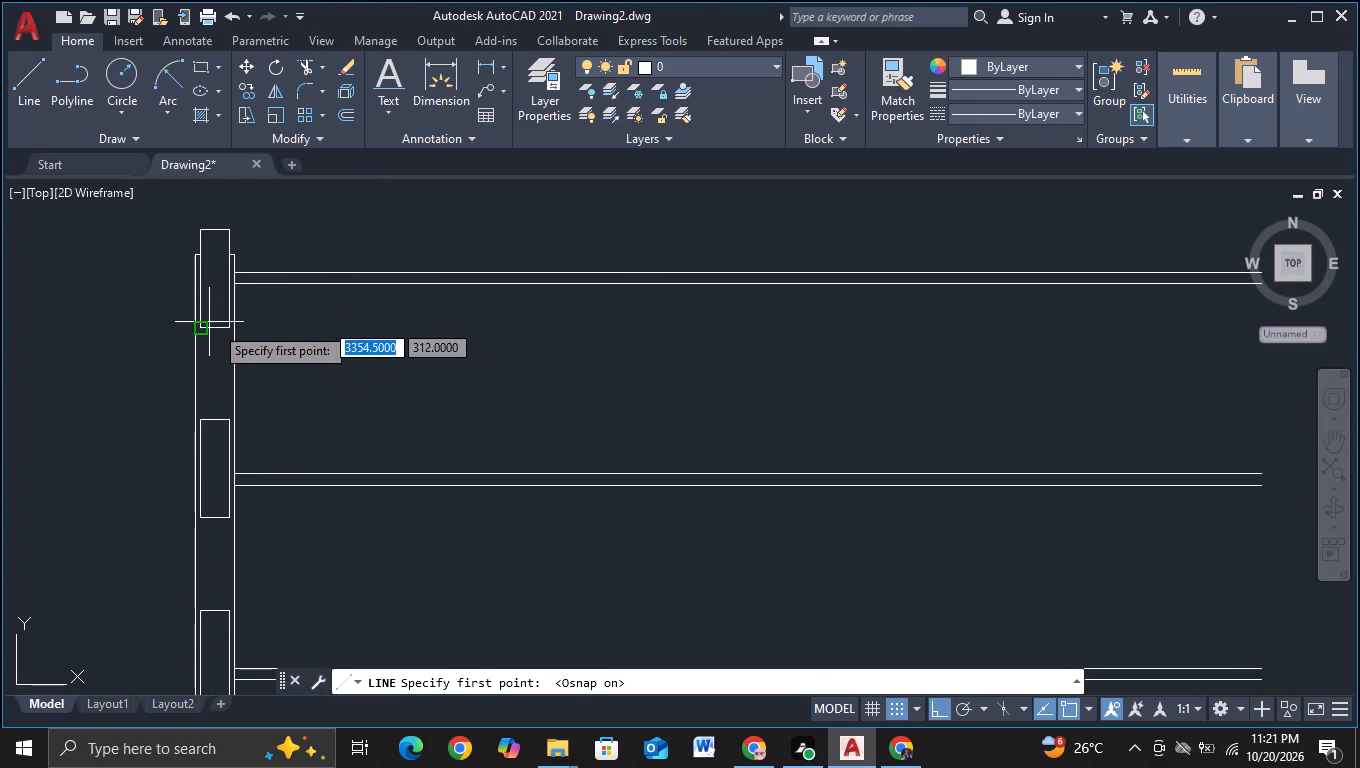
{"action": "left_click", "coordinate": [226, 326]}
{"action": "scroll", "coordinate": [693, 351], "scroll_direction": "down", "scroll_amount": 1}
{"action": "middle_click_drag", "start_coordinate": [704, 356], "coordinate": [477, 334]}
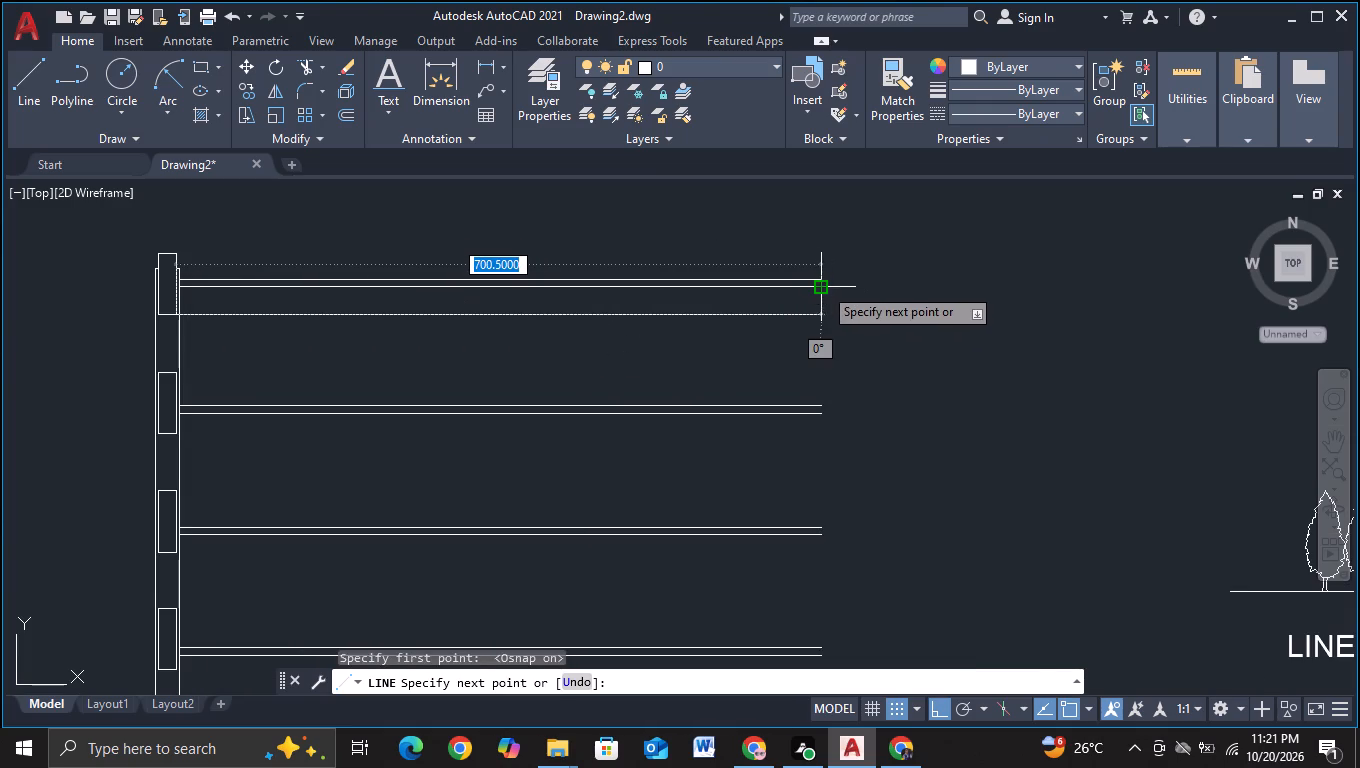
{"action": "left_click", "coordinate": [822, 317]}
{"action": "key", "text": "Escape"}
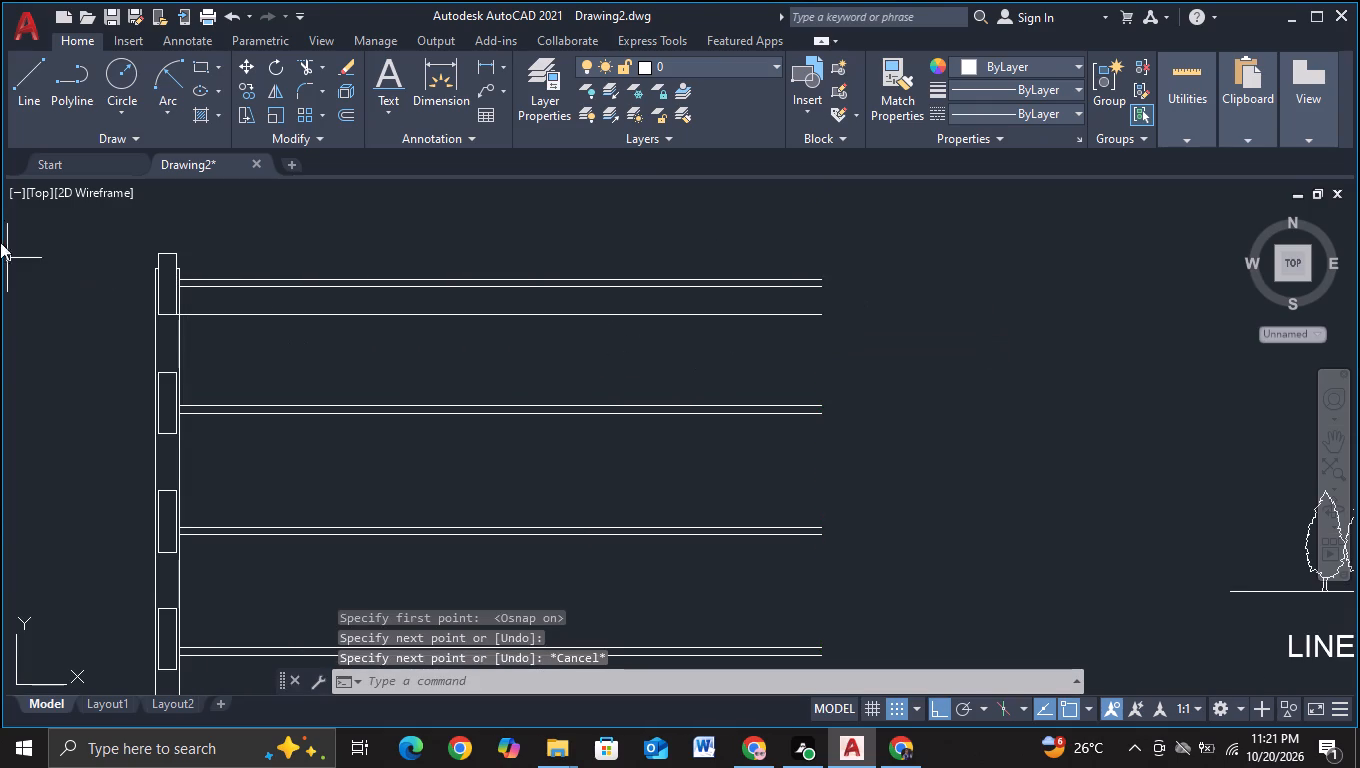
Draw a horizontal line about 700 long from the second inset panel's bottom corner to align with the floor lines' far ends.
{"action": "left_click", "coordinate": [35, 118]}
{"action": "middle_click_drag", "start_coordinate": [381, 467], "coordinate": [418, 338]}
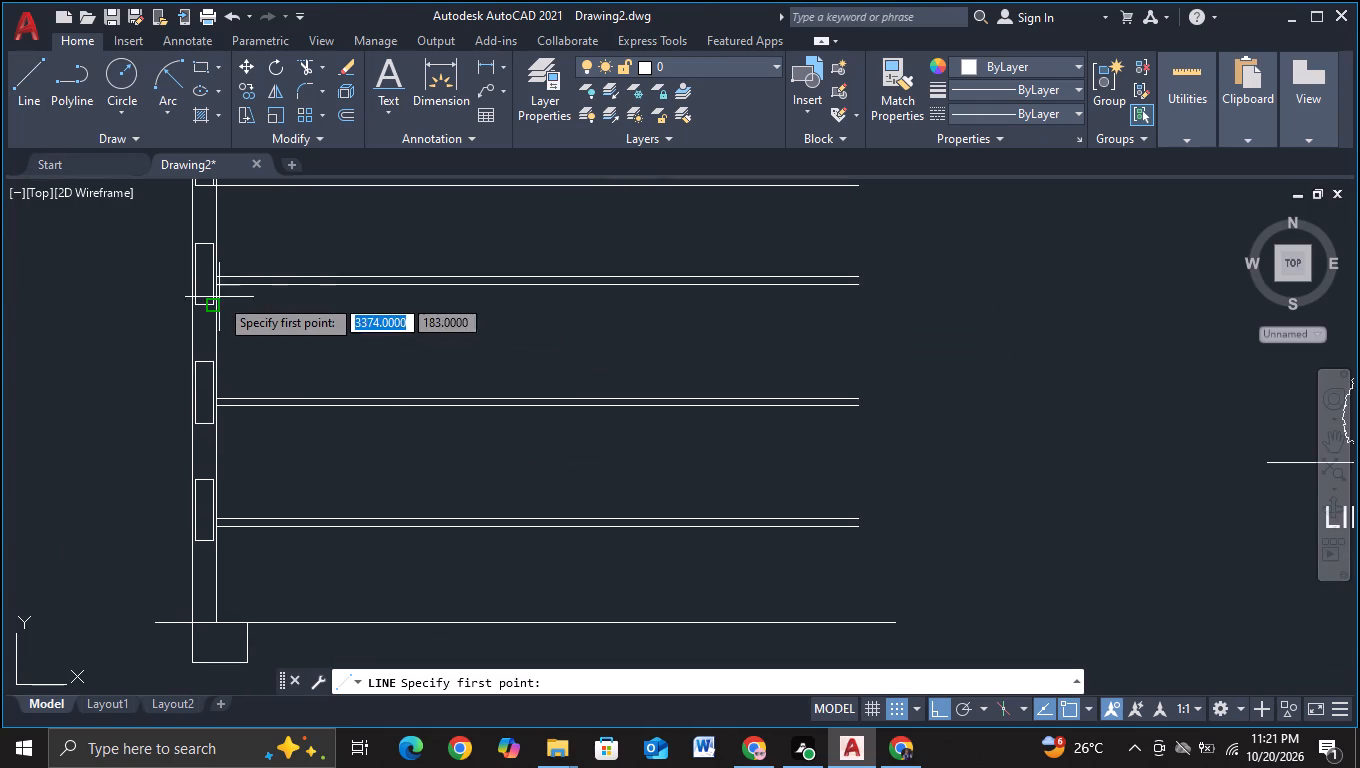
{"action": "left_click", "coordinate": [214, 303]}
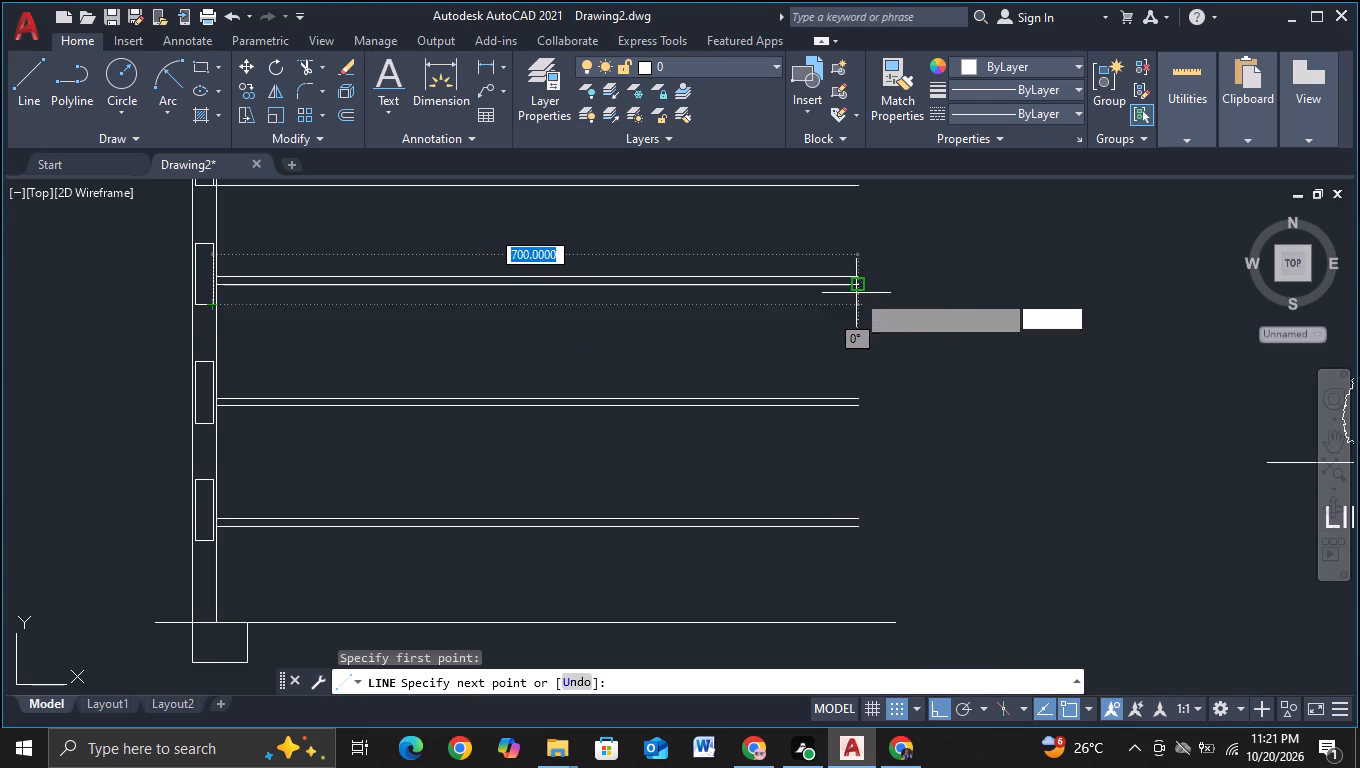
{"action": "left_click", "coordinate": [854, 308]}
{"action": "key", "text": "Escape"}
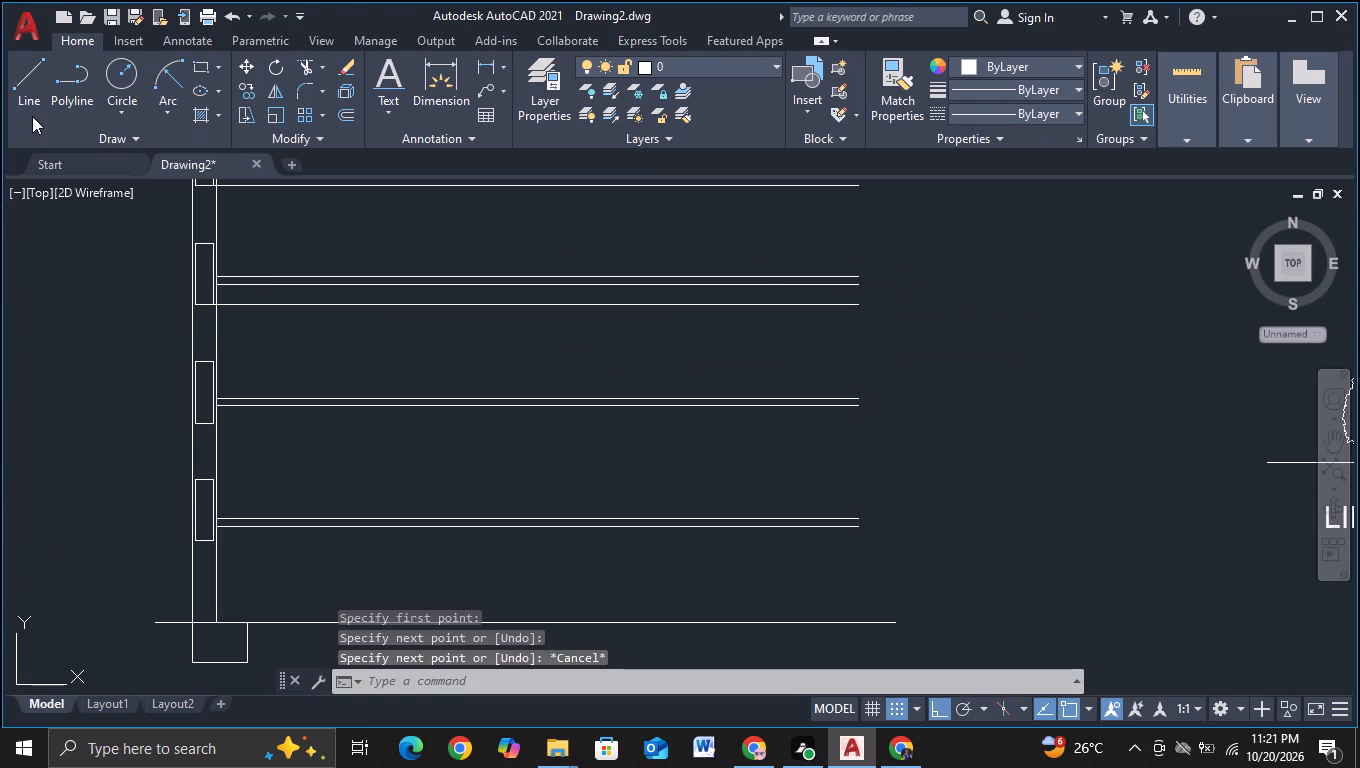
Draw a horizontal line about 700 long from the third inset panel's bottom corner to align with the floor lines' far ends.
{"action": "left_click", "coordinate": [32, 116]}
{"action": "left_click", "coordinate": [212, 428]}
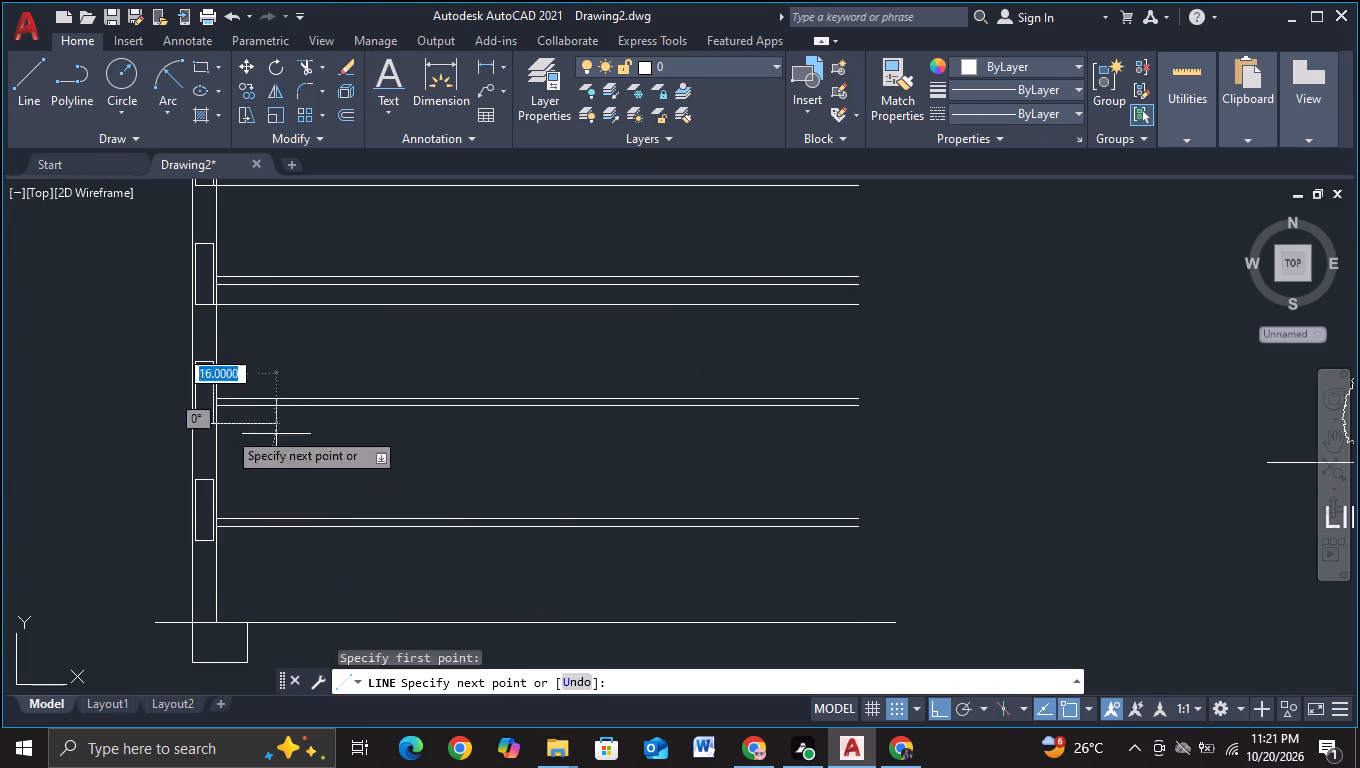
{"action": "left_click", "coordinate": [856, 426]}
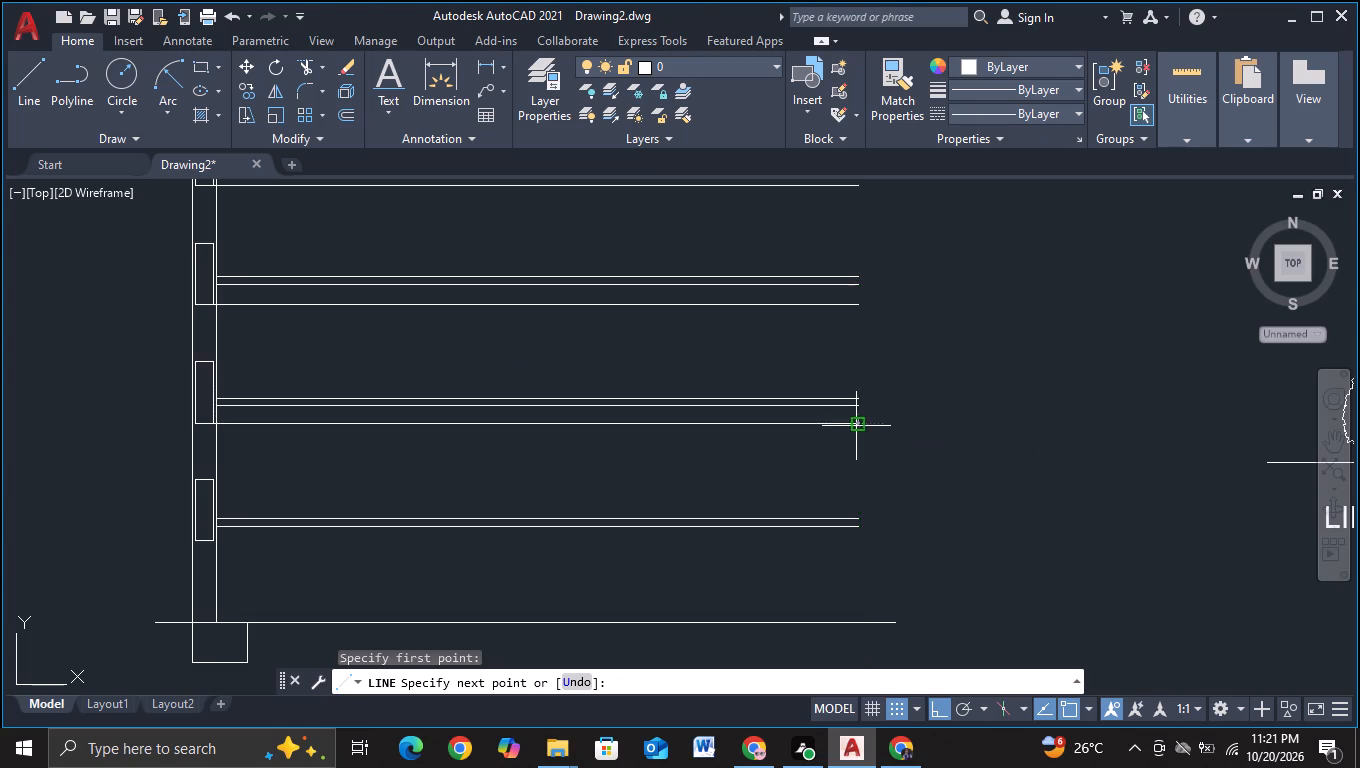
{"action": "key", "text": "Escape"}
Draw a horizontal line about 700 long from the lowest inset panel's bottom corner to align with the floor lines' far ends.
{"action": "left_click", "coordinate": [35, 119]}
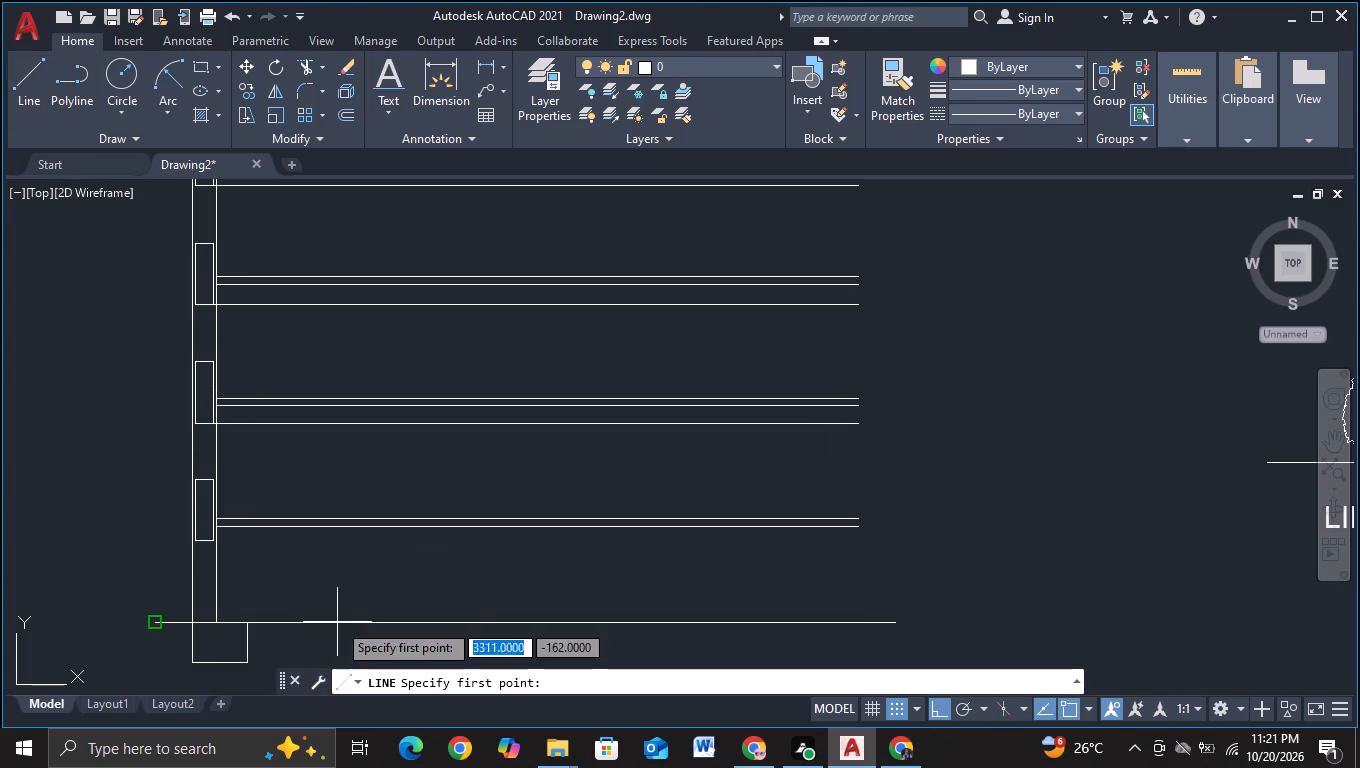
{"action": "middle_click_drag", "start_coordinate": [337, 622], "coordinate": [355, 475]}
{"action": "left_click", "coordinate": [235, 391]}
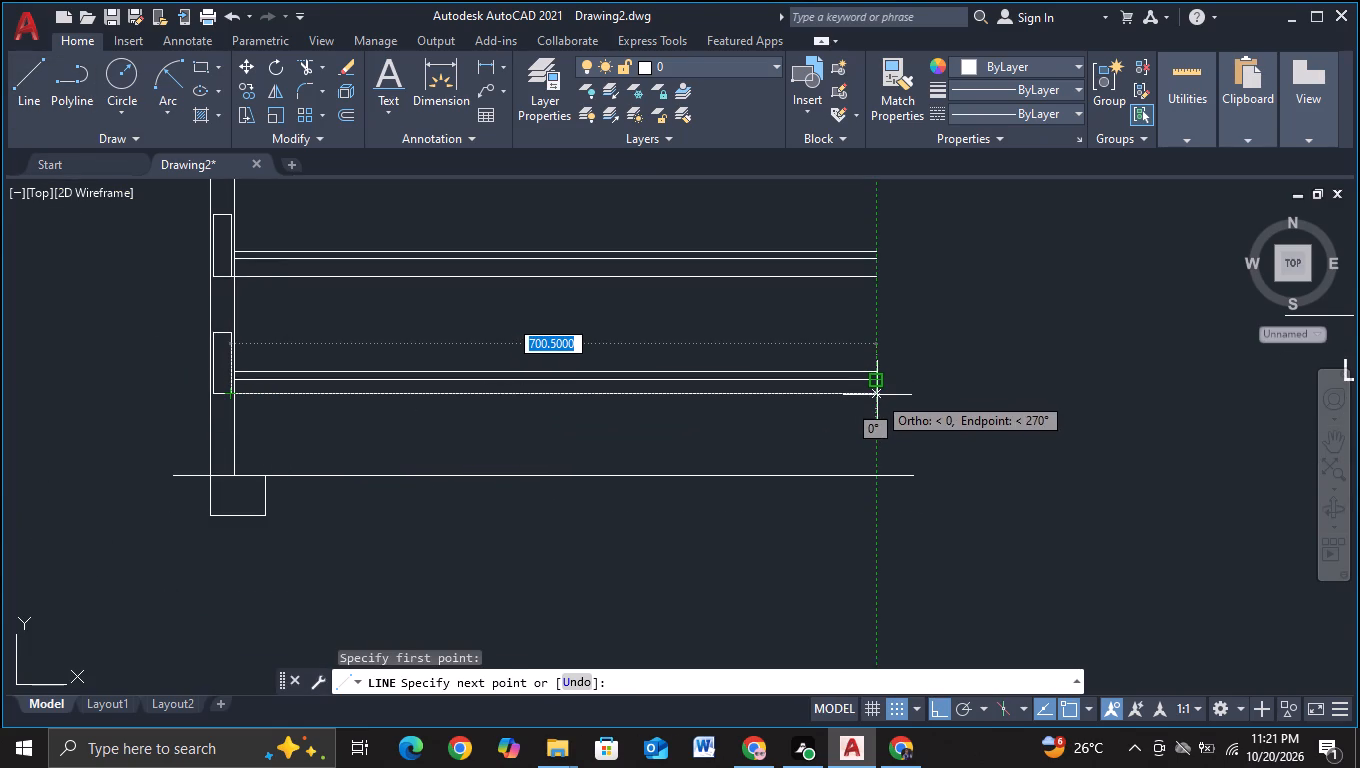
{"action": "left_click", "coordinate": [877, 395]}
{"action": "key", "text": "Escape"}
Copy the panelled tower without its base horizontally twice: once near the middle of the floor lines and once beyond their far ends.
{"action": "scroll", "coordinate": [926, 404], "scroll_direction": "down", "scroll_amount": 2}
{"action": "middle_click_drag", "start_coordinate": [944, 432], "coordinate": [596, 527]}
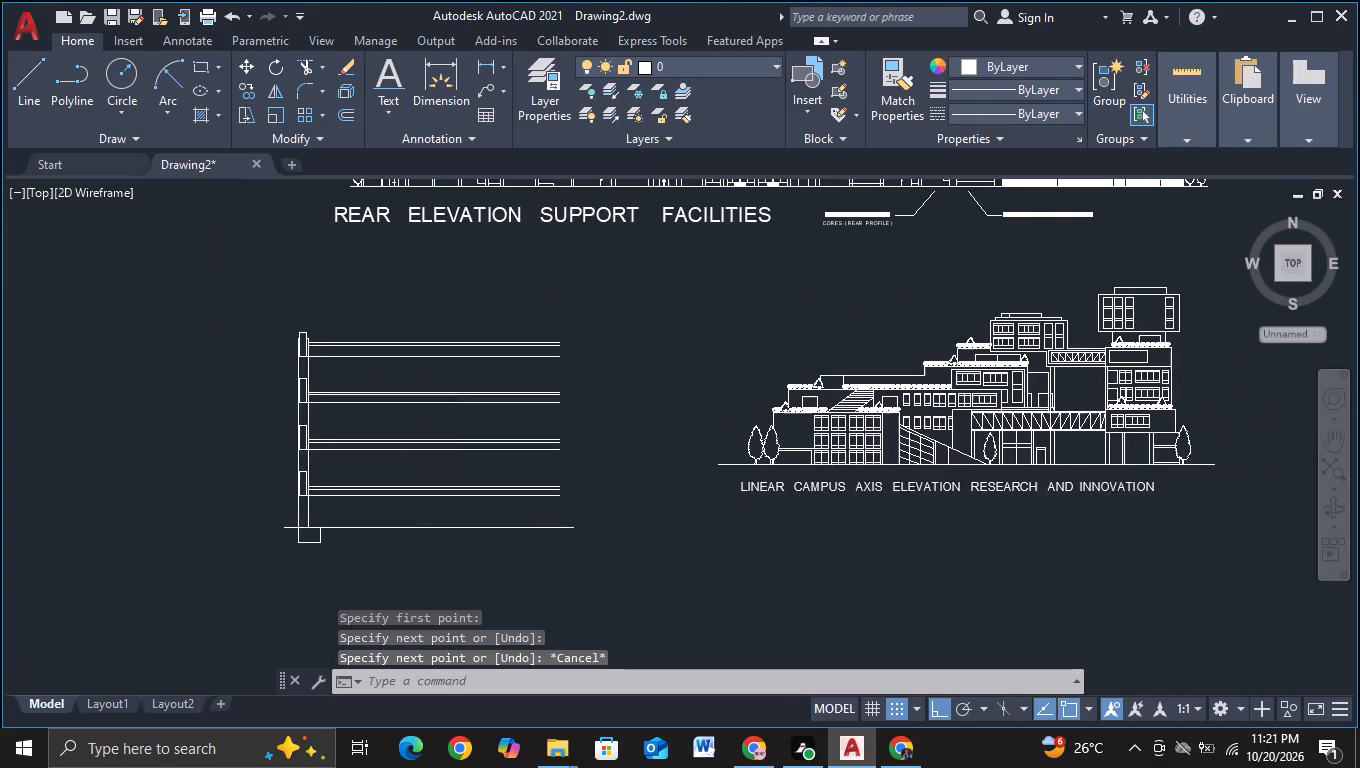
{"action": "middle_click_drag", "start_coordinate": [609, 573], "coordinate": [587, 516]}
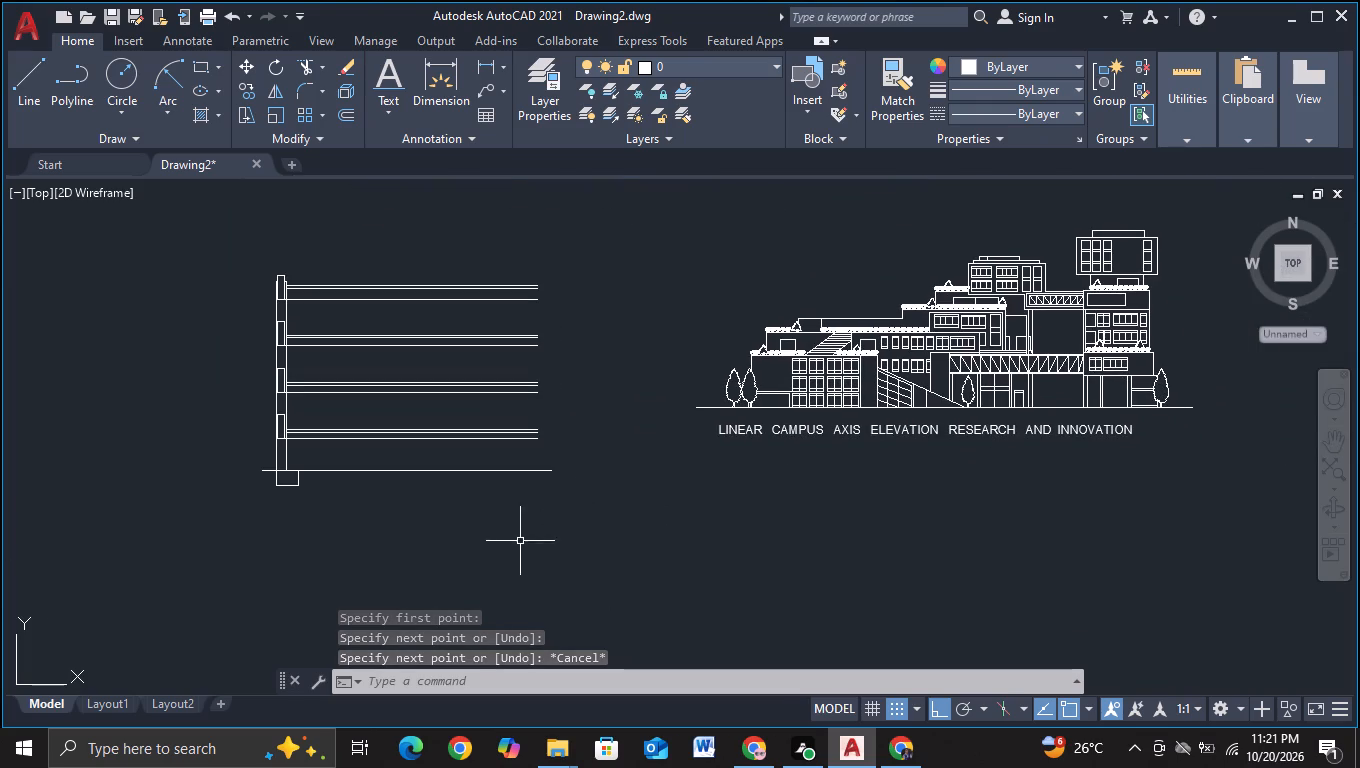
{"action": "middle_click_drag", "start_coordinate": [496, 548], "coordinate": [511, 521]}
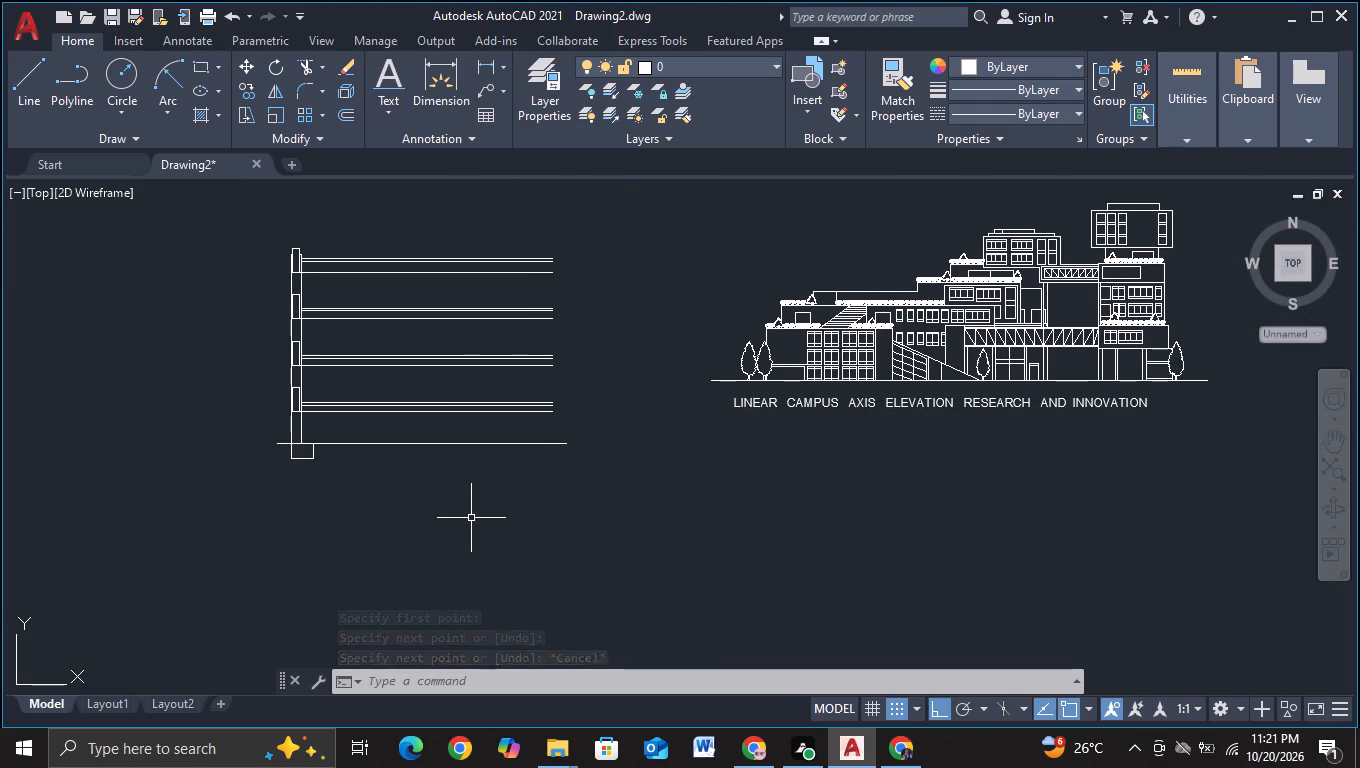
{"action": "scroll", "coordinate": [386, 455], "scroll_direction": "down", "scroll_amount": 1}
{"action": "middle_click_drag", "start_coordinate": [389, 515], "coordinate": [464, 510]}
{"action": "scroll", "coordinate": [418, 483], "scroll_direction": "up", "scroll_amount": 2}
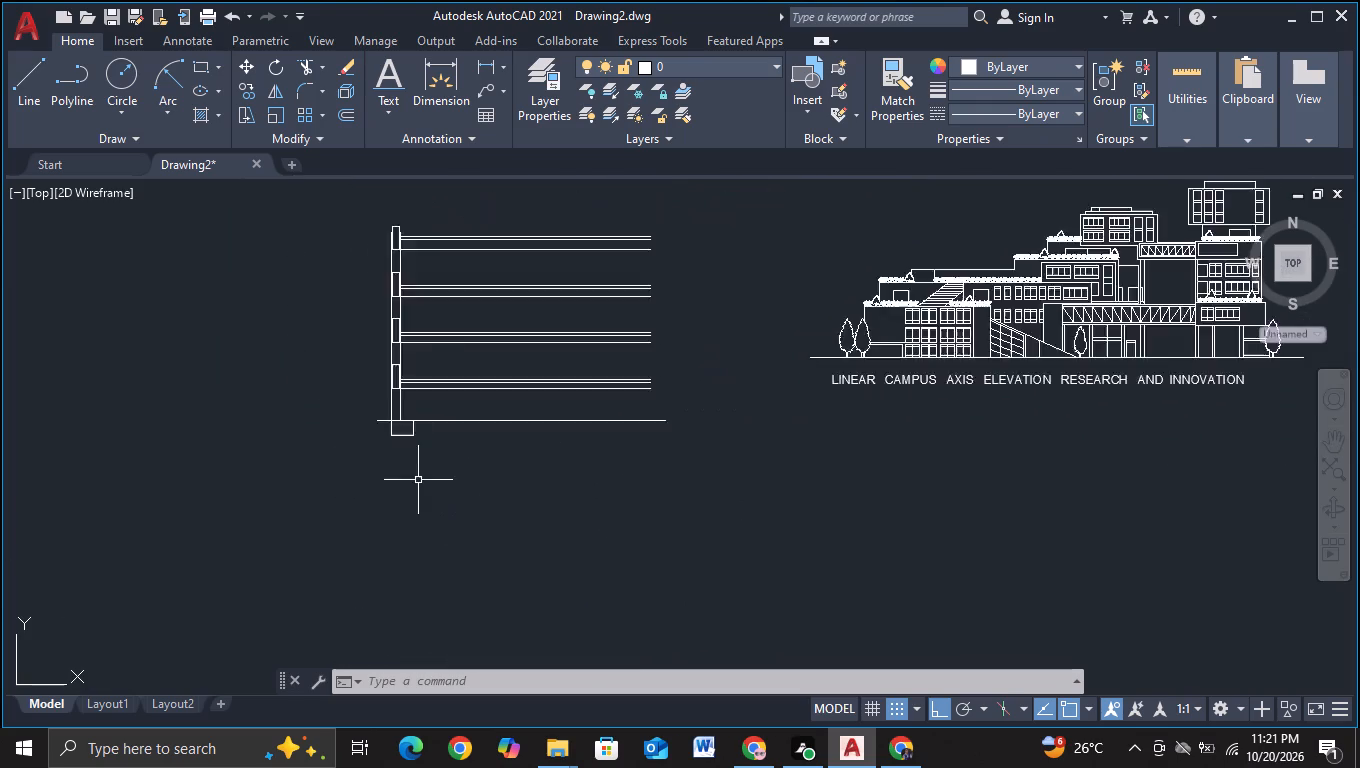
{"action": "middle_click_drag", "start_coordinate": [366, 340], "coordinate": [395, 584]}
{"action": "left_click", "coordinate": [381, 289]}
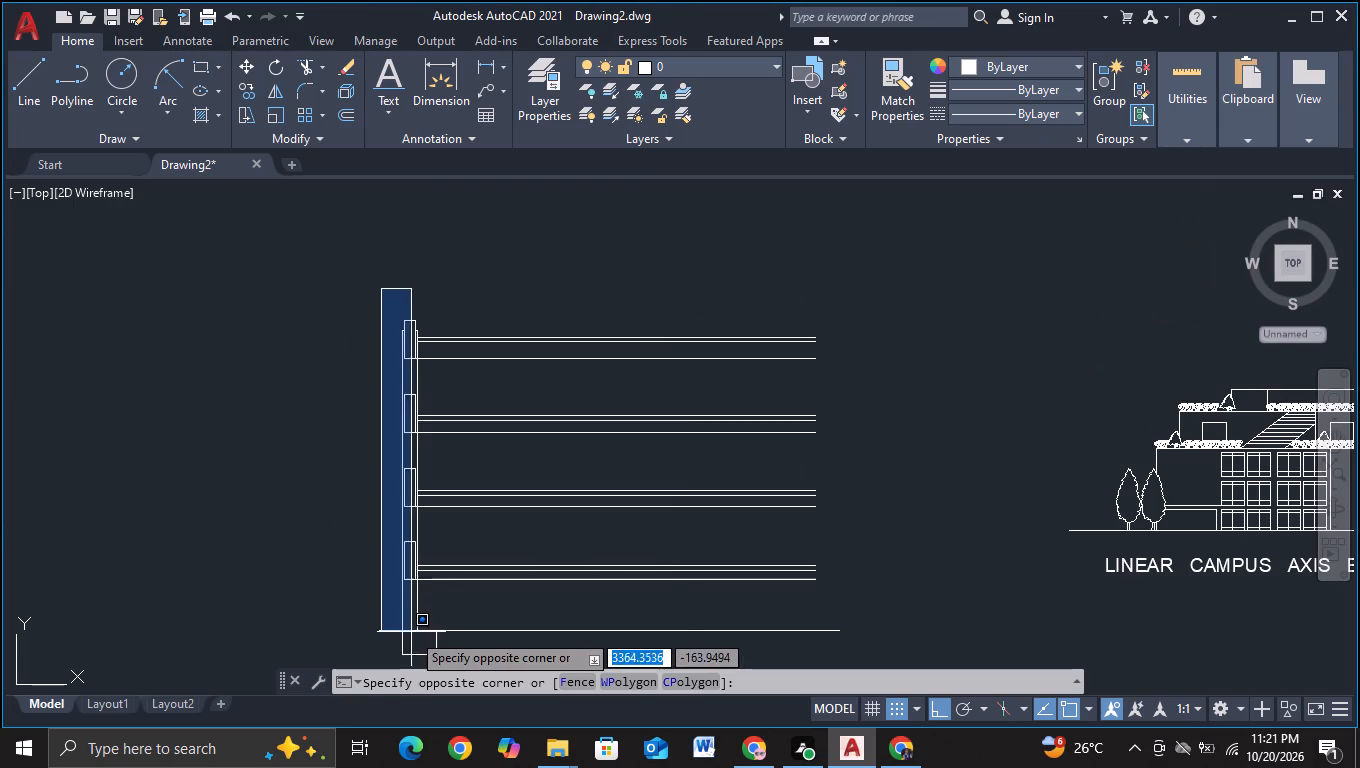
{"action": "left_click", "coordinate": [425, 639]}
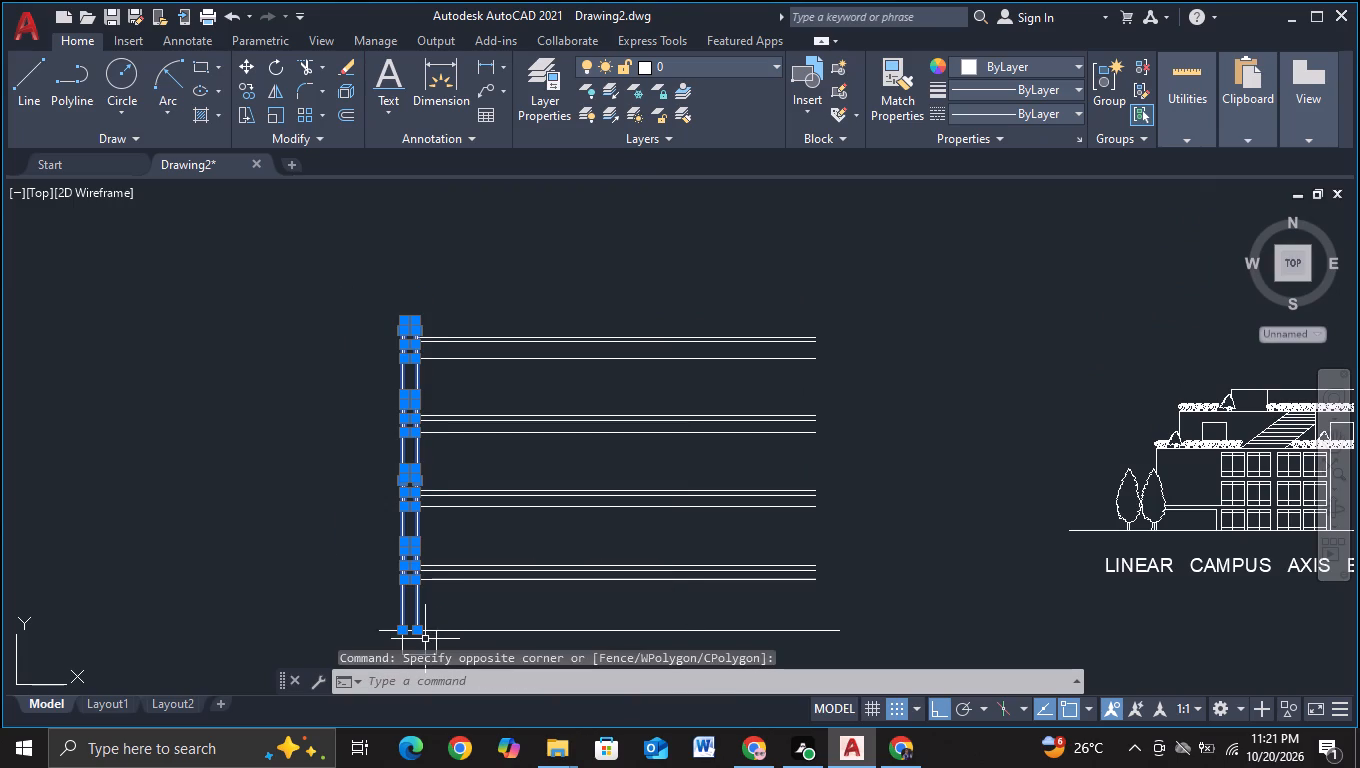
{"action": "key", "text": "c"}
{"action": "left_click", "coordinate": [509, 560]}
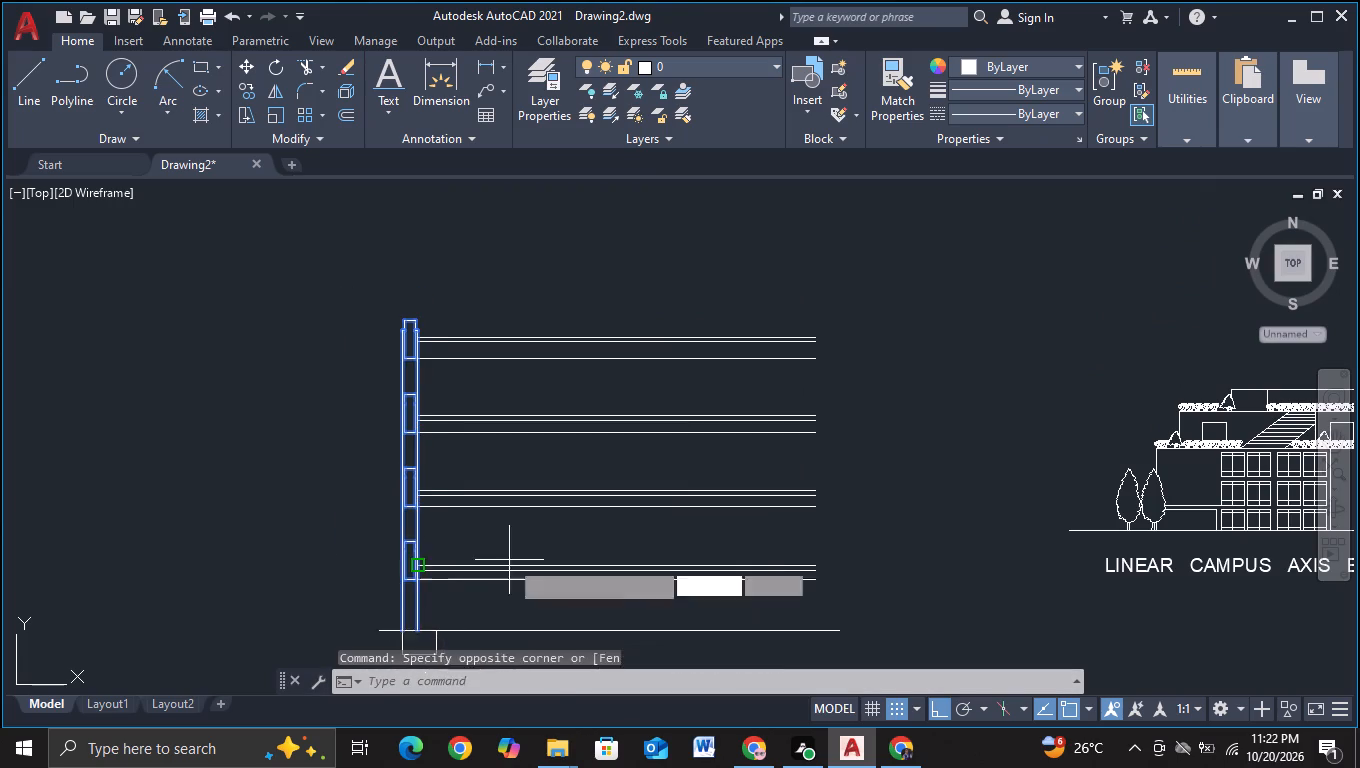
{"action": "left_click", "coordinate": [396, 508]}
{"action": "middle_click_drag", "start_coordinate": [615, 508], "coordinate": [518, 383]}
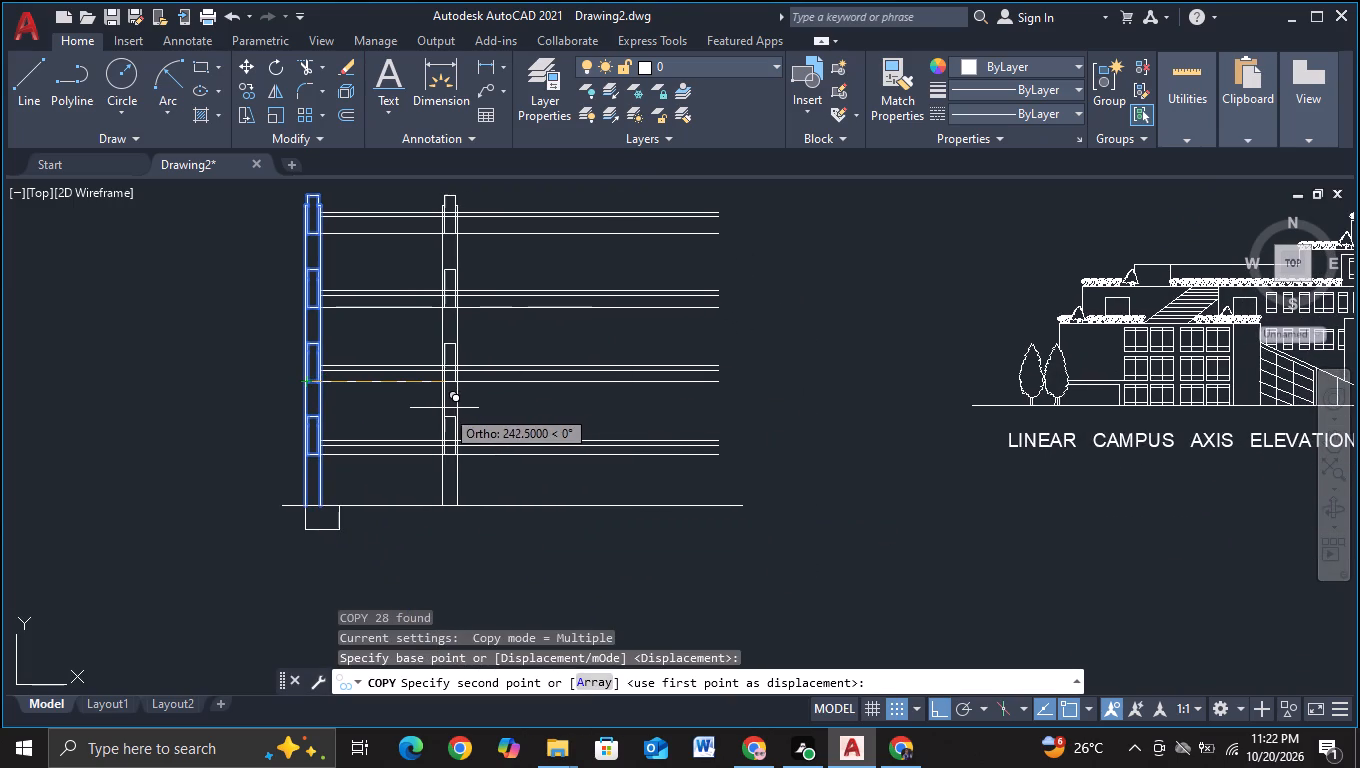
{"action": "left_click", "coordinate": [501, 406]}
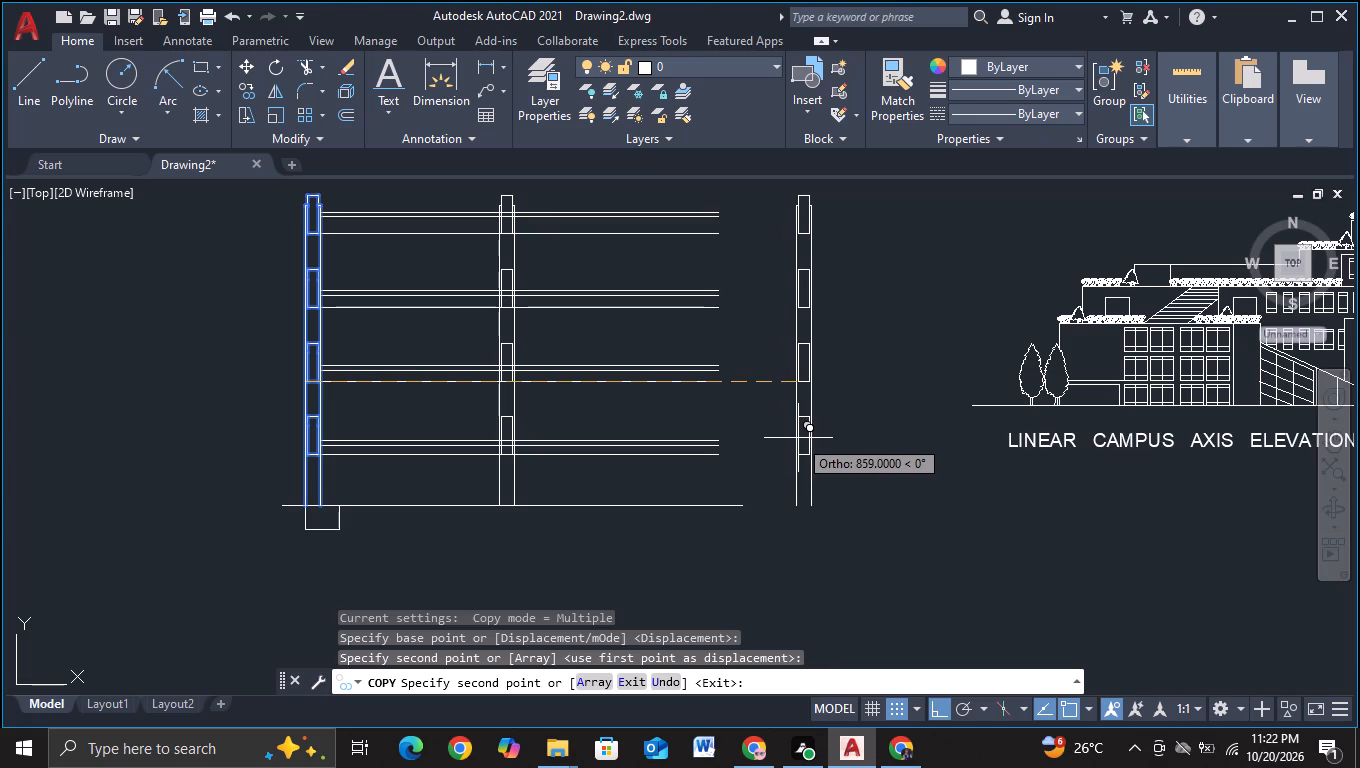
{"action": "left_click", "coordinate": [791, 442]}
{"action": "key", "text": "Escape"}
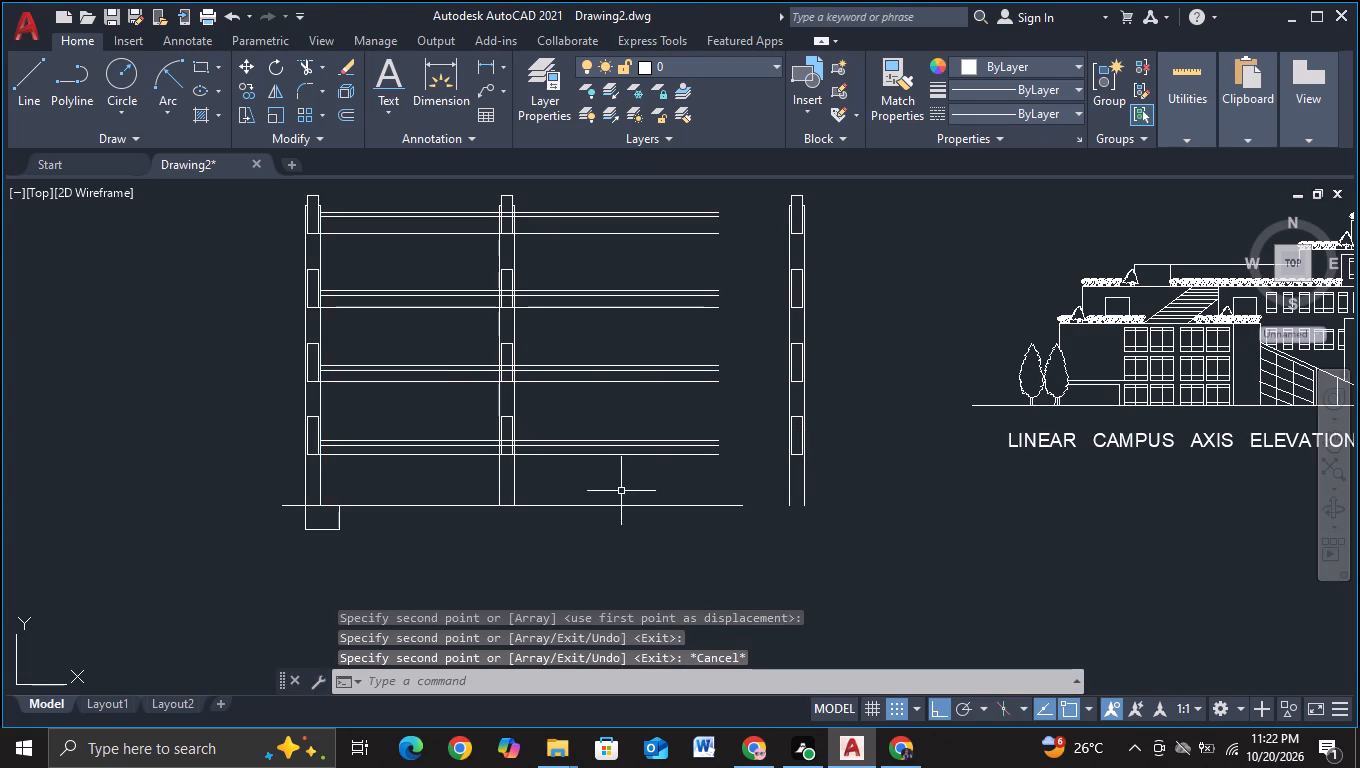
Trim the floor-line pairs where they cross the upper three inset panels of the middle tower.
{"action": "left_click", "coordinate": [296, 76]}
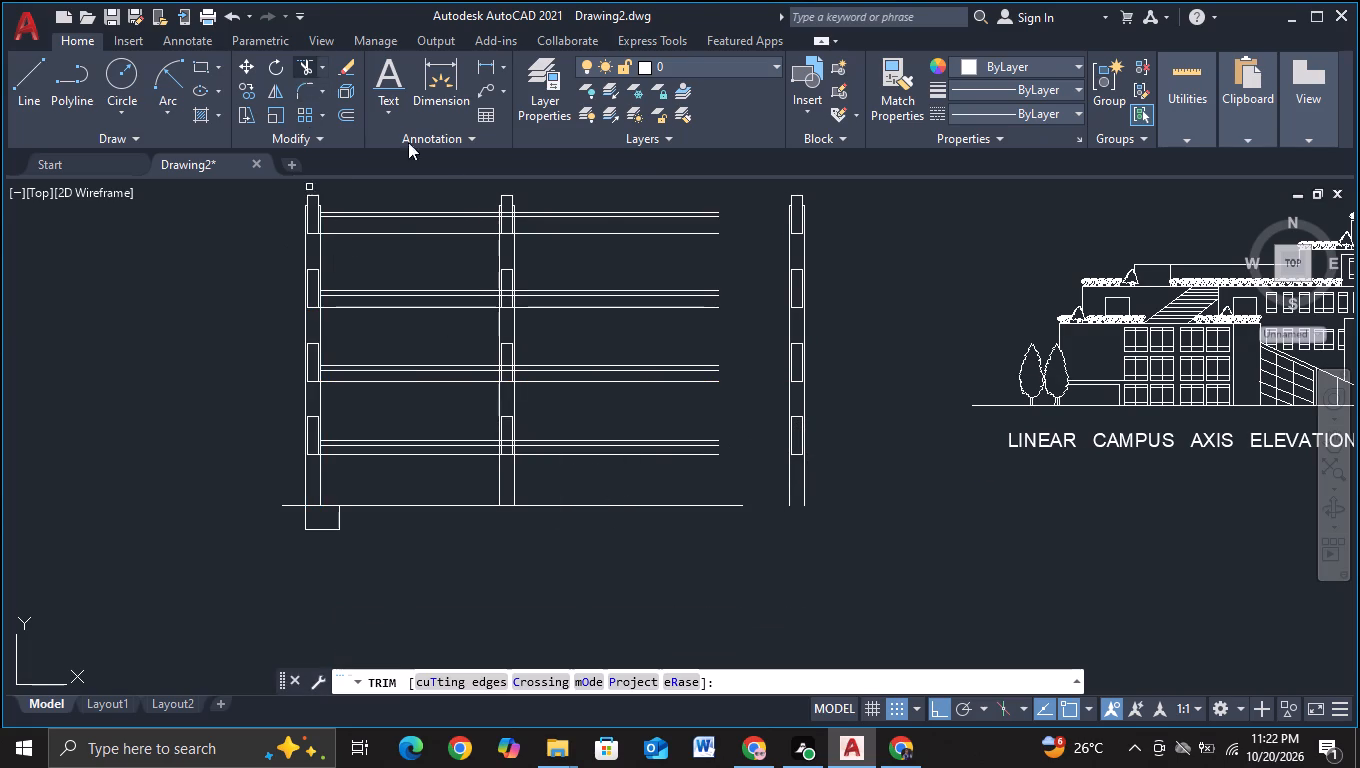
{"action": "scroll", "coordinate": [467, 180], "scroll_direction": "up", "scroll_amount": 1}
{"action": "scroll", "coordinate": [538, 286], "scroll_direction": "up", "scroll_amount": 2}
{"action": "middle_click_drag", "start_coordinate": [555, 302], "coordinate": [611, 514]}
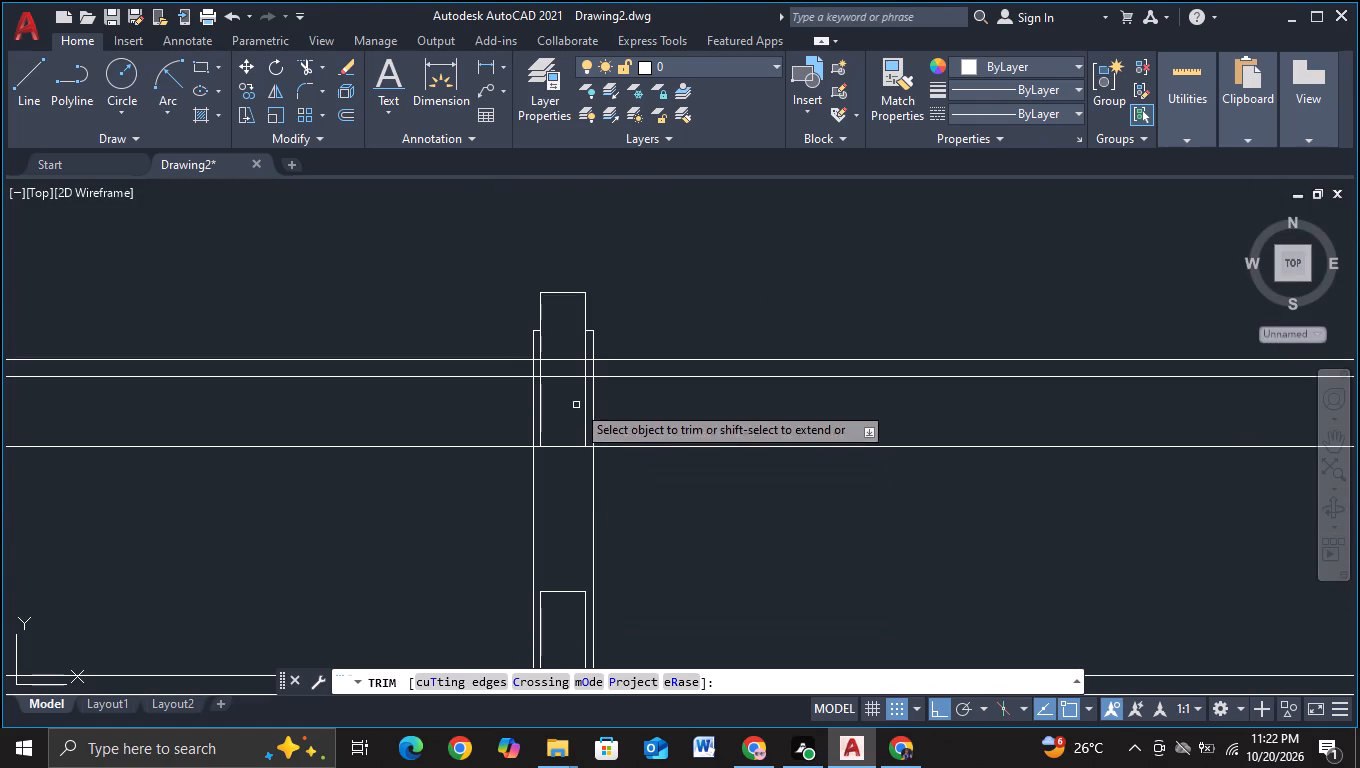
{"action": "left_click_drag", "start_coordinate": [561, 345], "coordinate": [564, 401]}
{"action": "middle_click_drag", "start_coordinate": [626, 525], "coordinate": [608, 427]}
{"action": "scroll", "coordinate": [604, 444], "scroll_direction": "down", "scroll_amount": 1}
{"action": "middle_click_drag", "start_coordinate": [622, 487], "coordinate": [621, 389]}
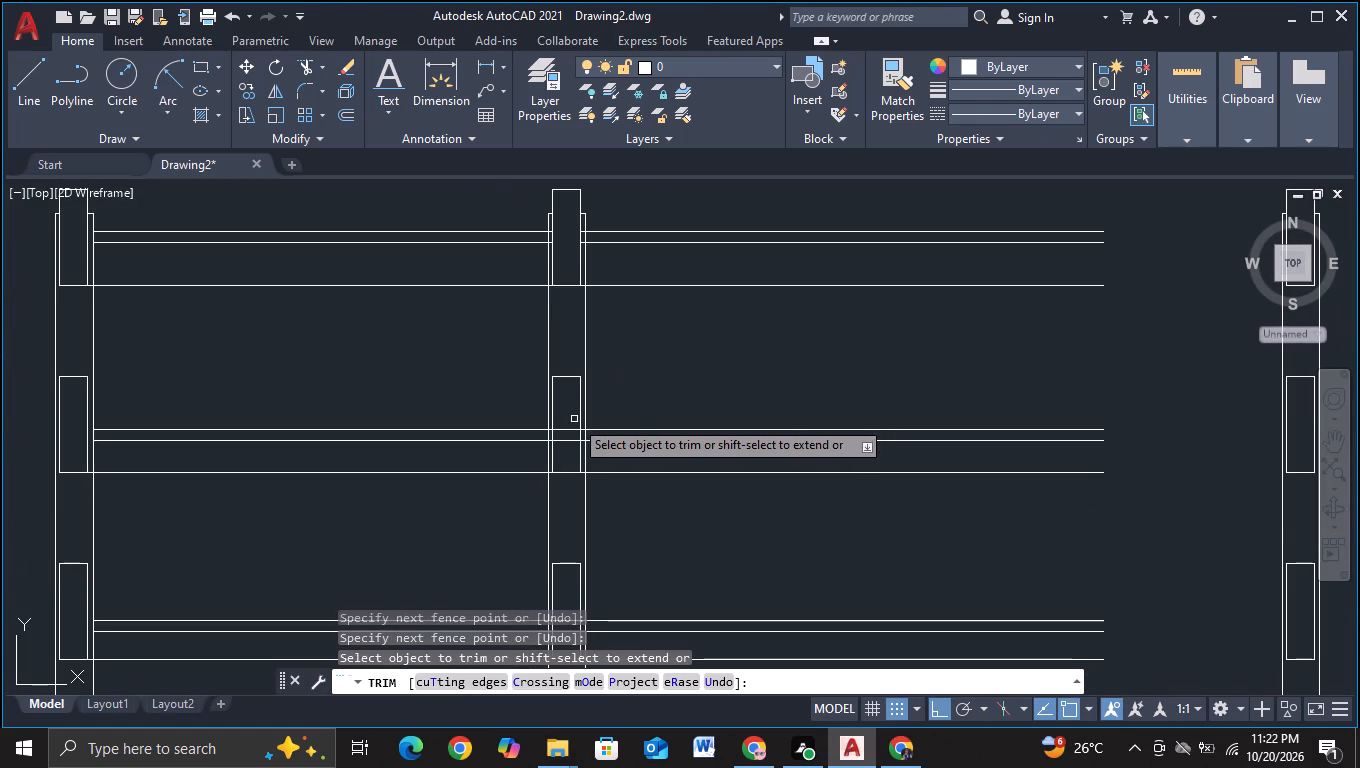
{"action": "left_click_drag", "start_coordinate": [568, 413], "coordinate": [564, 427]}
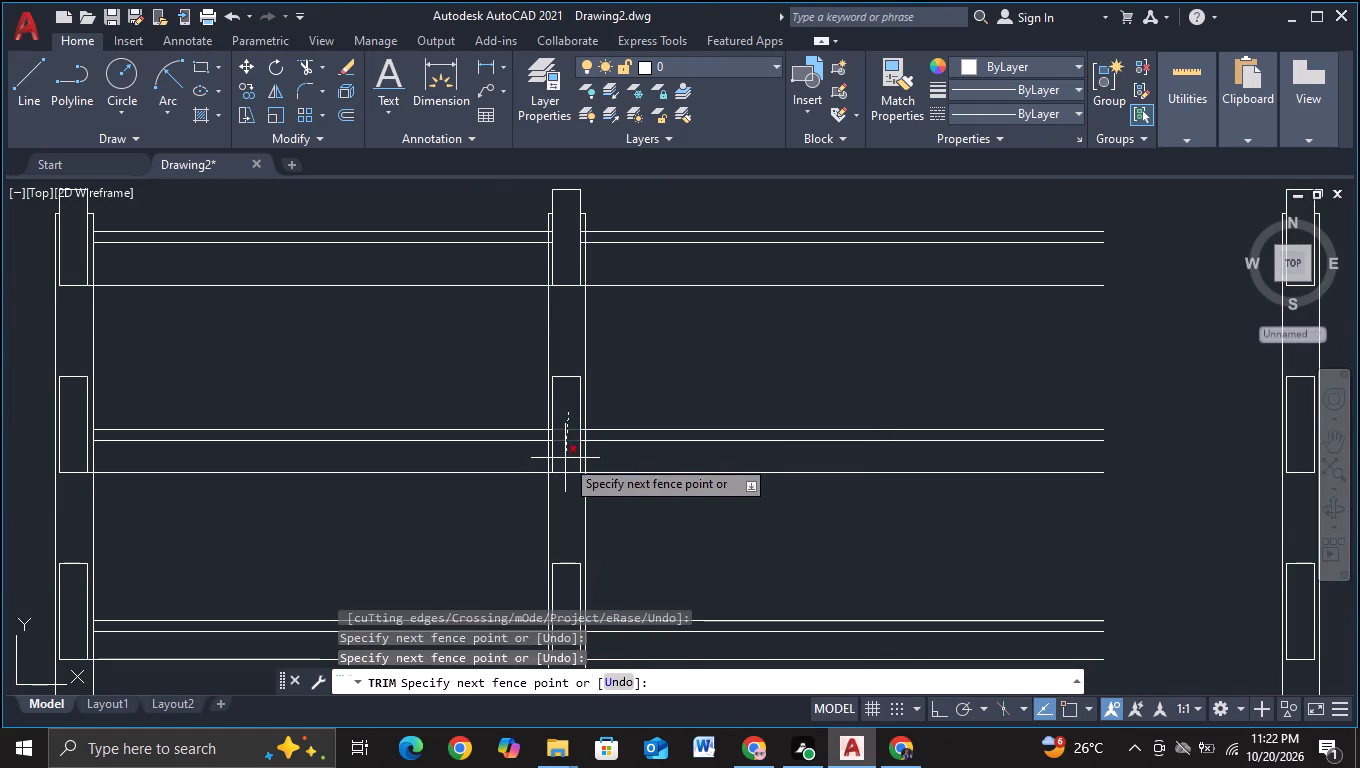
{"action": "left_click", "coordinate": [565, 458]}
{"action": "scroll", "coordinate": [562, 490], "scroll_direction": "up", "scroll_amount": 1}
{"action": "middle_click_drag", "start_coordinate": [562, 518], "coordinate": [566, 501]}
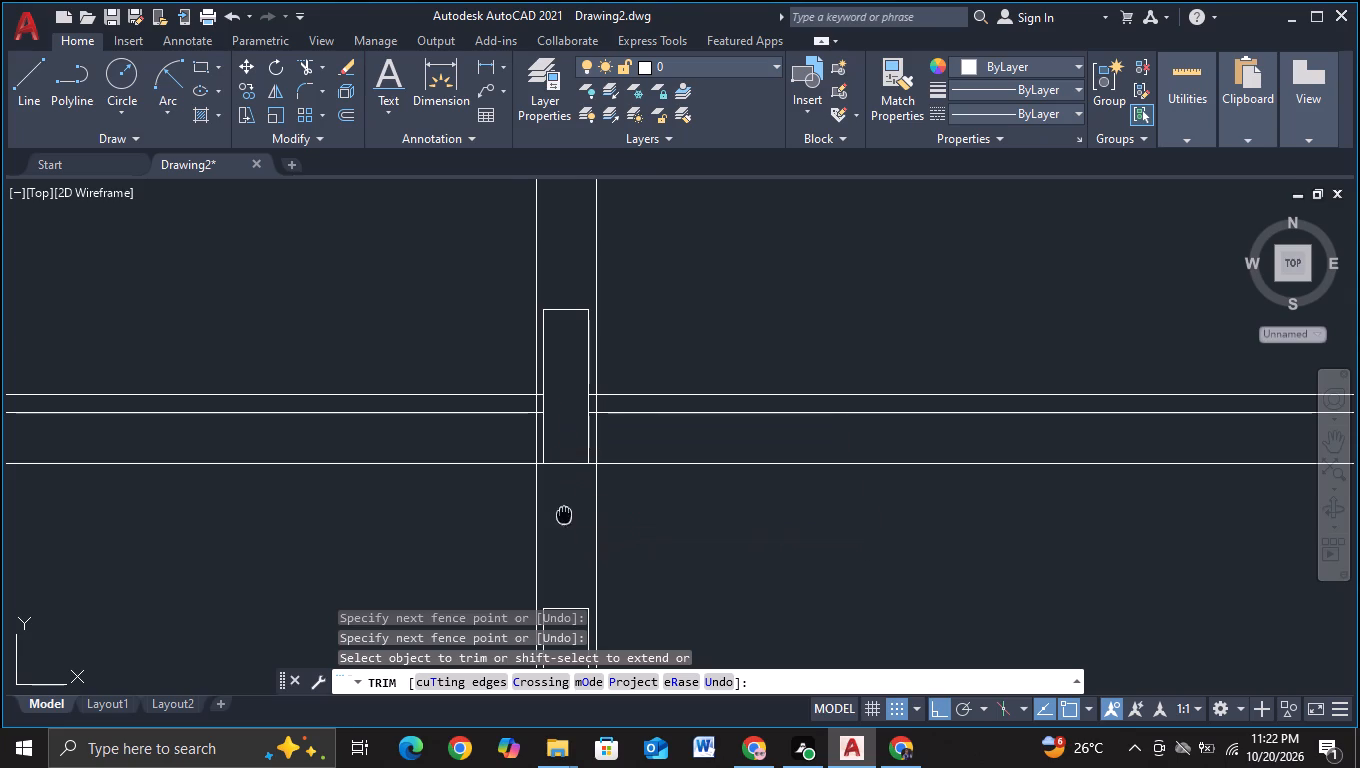
{"action": "middle_click_drag", "start_coordinate": [566, 501], "coordinate": [564, 347]}
{"action": "left_click", "coordinate": [578, 484]}
{"action": "left_click", "coordinate": [564, 564]}
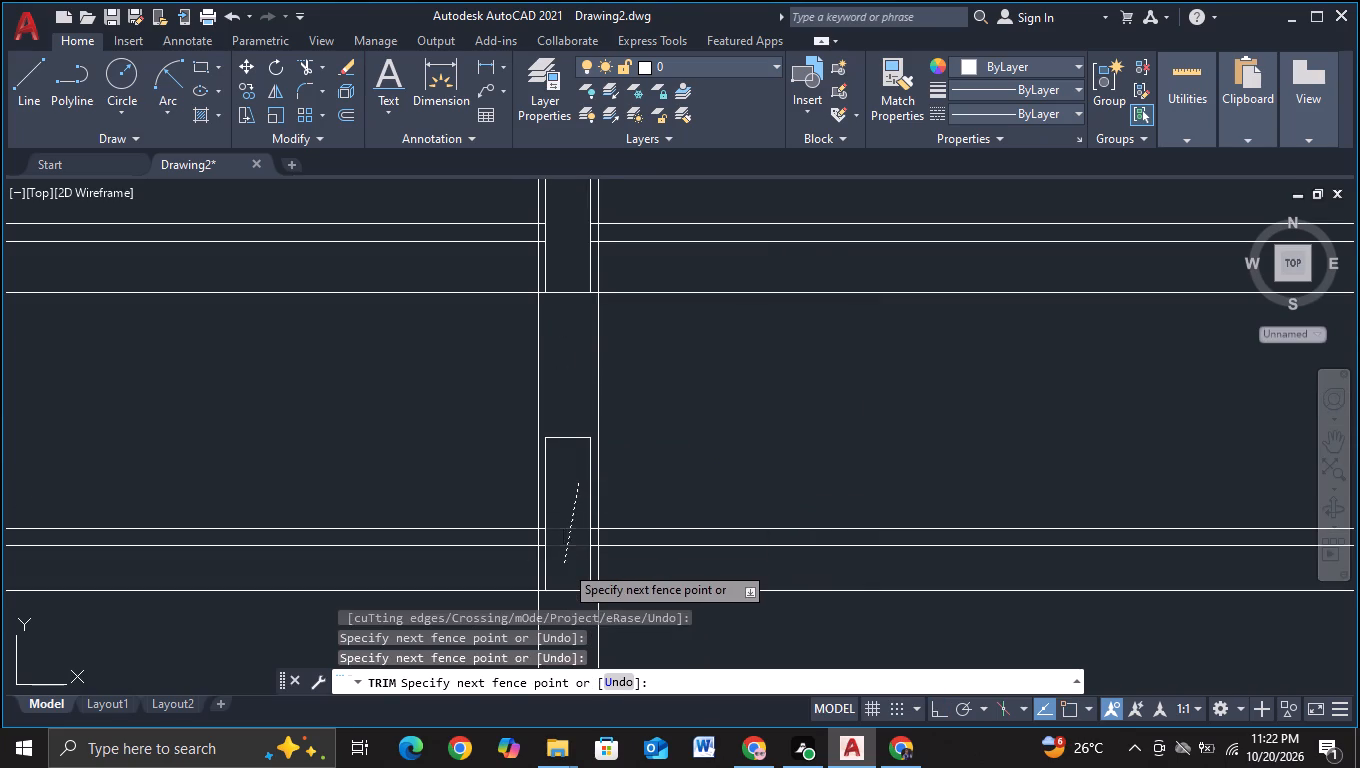
{"action": "middle_click_drag", "start_coordinate": [565, 566], "coordinate": [591, 344]}
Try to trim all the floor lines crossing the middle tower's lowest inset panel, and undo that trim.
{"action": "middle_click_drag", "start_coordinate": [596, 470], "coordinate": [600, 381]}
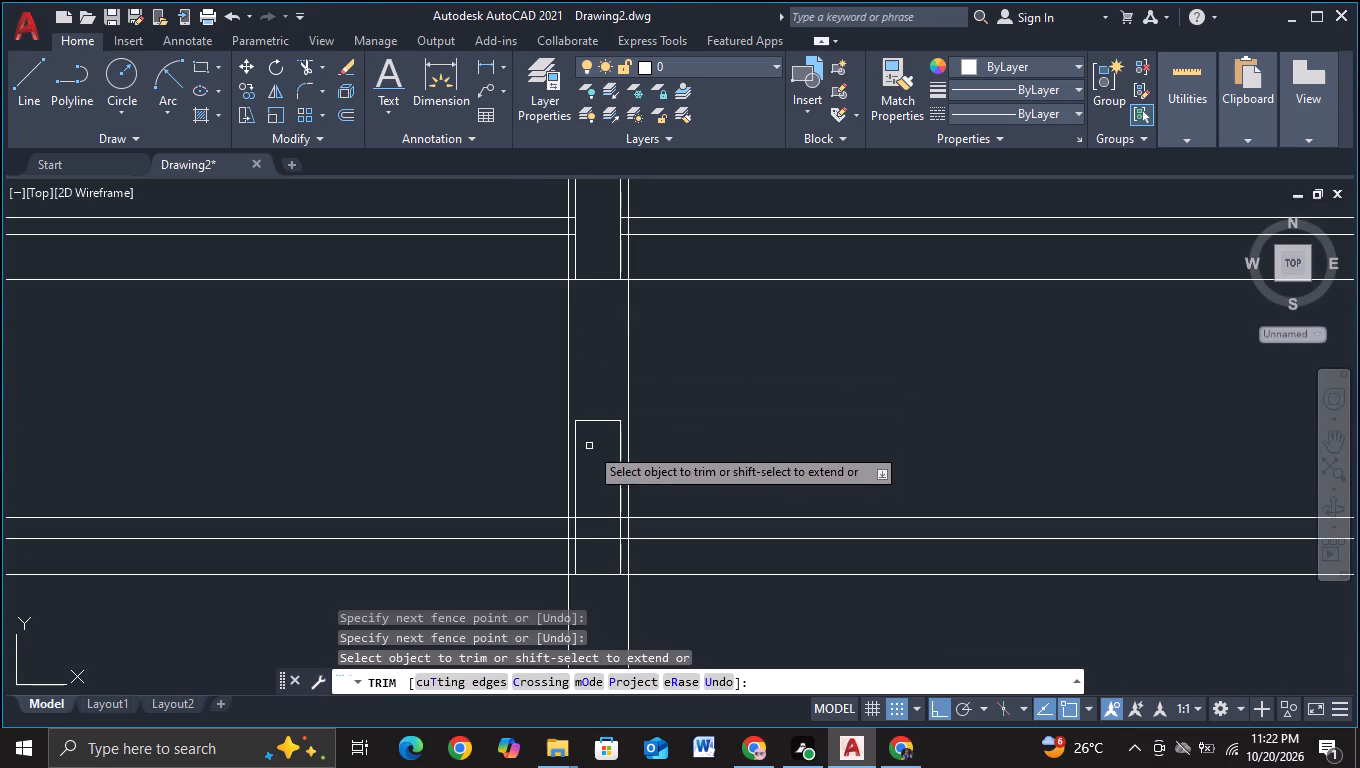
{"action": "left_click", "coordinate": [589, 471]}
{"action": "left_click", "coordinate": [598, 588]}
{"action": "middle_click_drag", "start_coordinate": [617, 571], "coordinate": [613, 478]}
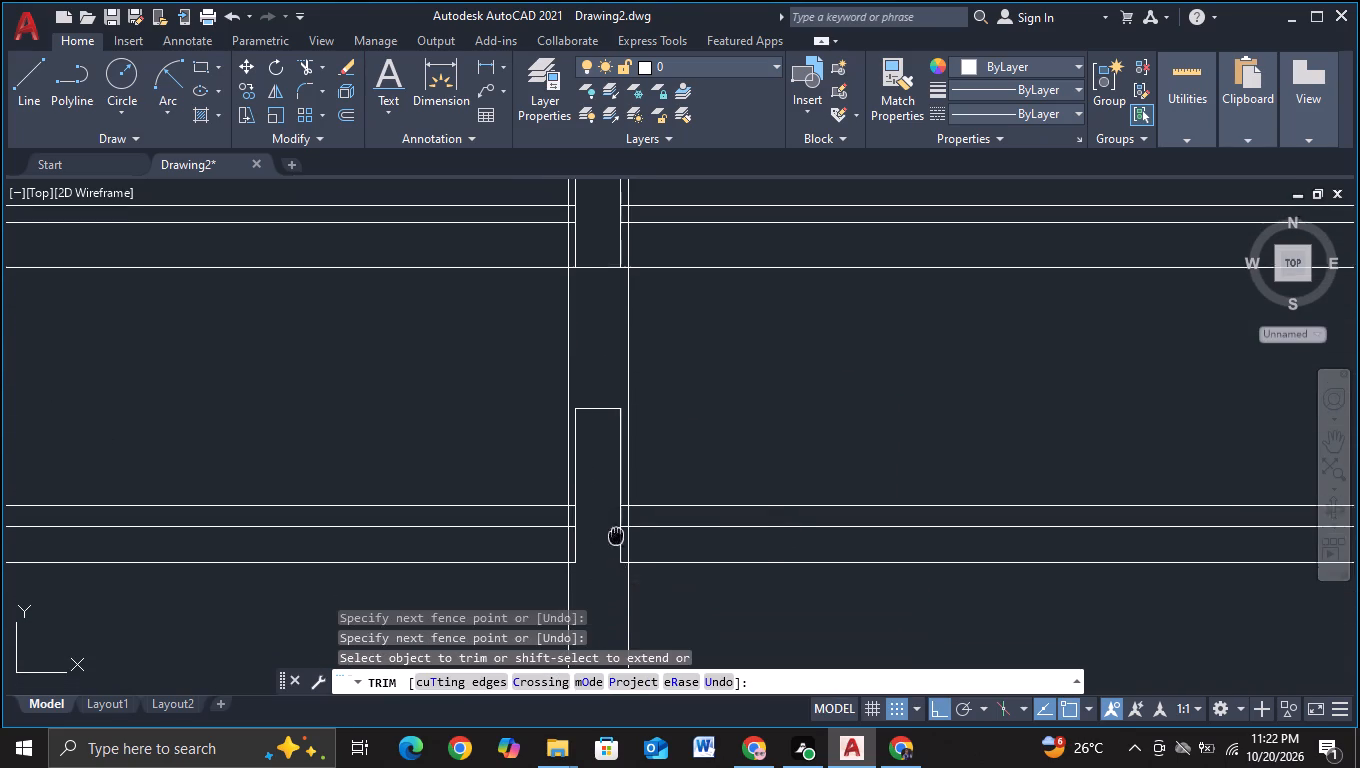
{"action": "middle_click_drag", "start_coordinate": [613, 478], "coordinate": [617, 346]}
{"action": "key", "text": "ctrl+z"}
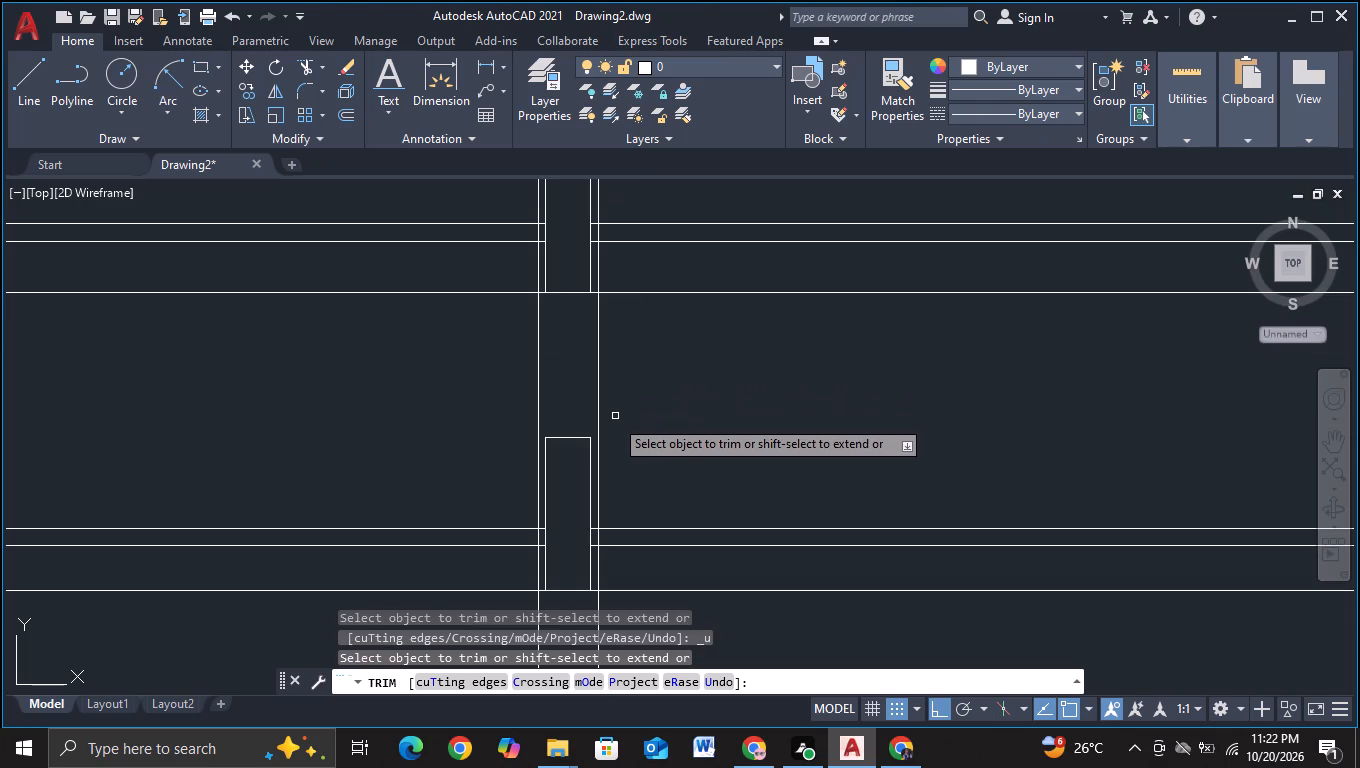
Trim only the upper two floor lines where they cross the middle tower's lowest inset panel.
{"action": "middle_click_drag", "start_coordinate": [647, 479], "coordinate": [667, 340]}
{"action": "middle_click_drag", "start_coordinate": [591, 508], "coordinate": [614, 297]}
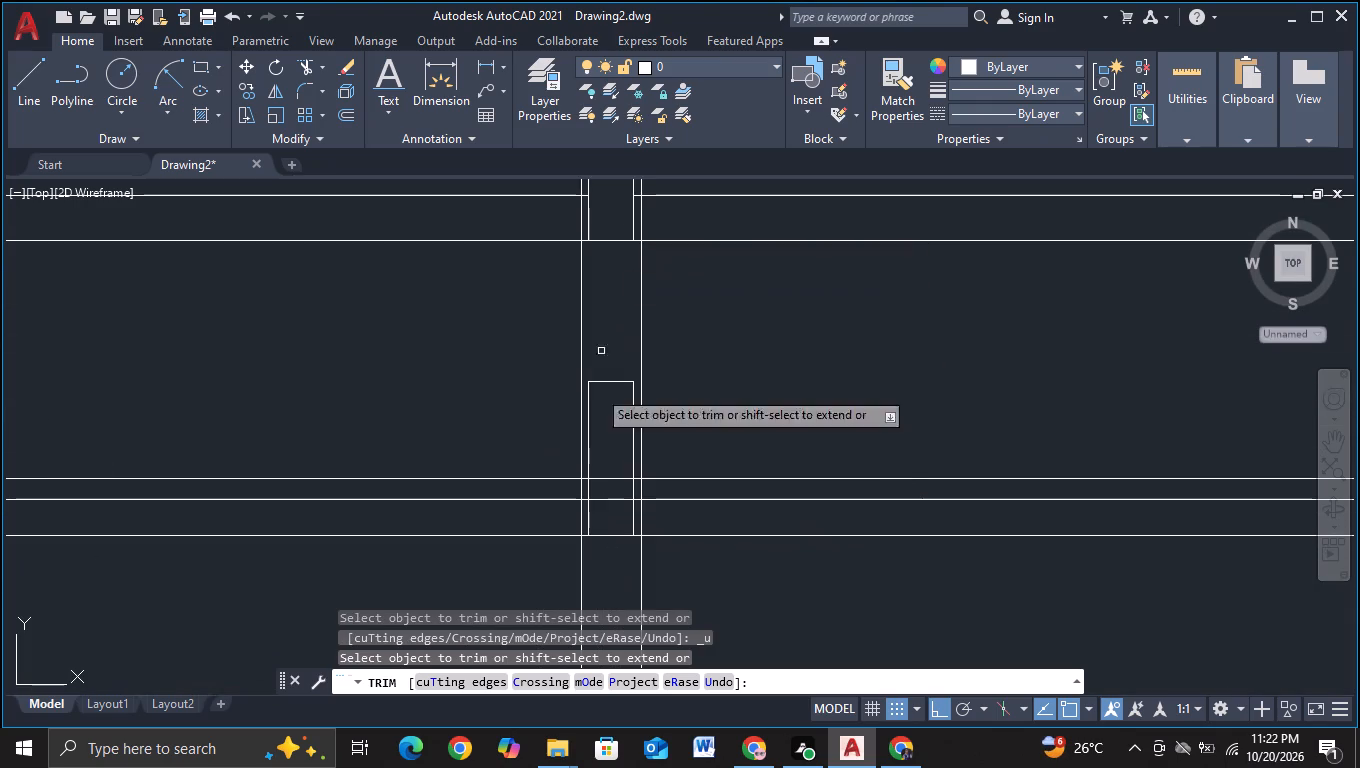
{"action": "left_click", "coordinate": [610, 454]}
{"action": "left_click", "coordinate": [610, 515]}
{"action": "key", "text": "Escape"}
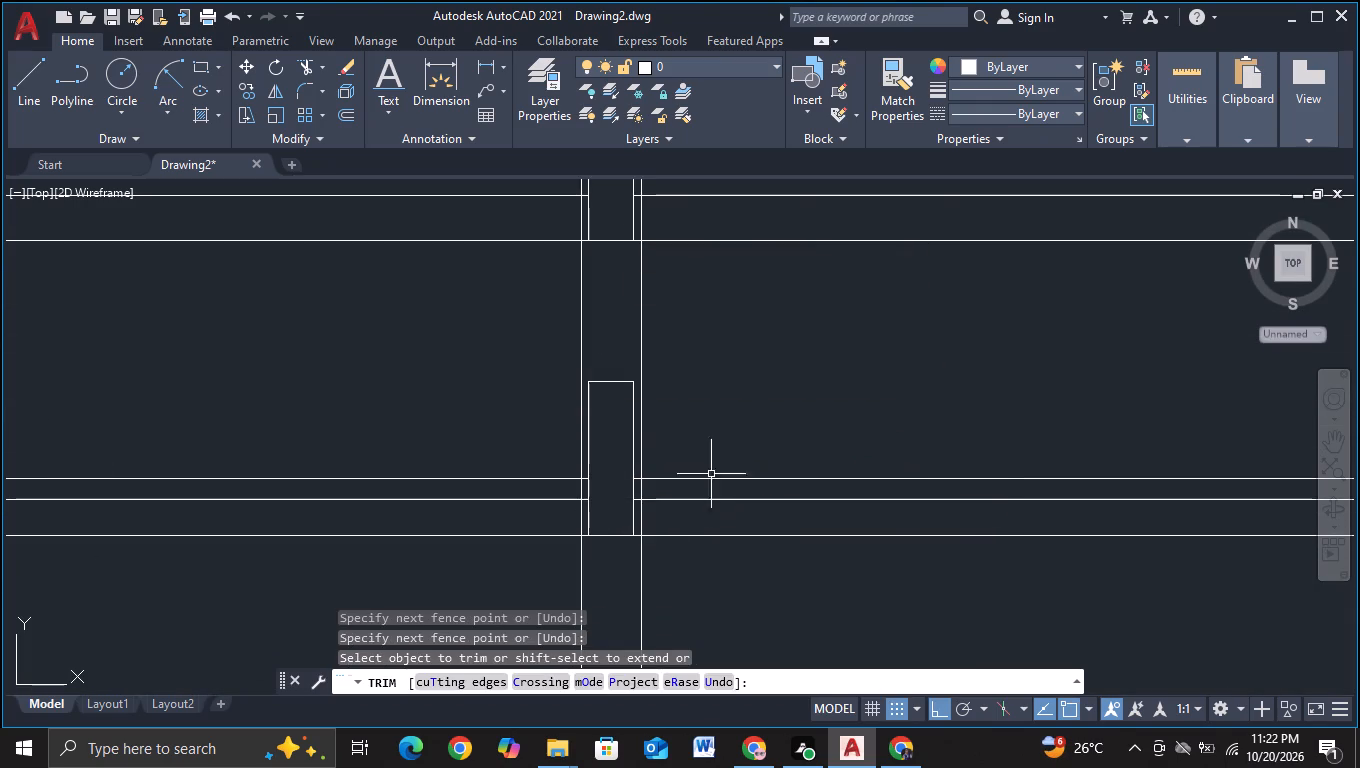
Draw a tall open outline between the middle and far towers: up from below the ground line, about 165 across above the towers, and back down.
{"action": "scroll", "coordinate": [726, 455], "scroll_direction": "down", "scroll_amount": 2}
{"action": "middle_click_drag", "start_coordinate": [759, 522], "coordinate": [605, 563]}
{"action": "scroll", "coordinate": [606, 563], "scroll_direction": "down", "scroll_amount": 2}
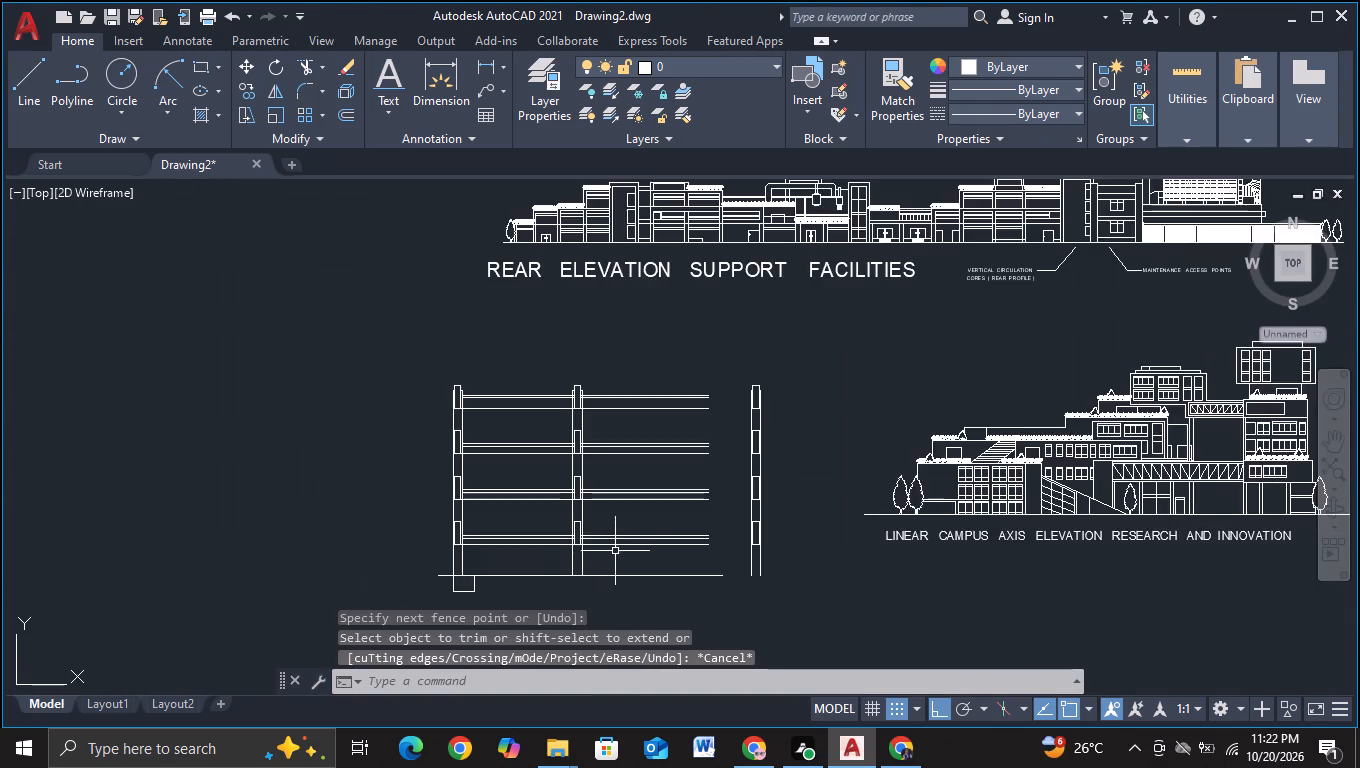
{"action": "middle_click_drag", "start_coordinate": [616, 552], "coordinate": [635, 471]}
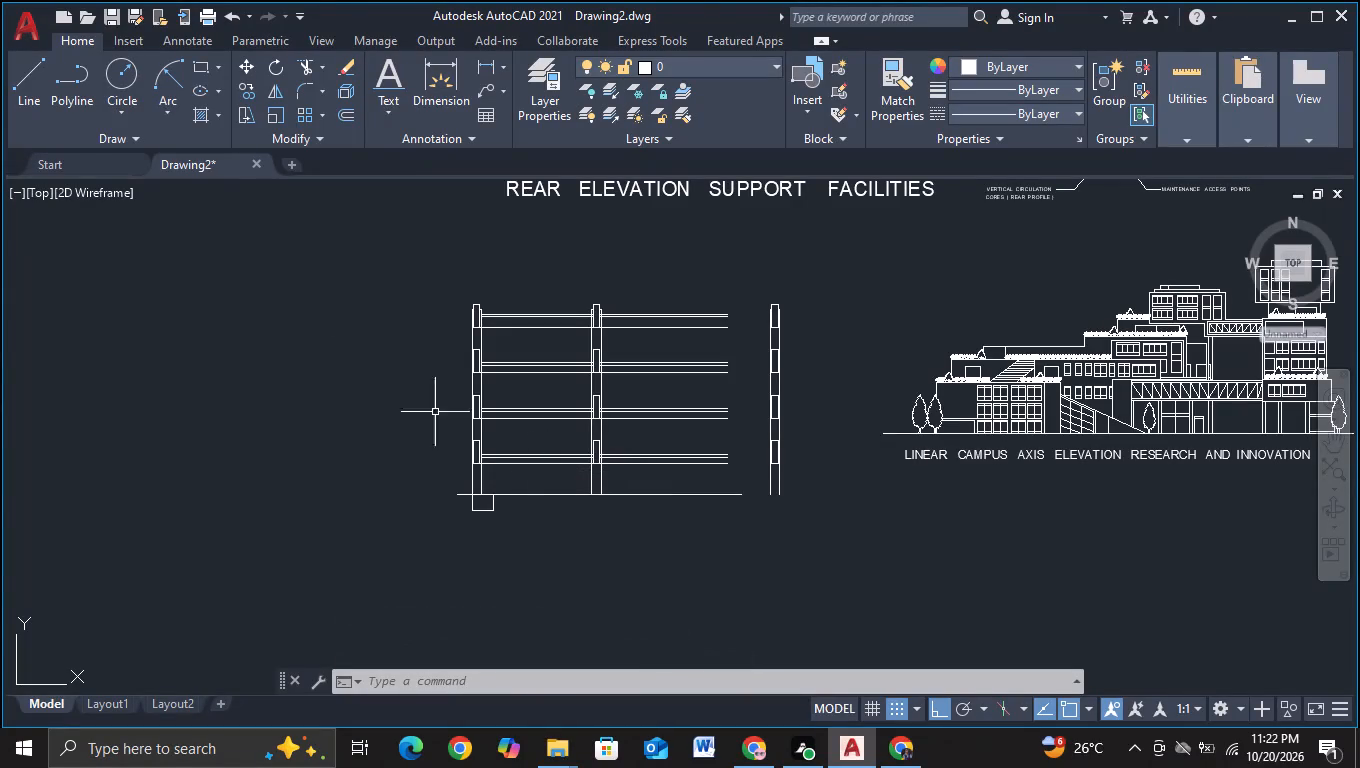
{"action": "left_click", "coordinate": [33, 119]}
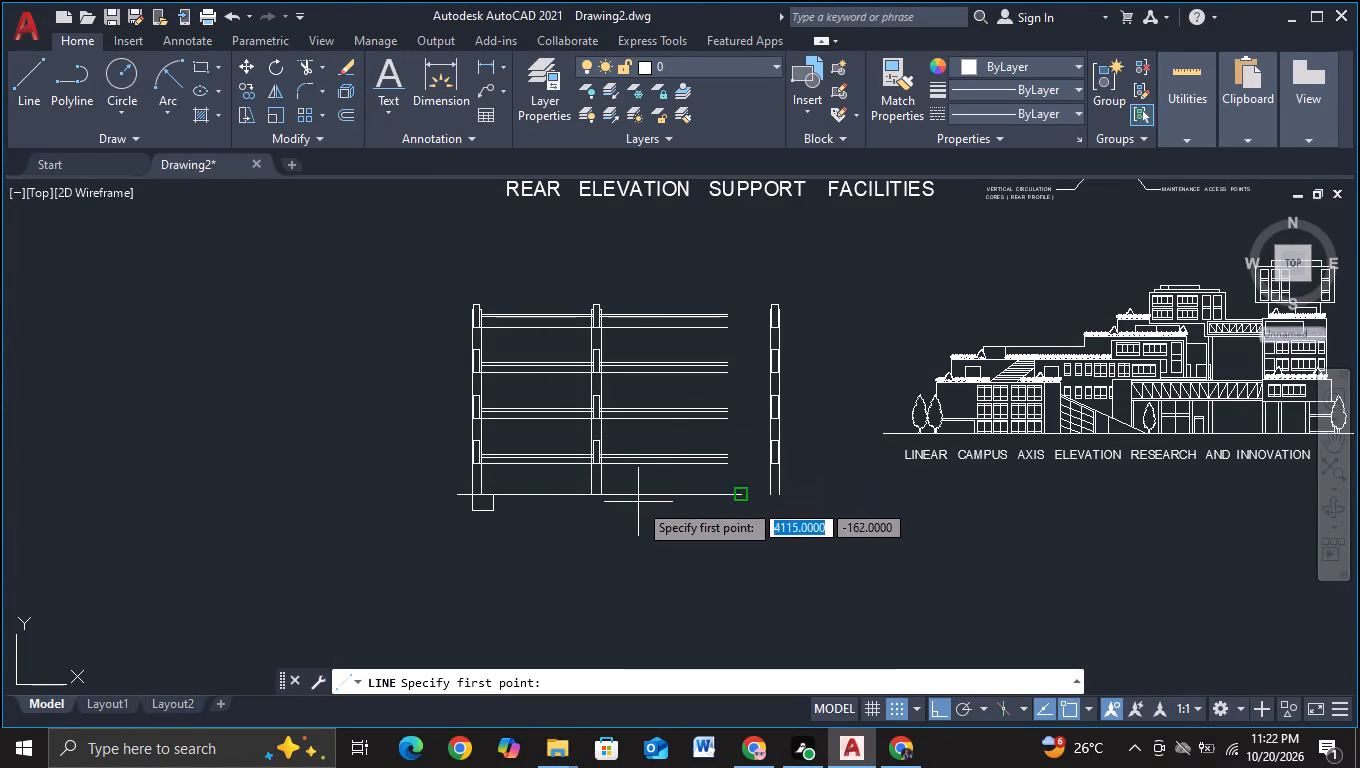
{"action": "left_click", "coordinate": [645, 506]}
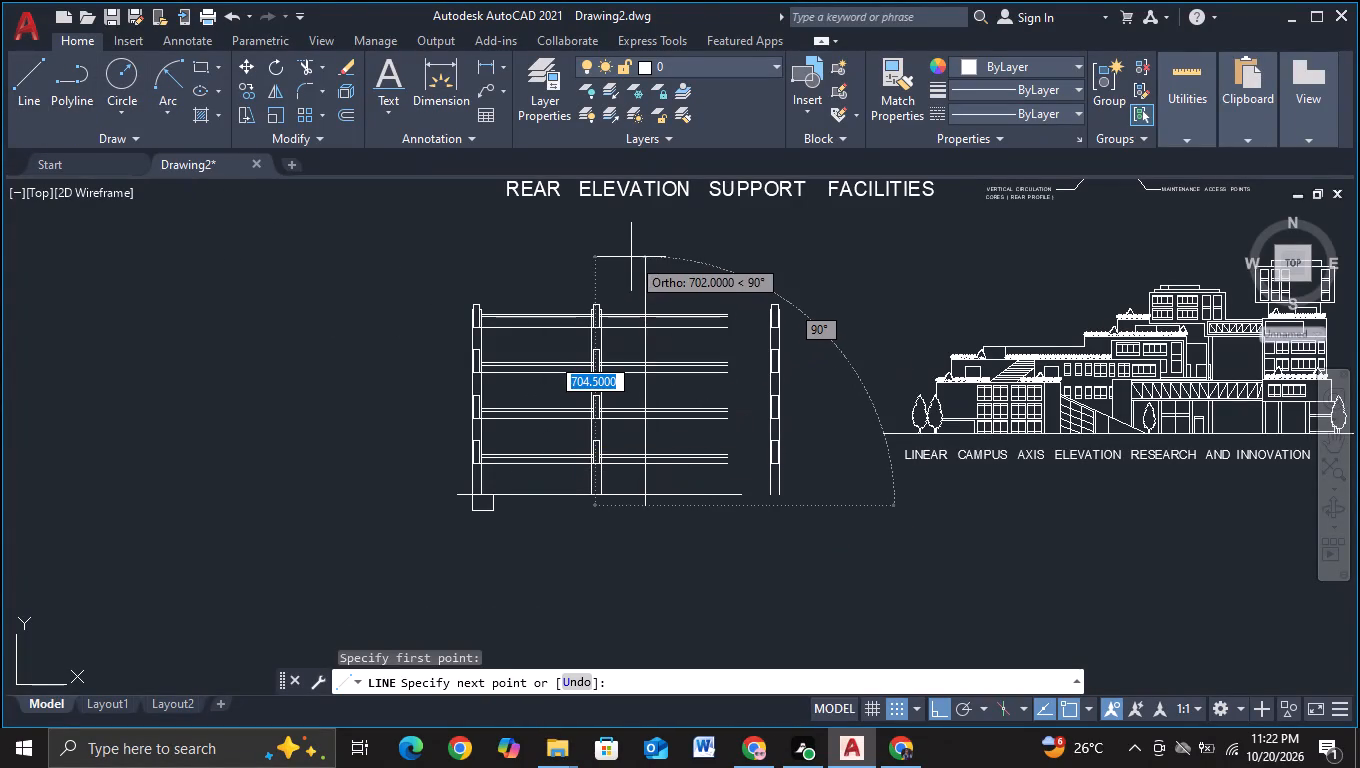
{"action": "scroll", "coordinate": [631, 257], "scroll_direction": "up", "scroll_amount": 1}
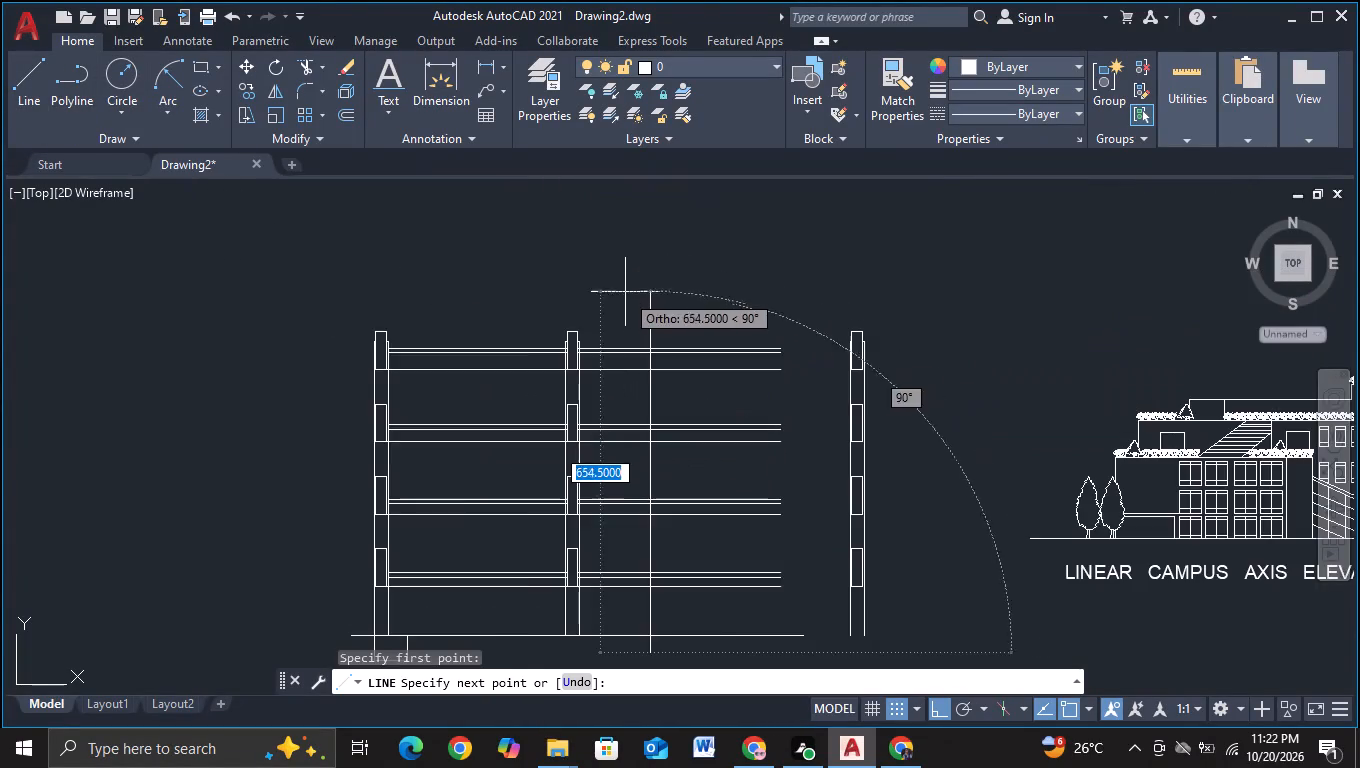
{"action": "scroll", "coordinate": [625, 297], "scroll_direction": "up", "scroll_amount": 2}
{"action": "left_click", "coordinate": [627, 315]}
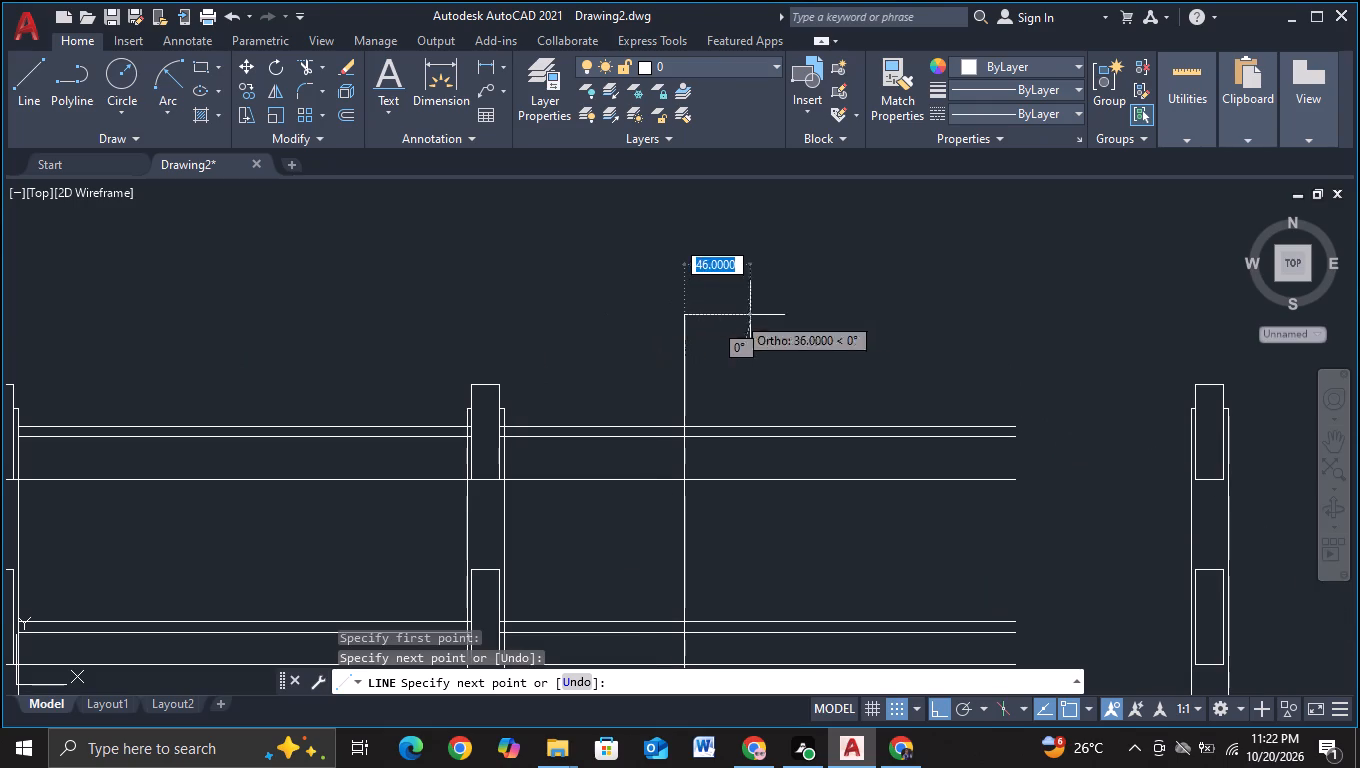
{"action": "left_click", "coordinate": [925, 323]}
{"action": "scroll", "coordinate": [922, 345], "scroll_direction": "down", "scroll_amount": 3}
{"action": "middle_click_drag", "start_coordinate": [901, 474], "coordinate": [887, 419]}
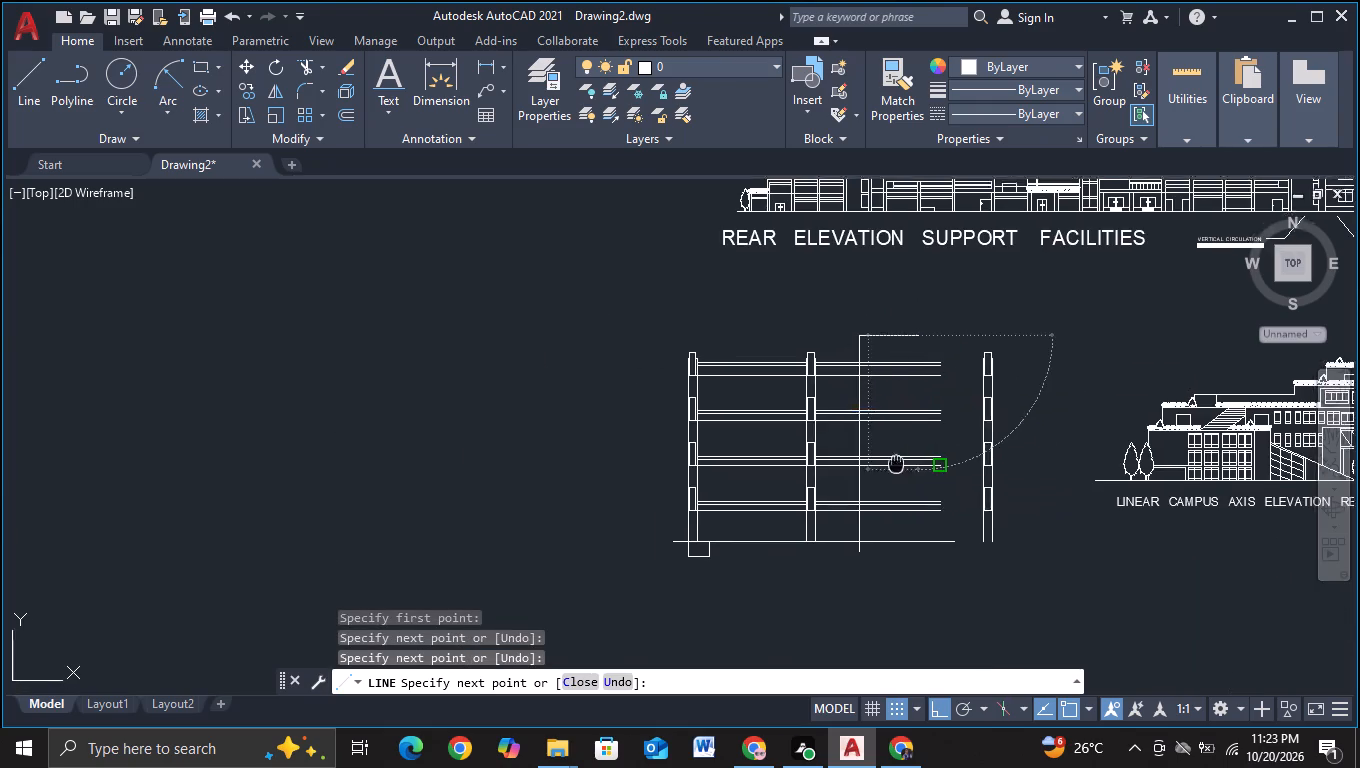
{"action": "middle_click_drag", "start_coordinate": [887, 419], "coordinate": [882, 300]}
{"action": "left_click", "coordinate": [872, 454]}
{"action": "key", "text": "Escape"}
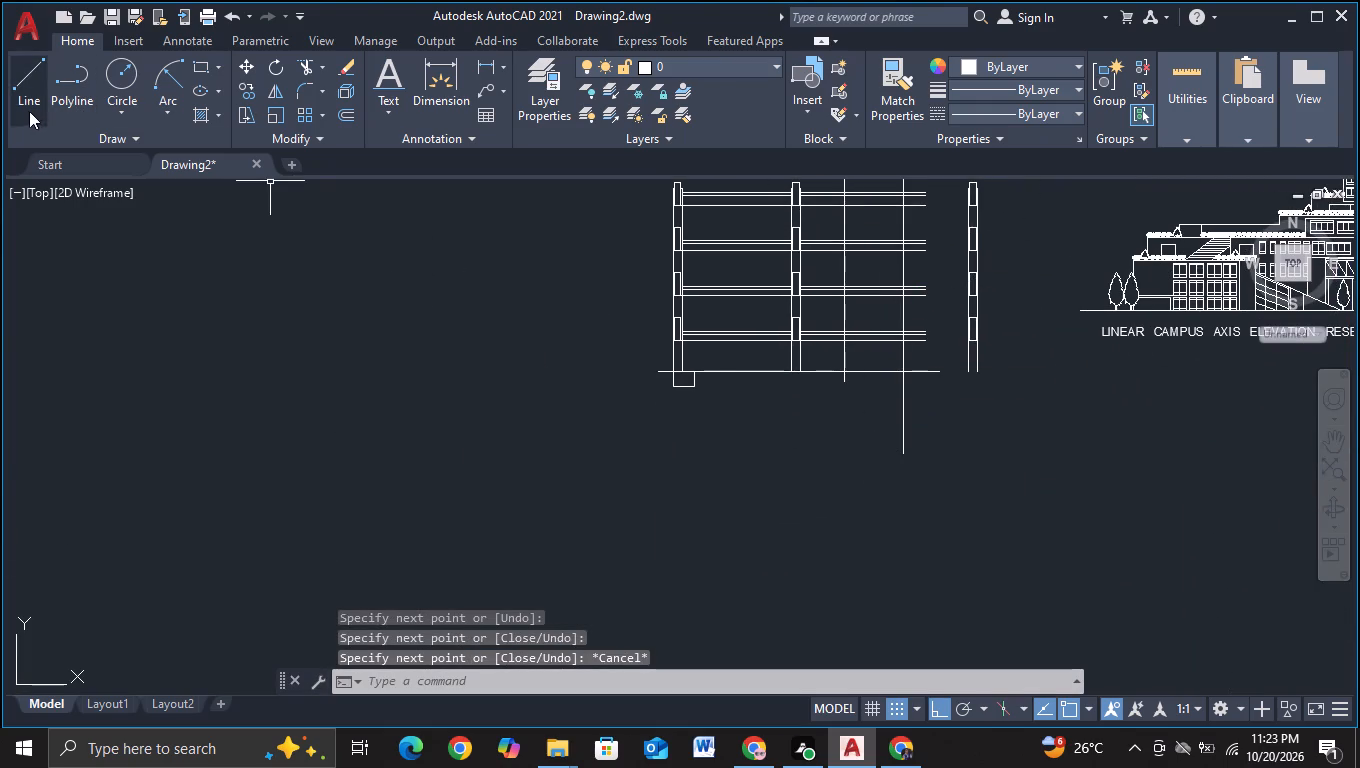
Draw a line down over the tall outline's left side to the level of its right side's lower end, and about 25 across.
{"action": "left_click", "coordinate": [28, 111]}
{"action": "scroll", "coordinate": [775, 408], "scroll_direction": "up", "scroll_amount": 2}
{"action": "middle_click_drag", "start_coordinate": [843, 434], "coordinate": [549, 577]}
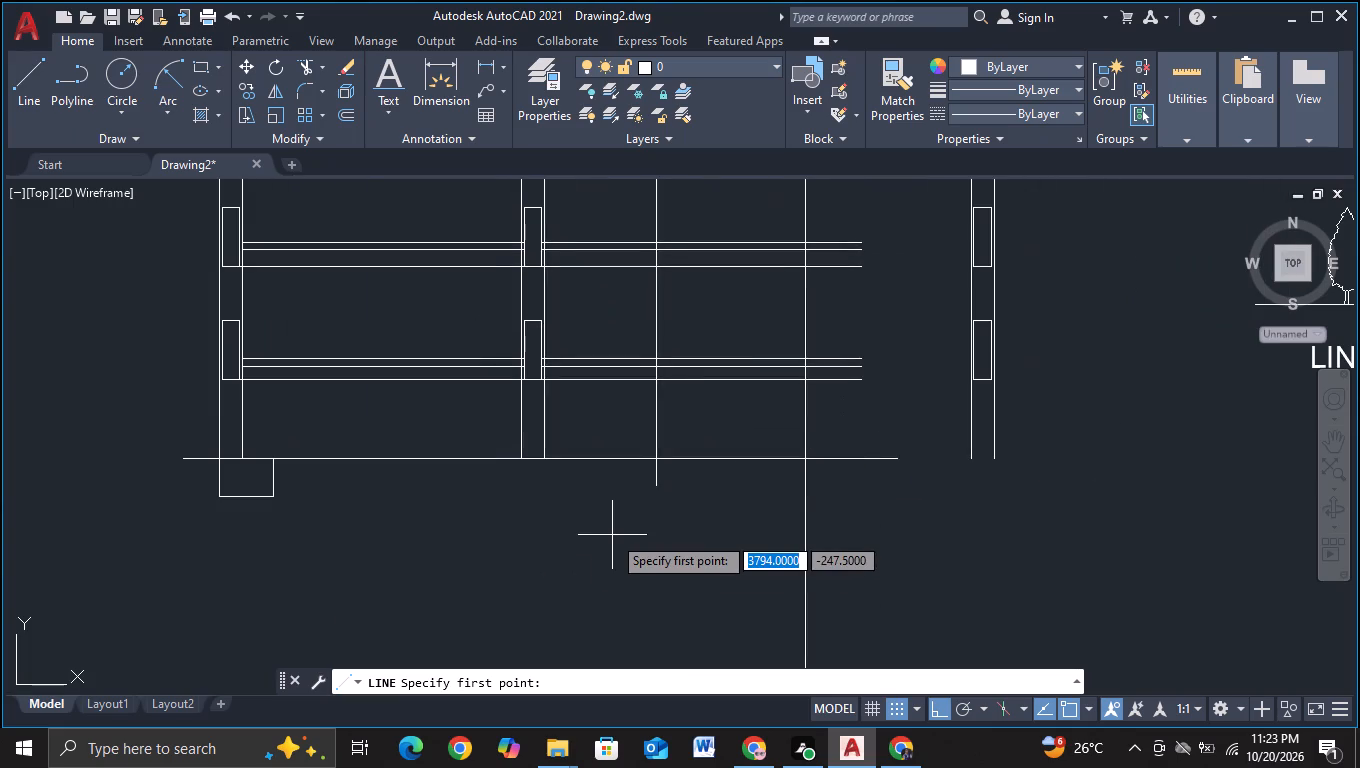
{"action": "left_click", "coordinate": [652, 481]}
{"action": "middle_click_drag", "start_coordinate": [617, 635], "coordinate": [639, 542]}
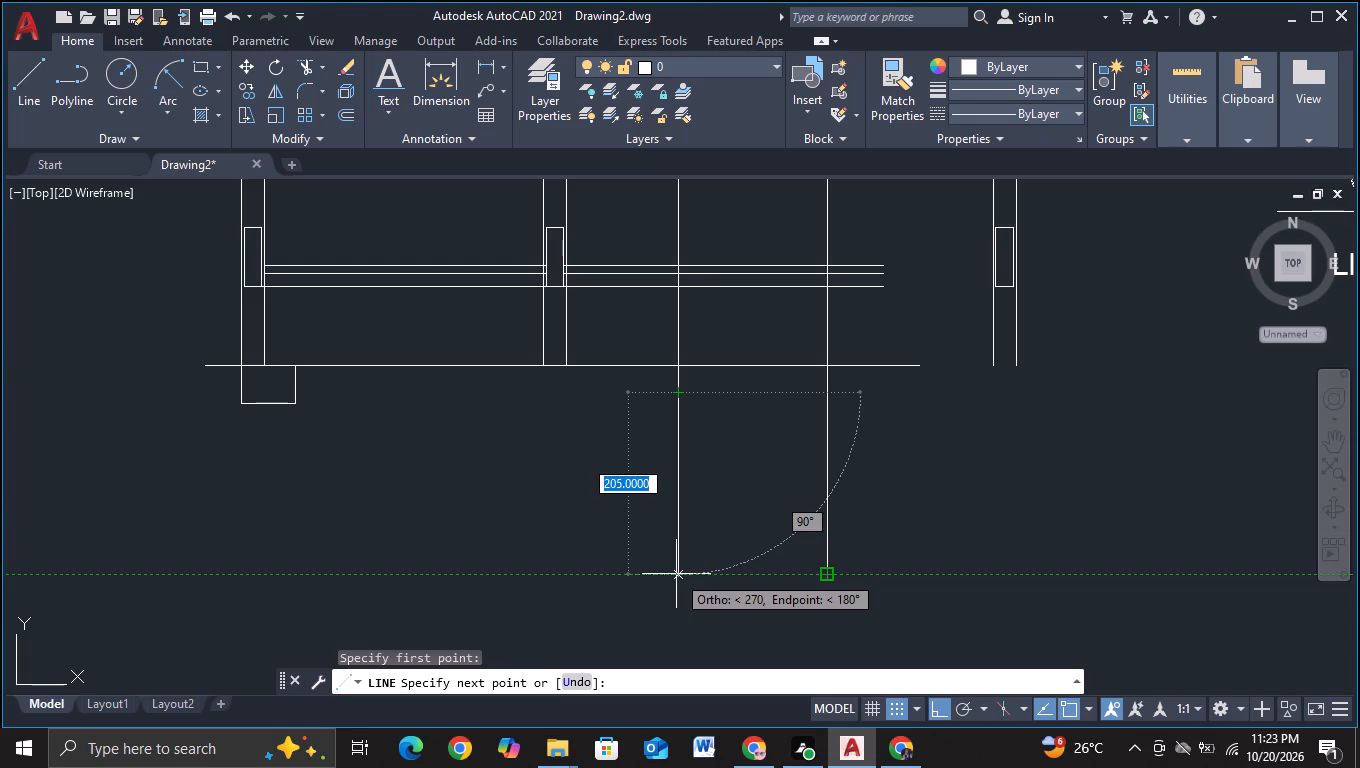
{"action": "left_click", "coordinate": [676, 574]}
{"action": "left_click", "coordinate": [700, 574]}
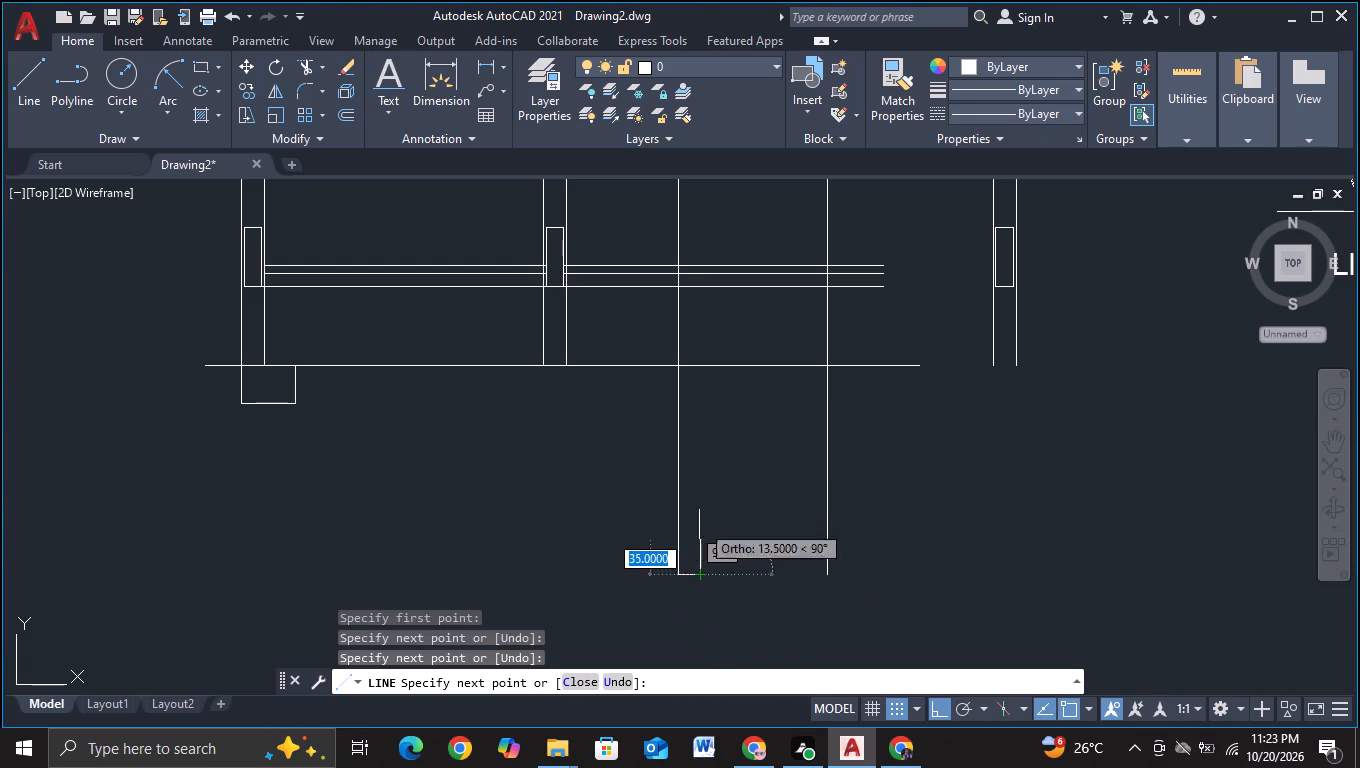
Continue the line as an inner outline: up to just below the outer top, about 117 across, down about 745, and back past the inner left side.
{"action": "middle_click_drag", "start_coordinate": [700, 447], "coordinate": [690, 654]}
{"action": "middle_click_drag", "start_coordinate": [729, 315], "coordinate": [712, 681]}
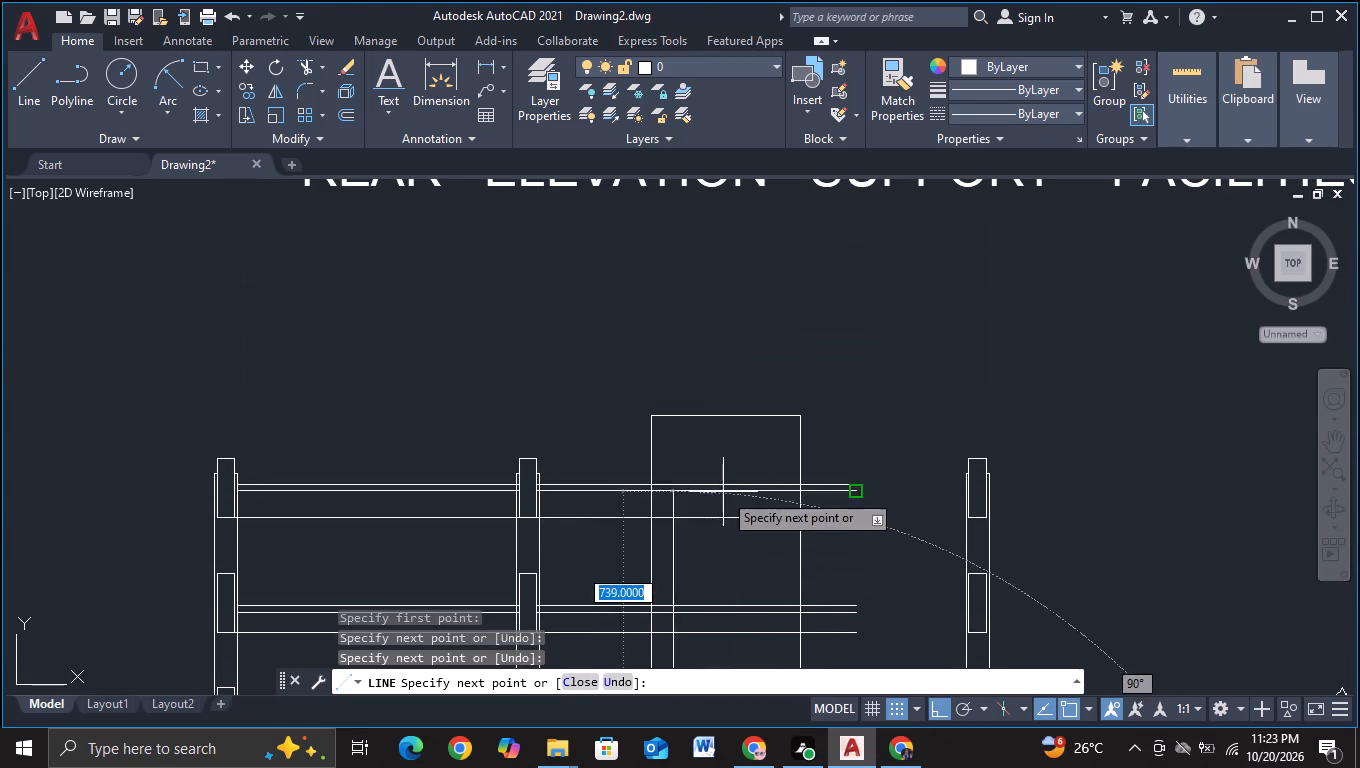
{"action": "left_click", "coordinate": [686, 452]}
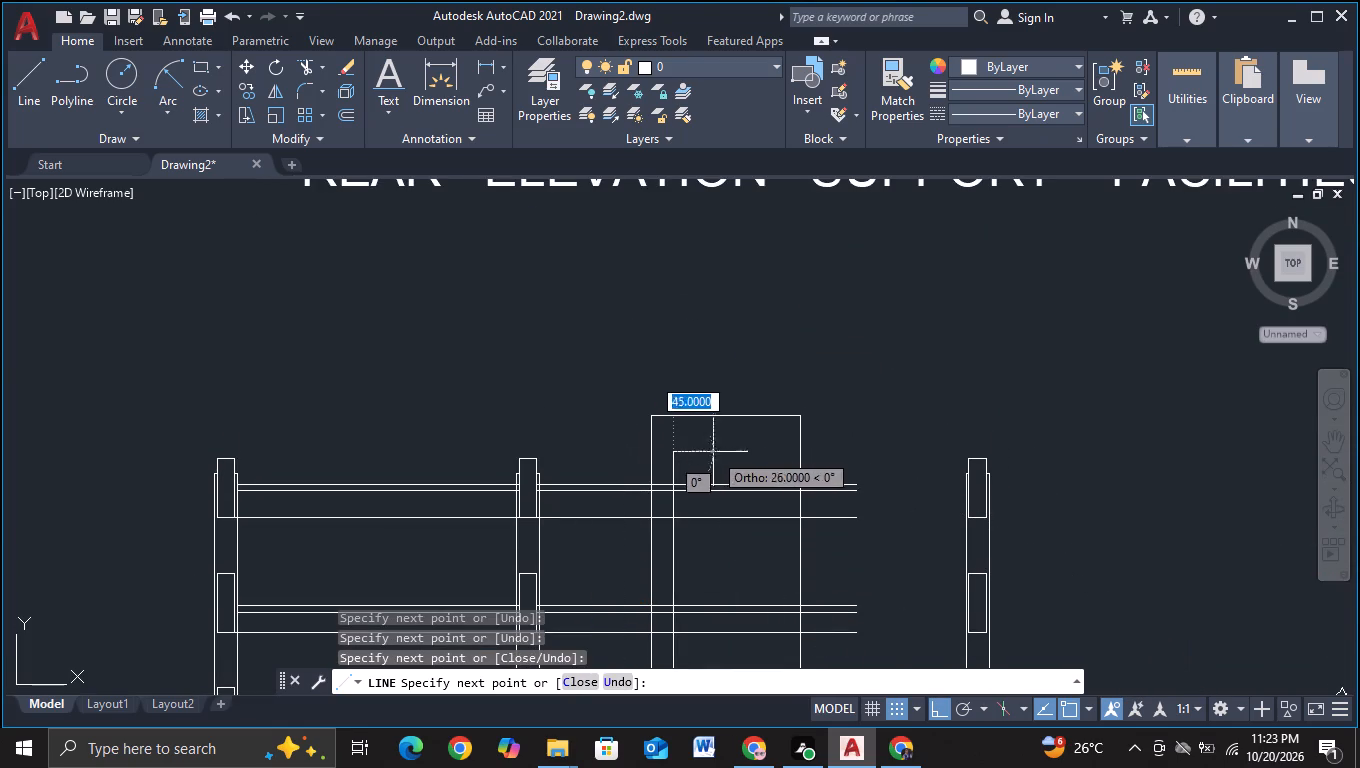
{"action": "left_click", "coordinate": [777, 452]}
{"action": "middle_click_drag", "start_coordinate": [737, 593], "coordinate": [752, 481]}
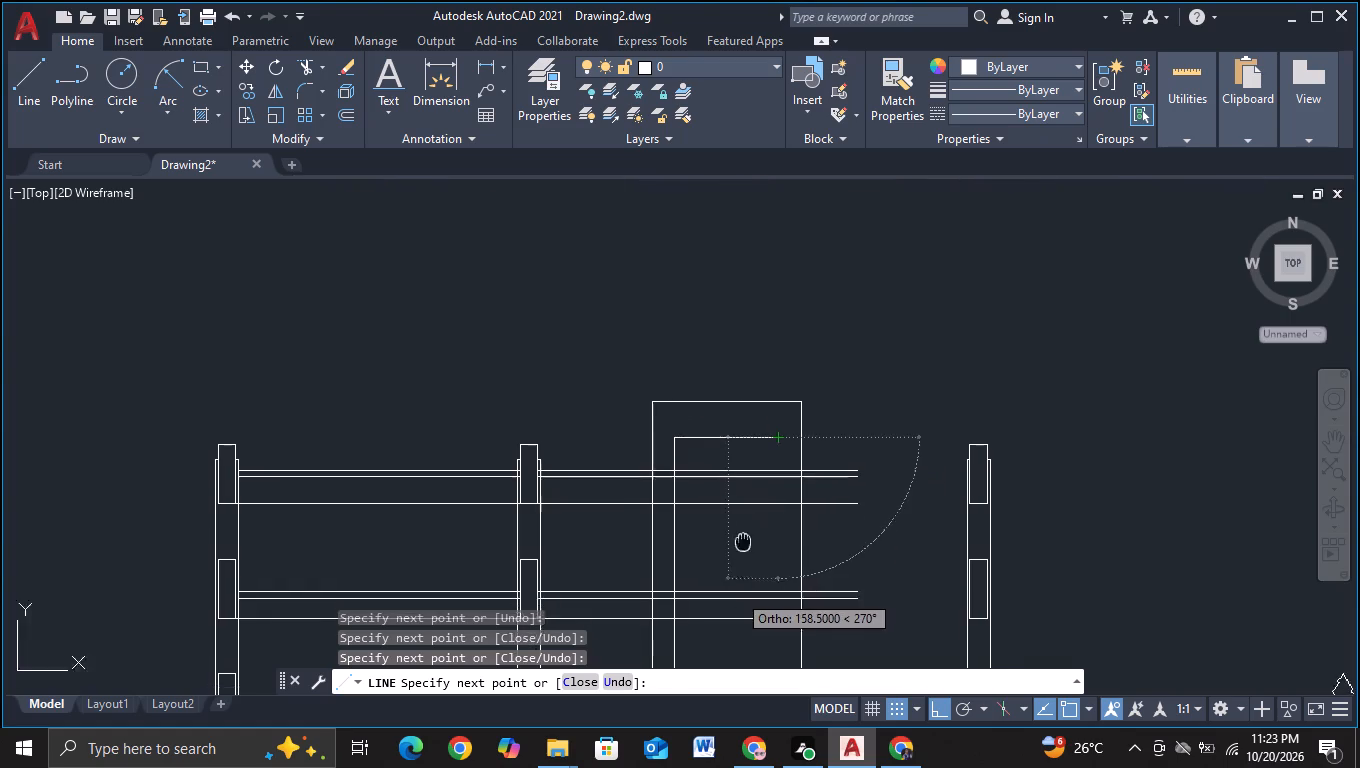
{"action": "middle_click_drag", "start_coordinate": [752, 481], "coordinate": [756, 416]}
{"action": "middle_click_drag", "start_coordinate": [756, 570], "coordinate": [751, 379]}
{"action": "middle_click_drag", "start_coordinate": [754, 605], "coordinate": [784, 318]}
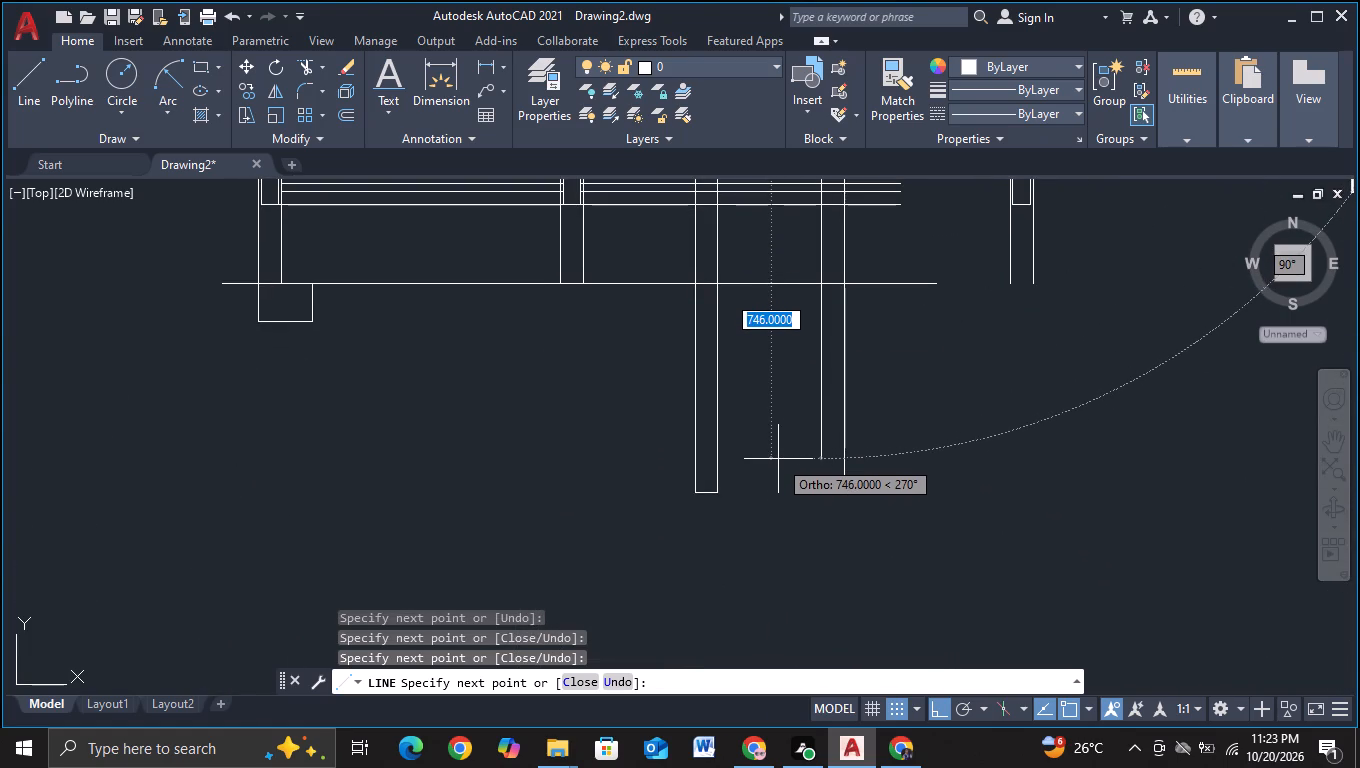
{"action": "left_click", "coordinate": [779, 455]}
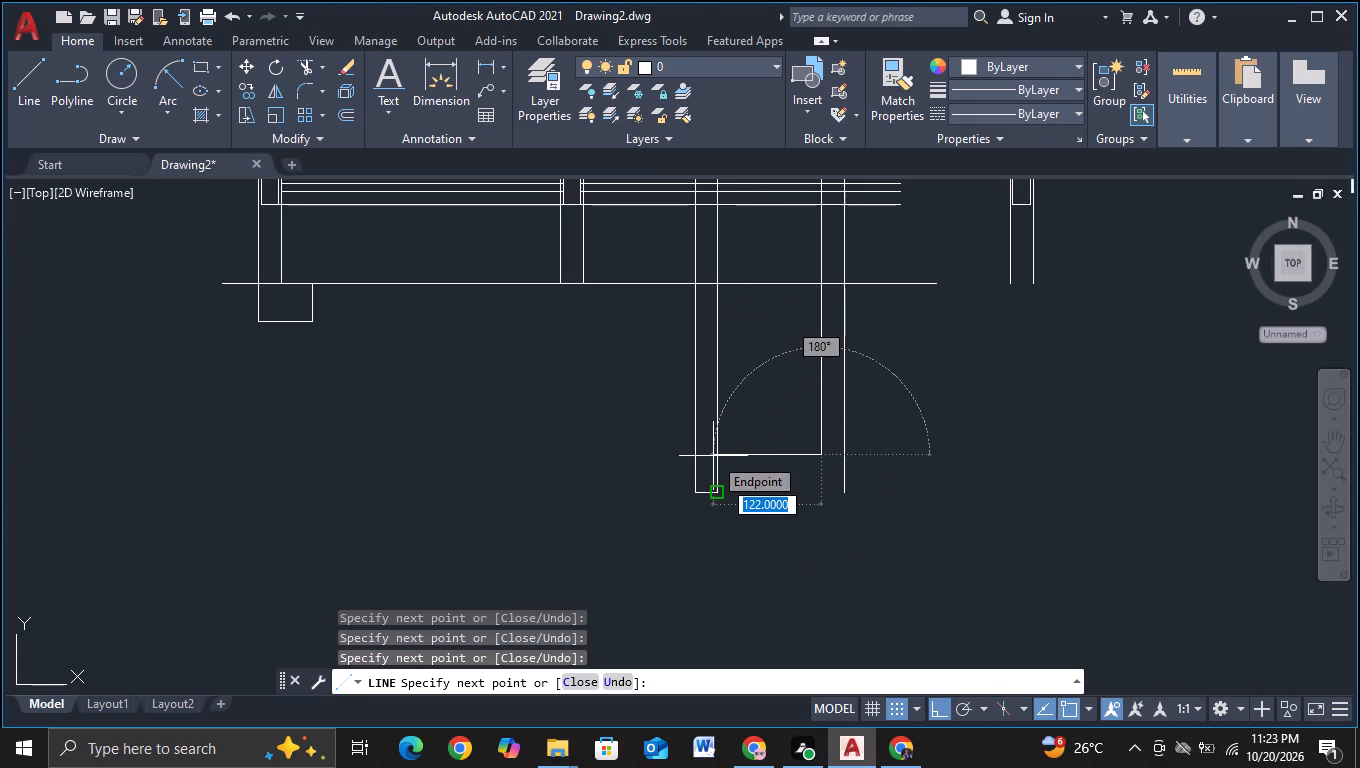
{"action": "scroll", "coordinate": [713, 456], "scroll_direction": "up", "scroll_amount": 1}
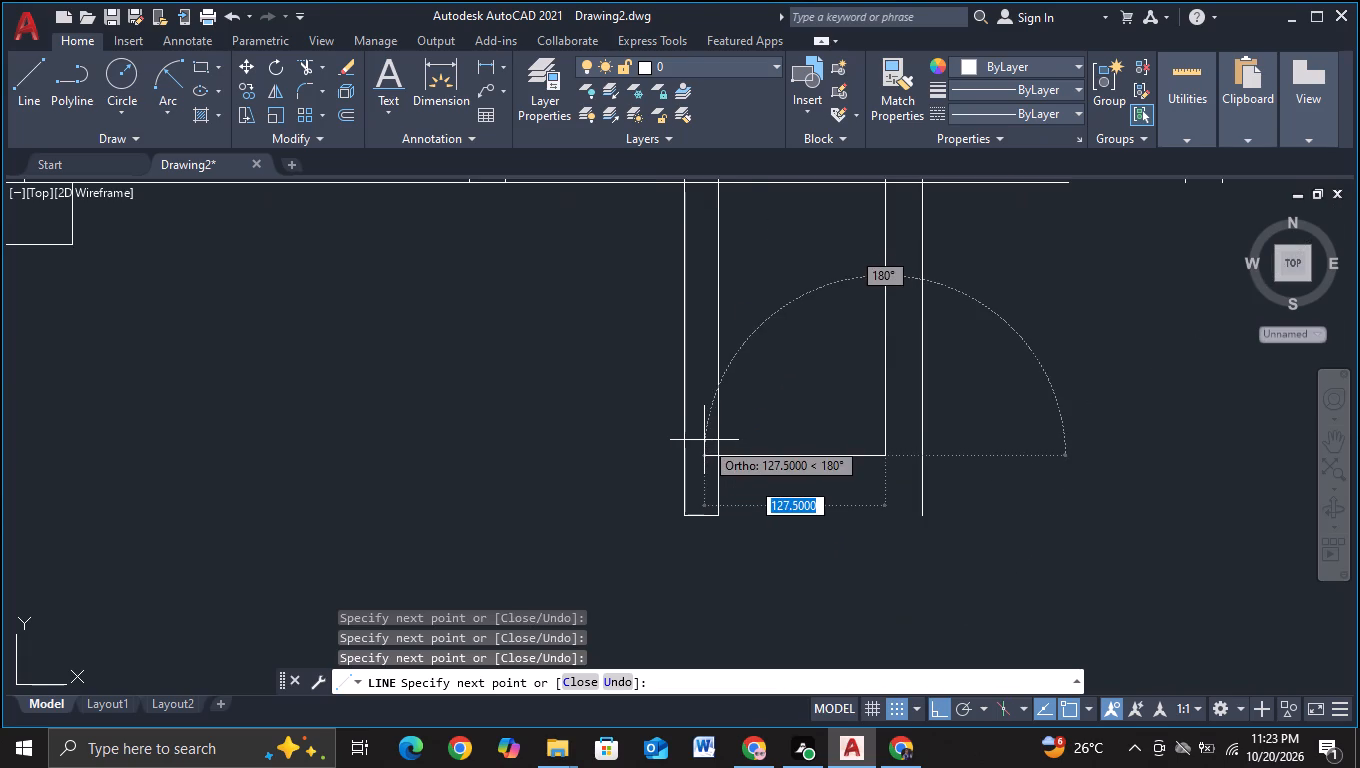
{"action": "left_click", "coordinate": [704, 440]}
{"action": "key", "text": "Escape"}
Trim the inner outline's overshooting bottom line and the inner left line's tail below it.
{"action": "left_click", "coordinate": [309, 66]}
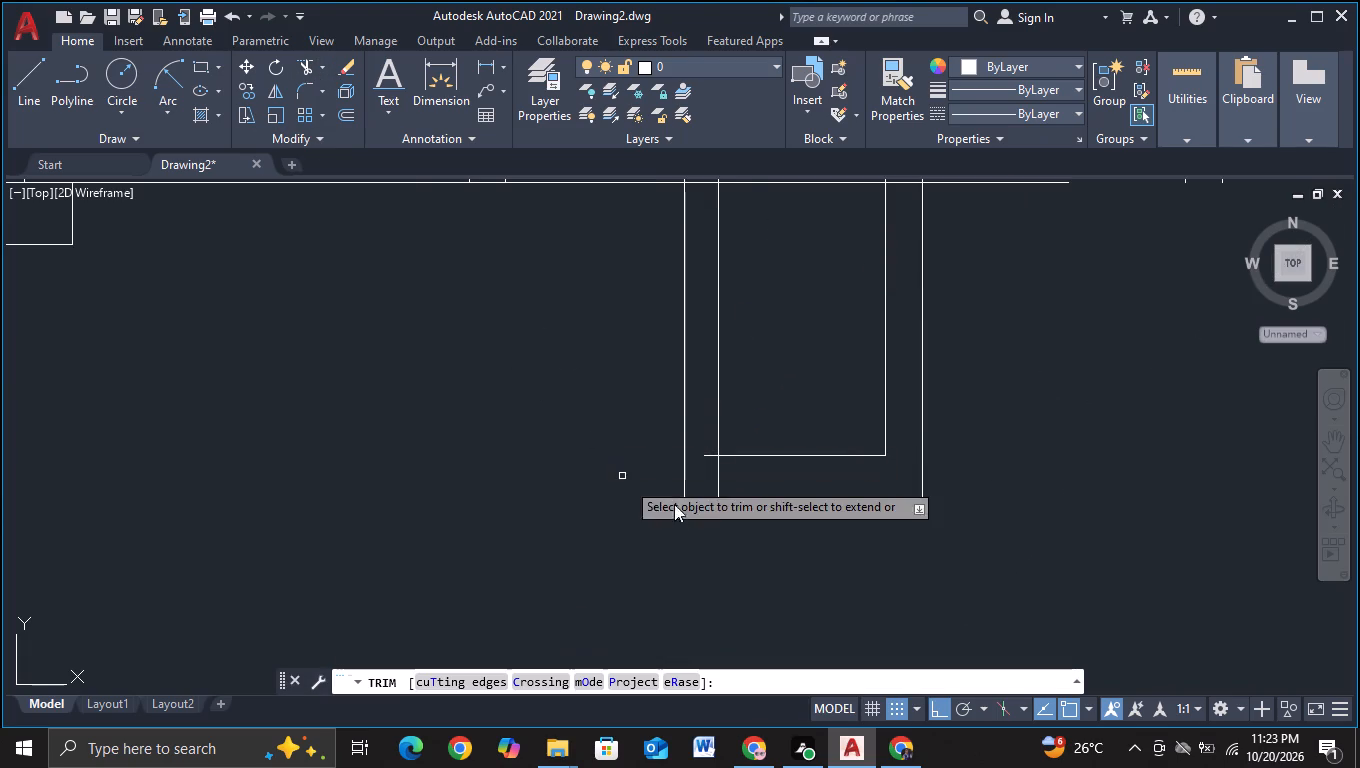
{"action": "left_click", "coordinate": [712, 459]}
{"action": "left_click_drag", "start_coordinate": [706, 477], "coordinate": [770, 484]}
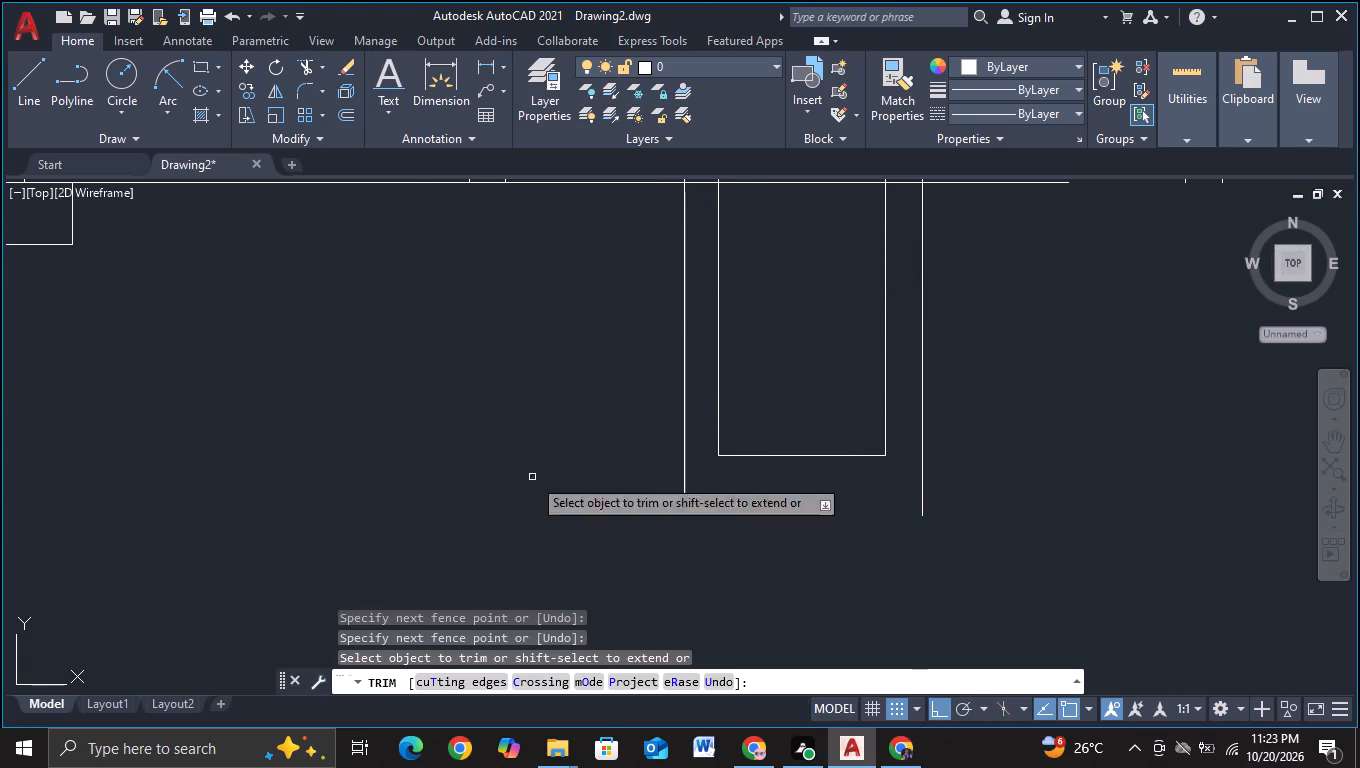
Draw a horizontal line closing the bottom of the outer outline, from the short foot line to the right side's lower end.
{"action": "left_click", "coordinate": [28, 107]}
{"action": "left_click", "coordinate": [724, 509]}
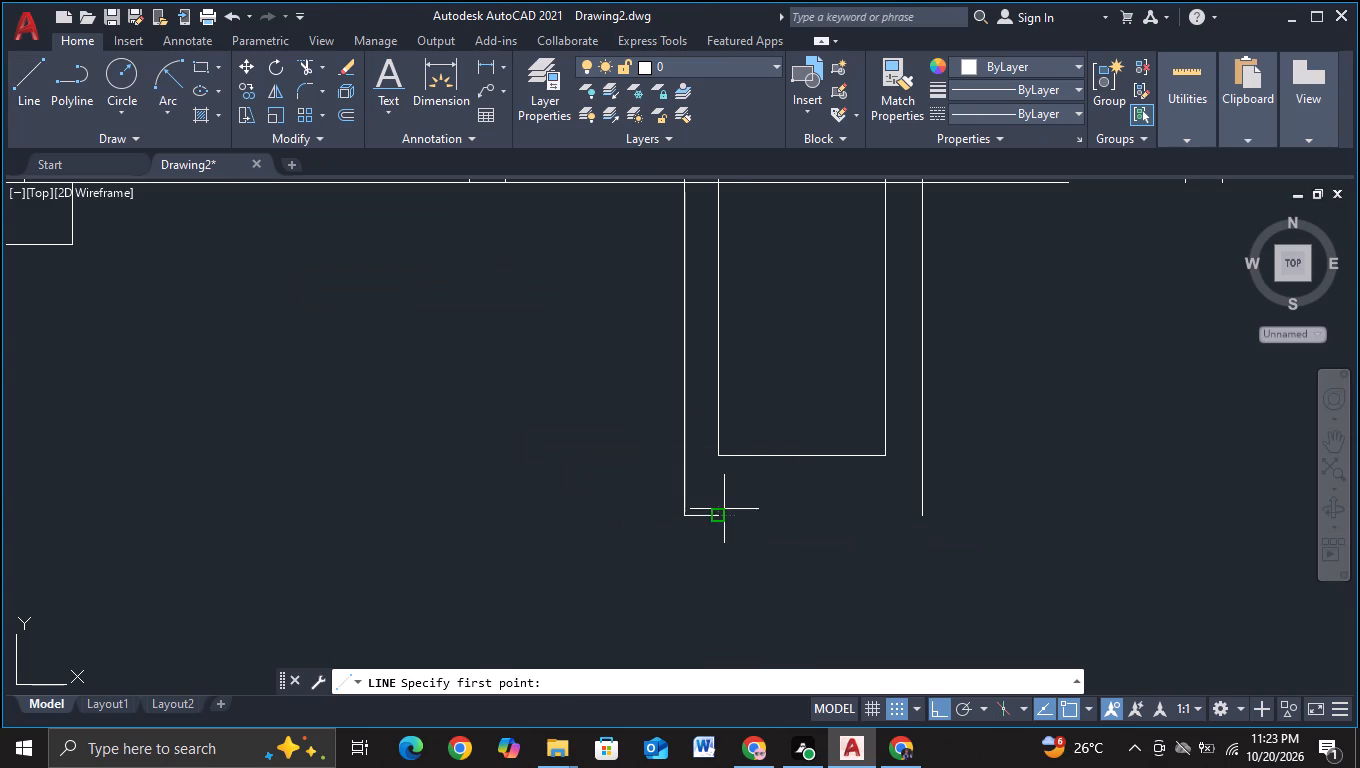
{"action": "left_click", "coordinate": [918, 507]}
{"action": "key", "text": "Escape"}
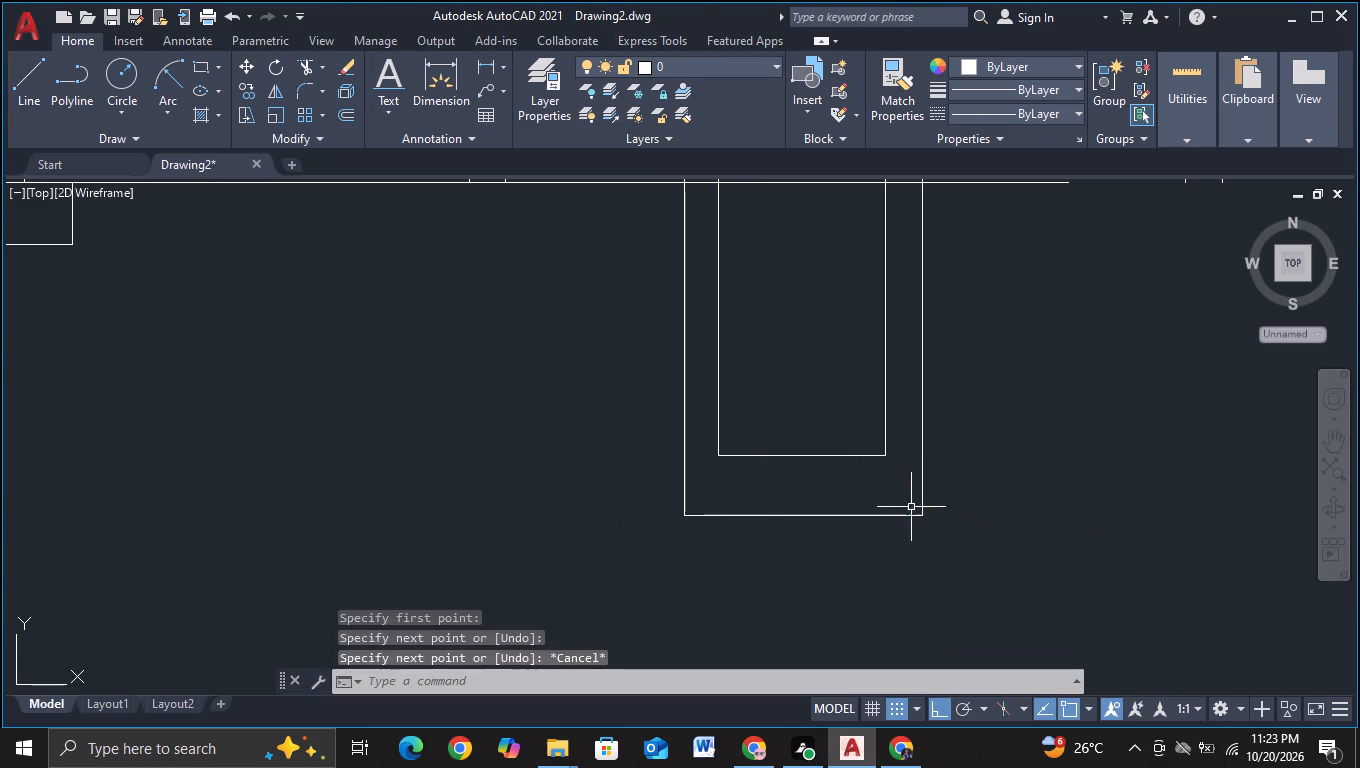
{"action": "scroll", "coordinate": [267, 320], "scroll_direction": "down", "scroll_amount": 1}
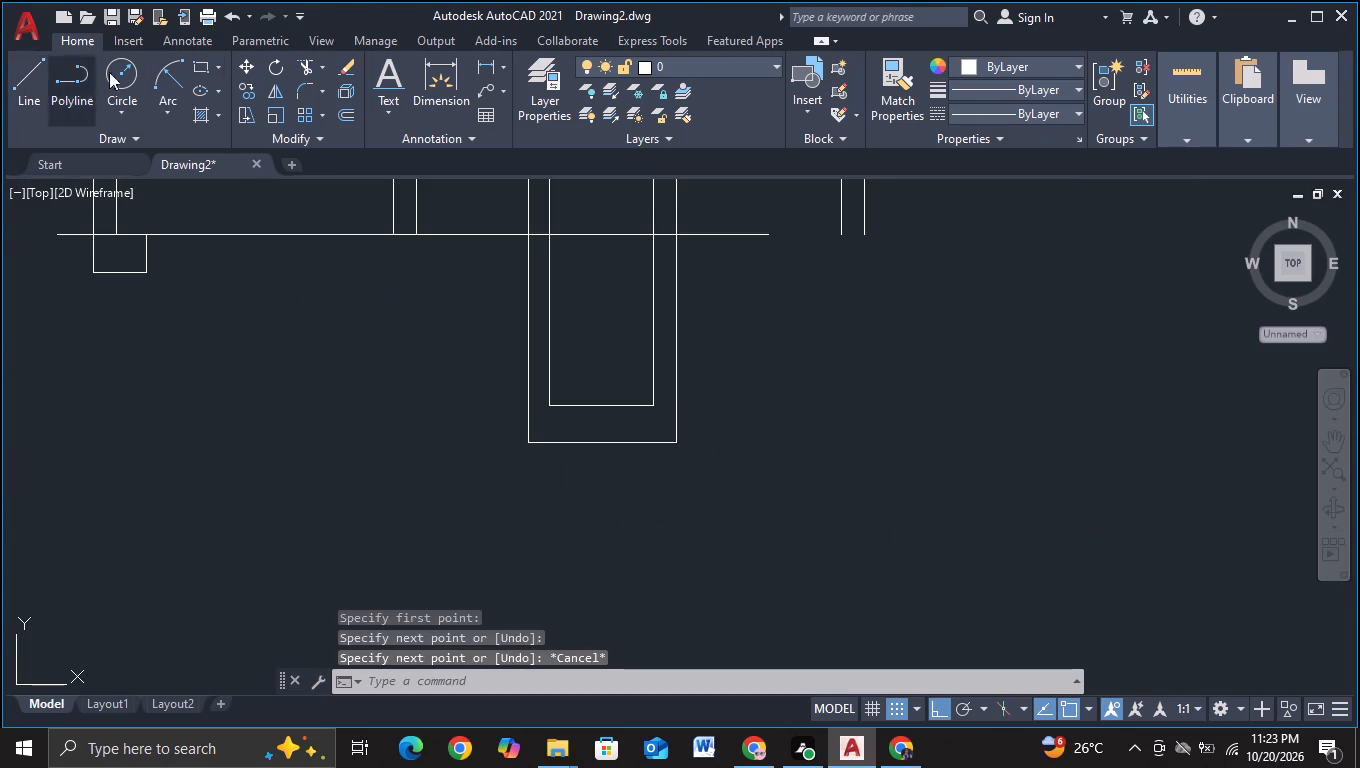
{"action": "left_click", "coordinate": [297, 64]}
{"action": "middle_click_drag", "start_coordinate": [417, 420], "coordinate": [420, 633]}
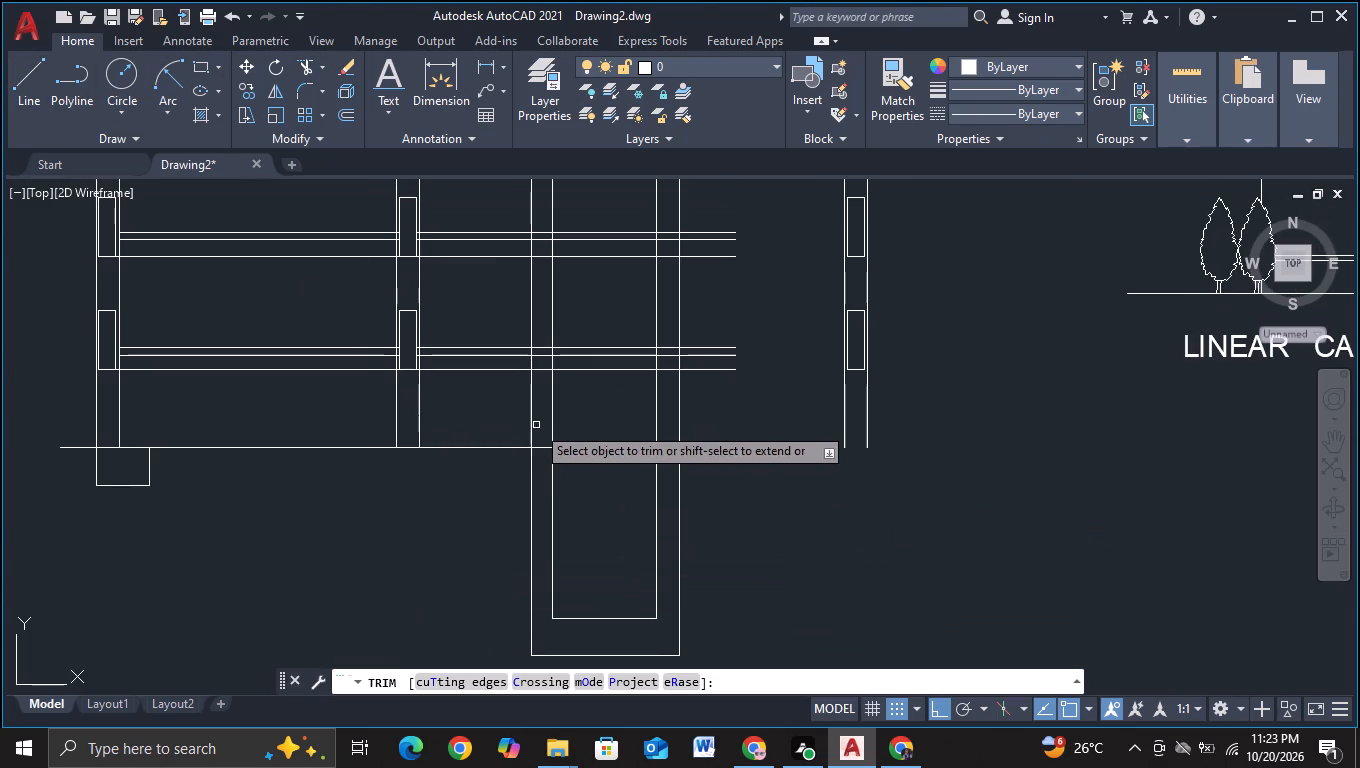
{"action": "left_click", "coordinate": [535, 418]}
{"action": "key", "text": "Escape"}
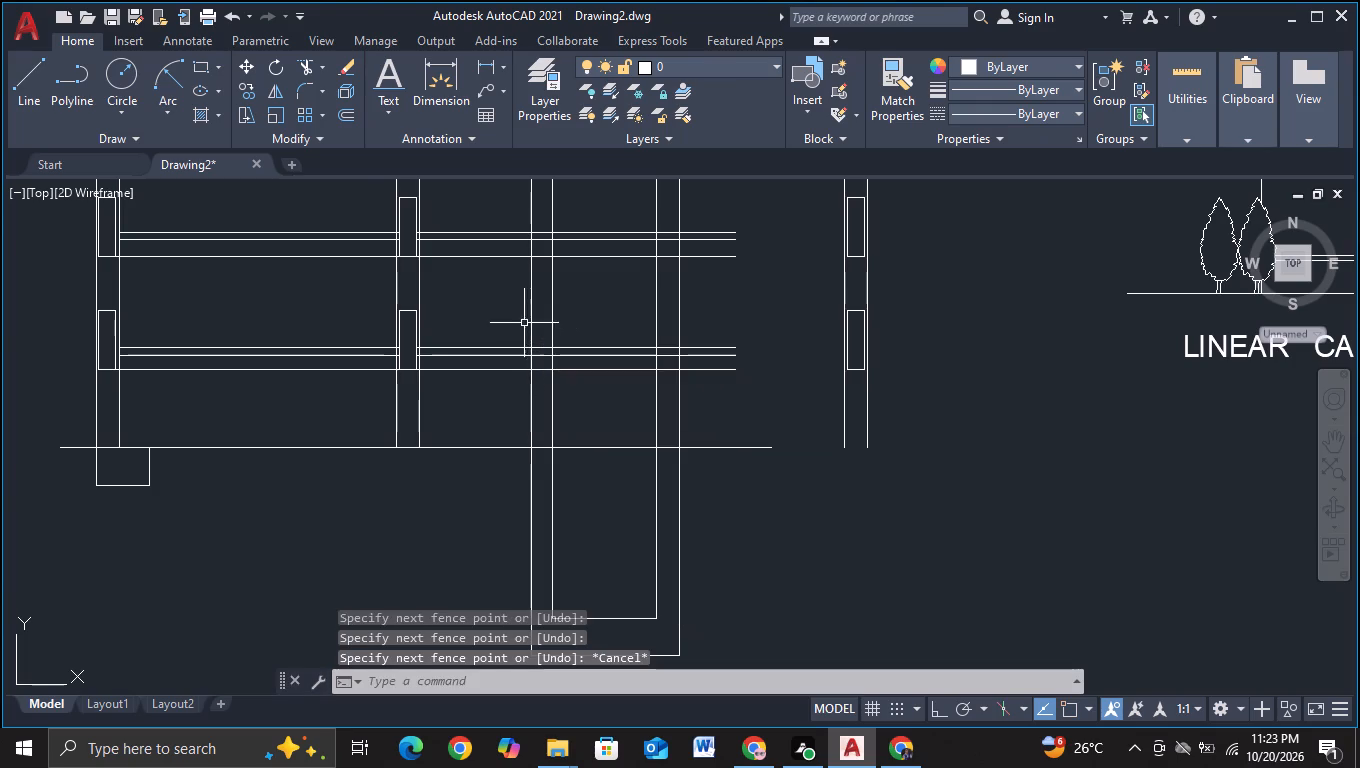
Trim all the floor lines above ground between the left sides of the tall frame's outer and inner outlines.
{"action": "left_click", "coordinate": [306, 61]}
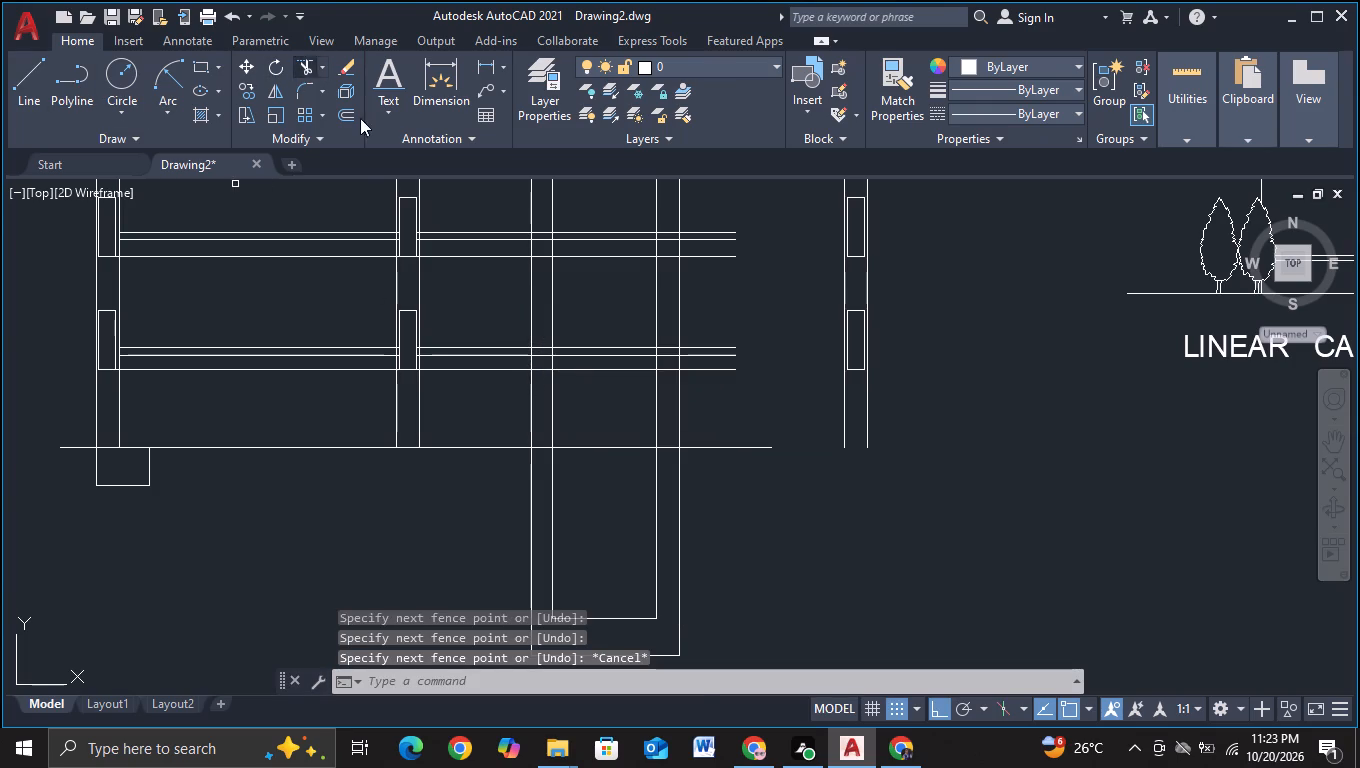
{"action": "scroll", "coordinate": [531, 364], "scroll_direction": "up", "scroll_amount": 2}
{"action": "left_click", "coordinate": [552, 452]}
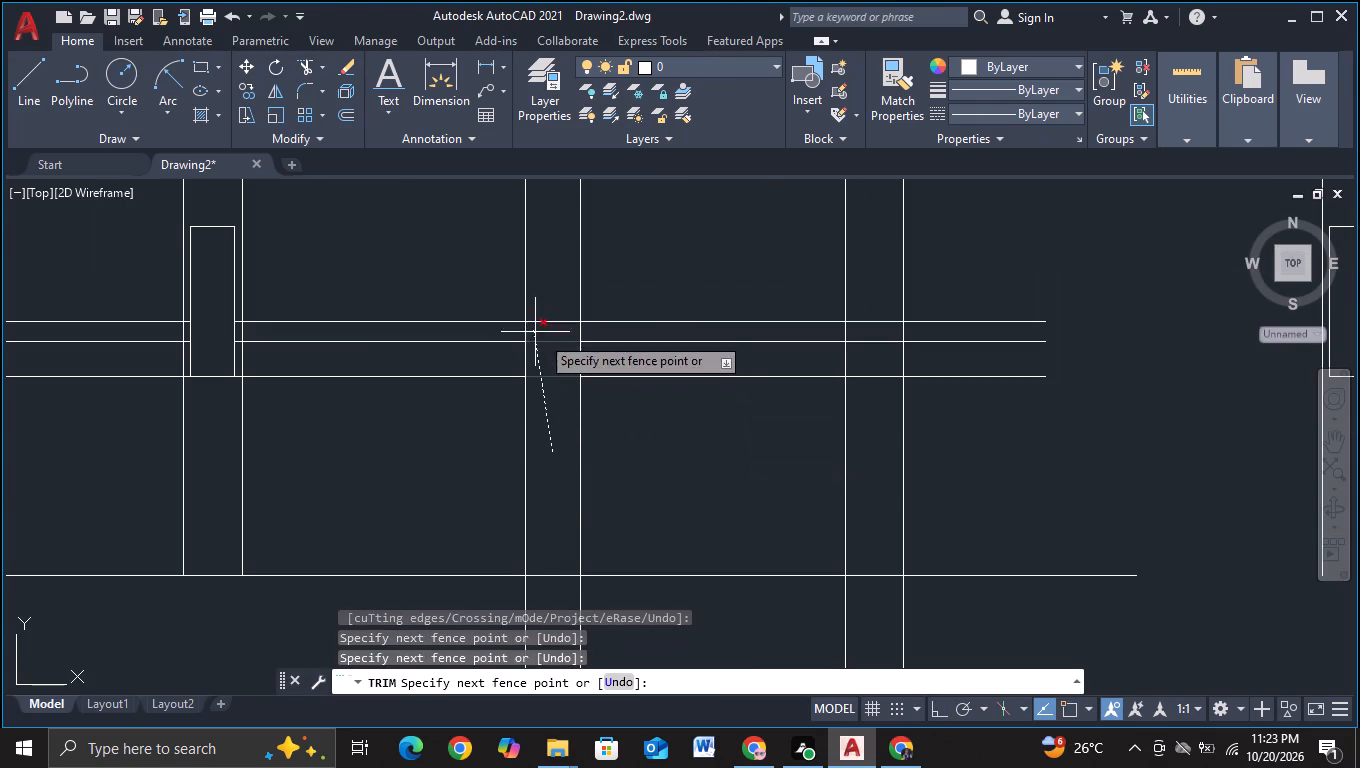
{"action": "scroll", "coordinate": [582, 352], "scroll_direction": "down", "scroll_amount": 3}
{"action": "middle_click_drag", "start_coordinate": [582, 365], "coordinate": [580, 649]}
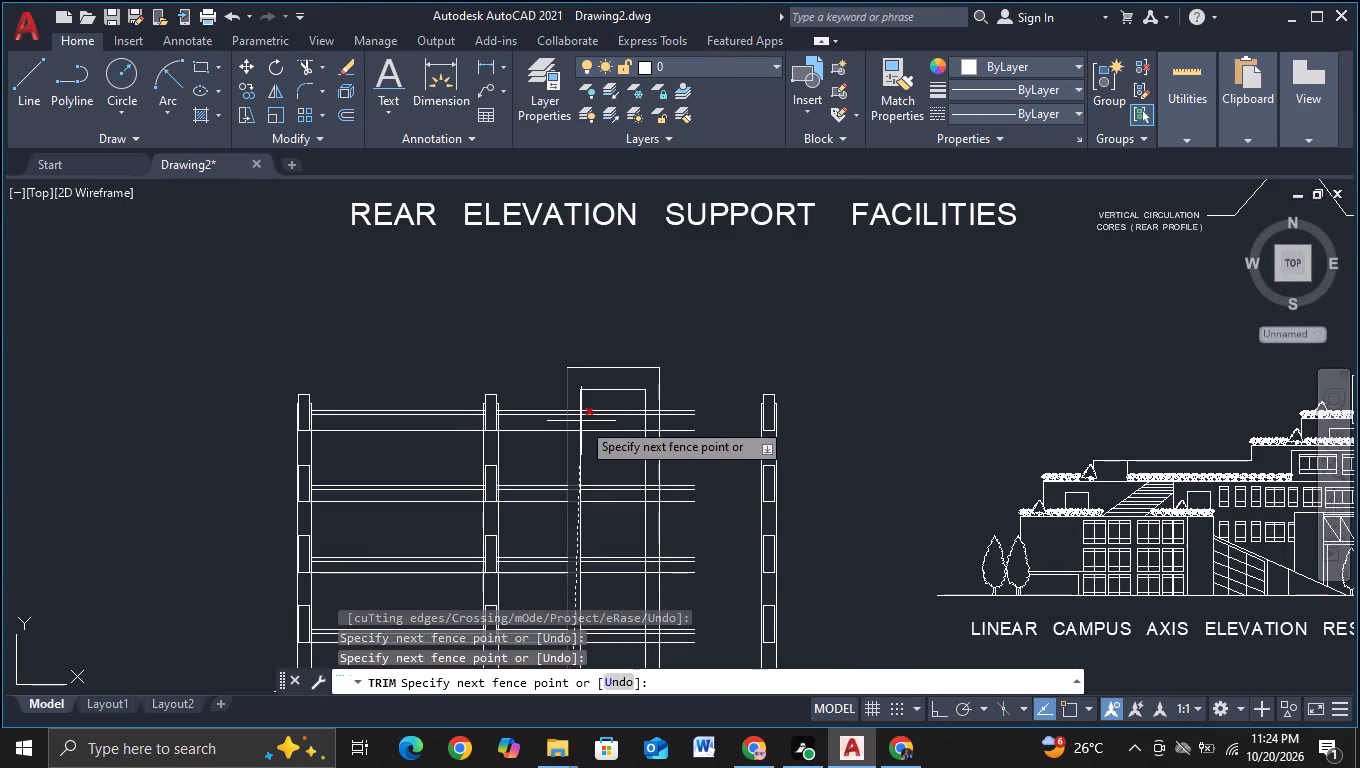
{"action": "scroll", "coordinate": [575, 400], "scroll_direction": "up", "scroll_amount": 1}
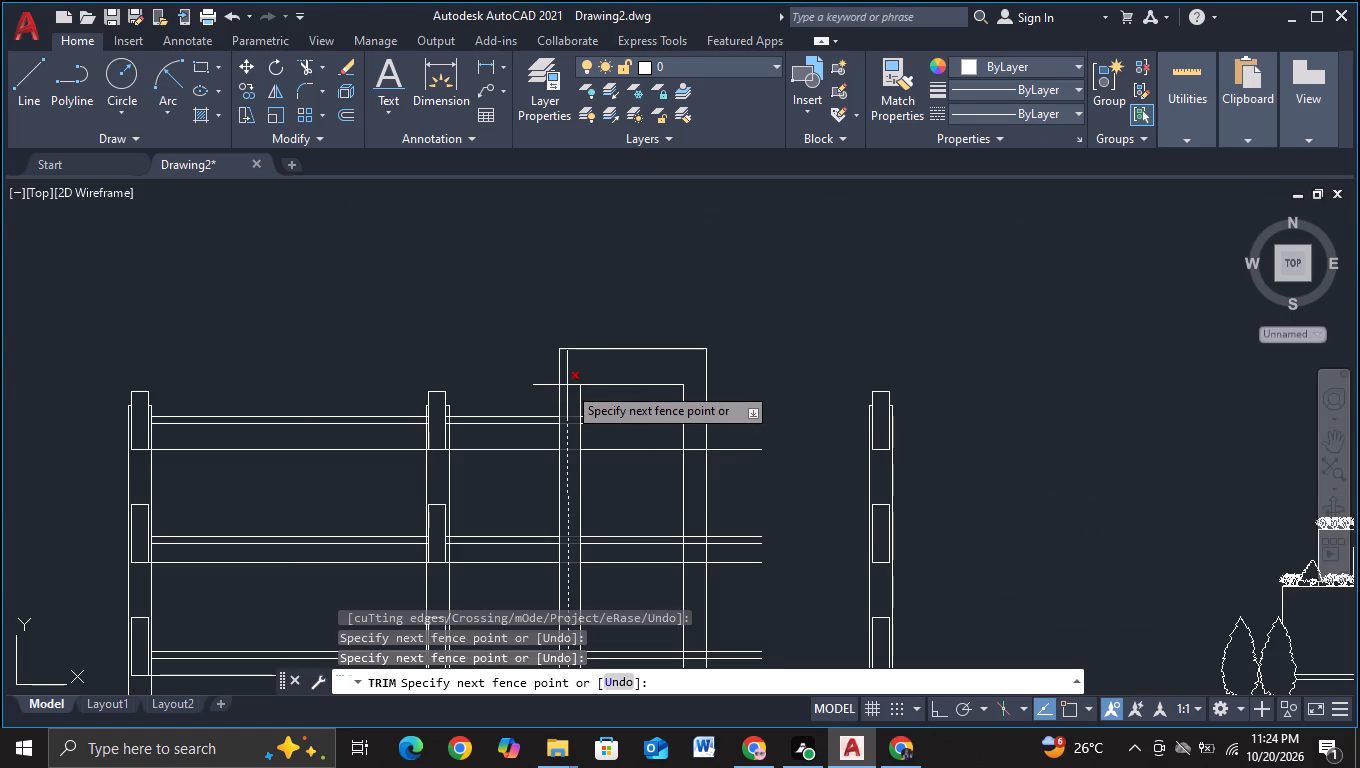
{"action": "left_click", "coordinate": [567, 385]}
{"action": "key", "text": "Escape"}
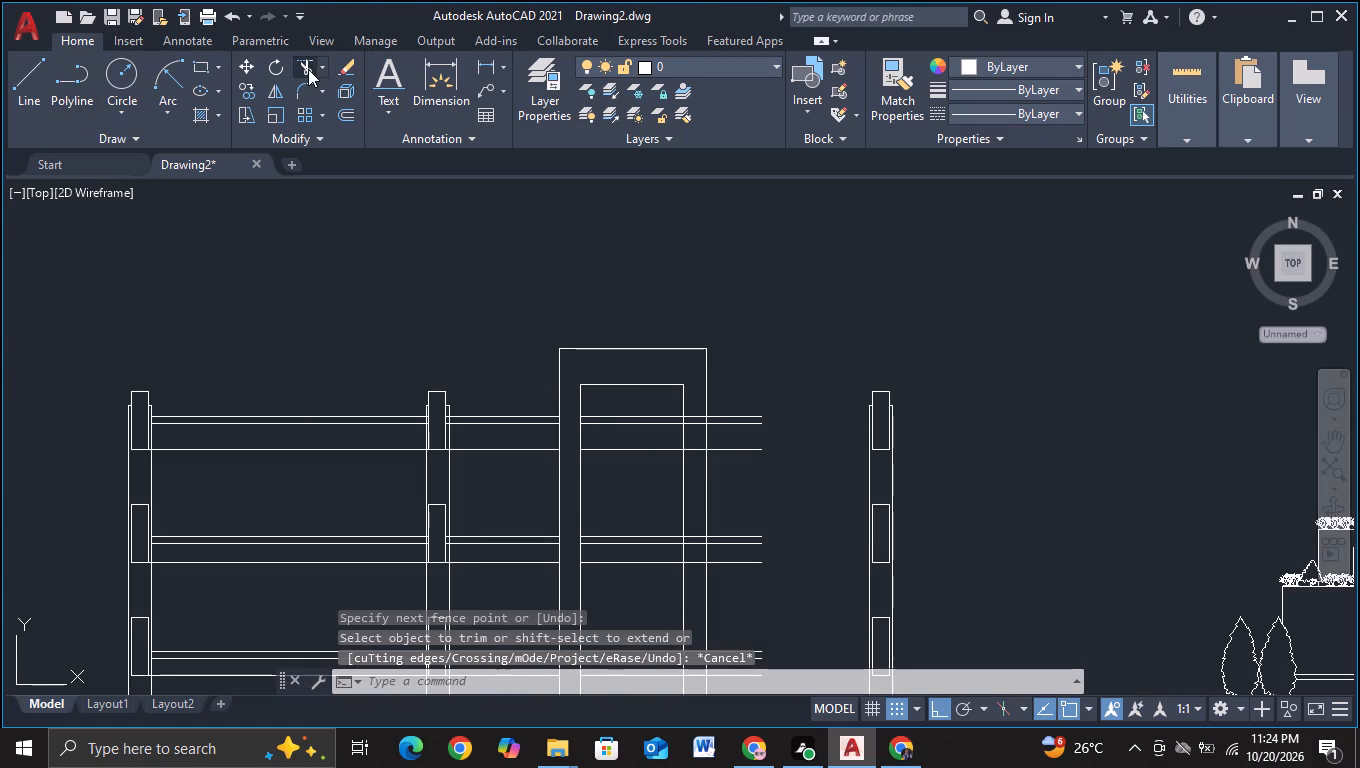
Trim all the floor lines above ground between the right sides of the tall frame's inner and outer outlines.
{"action": "left_click", "coordinate": [308, 69]}
{"action": "middle_click_drag", "start_coordinate": [478, 321], "coordinate": [270, 193]}
{"action": "middle_click_drag", "start_coordinate": [586, 553], "coordinate": [564, 356]}
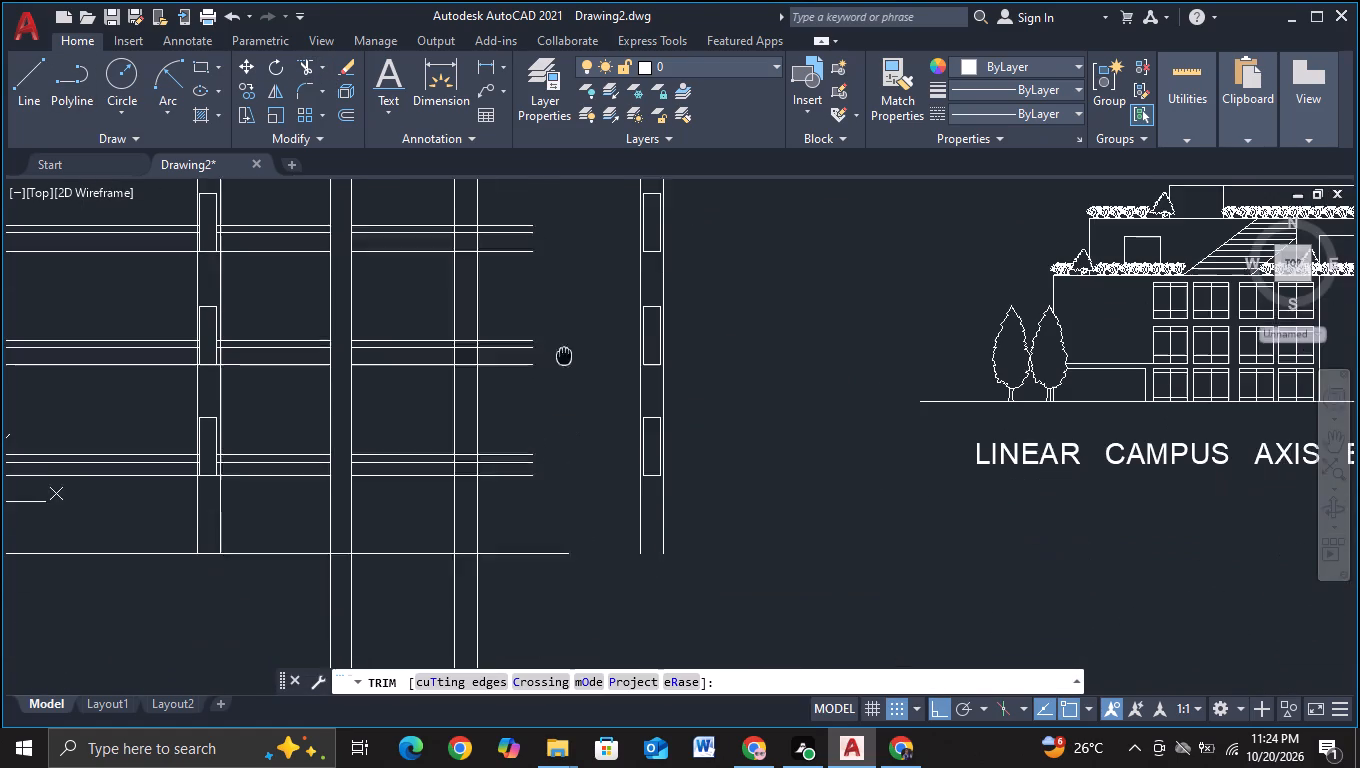
{"action": "left_click", "coordinate": [464, 500]}
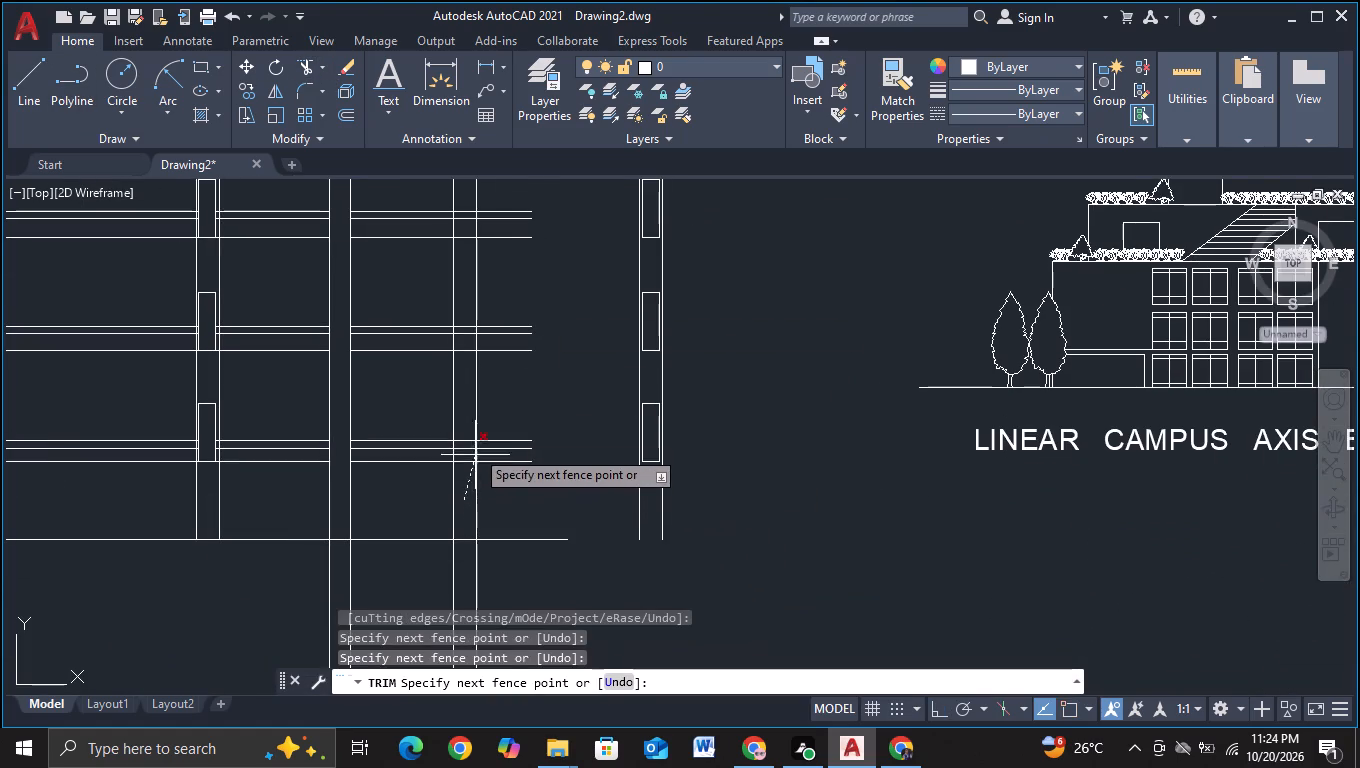
{"action": "middle_click_drag", "start_coordinate": [465, 394], "coordinate": [462, 602]}
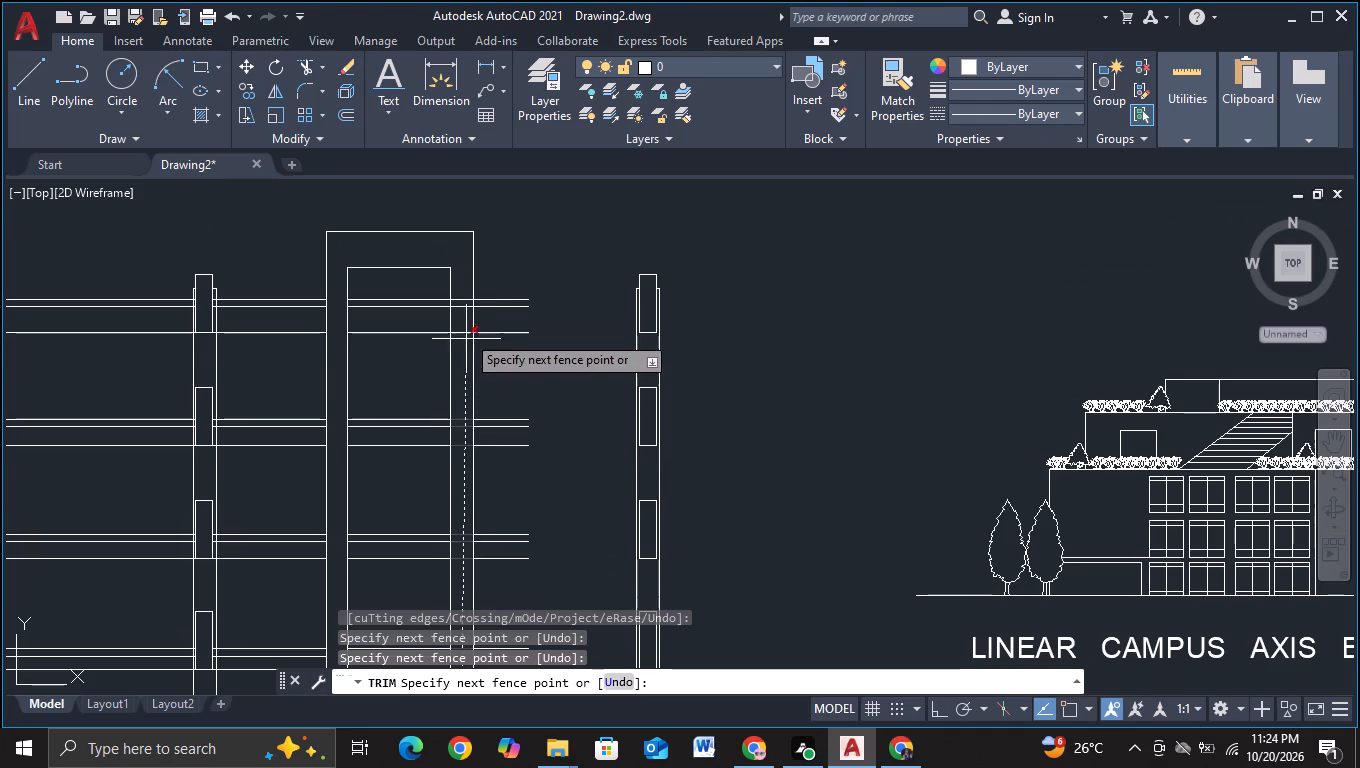
{"action": "left_click", "coordinate": [463, 281]}
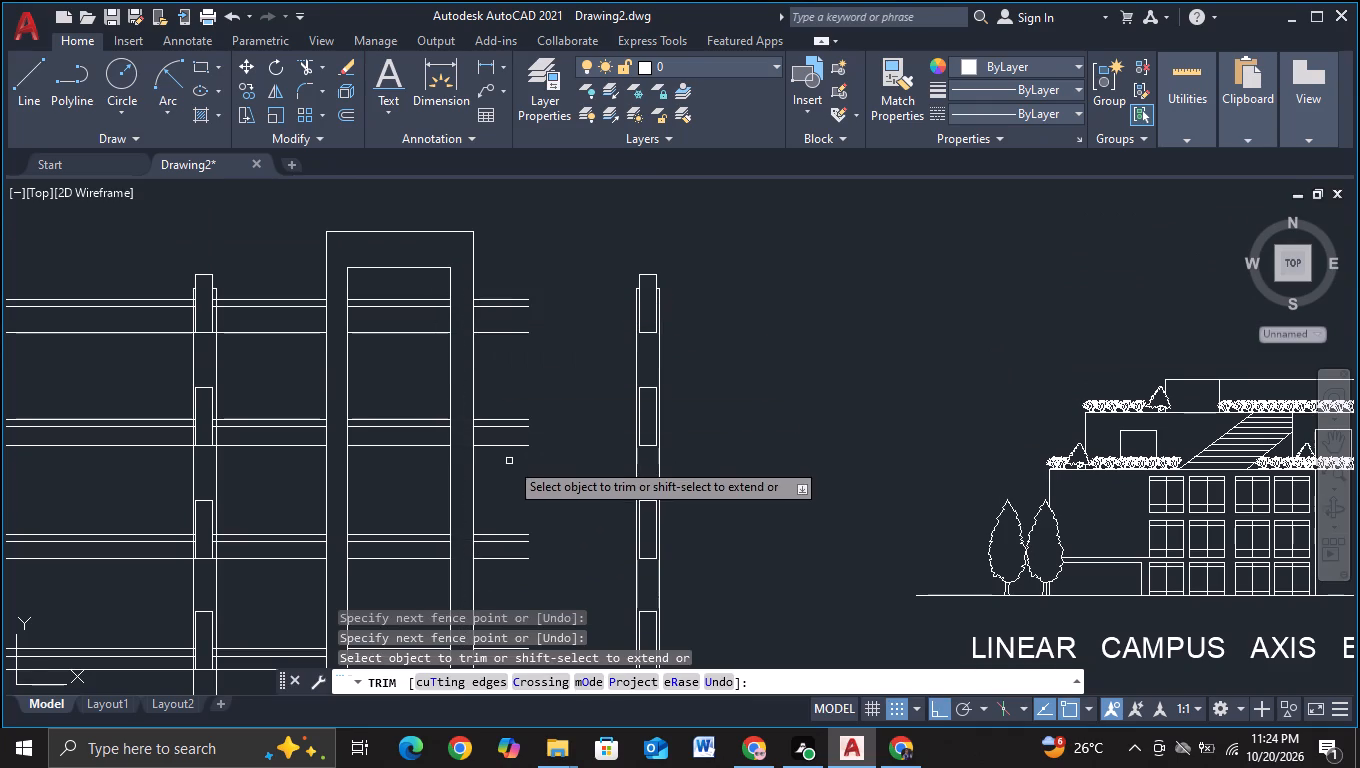
Trim off the floor-line ends that project beyond the tall frame toward the far tower, at all four floors.
{"action": "middle_click_drag", "start_coordinate": [550, 482], "coordinate": [591, 348]}
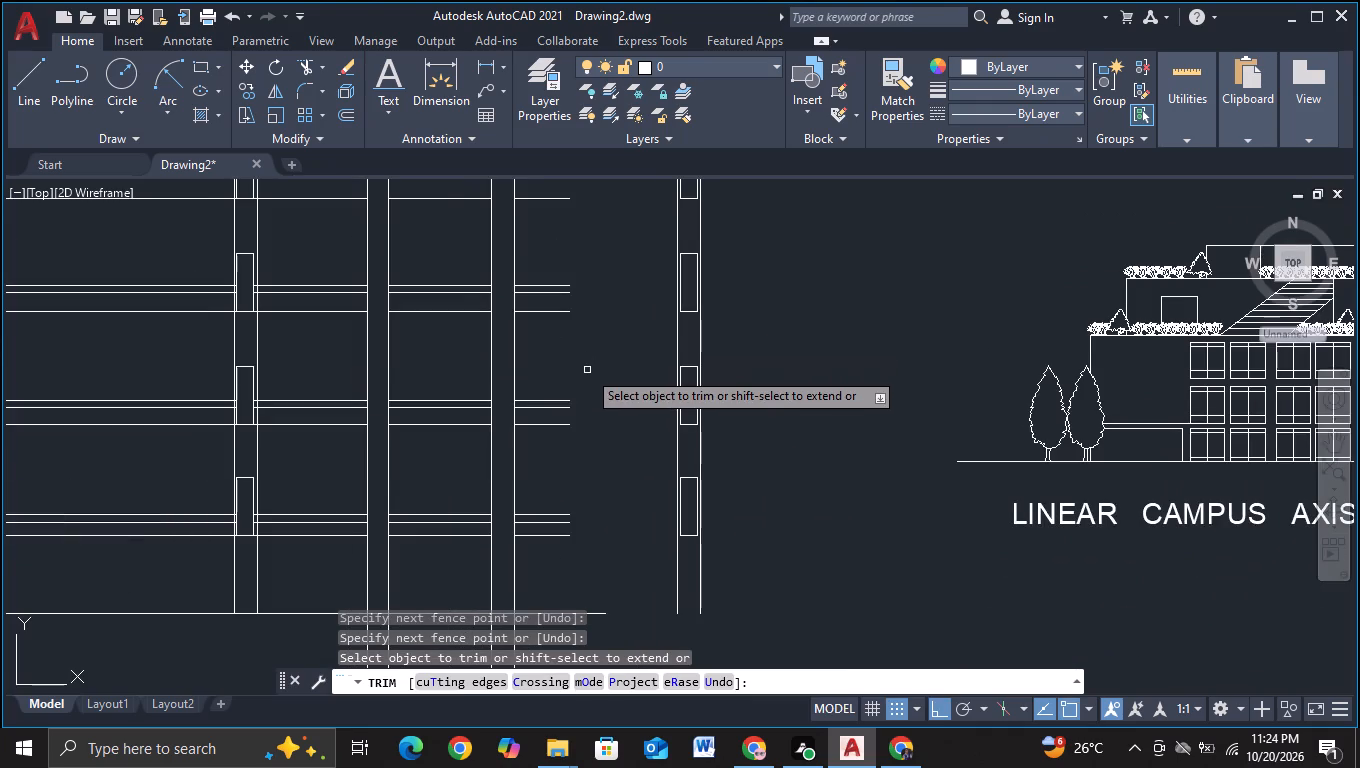
{"action": "scroll", "coordinate": [587, 370], "scroll_direction": "down", "scroll_amount": 1}
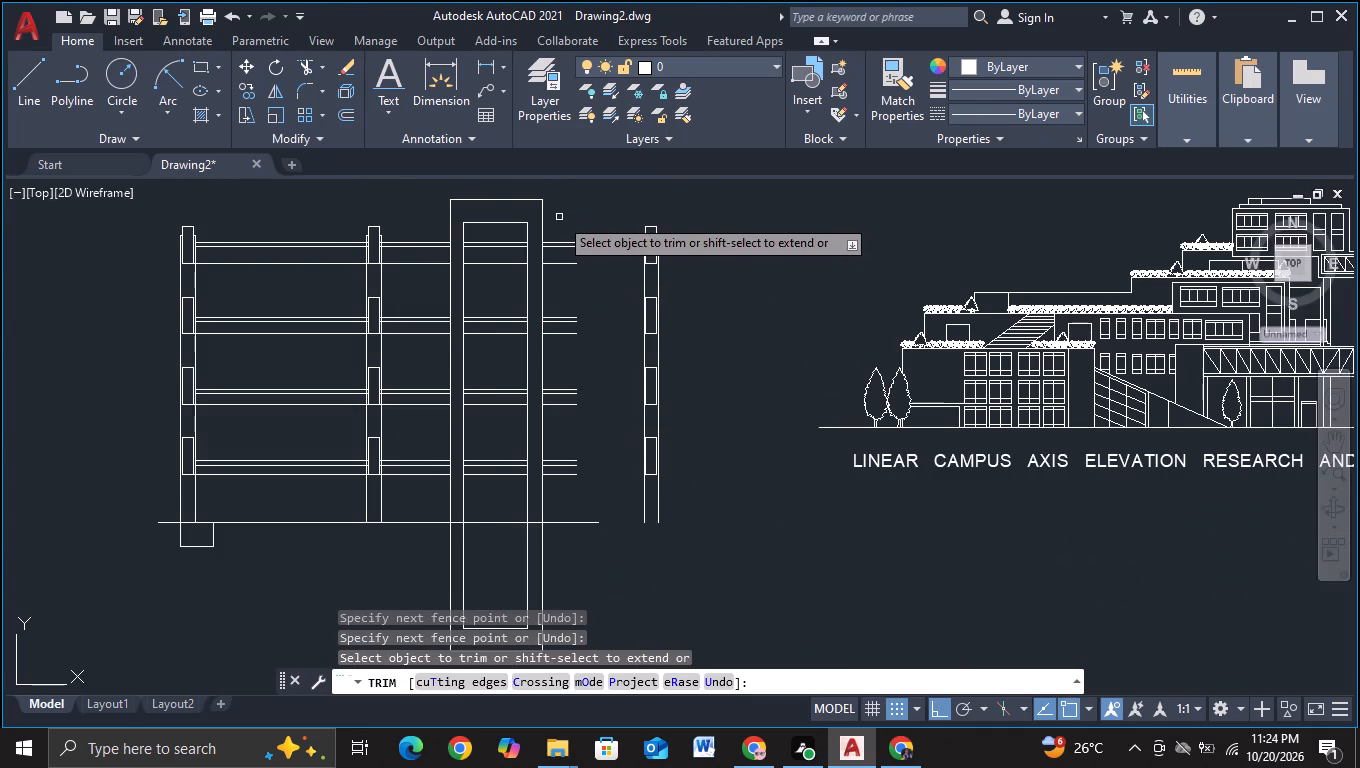
{"action": "left_click", "coordinate": [559, 217]}
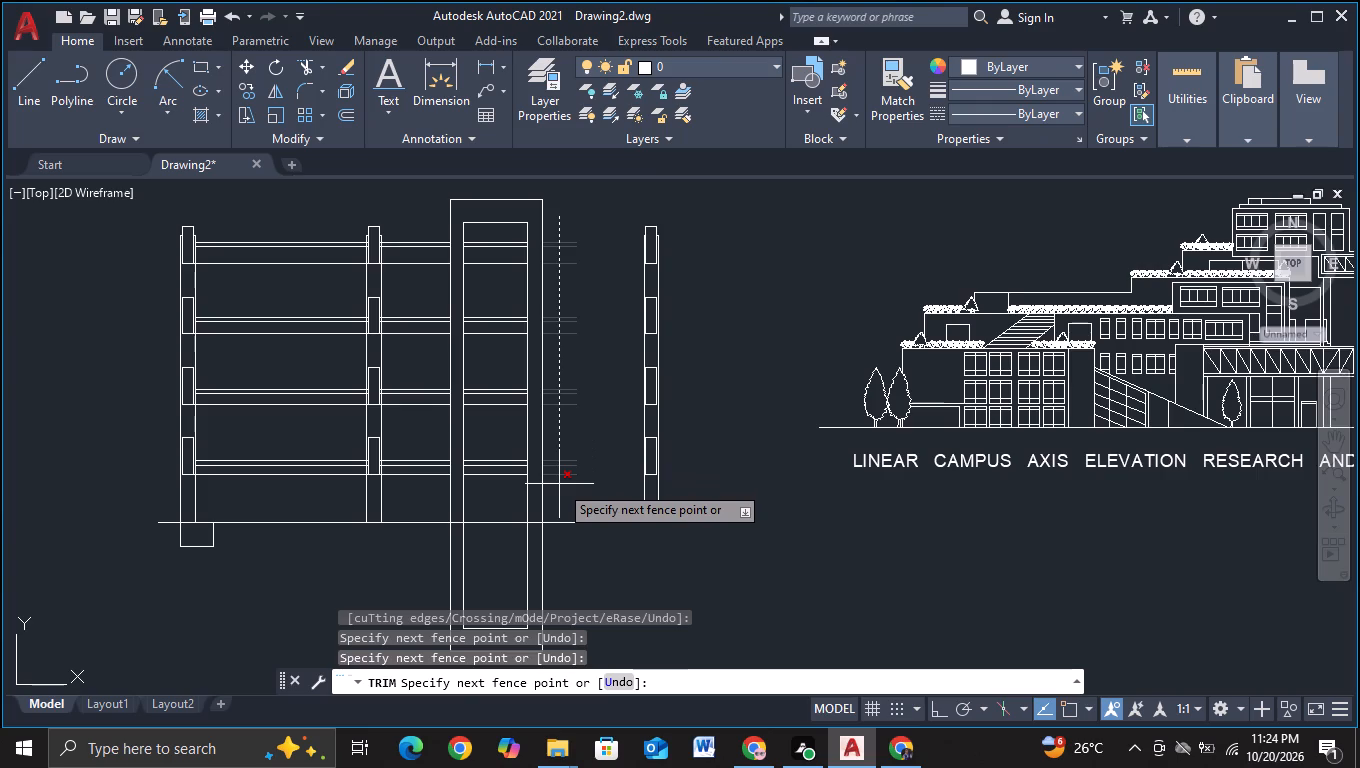
{"action": "left_click", "coordinate": [559, 484]}
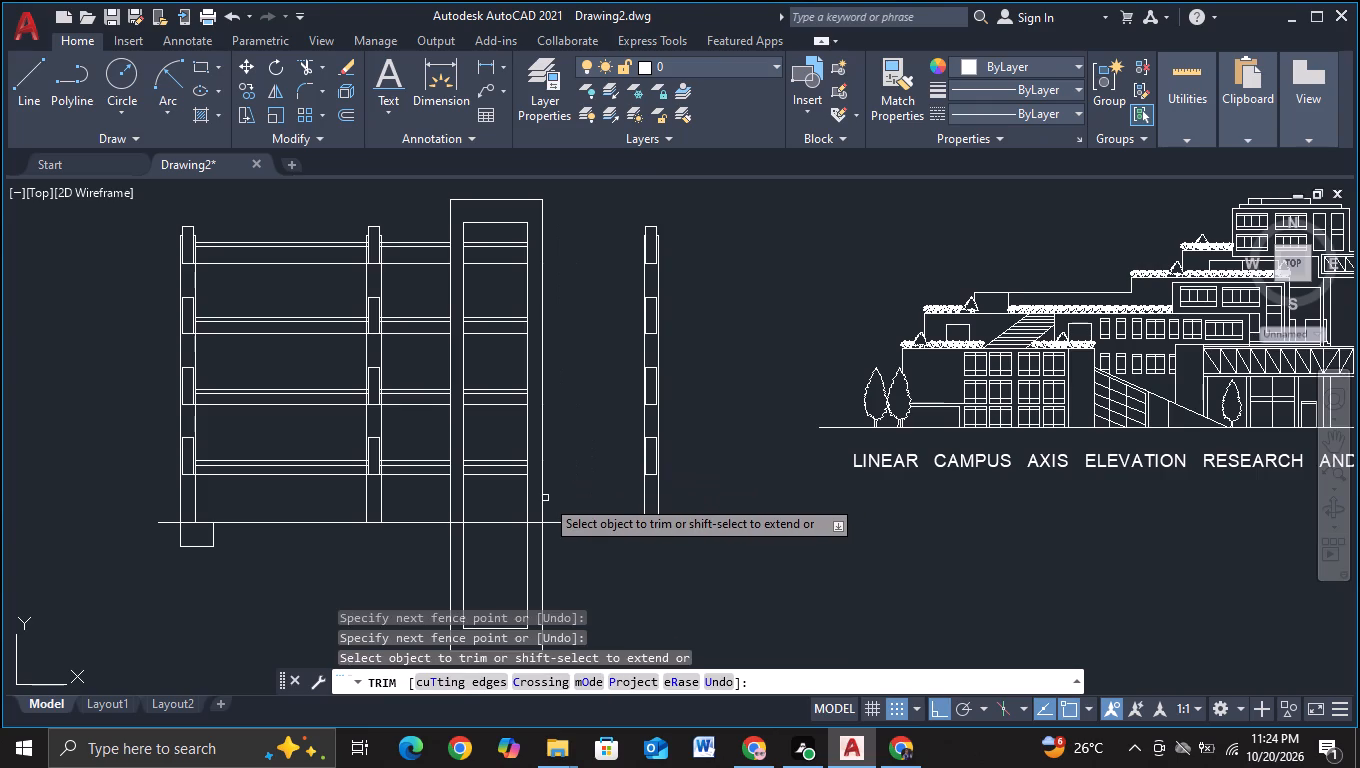
Trim away the floor lines inside the tall frame's inner rectangle at all four floors.
{"action": "left_click", "coordinate": [481, 486]}
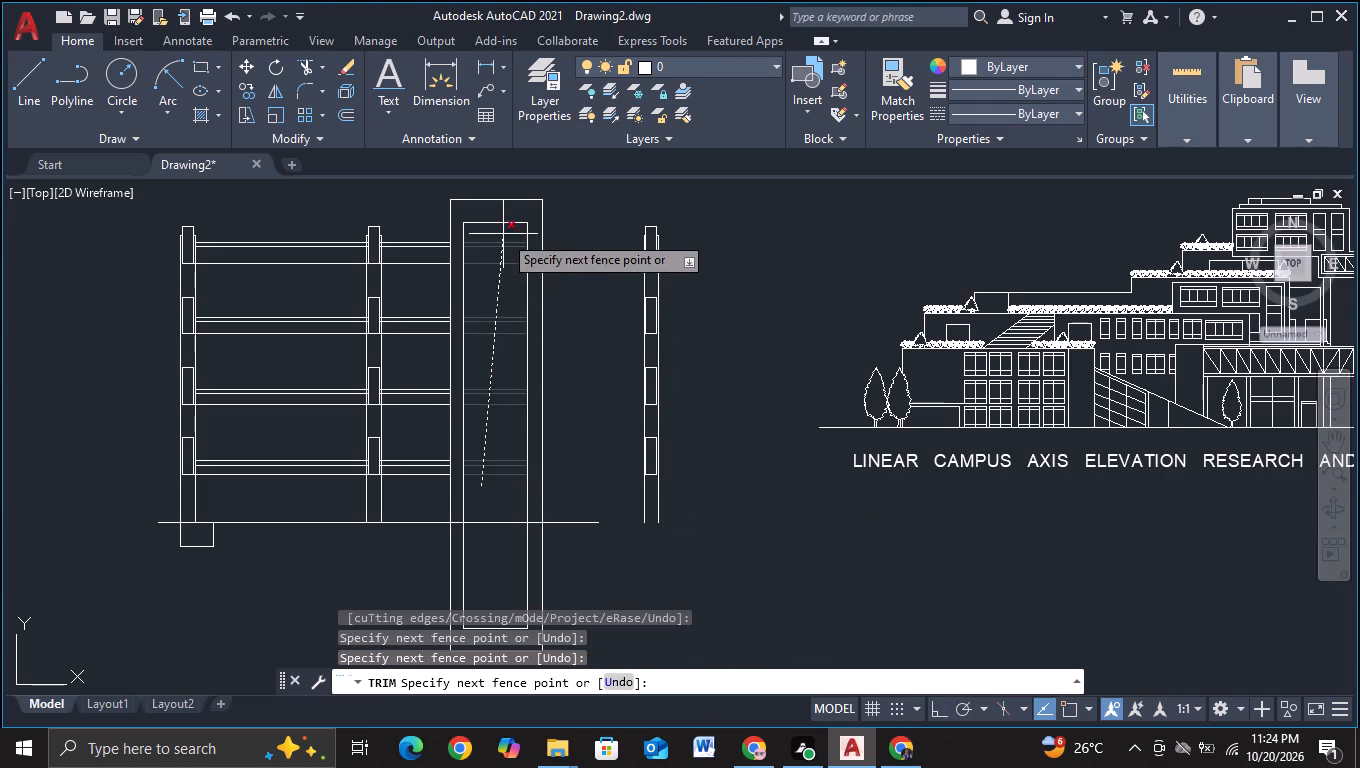
{"action": "left_click", "coordinate": [503, 234]}
{"action": "key", "text": "Escape"}
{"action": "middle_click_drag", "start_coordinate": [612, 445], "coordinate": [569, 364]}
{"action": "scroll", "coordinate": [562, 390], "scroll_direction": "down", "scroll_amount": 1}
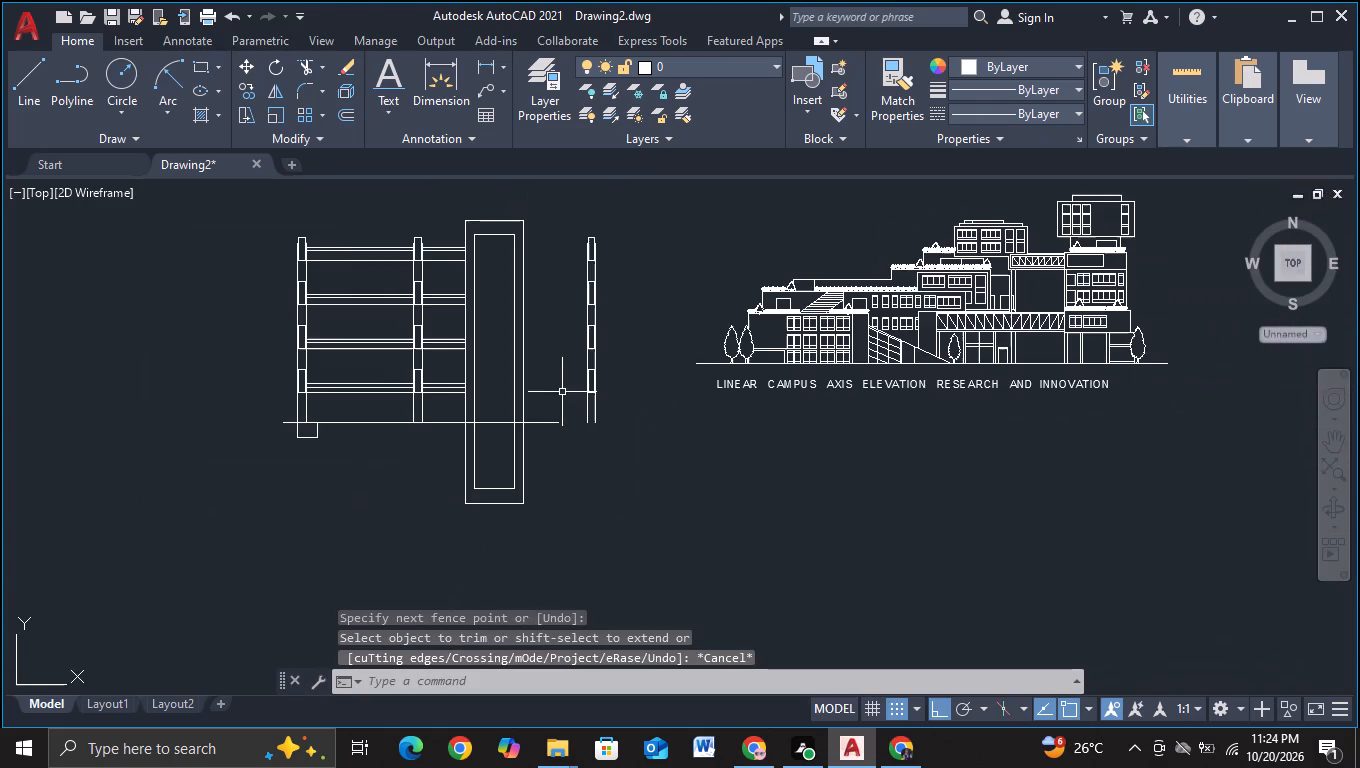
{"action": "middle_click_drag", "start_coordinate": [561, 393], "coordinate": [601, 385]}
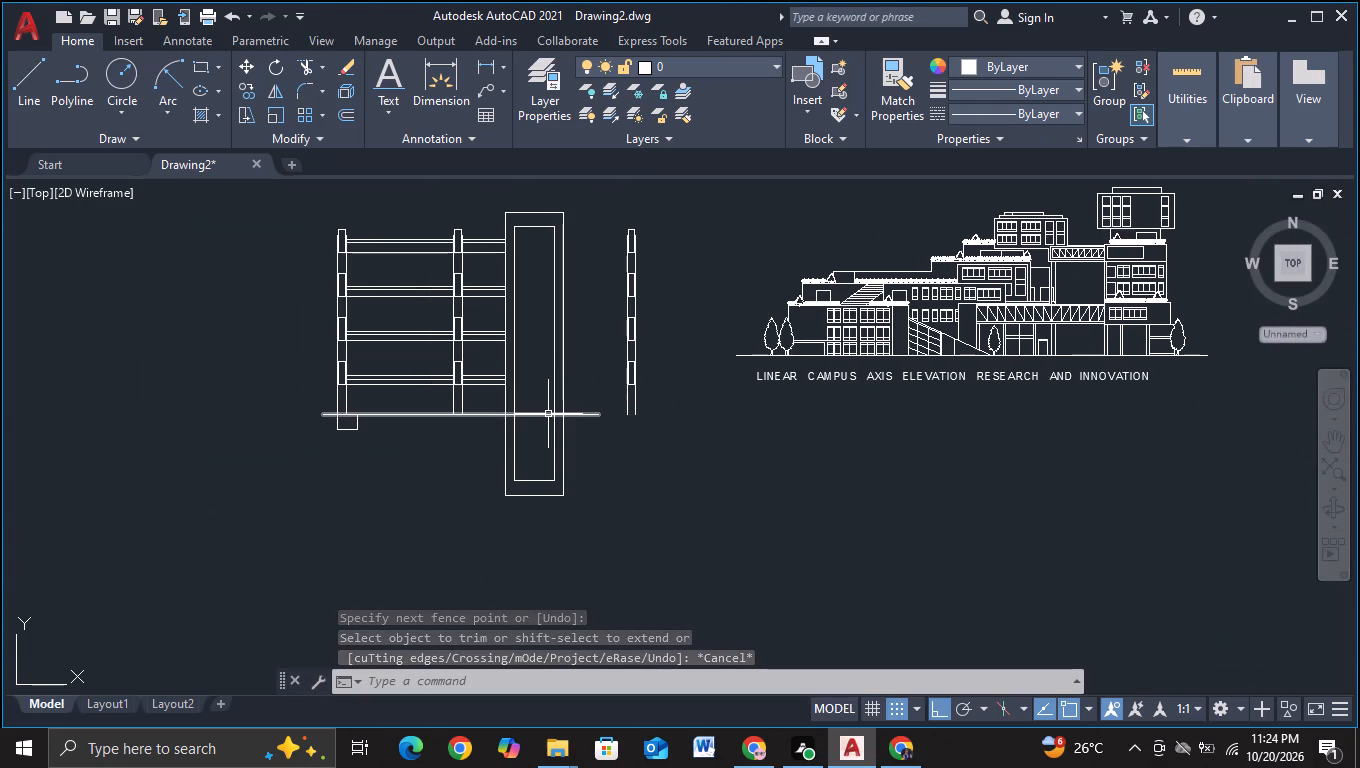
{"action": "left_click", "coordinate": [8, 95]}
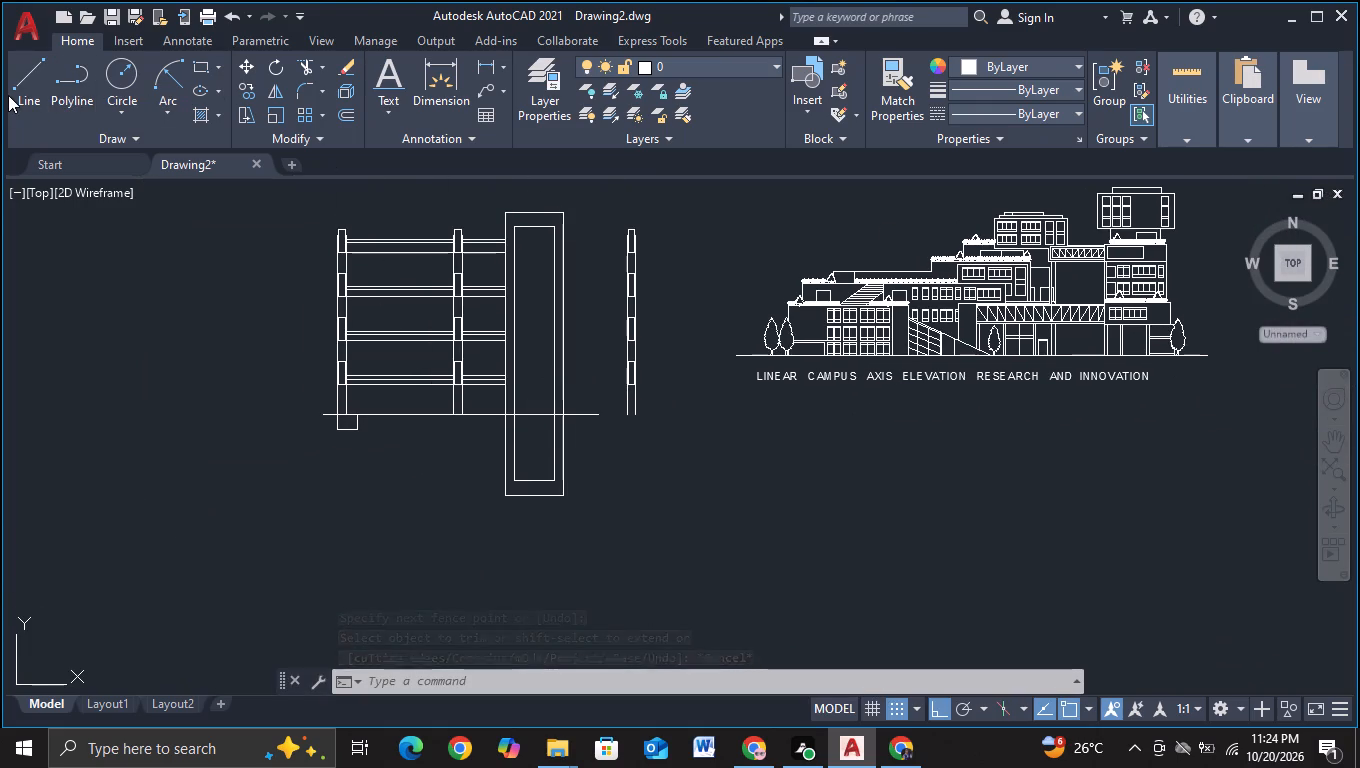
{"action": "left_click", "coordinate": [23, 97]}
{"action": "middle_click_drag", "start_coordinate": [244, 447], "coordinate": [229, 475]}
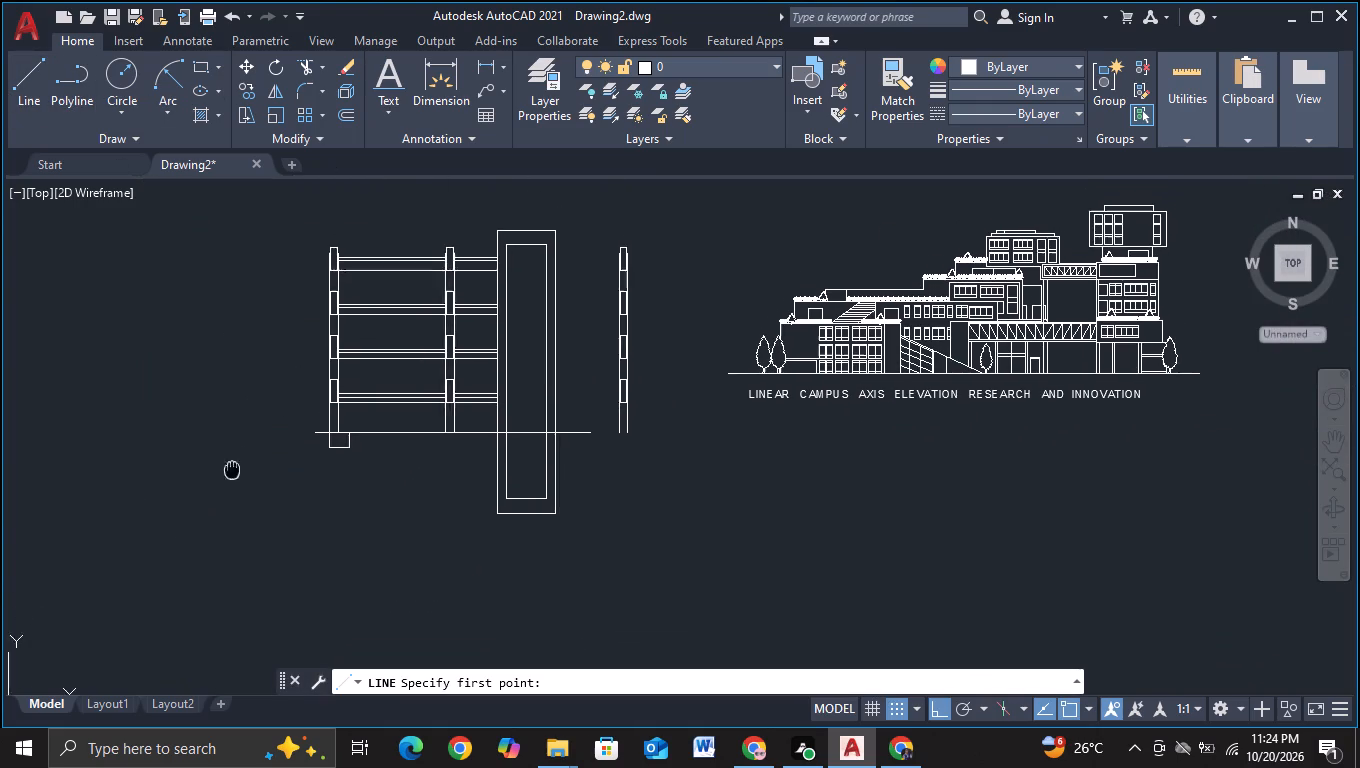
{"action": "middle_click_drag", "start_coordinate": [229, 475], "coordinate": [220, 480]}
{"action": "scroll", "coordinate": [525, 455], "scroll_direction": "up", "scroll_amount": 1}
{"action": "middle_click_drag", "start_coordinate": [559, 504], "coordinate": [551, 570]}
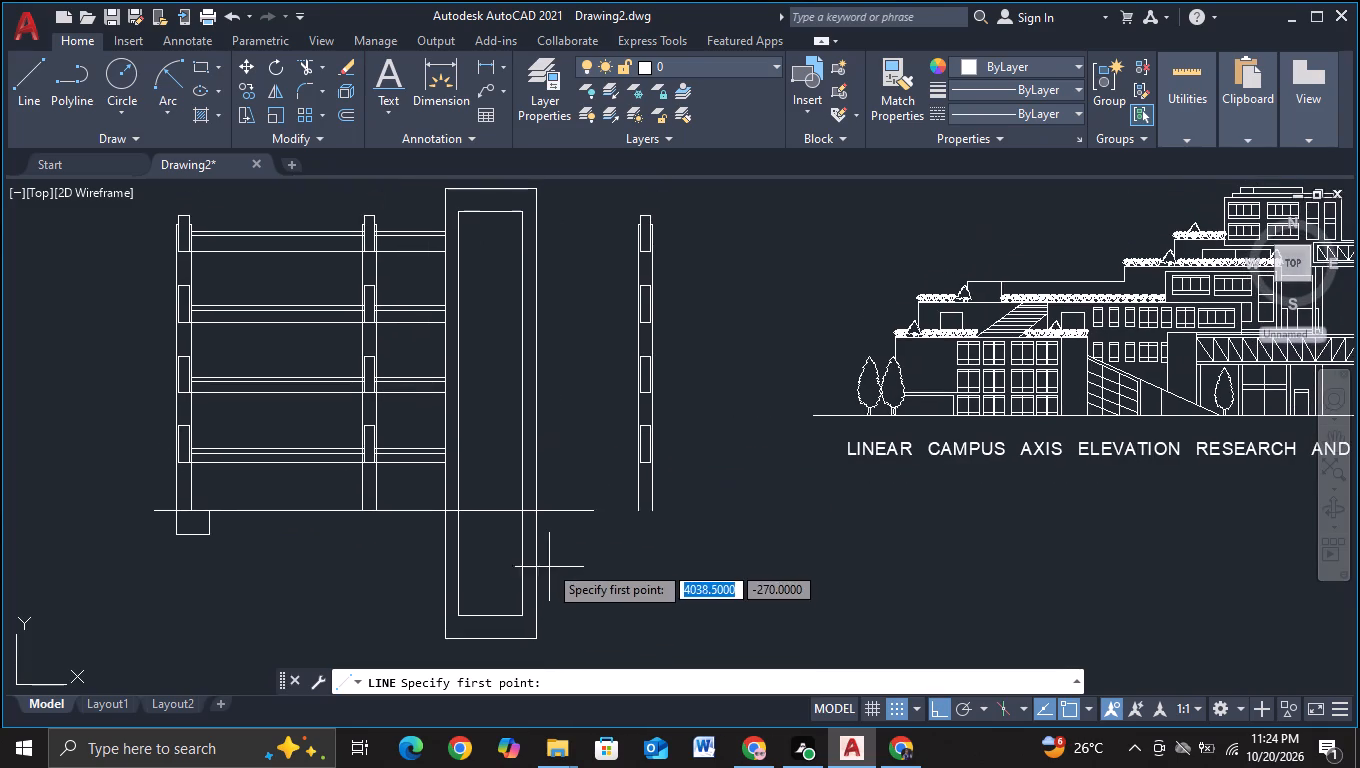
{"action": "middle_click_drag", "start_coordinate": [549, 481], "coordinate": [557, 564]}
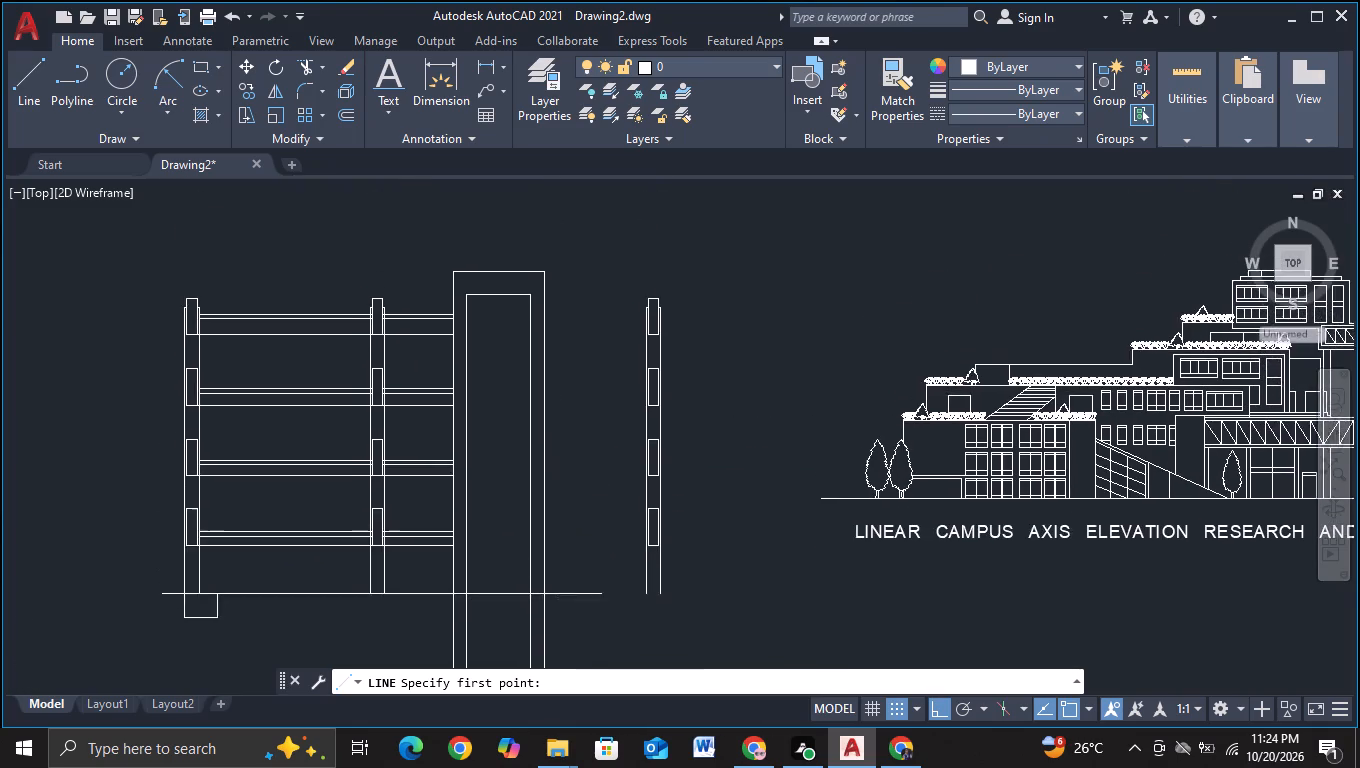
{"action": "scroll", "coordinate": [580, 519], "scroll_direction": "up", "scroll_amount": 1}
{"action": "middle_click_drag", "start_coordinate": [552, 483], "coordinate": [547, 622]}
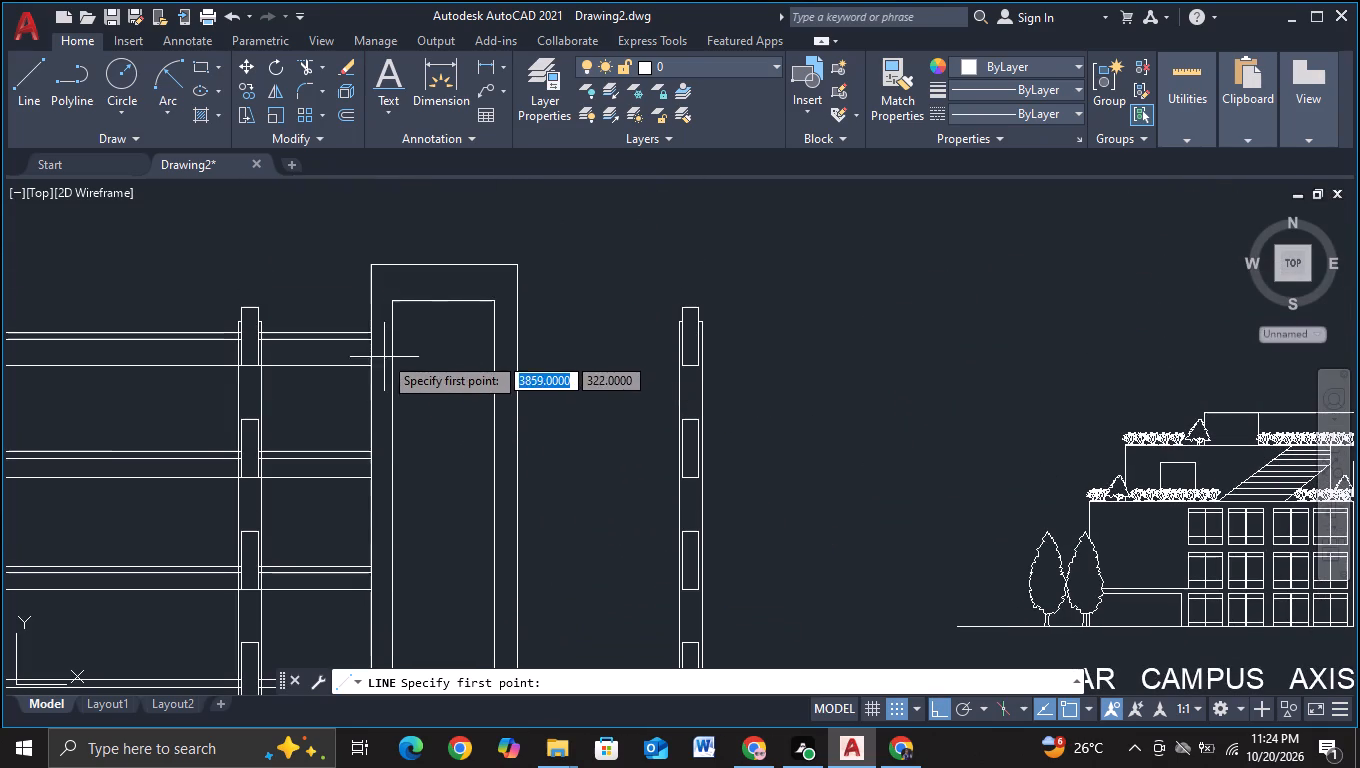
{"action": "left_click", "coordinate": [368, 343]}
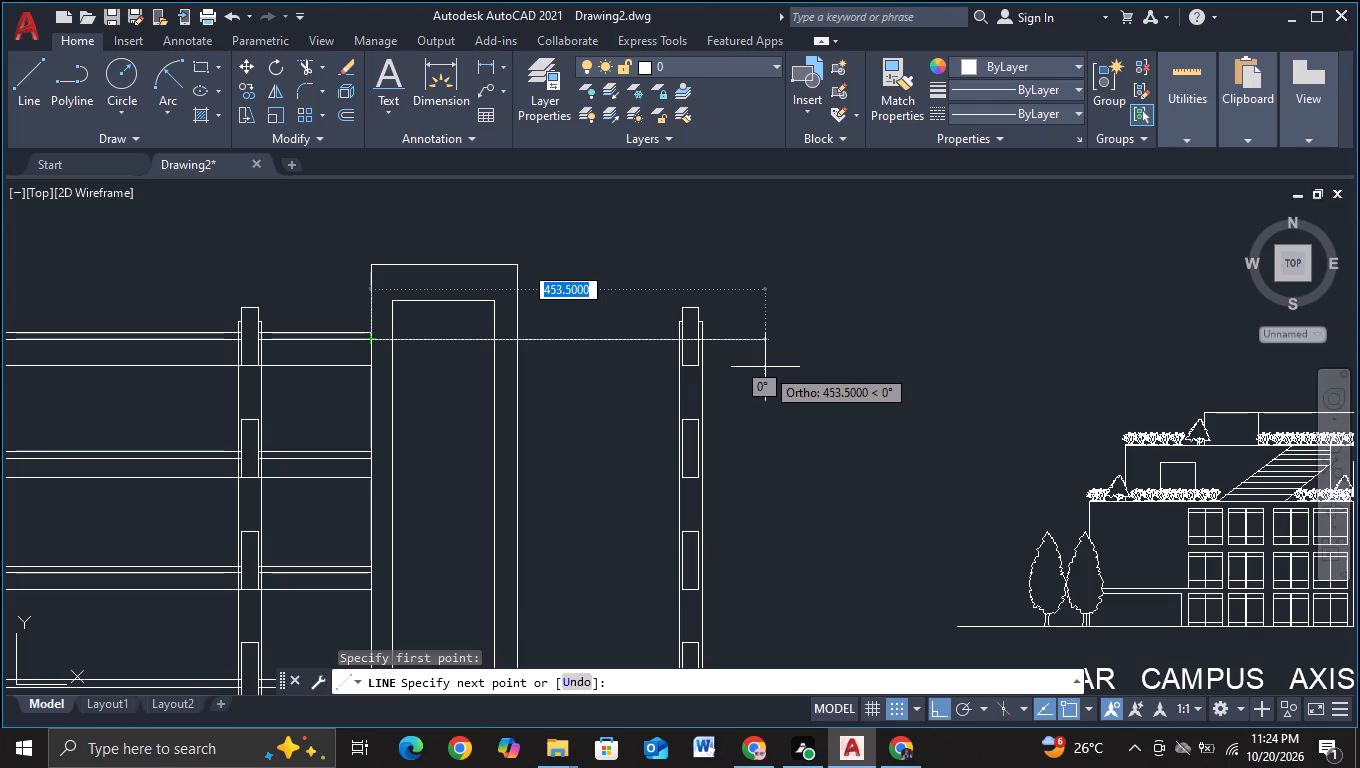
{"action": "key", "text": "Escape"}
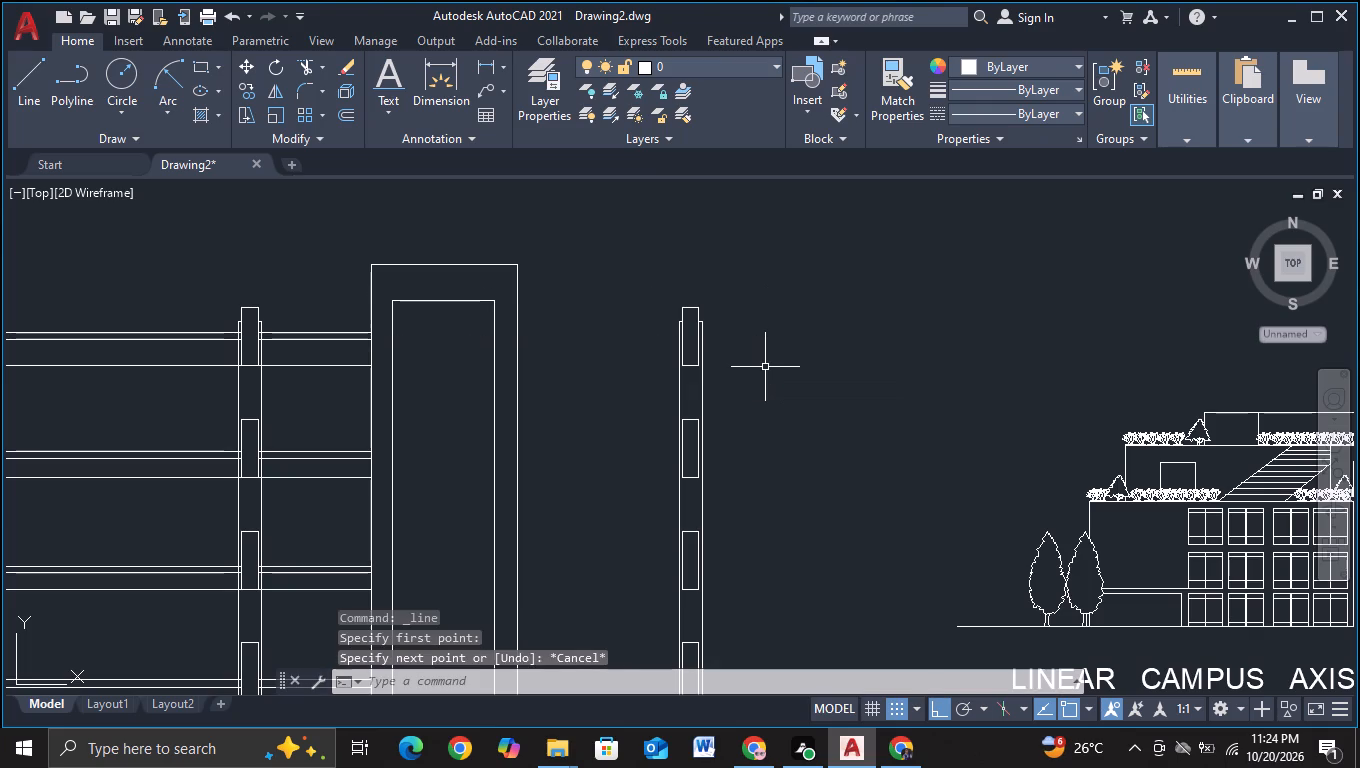
Undo the abandoned line and the preceding floor-line trims, back to the floor lines crossing the tall frame's inner rectangle and projecting beyond it.
{"action": "key", "text": "ctrl+z"}
{"action": "key", "text": "ctrl+z"}
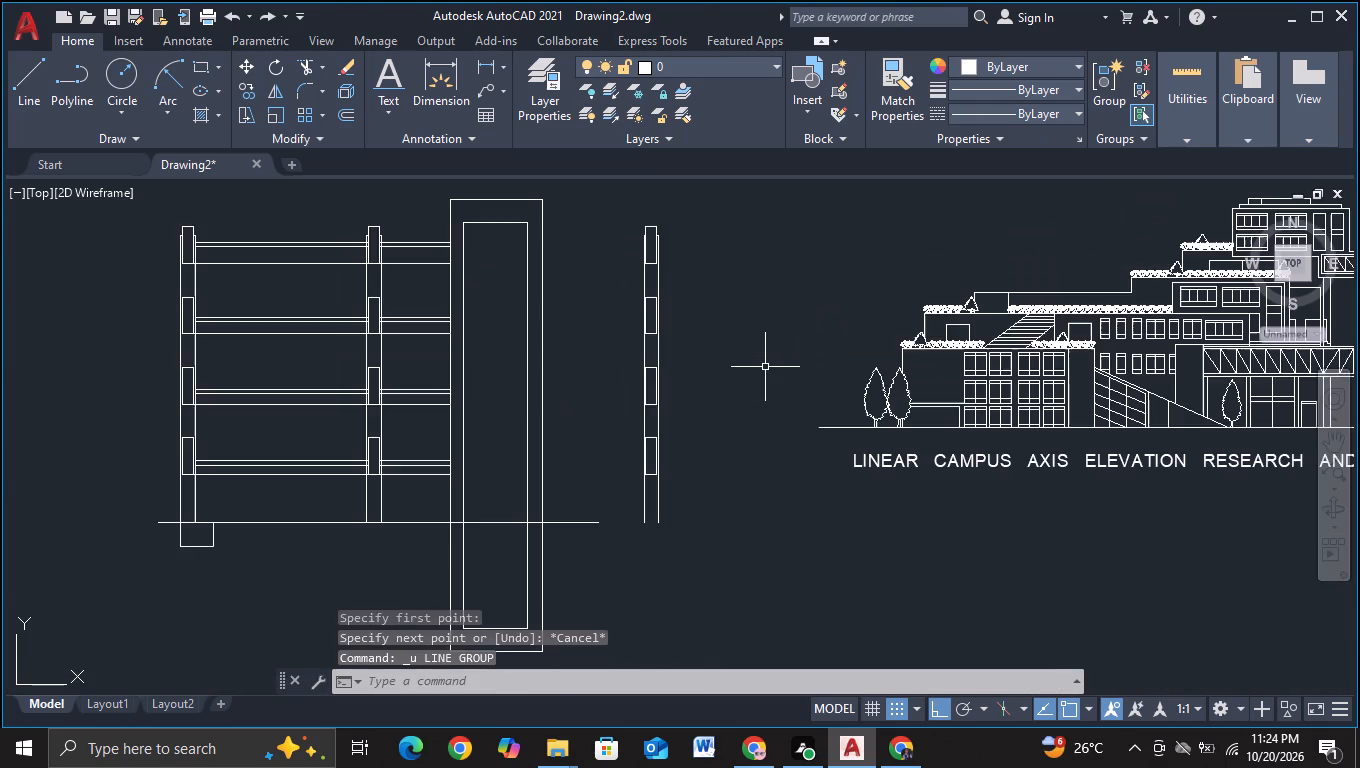
{"action": "key", "text": "ctrl+z"}
Extend the projecting floor lines beyond the tall frame to the far tower at all four floors.
{"action": "scroll", "coordinate": [765, 367], "scroll_direction": "down", "scroll_amount": 3}
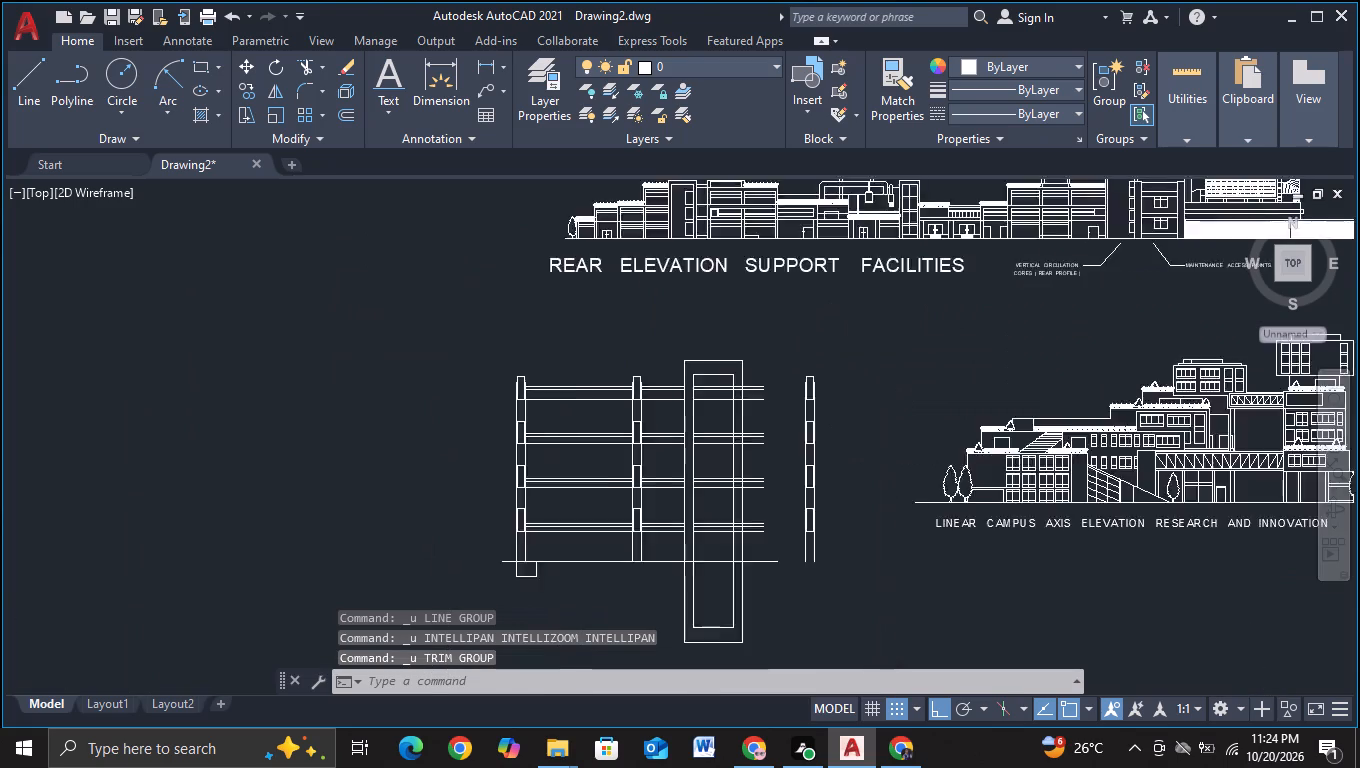
{"action": "key", "text": "Escape"}
{"action": "key", "text": "e"}
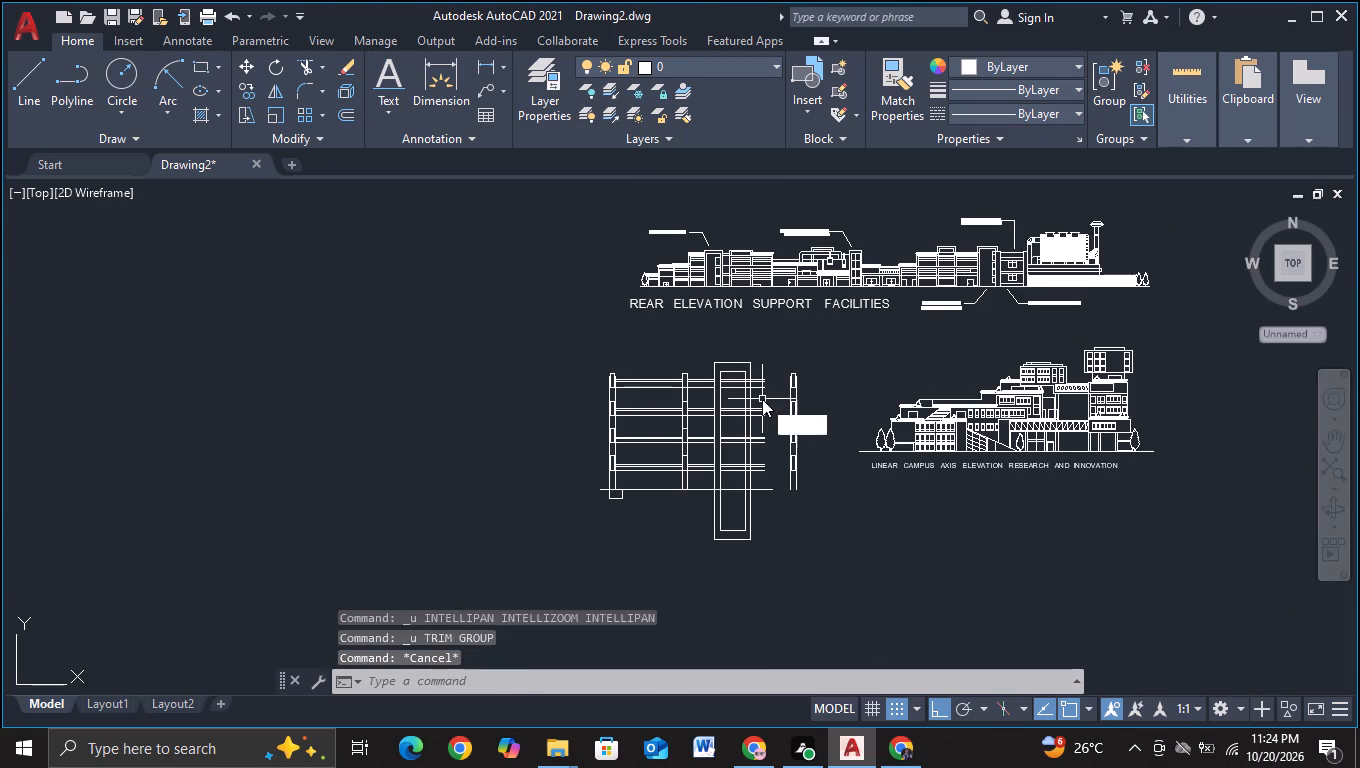
{"action": "left_click", "coordinate": [816, 458]}
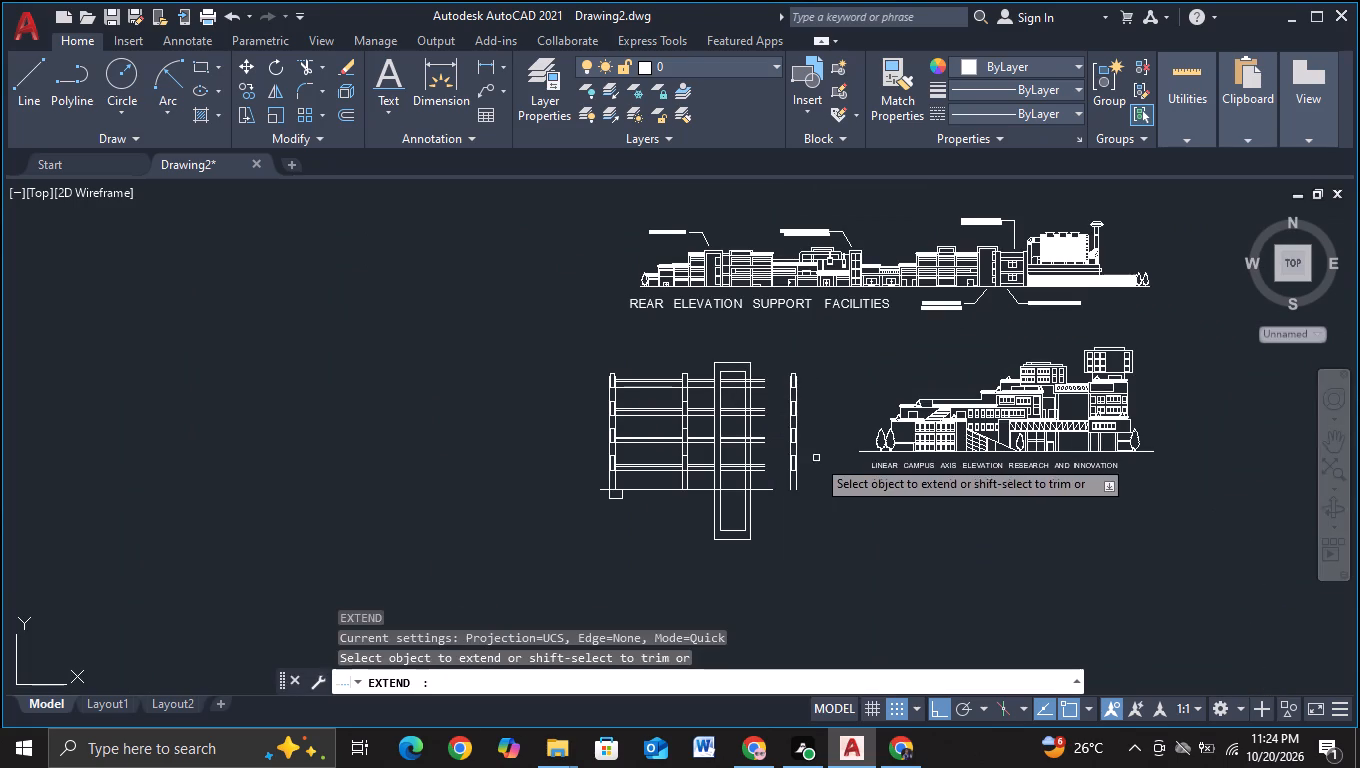
{"action": "scroll", "coordinate": [788, 452], "scroll_direction": "up", "scroll_amount": 3}
{"action": "middle_click_drag", "start_coordinate": [754, 435], "coordinate": [754, 360]}
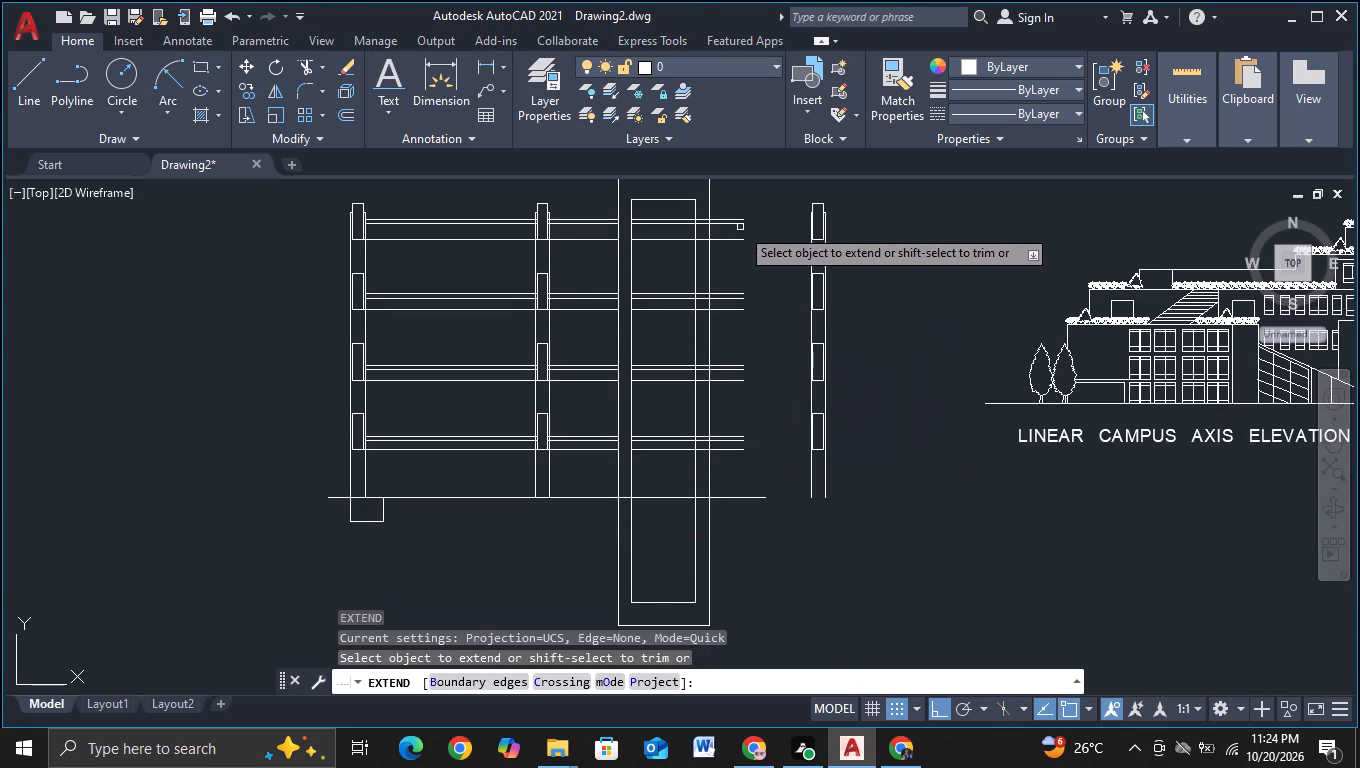
{"action": "left_click_drag", "start_coordinate": [732, 207], "coordinate": [728, 463]}
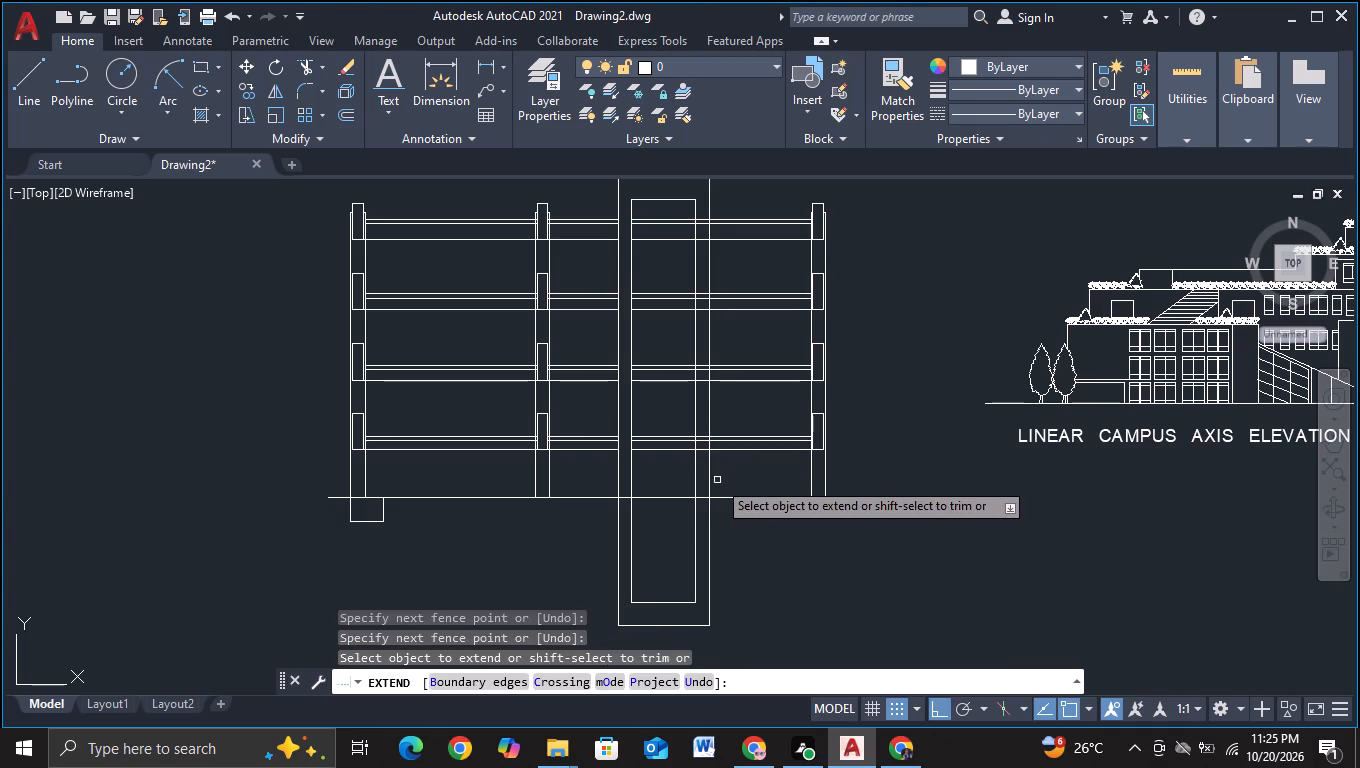
{"action": "key", "text": "Escape"}
Trim away the floor lines inside the tall frame's inner rectangle at all four floors.
{"action": "left_click", "coordinate": [306, 66]}
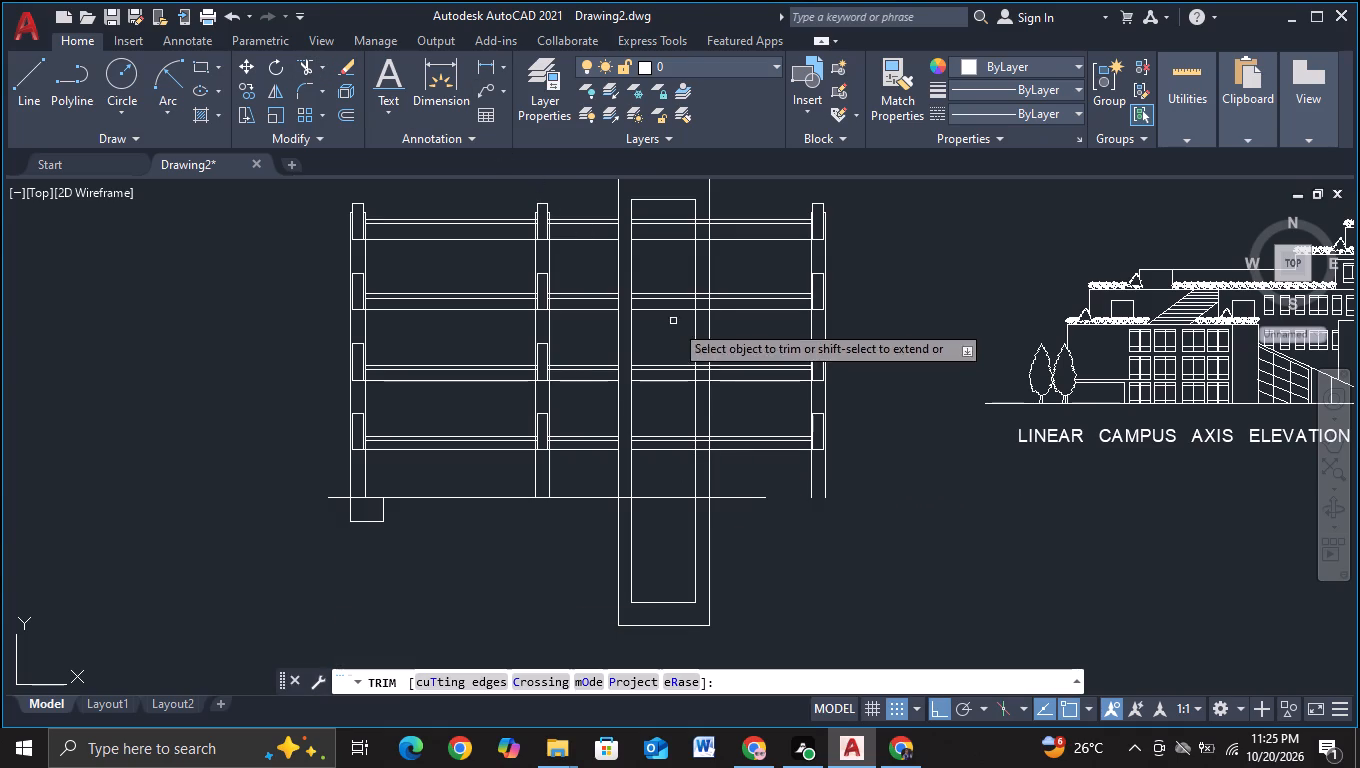
{"action": "left_click", "coordinate": [662, 217]}
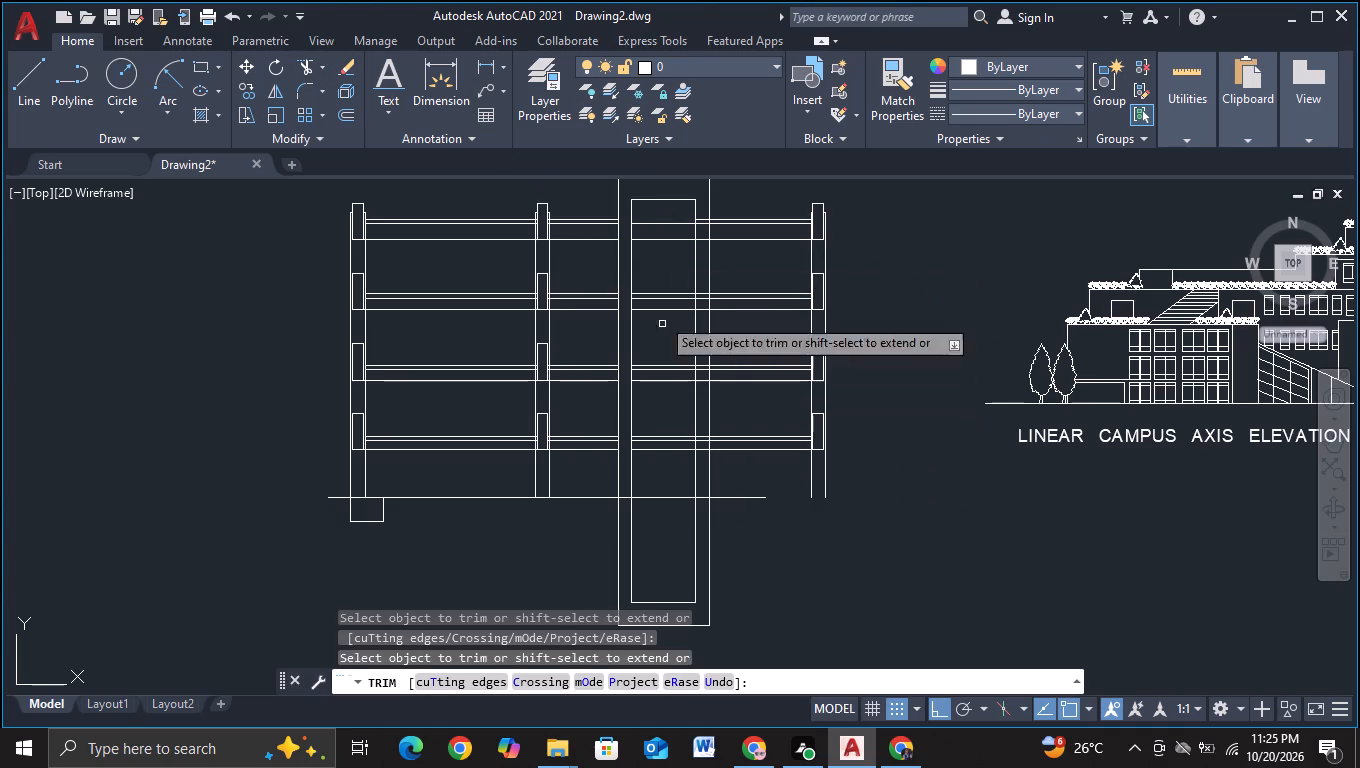
{"action": "left_click", "coordinate": [663, 211]}
{"action": "left_click", "coordinate": [662, 468]}
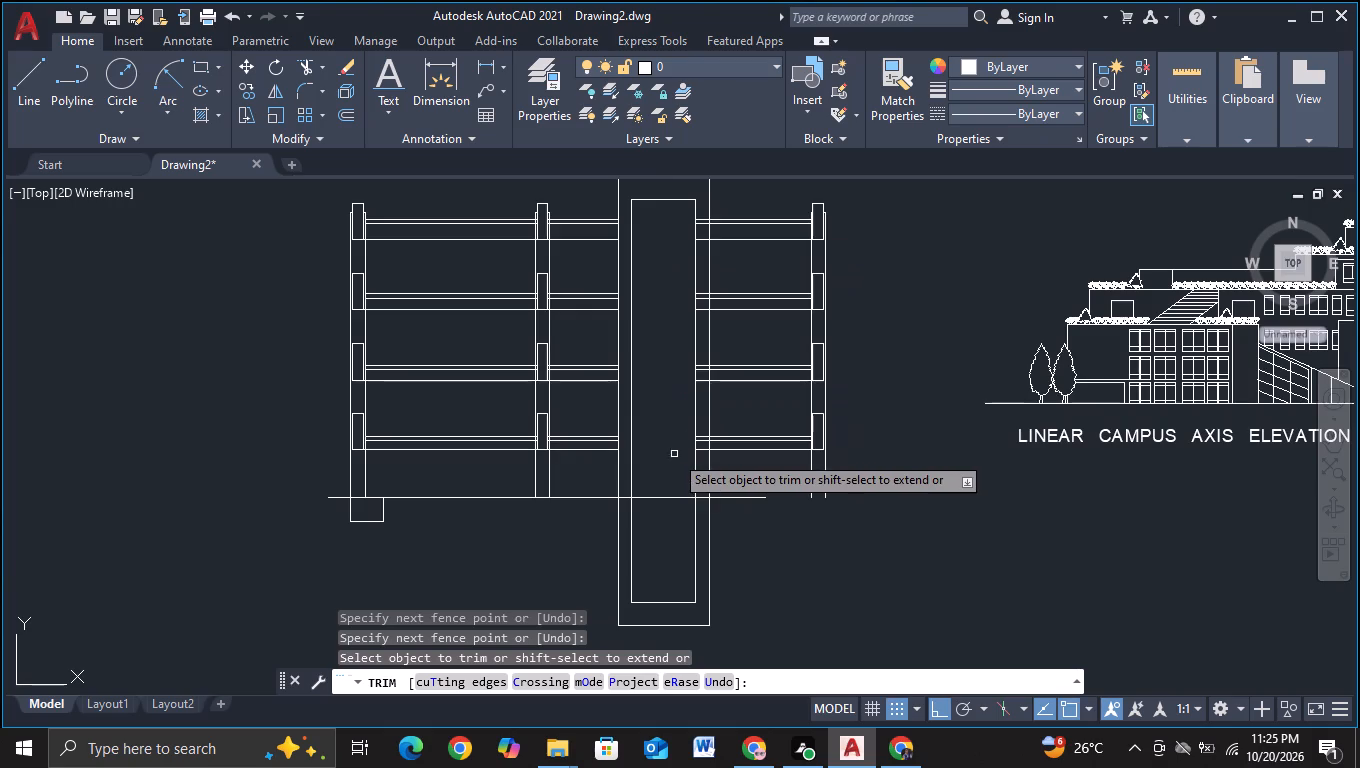
Trim the floor lines between the right sides of the tall frame's inner and outer outlines, from the lowest to the top floor.
{"action": "scroll", "coordinate": [713, 419], "scroll_direction": "up", "scroll_amount": 2}
{"action": "left_click", "coordinate": [683, 519]}
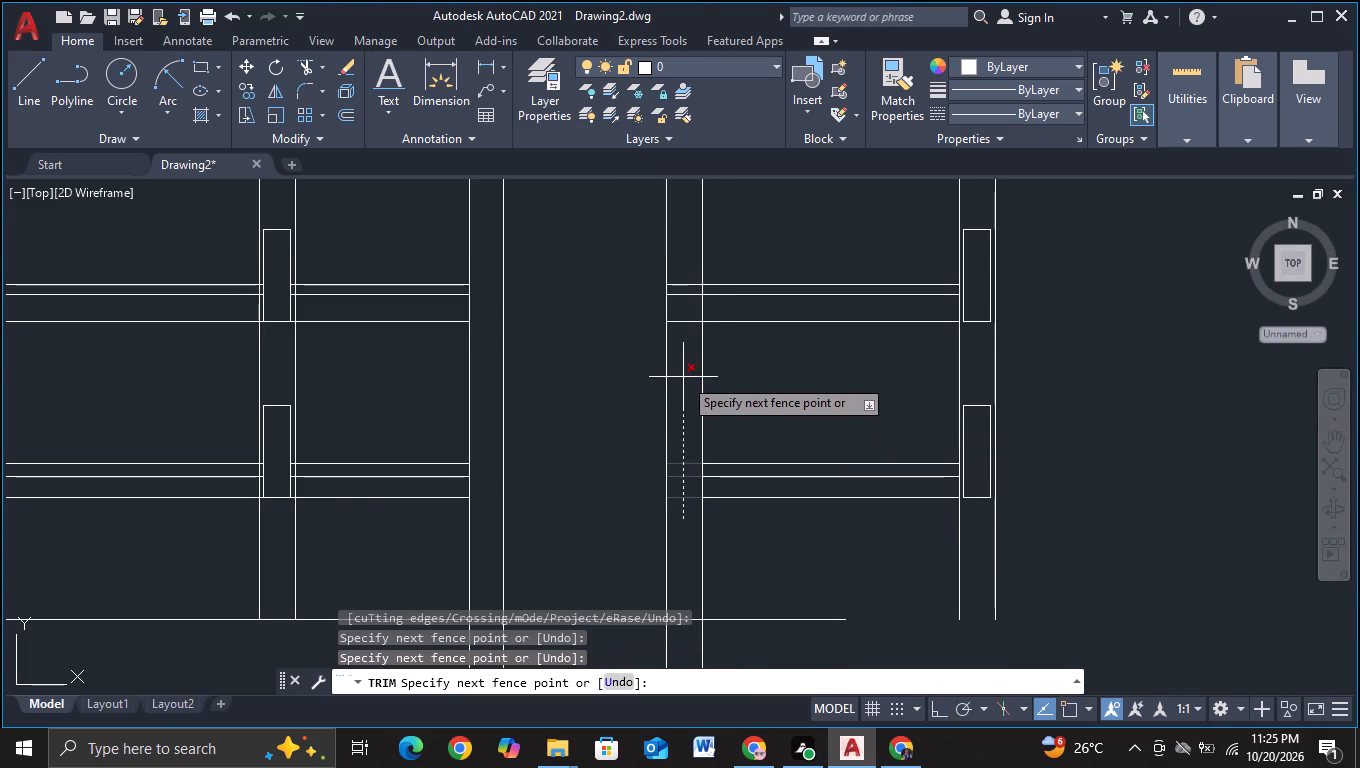
{"action": "middle_click_drag", "start_coordinate": [683, 377], "coordinate": [652, 680]}
{"action": "scroll", "coordinate": [657, 333], "scroll_direction": "down", "scroll_amount": 2}
{"action": "middle_click_drag", "start_coordinate": [657, 333], "coordinate": [658, 549]}
{"action": "scroll", "coordinate": [662, 474], "scroll_direction": "up", "scroll_amount": 3}
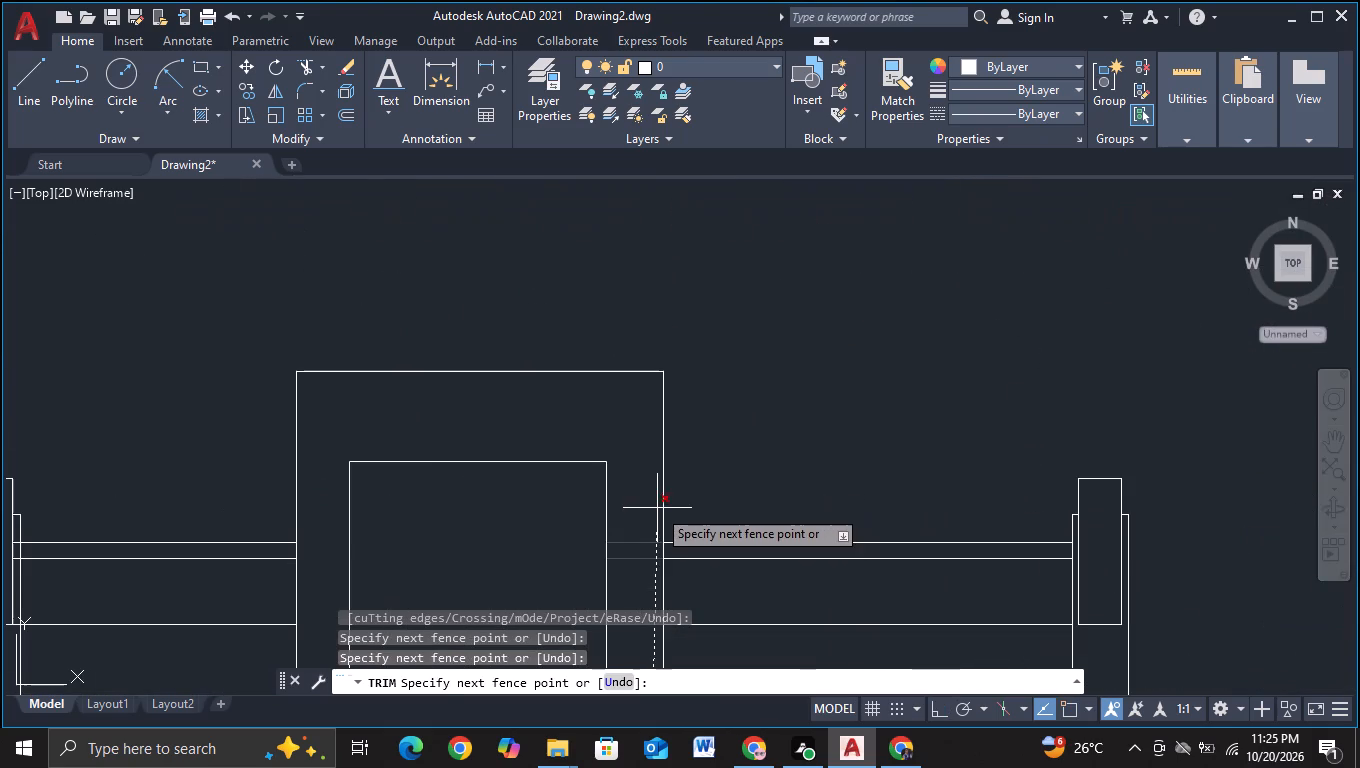
{"action": "left_click", "coordinate": [648, 503]}
{"action": "scroll", "coordinate": [654, 501], "scroll_direction": "down", "scroll_amount": 3}
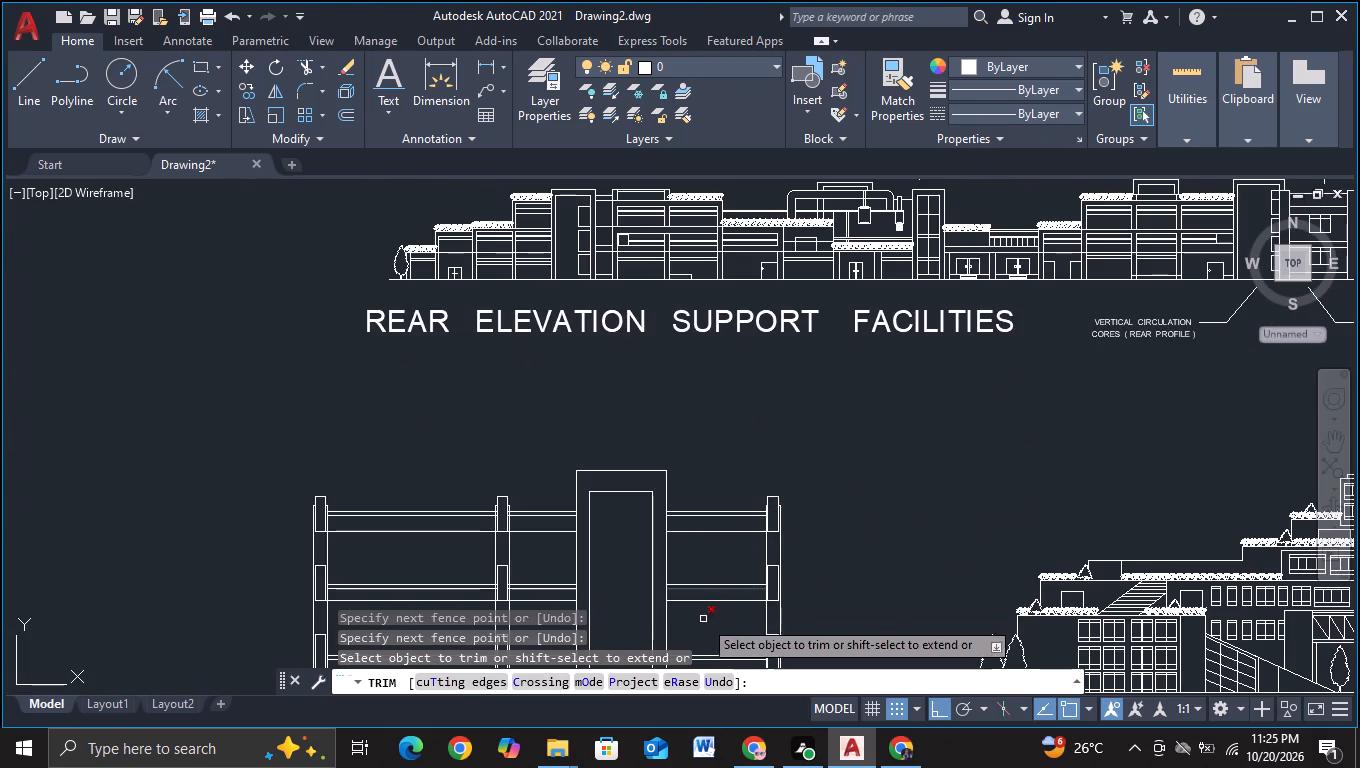
With object snap off, draw a horizontal line just below the tower tops, from the middle tower across the tall frame and past the far tower.
{"action": "middle_click_drag", "start_coordinate": [703, 619], "coordinate": [650, 362]}
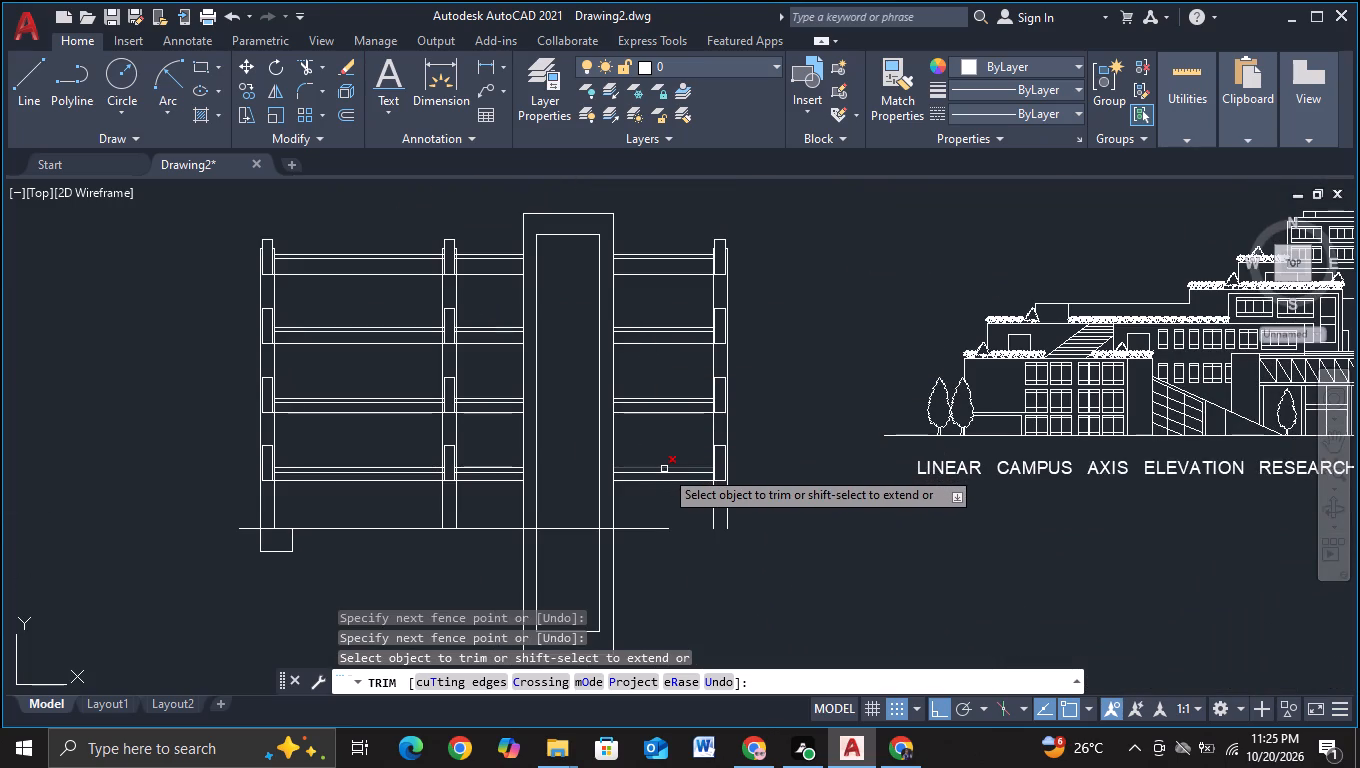
{"action": "middle_click_drag", "start_coordinate": [664, 469], "coordinate": [667, 418]}
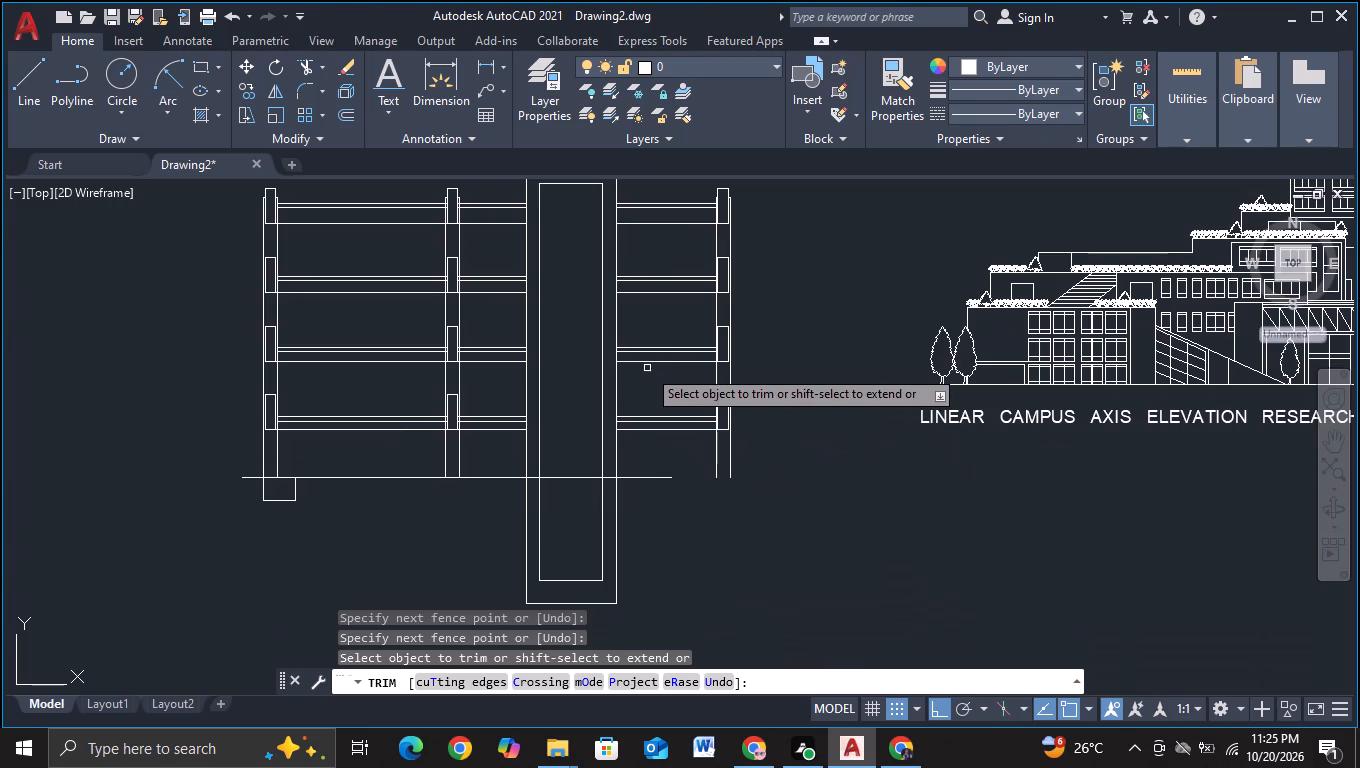
{"action": "middle_click_drag", "start_coordinate": [641, 251], "coordinate": [651, 355]}
{"action": "left_click", "coordinate": [32, 88]}
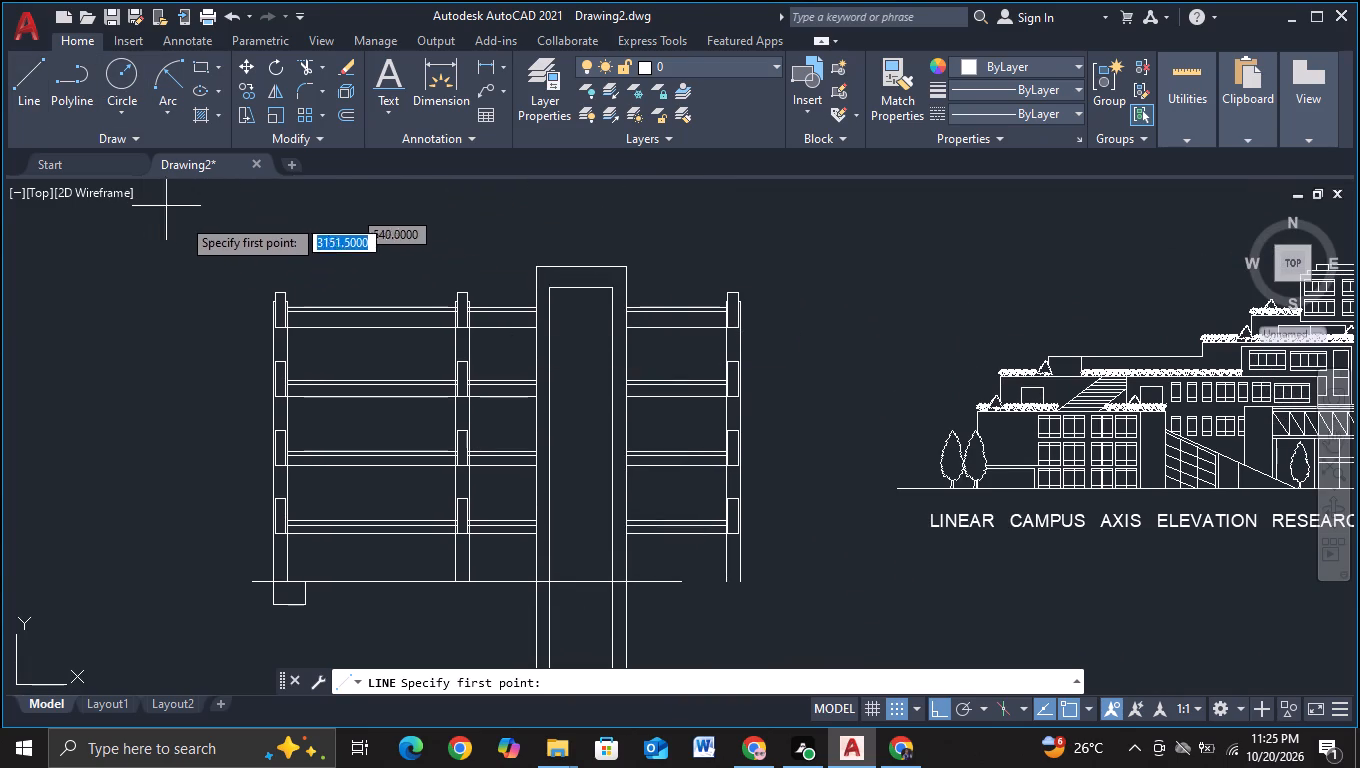
{"action": "scroll", "coordinate": [245, 248], "scroll_direction": "up", "scroll_amount": 2}
{"action": "scroll", "coordinate": [356, 288], "scroll_direction": "up", "scroll_amount": 1}
{"action": "middle_click_drag", "start_coordinate": [504, 320], "coordinate": [0, 244]}
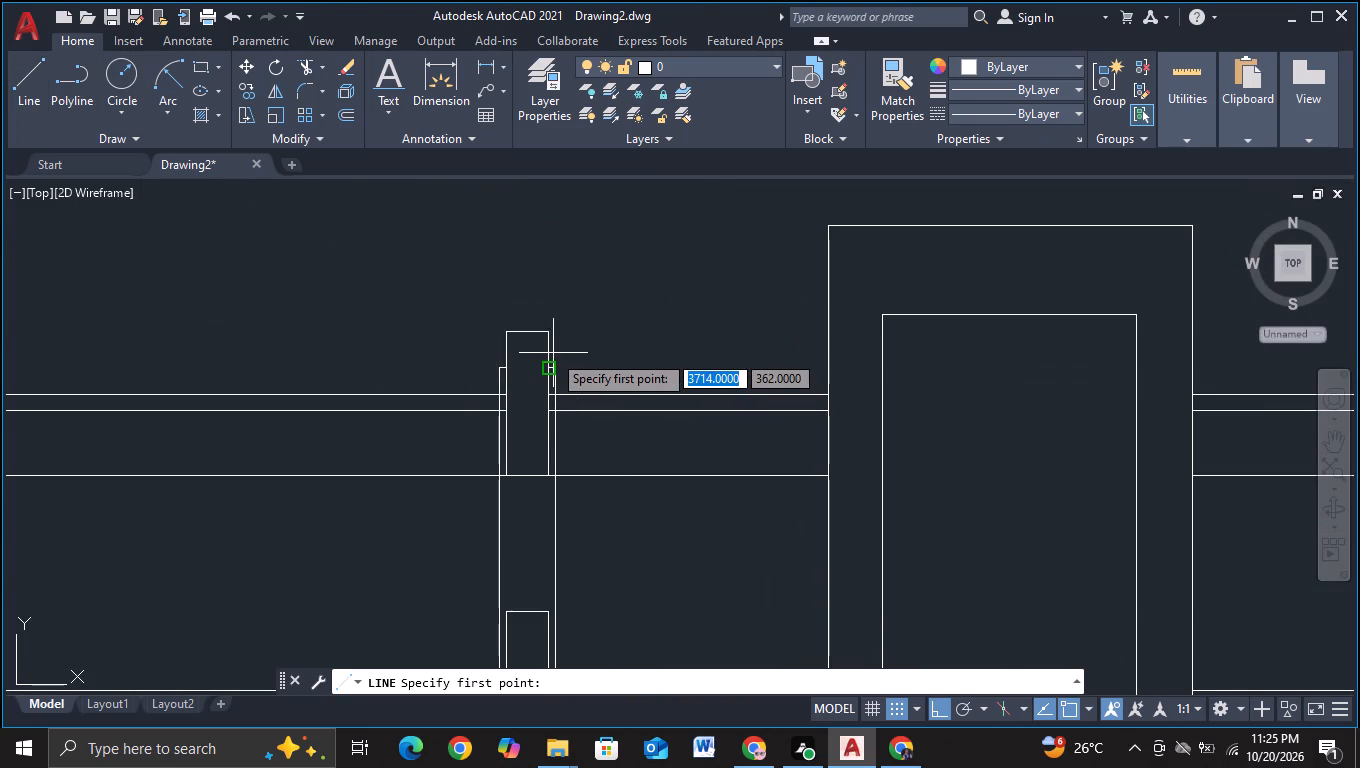
{"action": "scroll", "coordinate": [547, 351], "scroll_direction": "up", "scroll_amount": 1}
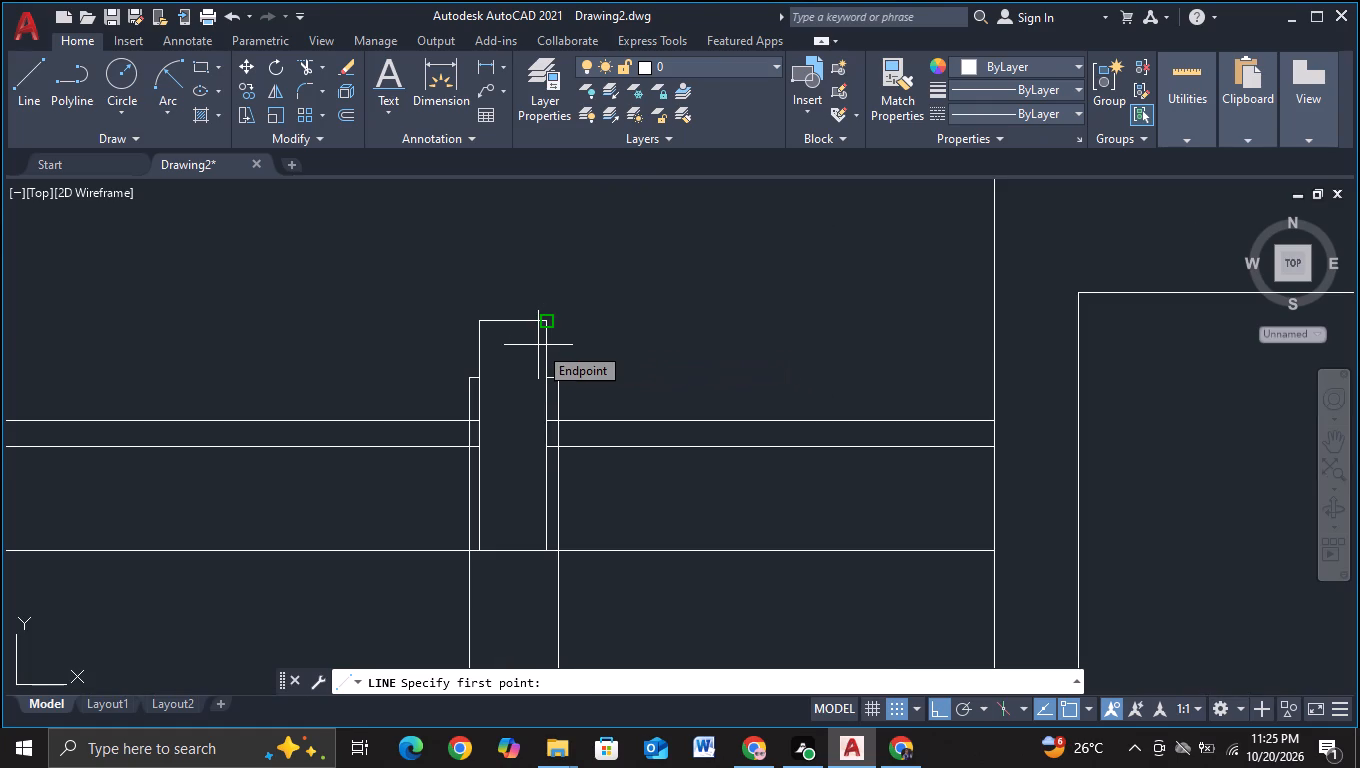
{"action": "key", "text": "F3"}
{"action": "left_click", "coordinate": [538, 345]}
{"action": "scroll", "coordinate": [757, 362], "scroll_direction": "down", "scroll_amount": 2}
{"action": "middle_click_drag", "start_coordinate": [758, 362], "coordinate": [375, 378]}
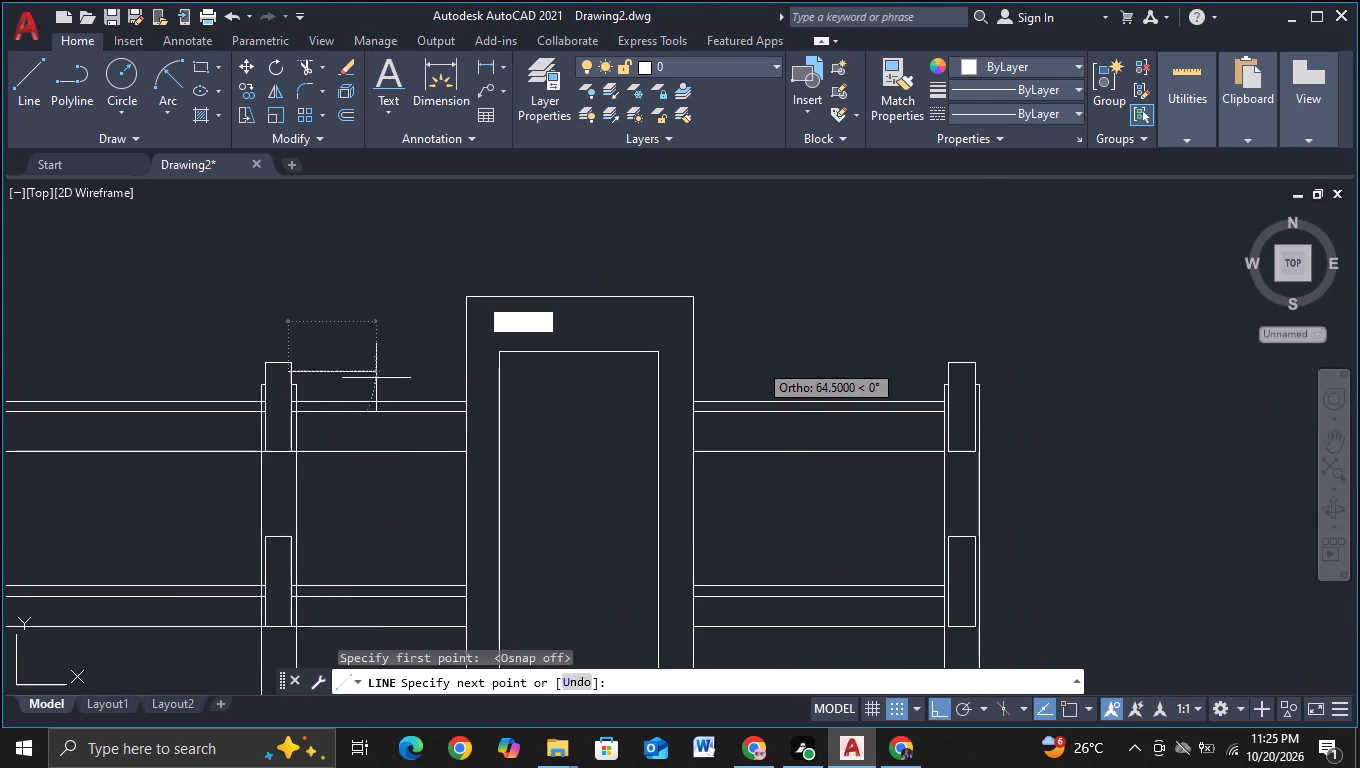
{"action": "left_click", "coordinate": [1023, 348]}
{"action": "key", "text": "Escape"}
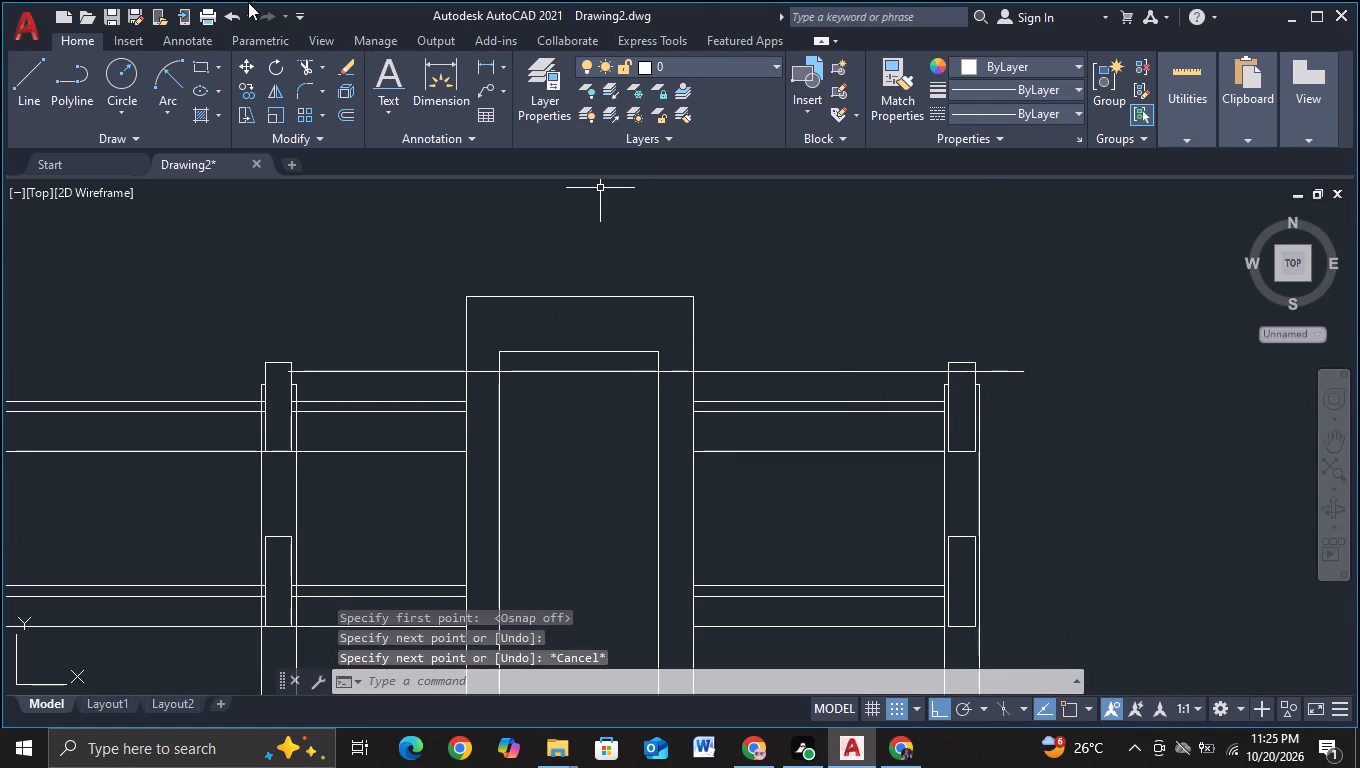
Trim the new horizontal line between the tall frame's left outlines, inside its inner rectangle, and within the middle tower's top panel.
{"action": "left_click", "coordinate": [301, 73]}
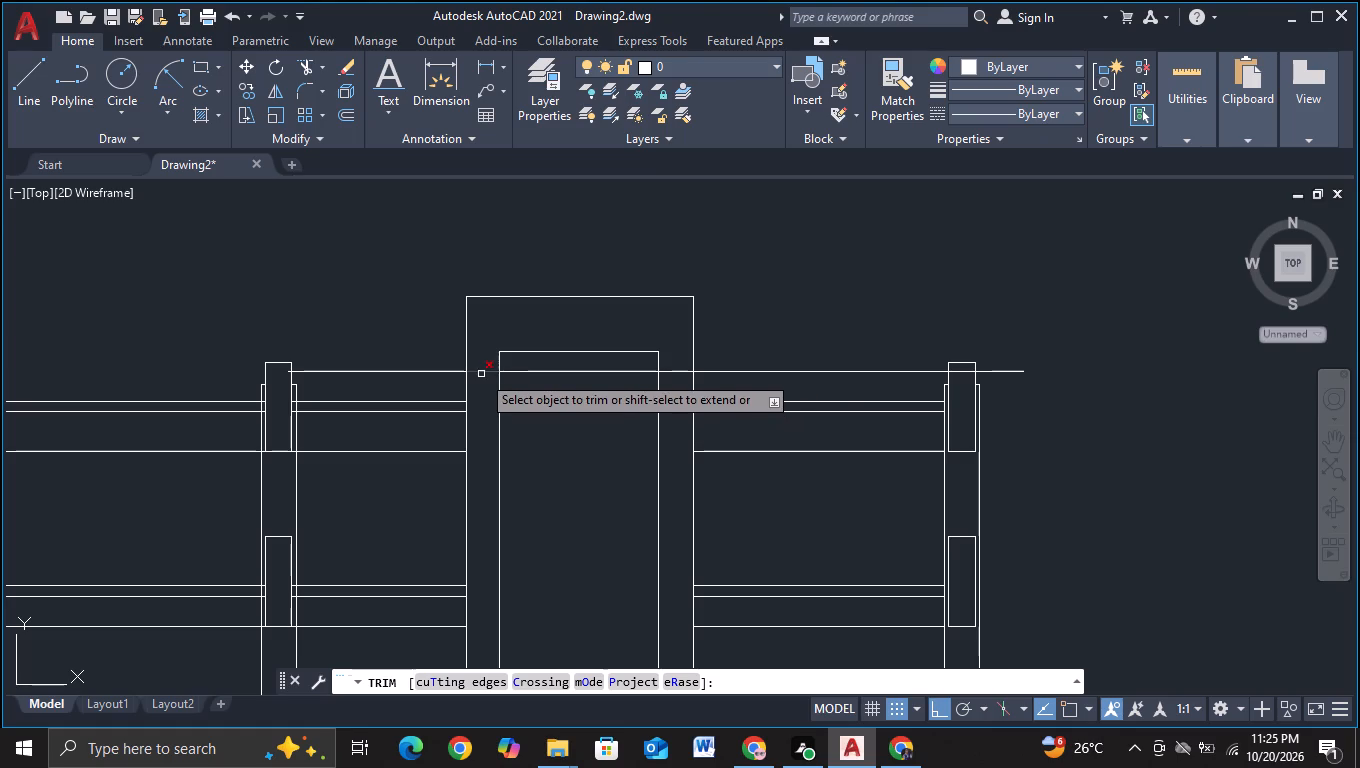
{"action": "left_click", "coordinate": [481, 374]}
{"action": "left_click", "coordinate": [545, 374]}
{"action": "scroll", "coordinate": [377, 371], "scroll_direction": "up", "scroll_amount": 1}
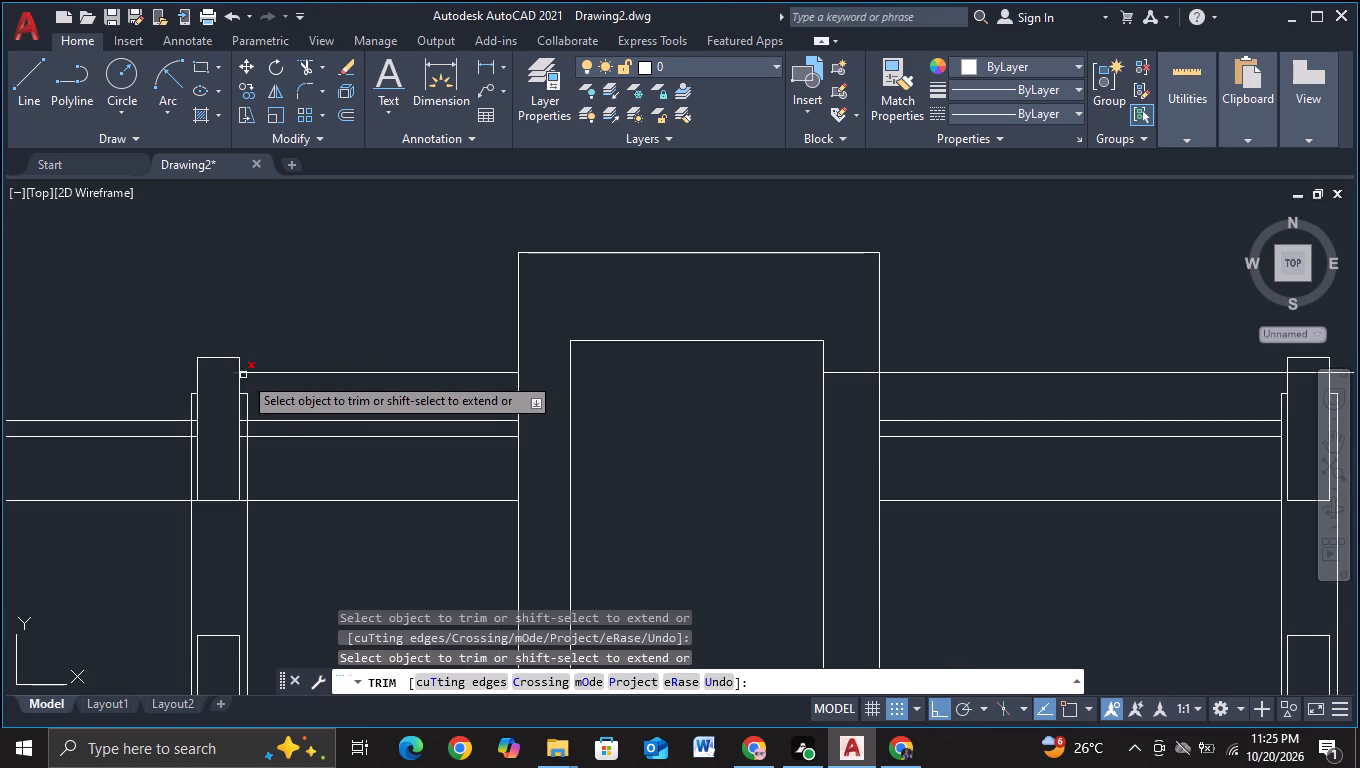
{"action": "left_click", "coordinate": [231, 372]}
{"action": "scroll", "coordinate": [518, 432], "scroll_direction": "down", "scroll_amount": 1}
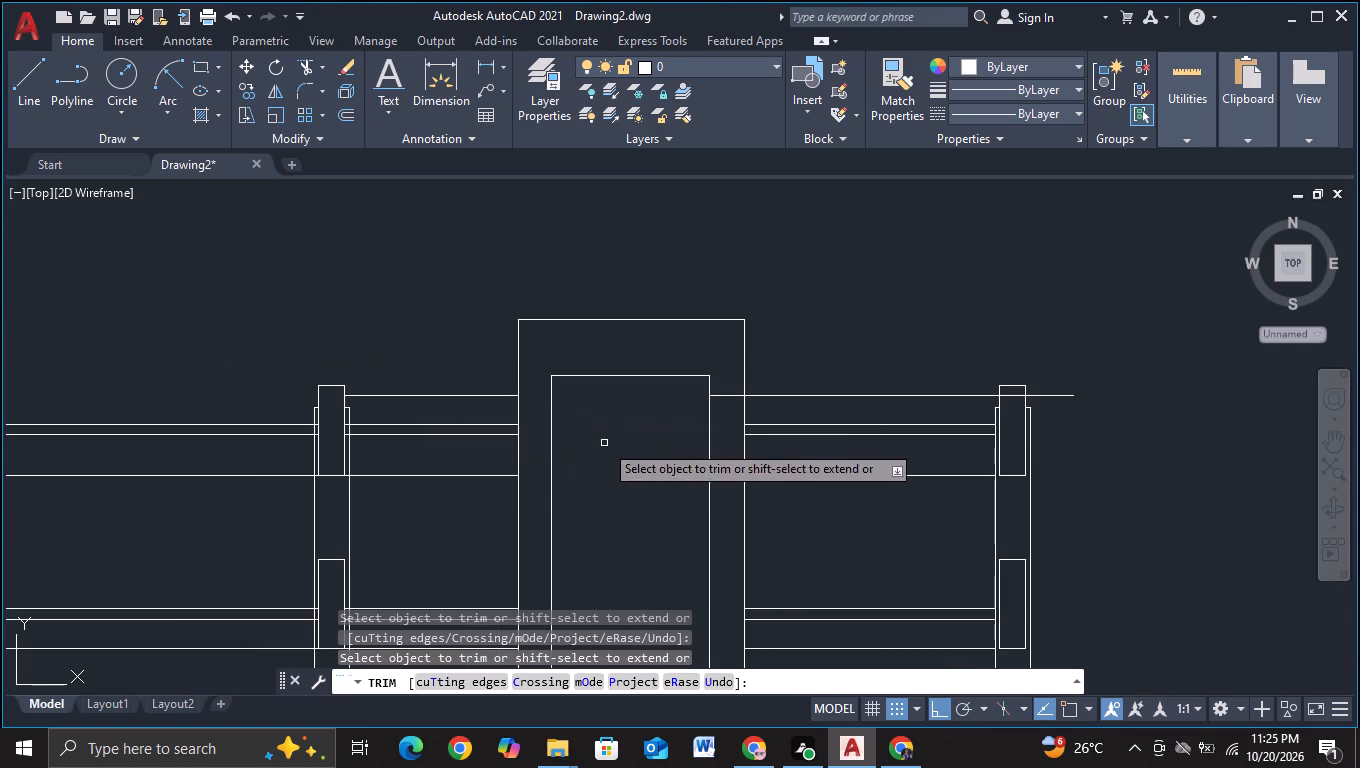
Trim the new horizontal line beyond and inside the far tower's top panel, and between the right sides of the tall frame's outlines.
{"action": "middle_click_drag", "start_coordinate": [604, 443], "coordinate": [202, 432]}
{"action": "left_click", "coordinate": [659, 387]}
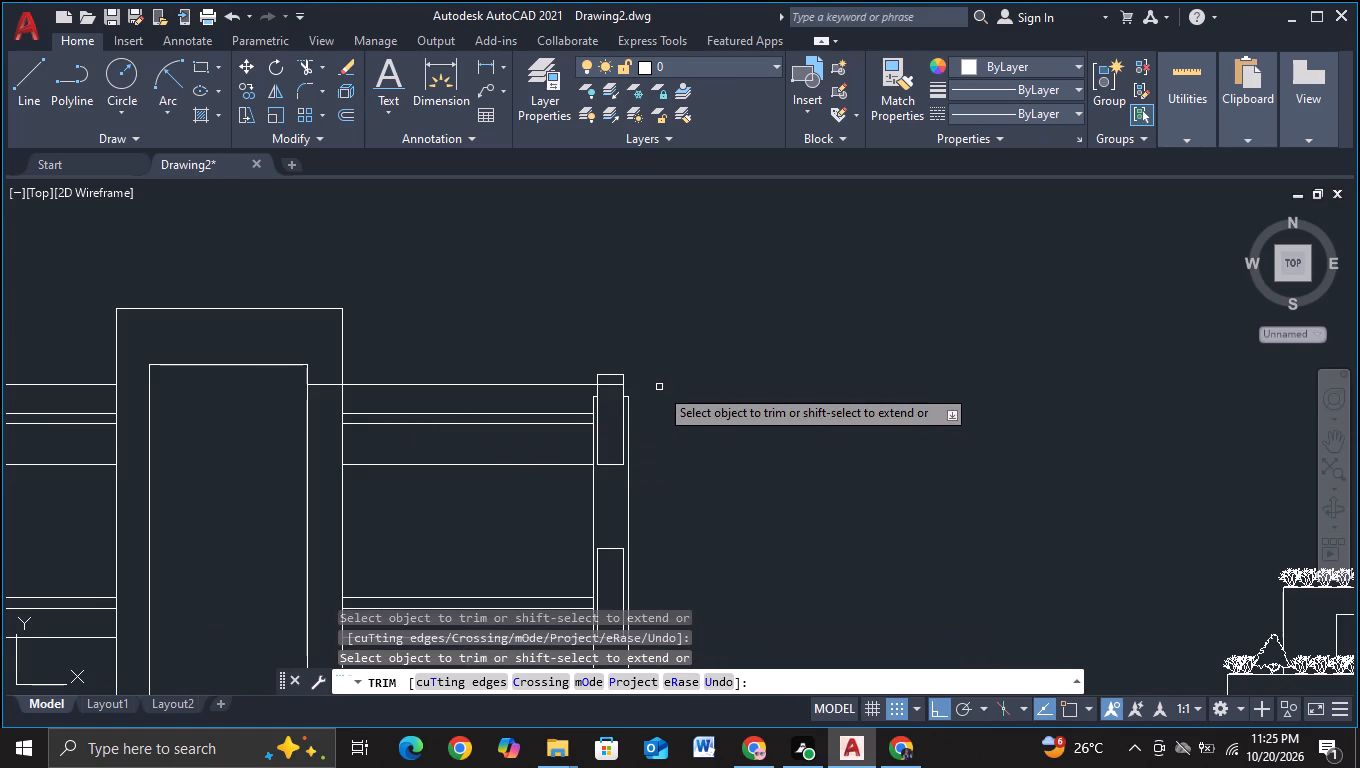
{"action": "left_click", "coordinate": [606, 384]}
{"action": "scroll", "coordinate": [693, 397], "scroll_direction": "down", "scroll_amount": 2}
{"action": "middle_click_drag", "start_coordinate": [703, 417], "coordinate": [732, 389]}
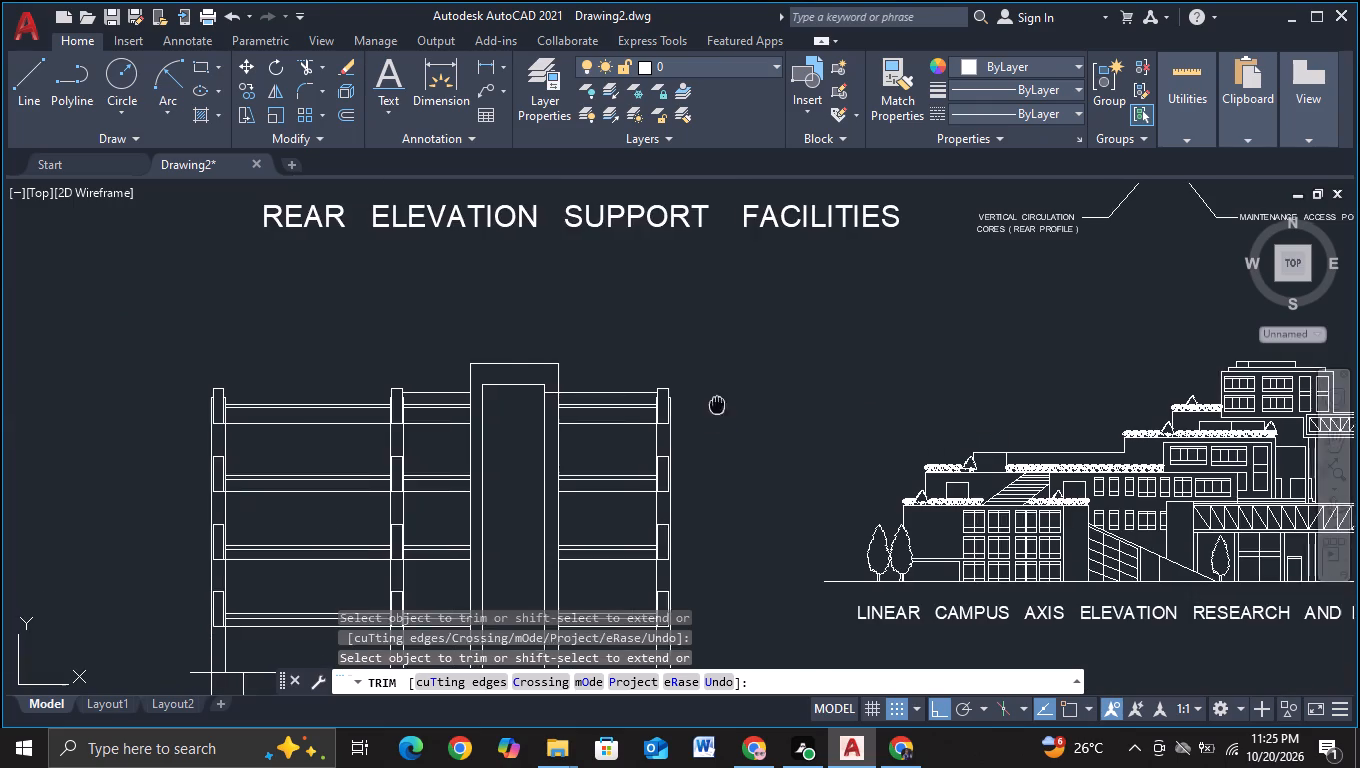
{"action": "middle_click_drag", "start_coordinate": [732, 389], "coordinate": [740, 379]}
{"action": "scroll", "coordinate": [509, 372], "scroll_direction": "up", "scroll_amount": 1}
{"action": "left_click", "coordinate": [628, 342]}
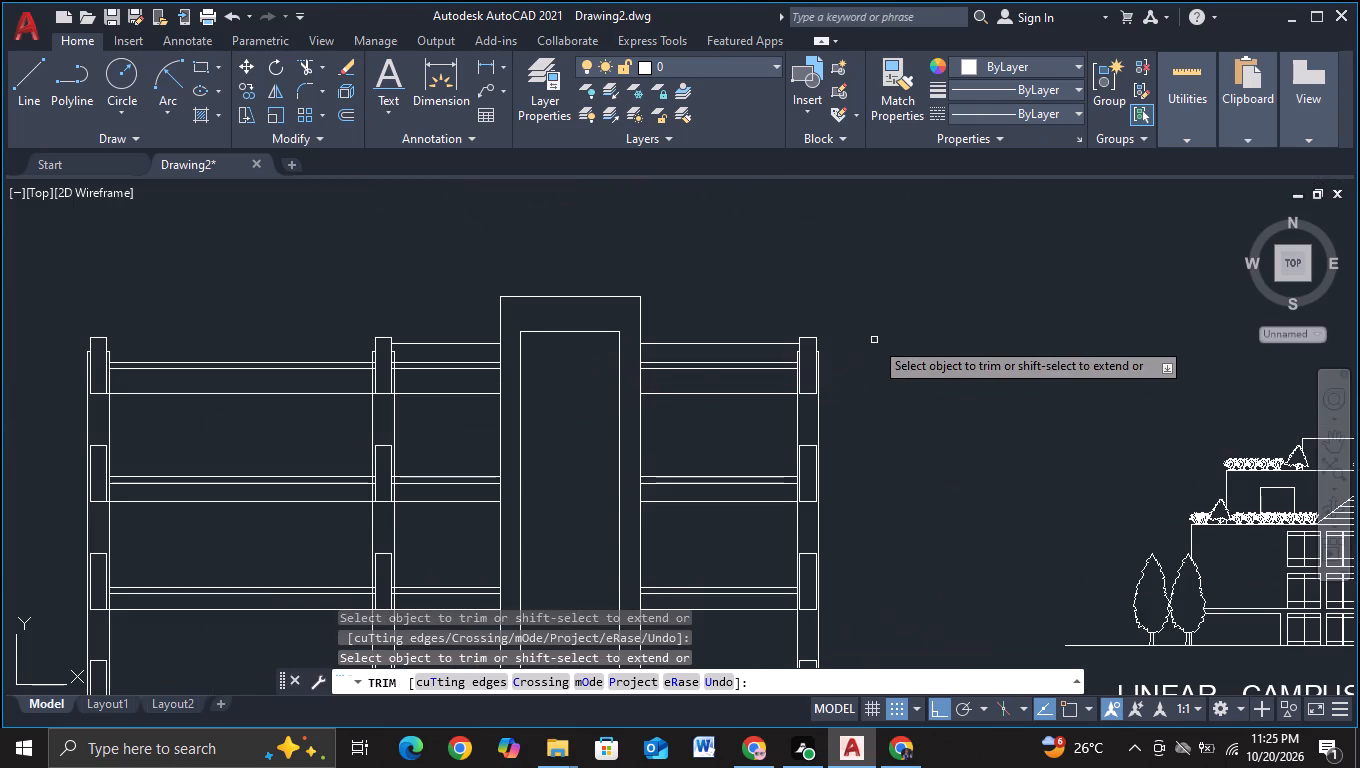
{"action": "middle_click_drag", "start_coordinate": [889, 376], "coordinate": [897, 324]}
{"action": "key", "text": "Escape"}
{"action": "middle_click_drag", "start_coordinate": [939, 402], "coordinate": [867, 311]}
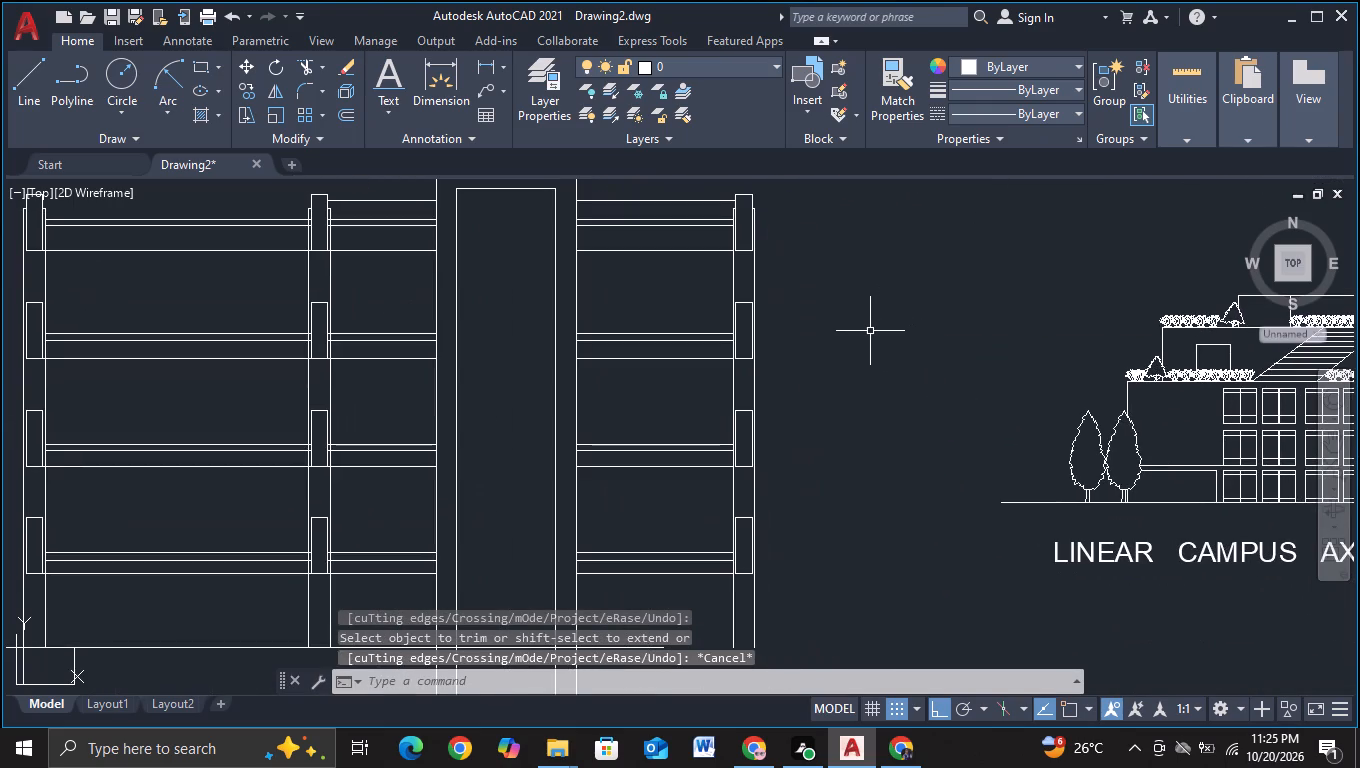
Copy the tall frame's outer right edge line twice toward the far tower, at about 90 and 109 units from the original.
{"action": "middle_click_drag", "start_coordinate": [870, 331], "coordinate": [825, 344]}
{"action": "middle_click_drag", "start_coordinate": [796, 394], "coordinate": [783, 285]}
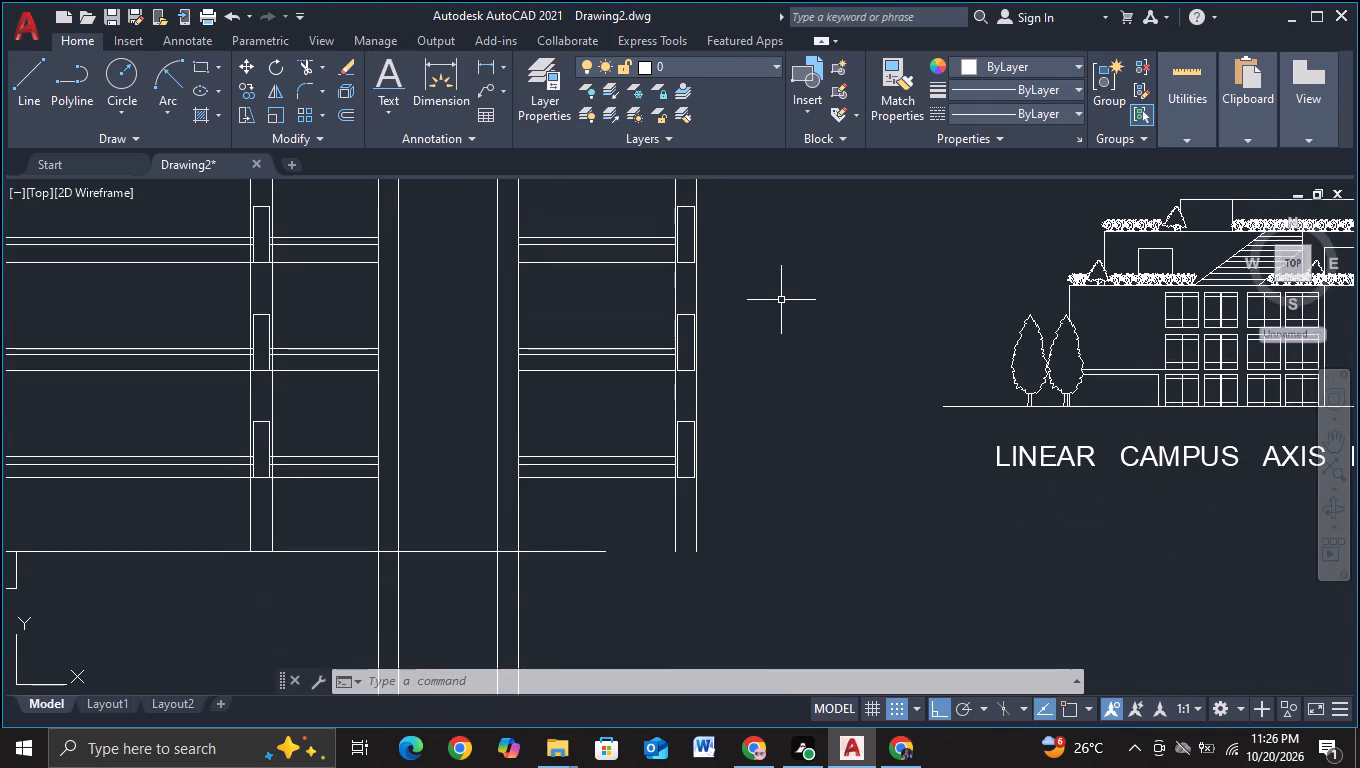
{"action": "scroll", "coordinate": [781, 300], "scroll_direction": "down", "scroll_amount": 1}
{"action": "middle_click_drag", "start_coordinate": [781, 303], "coordinate": [778, 293]}
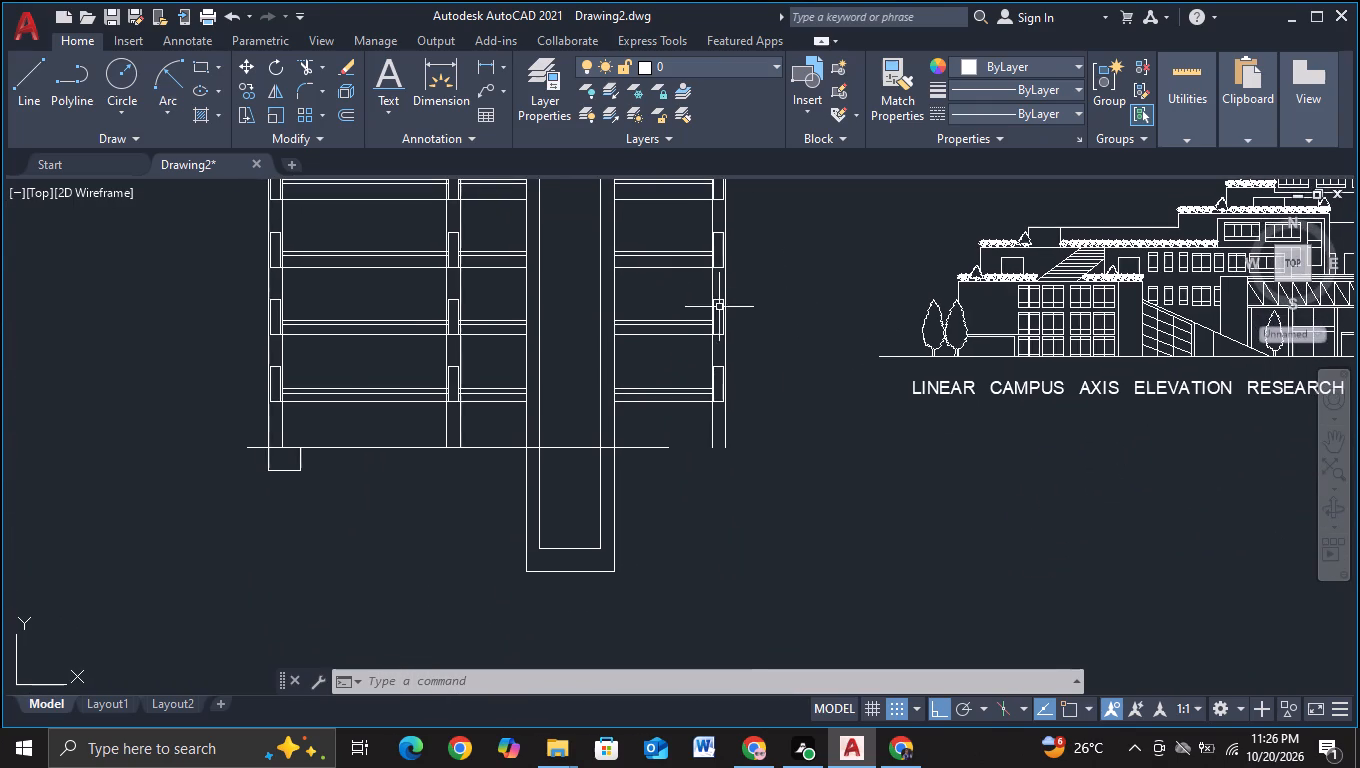
{"action": "left_click", "coordinate": [612, 344]}
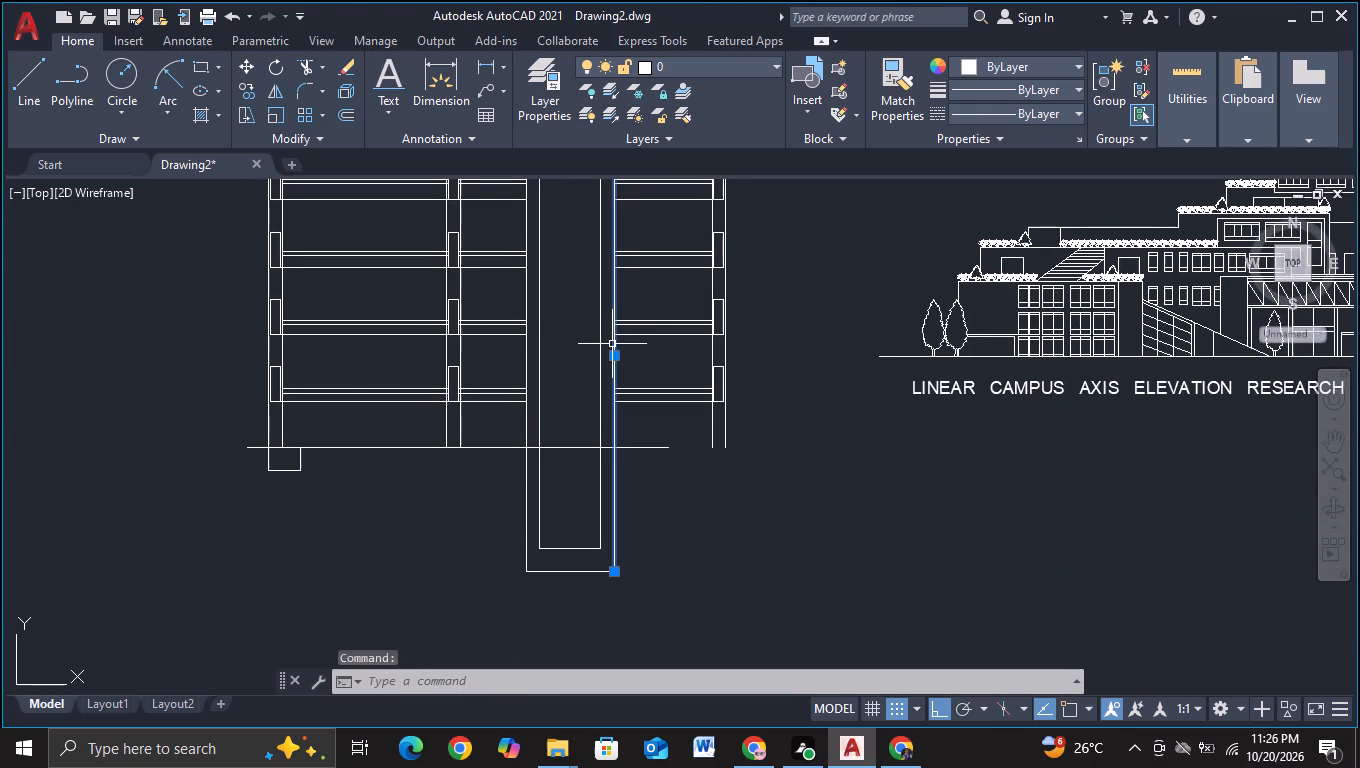
{"action": "key", "text": "c"}
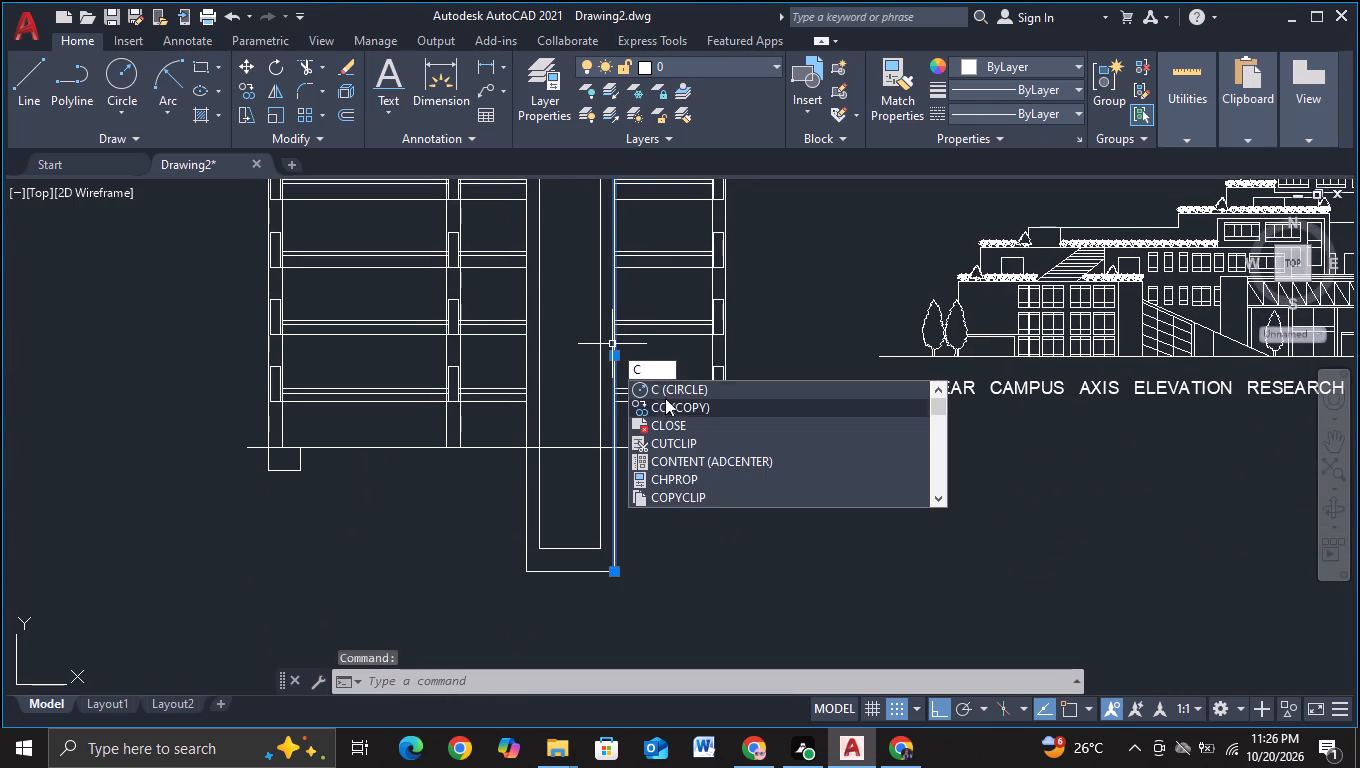
{"action": "left_click", "coordinate": [667, 407]}
{"action": "left_click", "coordinate": [615, 389]}
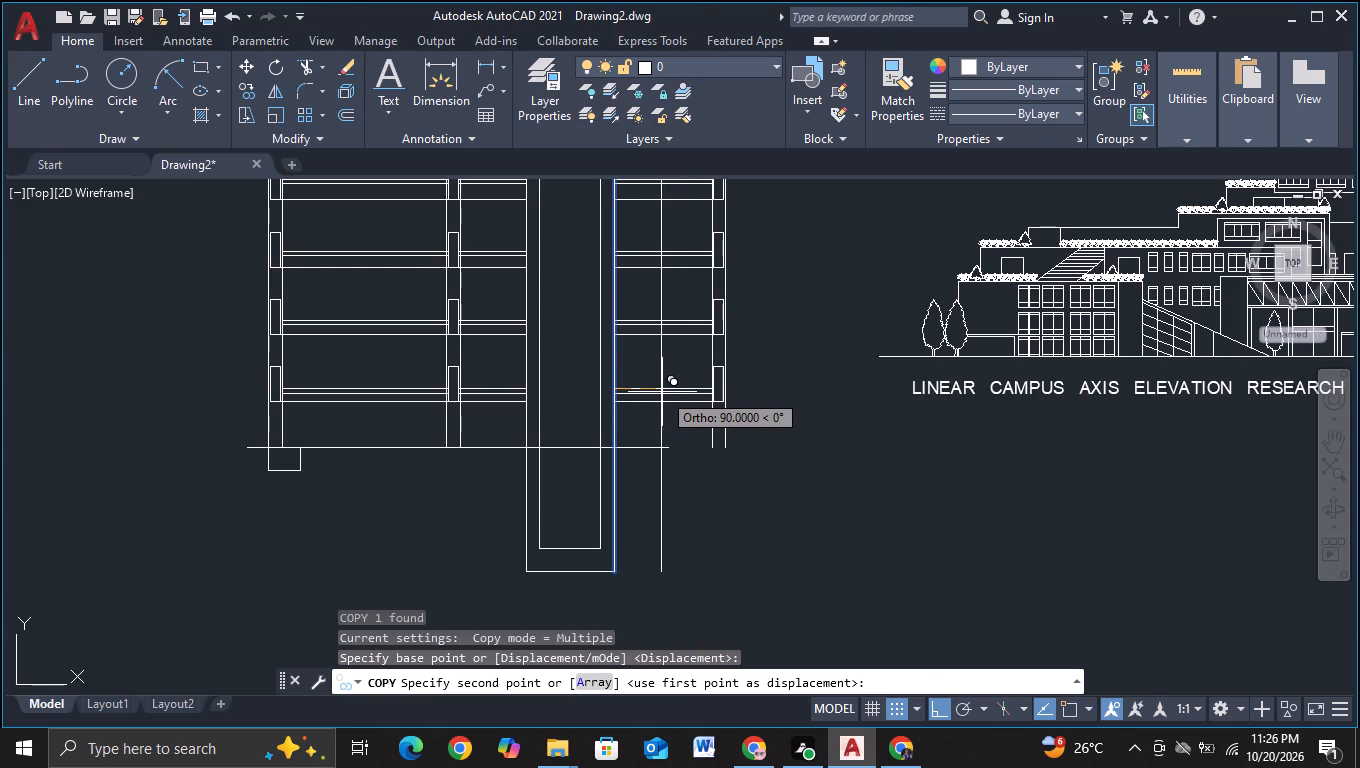
{"action": "left_click", "coordinate": [662, 392]}
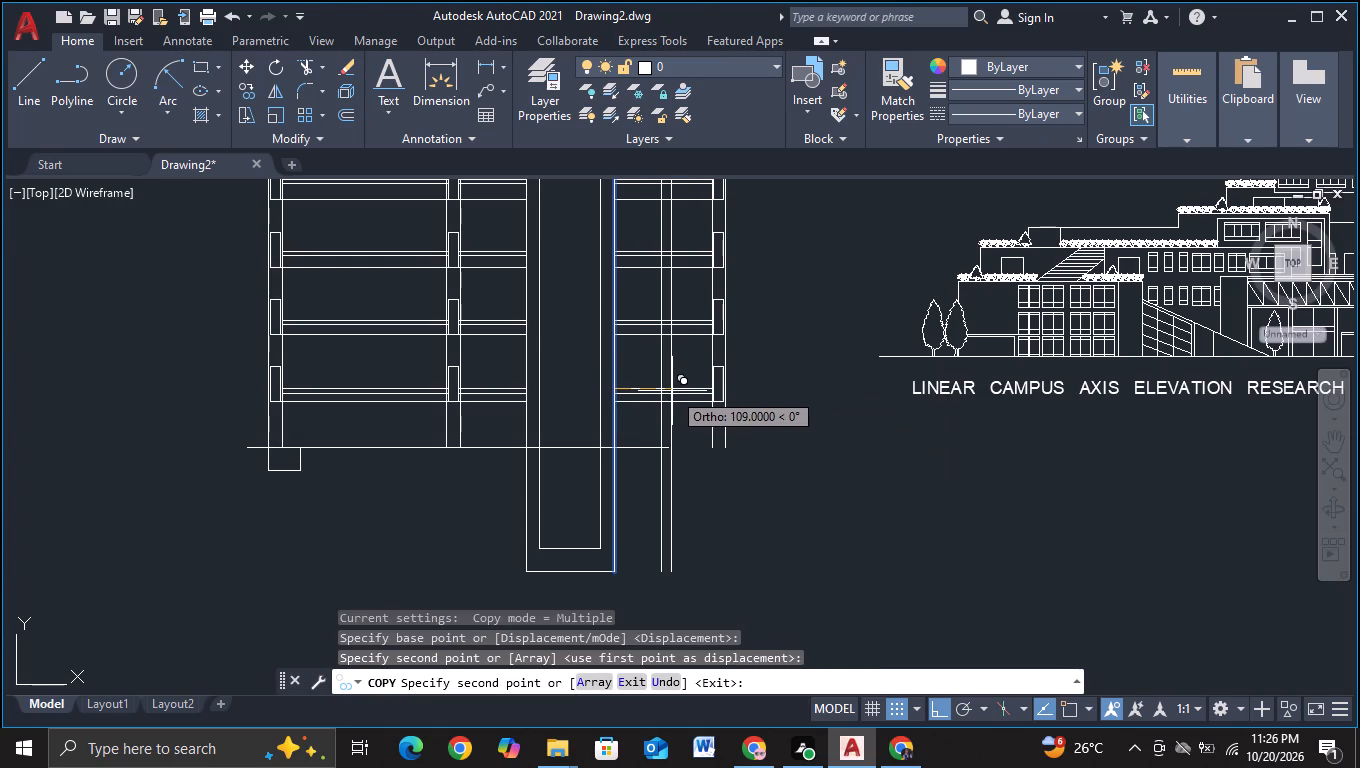
{"action": "left_click", "coordinate": [672, 391]}
{"action": "key", "text": "Escape"}
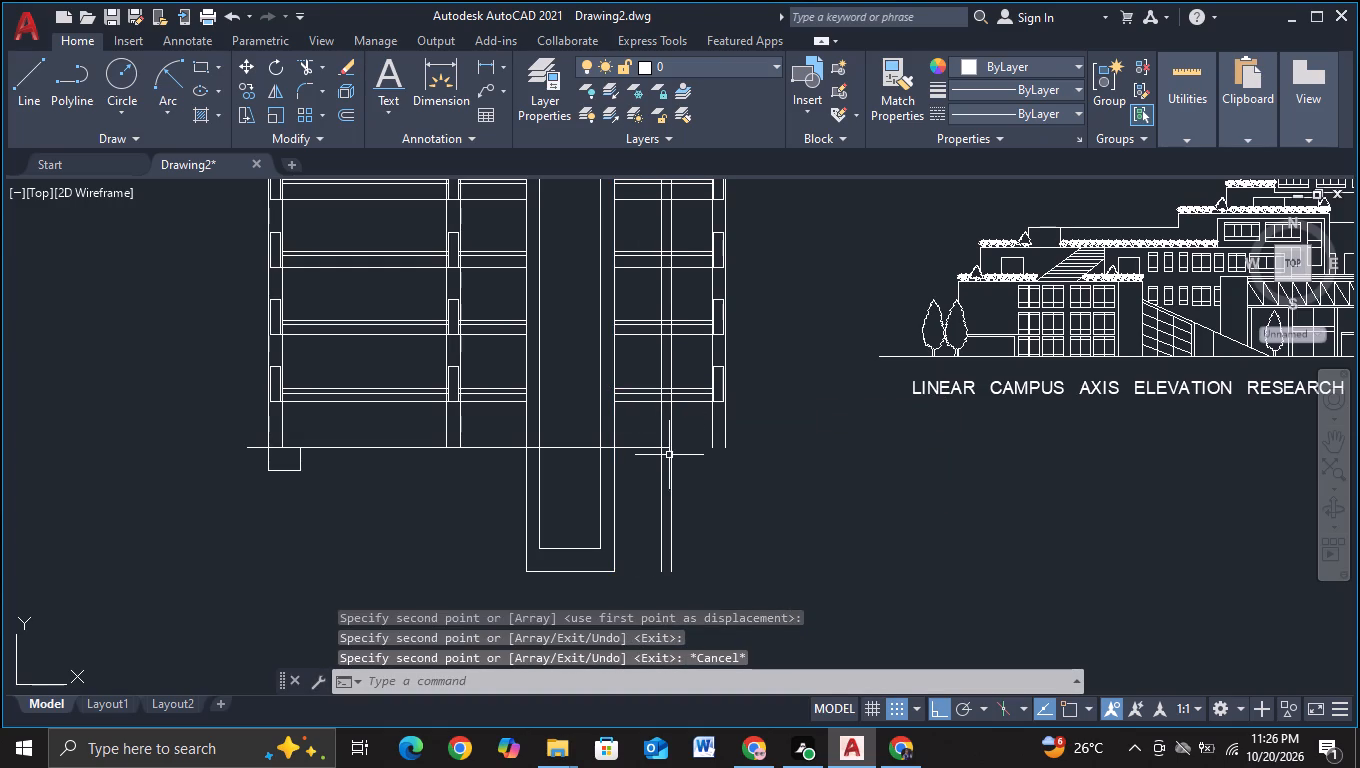
Move the whole far tower, panels included, a short distance horizontally outward, away from the tall frame.
{"action": "scroll", "coordinate": [671, 455], "scroll_direction": "down", "scroll_amount": 2}
{"action": "scroll", "coordinate": [683, 467], "scroll_direction": "up", "scroll_amount": 2}
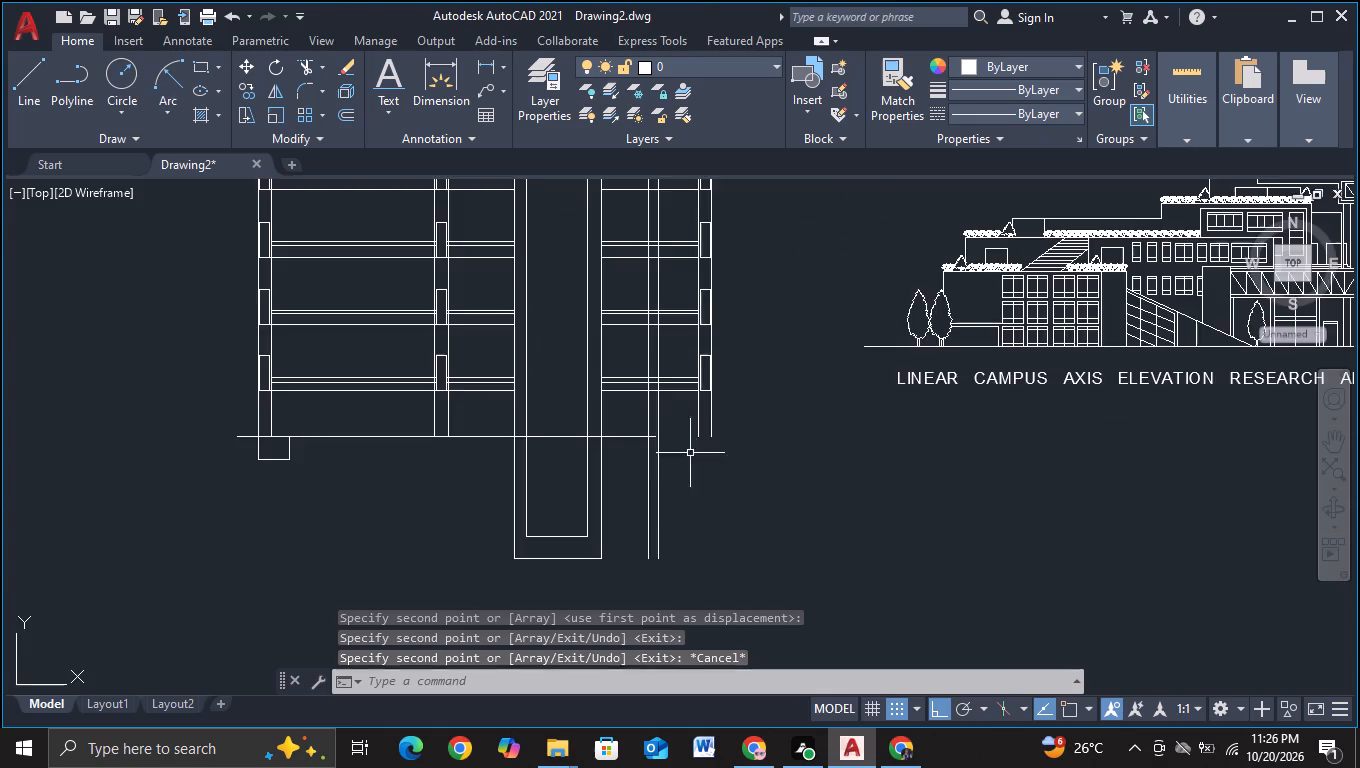
{"action": "scroll", "coordinate": [703, 437], "scroll_direction": "down", "scroll_amount": 1}
{"action": "middle_click_drag", "start_coordinate": [717, 469], "coordinate": [674, 499]}
{"action": "left_click", "coordinate": [640, 267]}
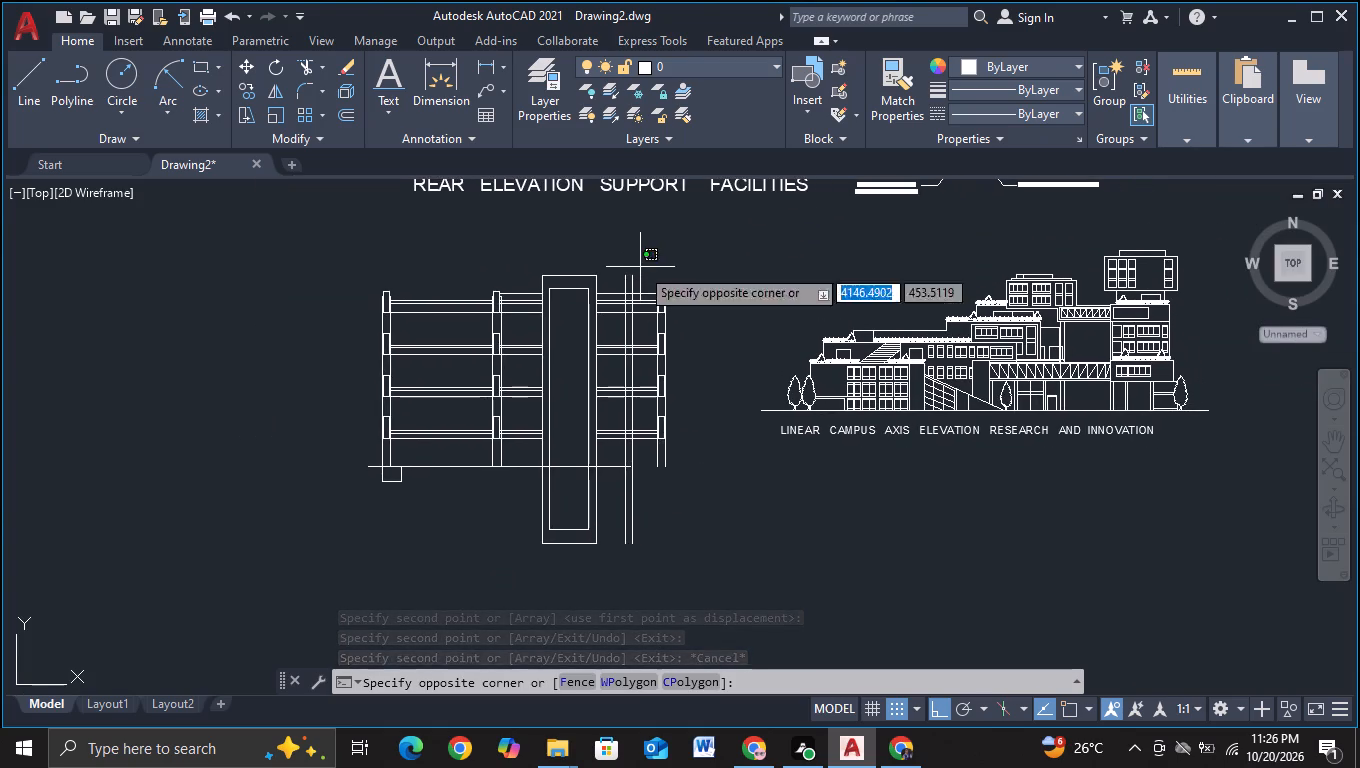
{"action": "left_click", "coordinate": [692, 482]}
{"action": "key", "text": "m"}
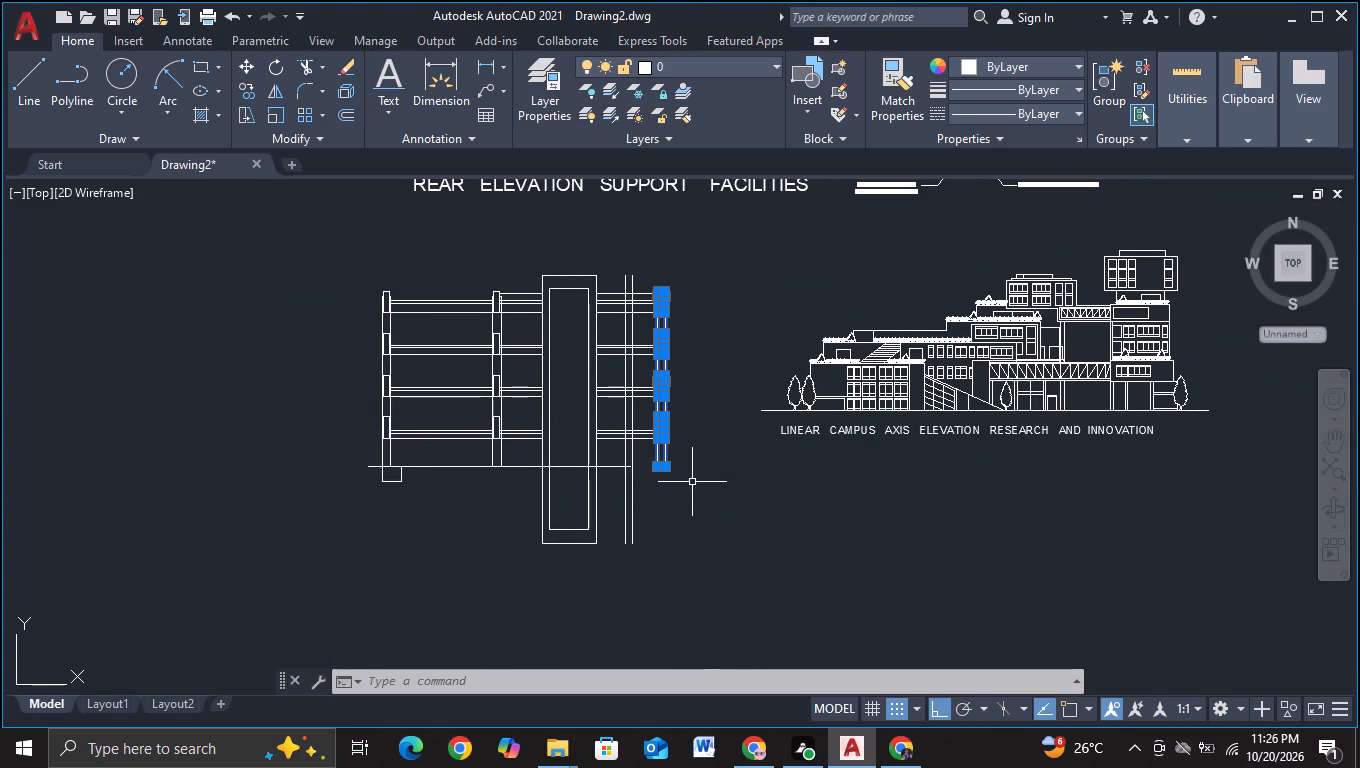
{"action": "left_click", "coordinate": [774, 525]}
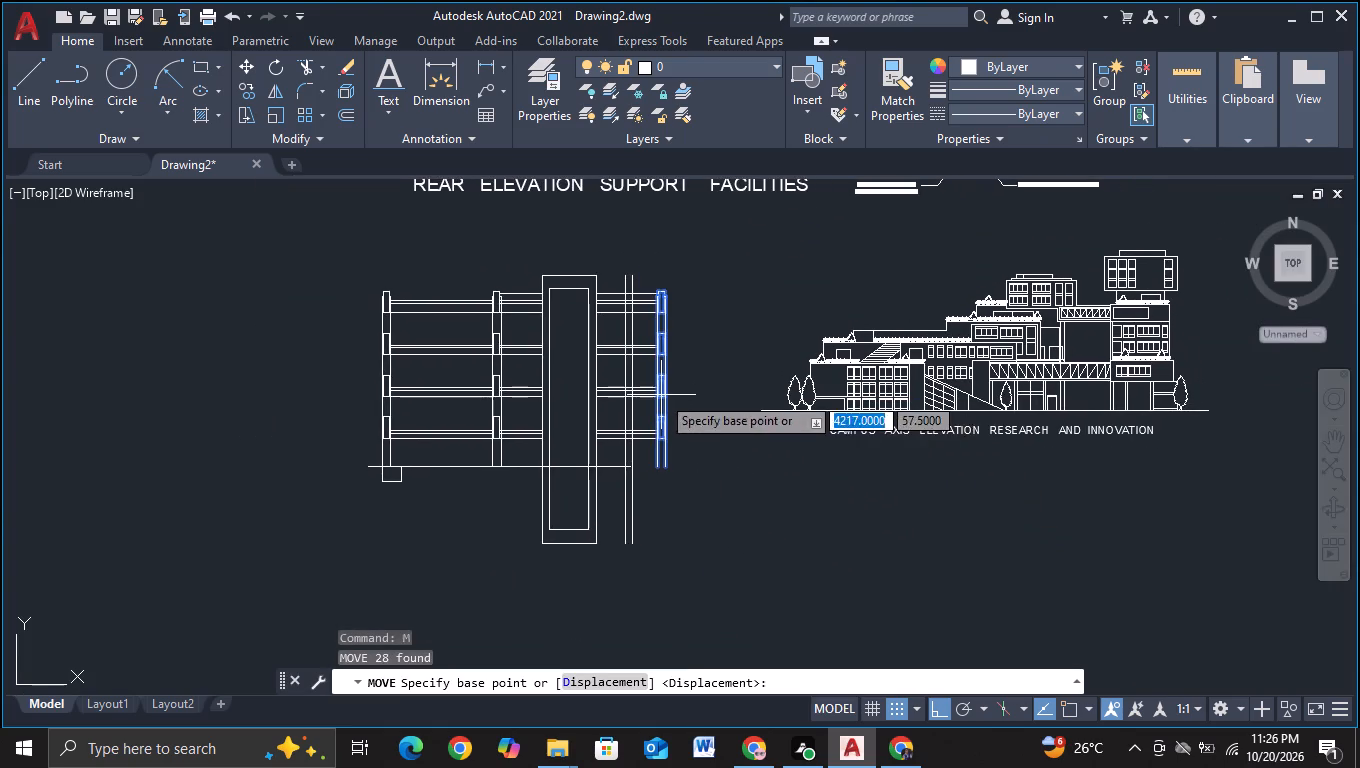
{"action": "left_click", "coordinate": [661, 395]}
{"action": "left_click", "coordinate": [679, 394]}
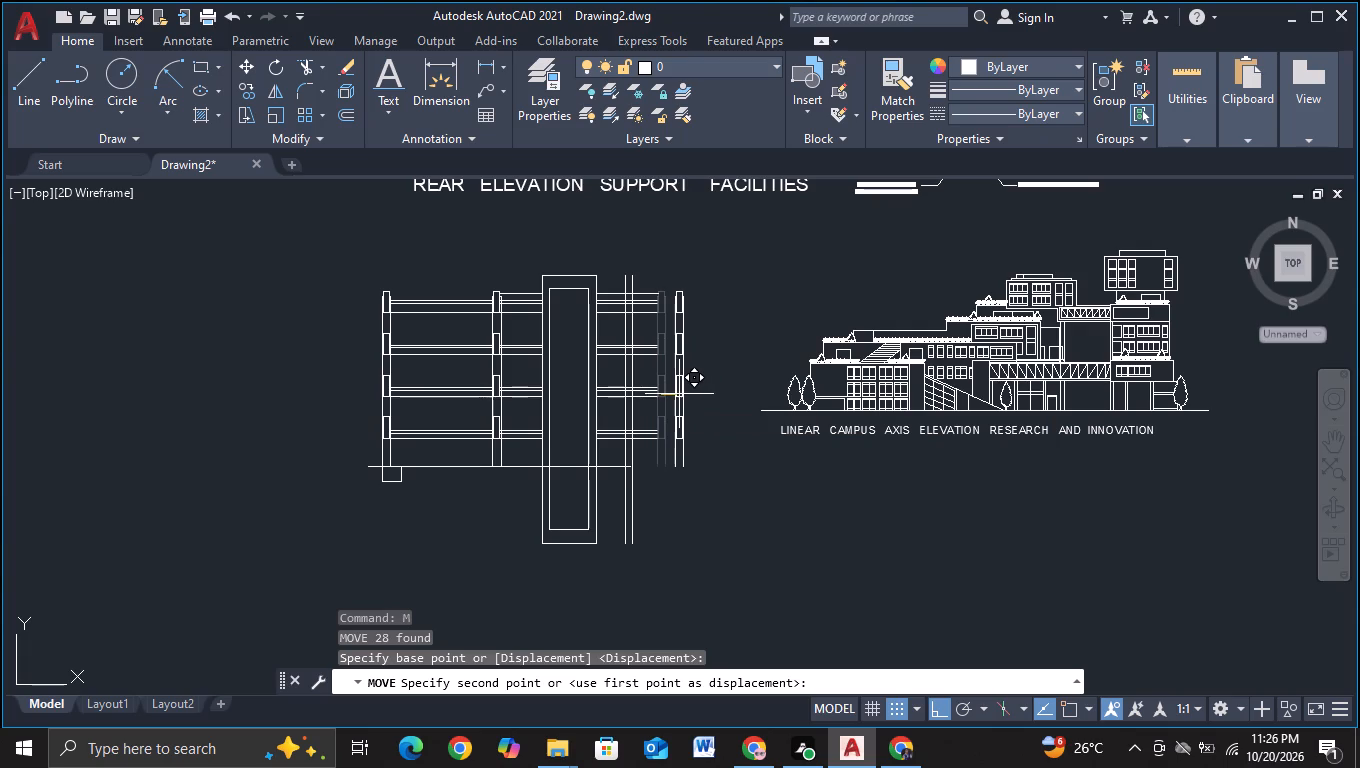
{"action": "key", "text": "Escape"}
{"action": "key", "text": "Escape"}
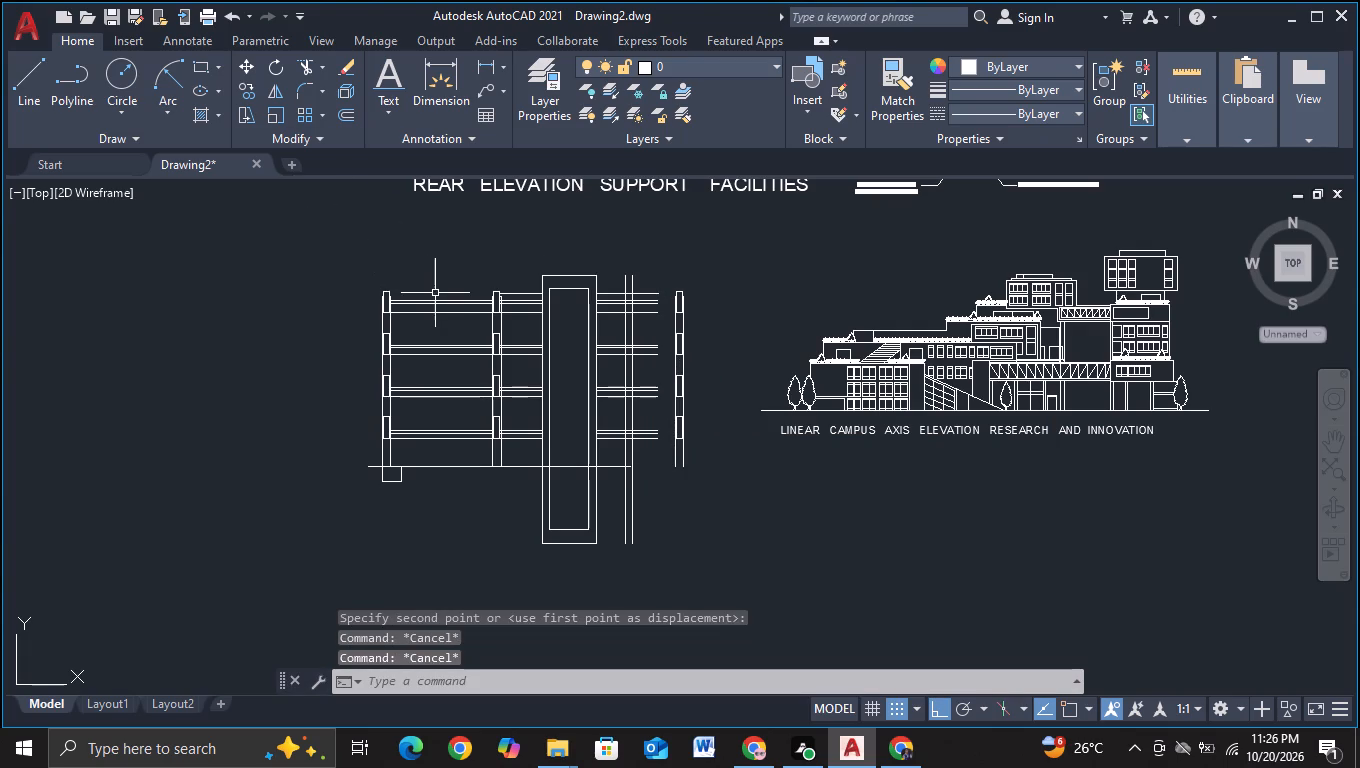
Extend the floor and roof-level lines beyond the tall frame to meet the relocated far tower.
{"action": "key", "text": "e"}
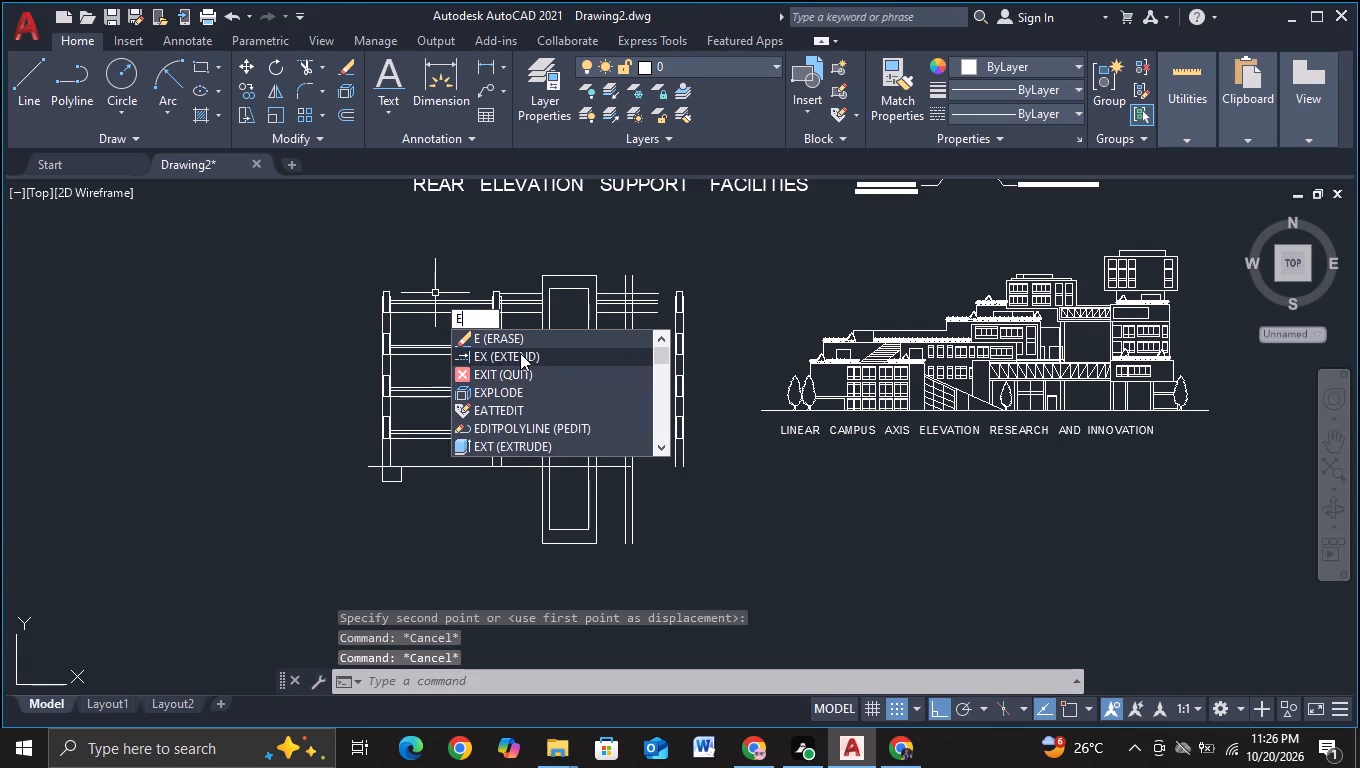
{"action": "left_click", "coordinate": [512, 362]}
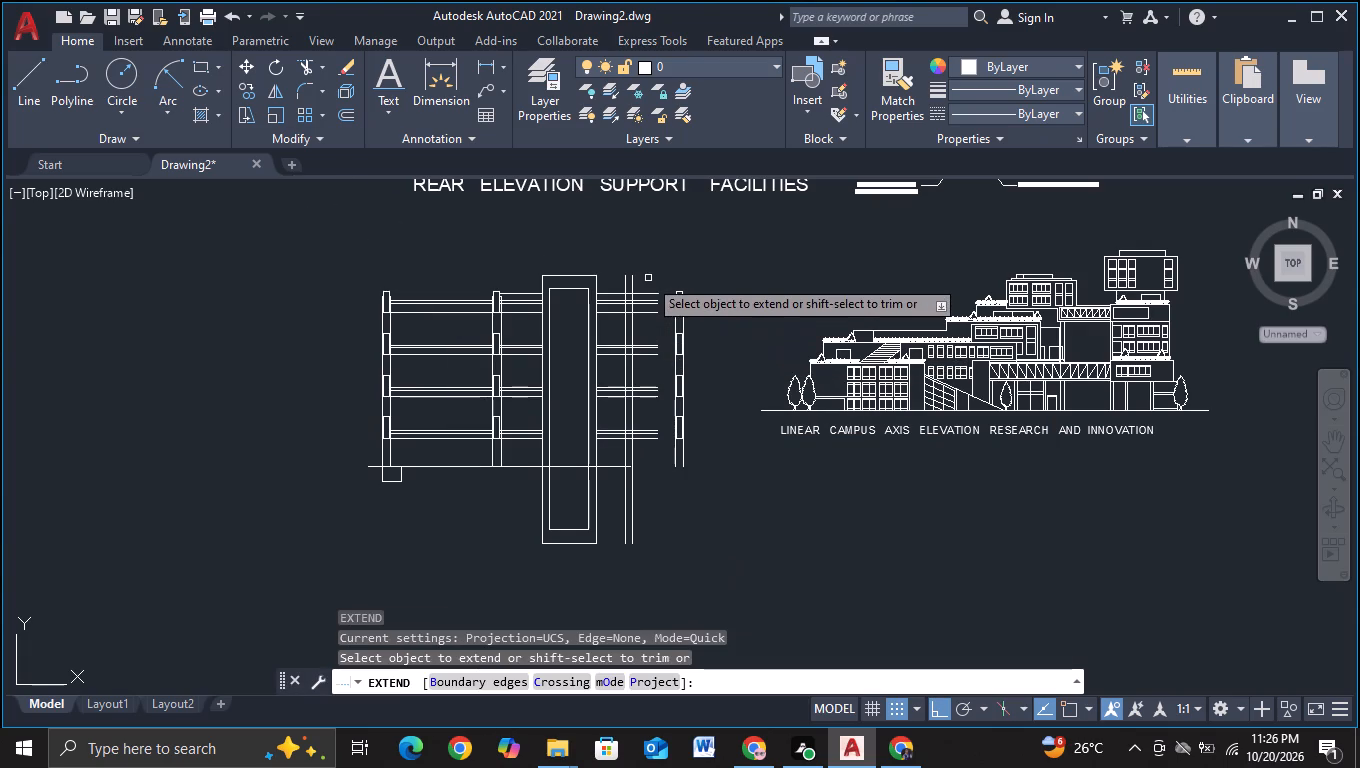
Extend the floor and roof-level lines that stop short beyond the tall frame until they reach the far tower.
{"action": "left_click_drag", "start_coordinate": [646, 267], "coordinate": [650, 461]}
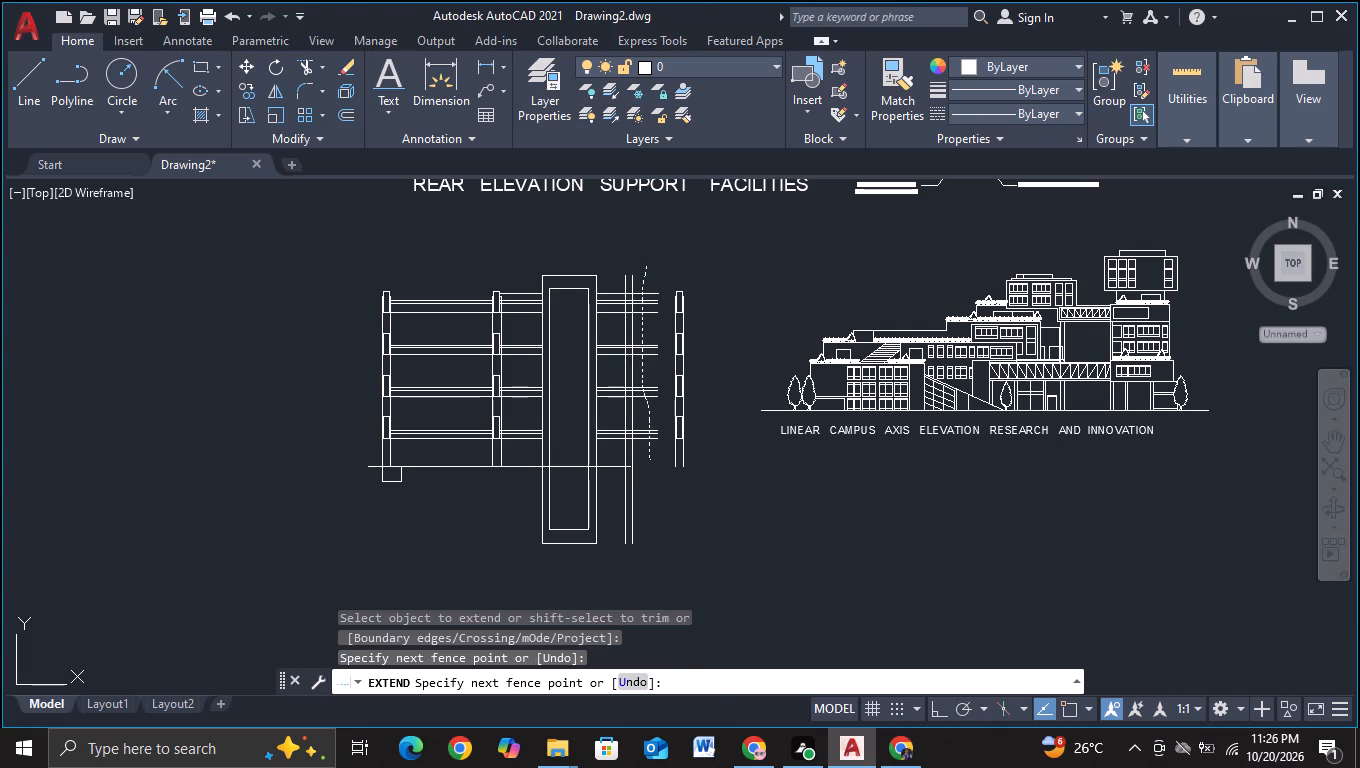
{"action": "key", "text": "Escape"}
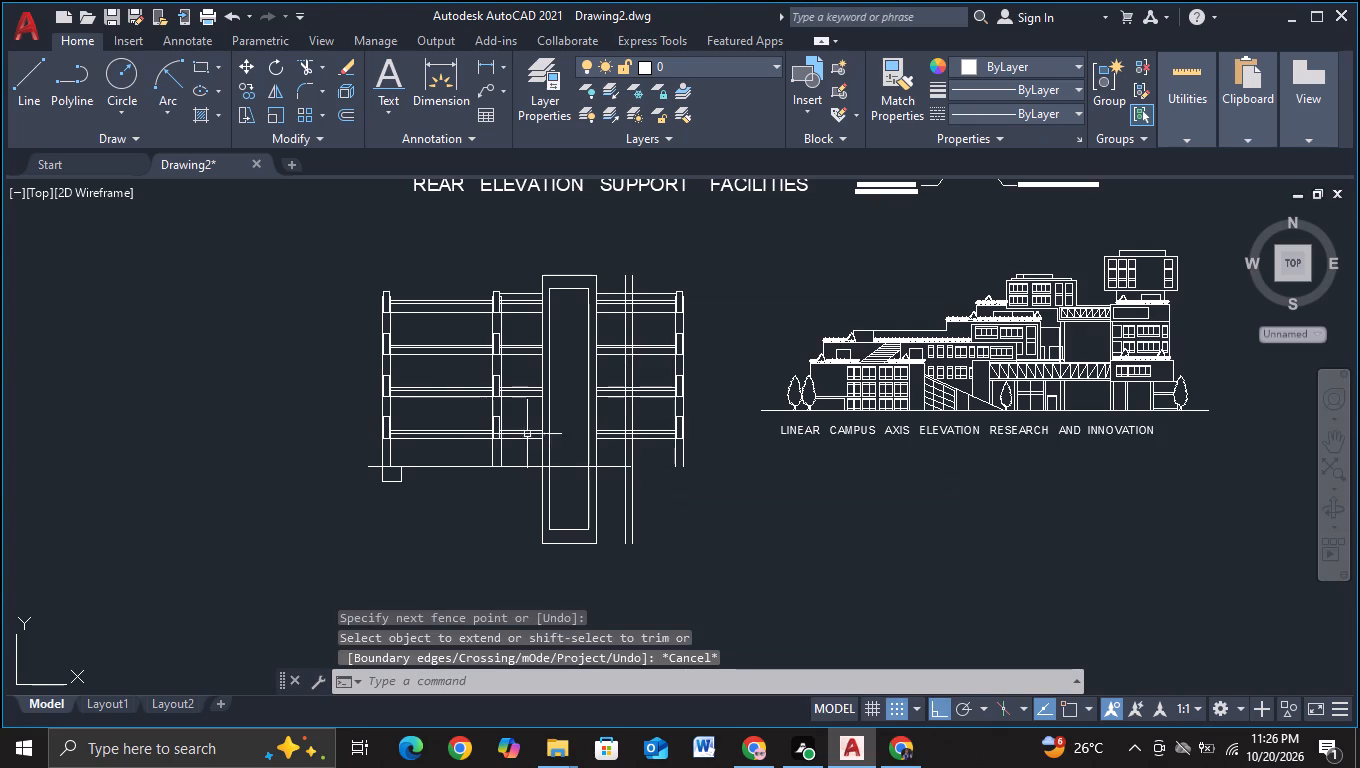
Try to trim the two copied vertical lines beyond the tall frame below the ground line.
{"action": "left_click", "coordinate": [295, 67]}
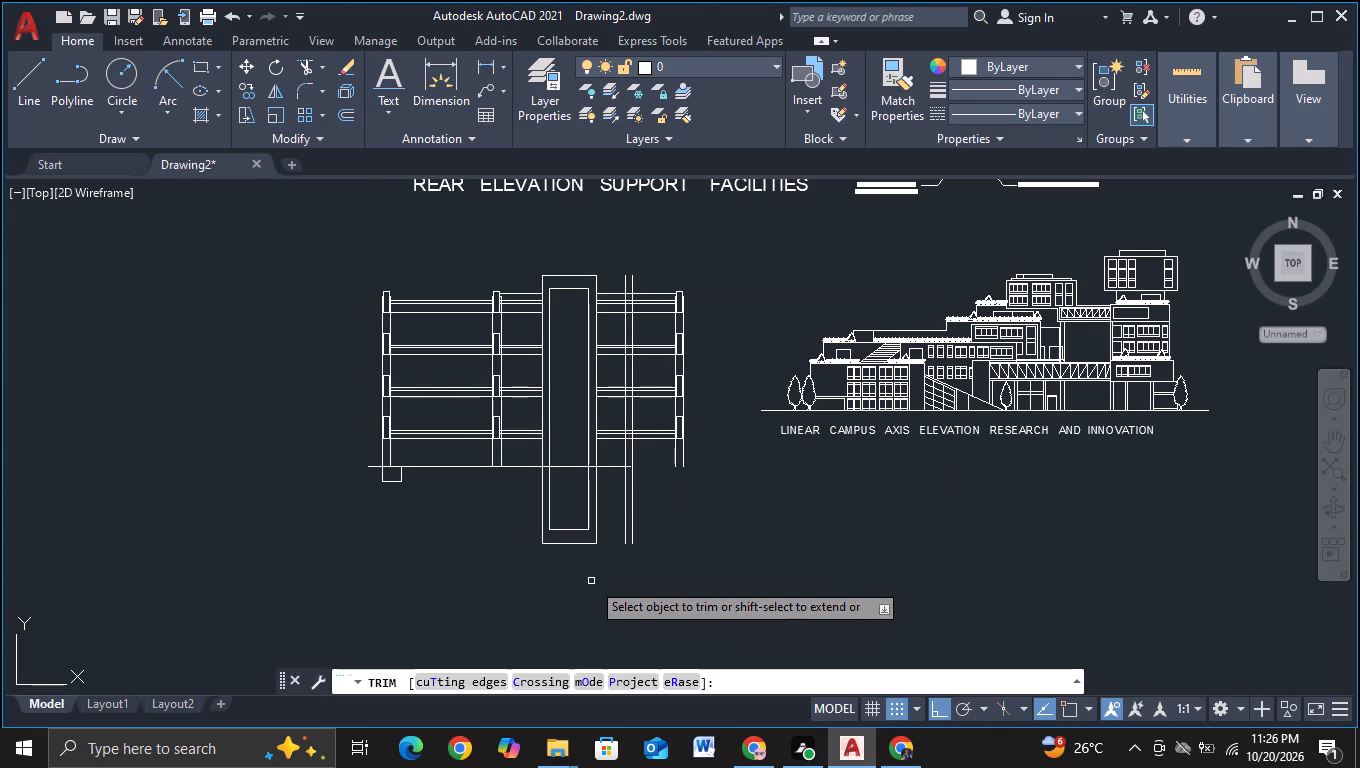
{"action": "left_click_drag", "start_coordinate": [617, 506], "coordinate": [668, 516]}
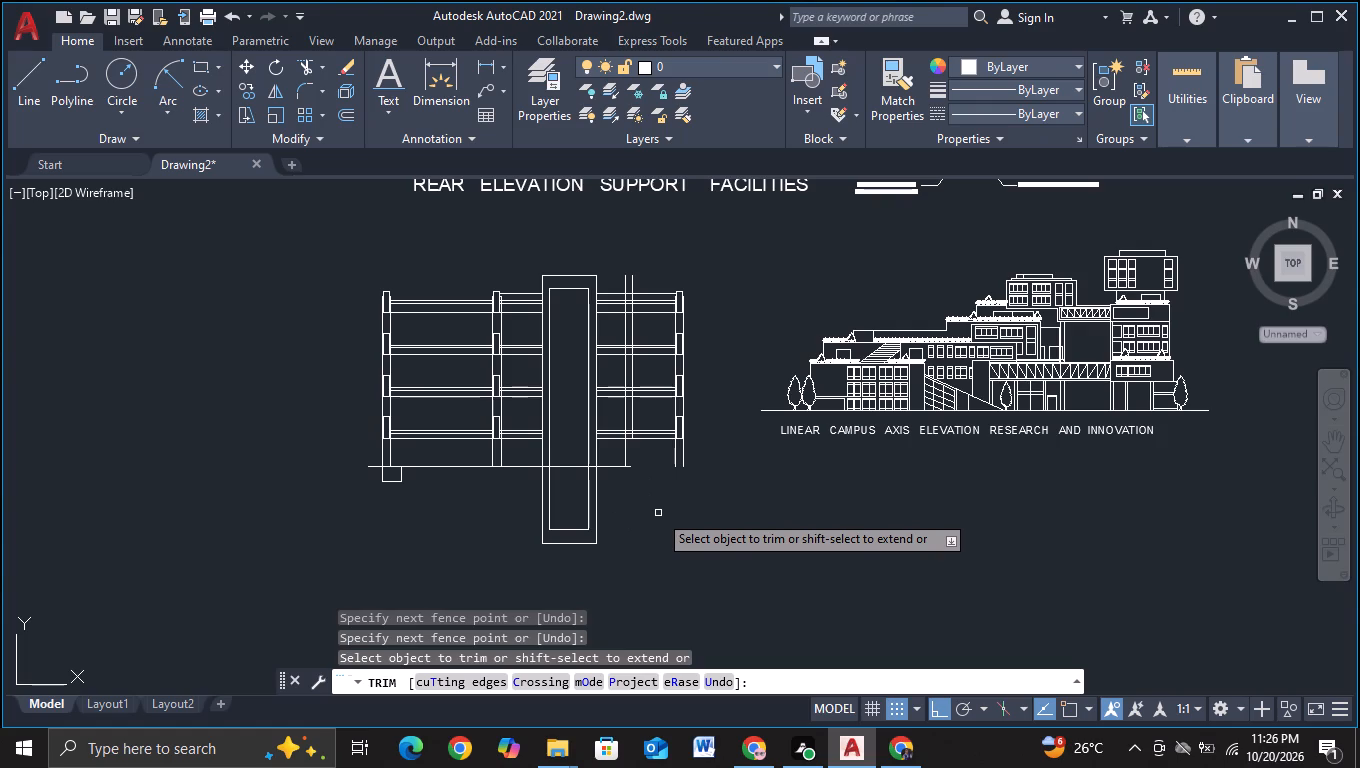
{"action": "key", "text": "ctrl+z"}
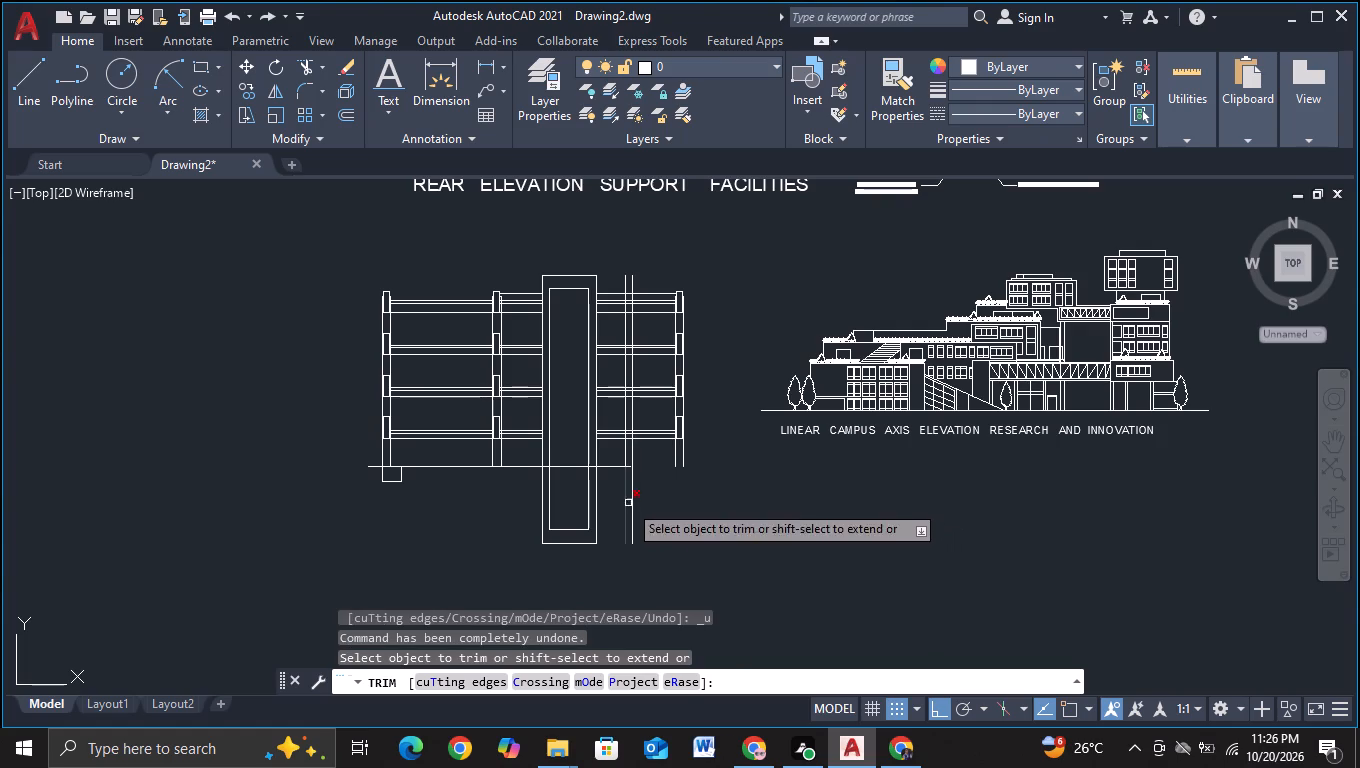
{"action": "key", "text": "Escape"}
Extend the ground line to the outer edge of the far tower's base.
{"action": "key", "text": "e"}
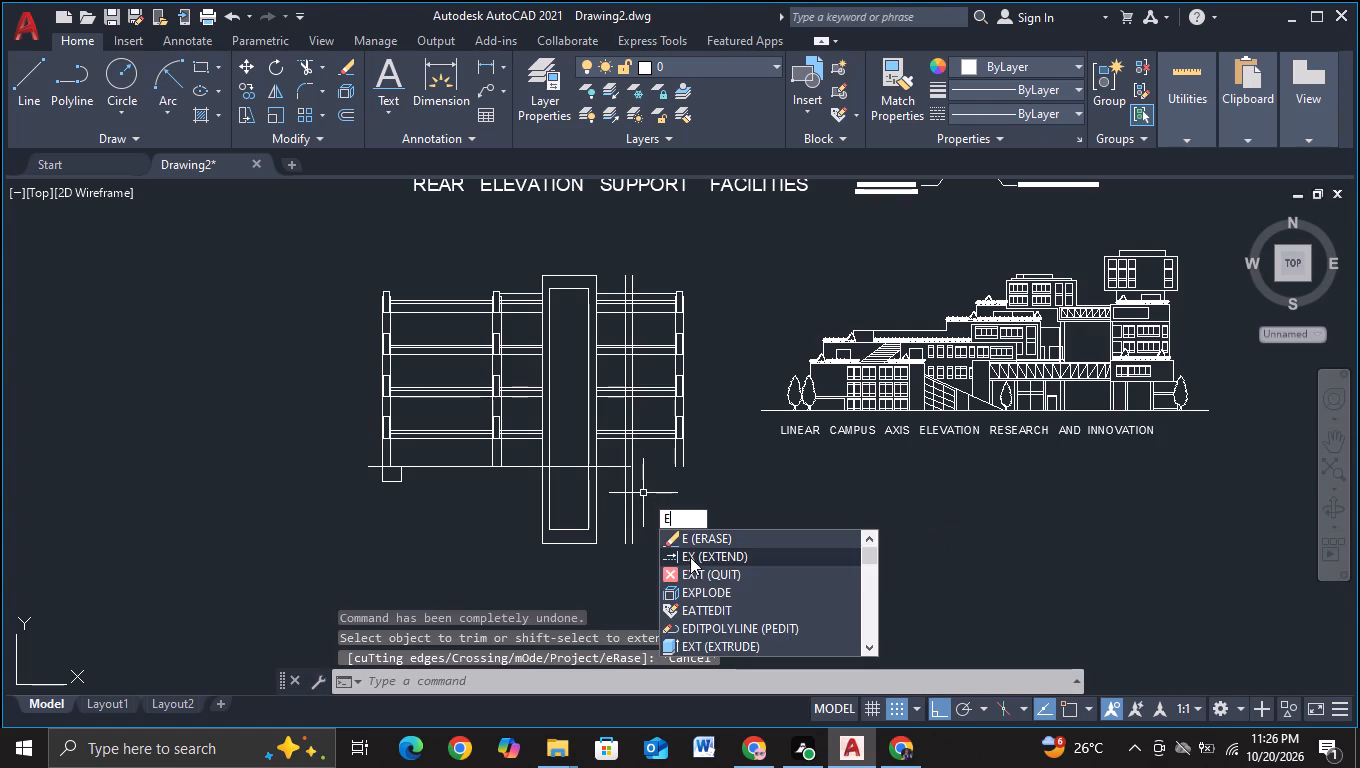
{"action": "left_click", "coordinate": [690, 557]}
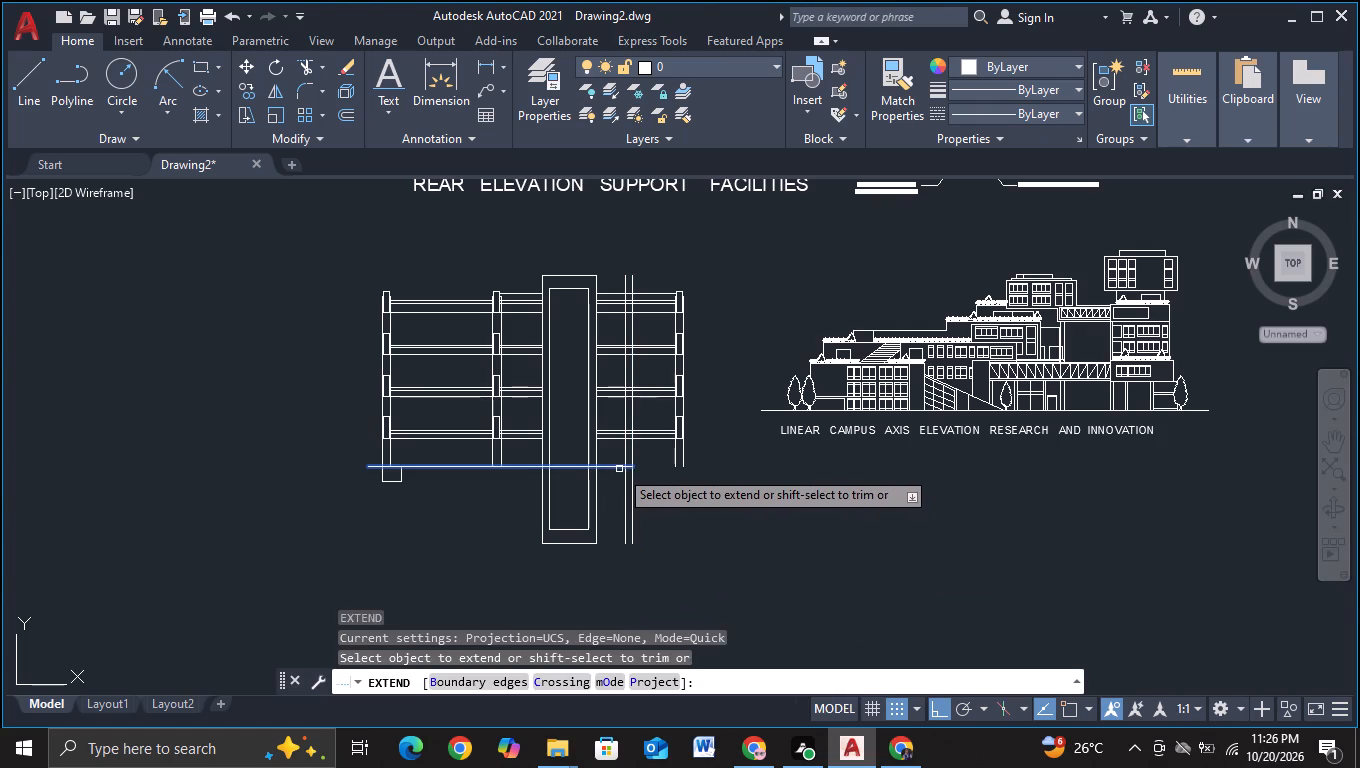
{"action": "scroll", "coordinate": [625, 469], "scroll_direction": "up", "scroll_amount": 2}
{"action": "left_click", "coordinate": [625, 469]}
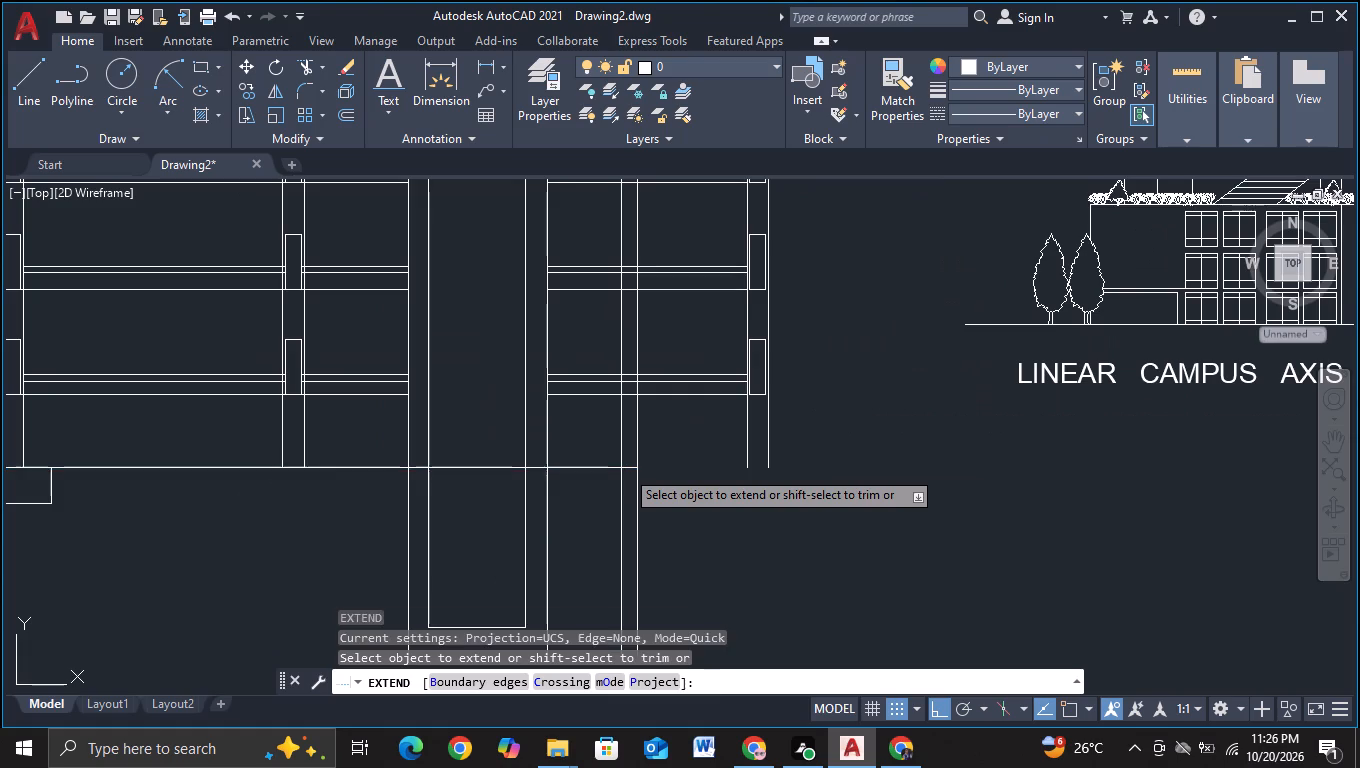
{"action": "left_click", "coordinate": [633, 469]}
{"action": "left_click", "coordinate": [701, 471]}
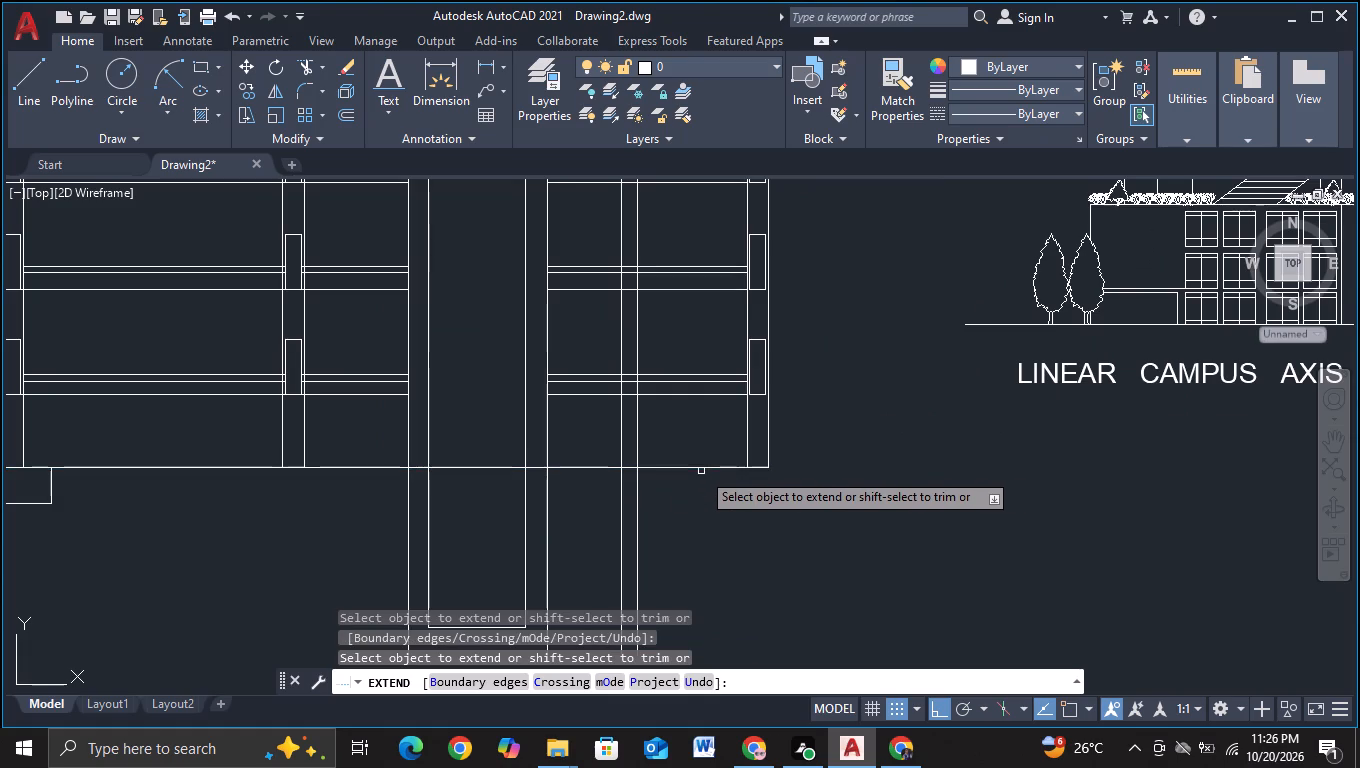
{"action": "key", "text": "Escape"}
{"action": "scroll", "coordinate": [749, 498], "scroll_direction": "down", "scroll_amount": 2}
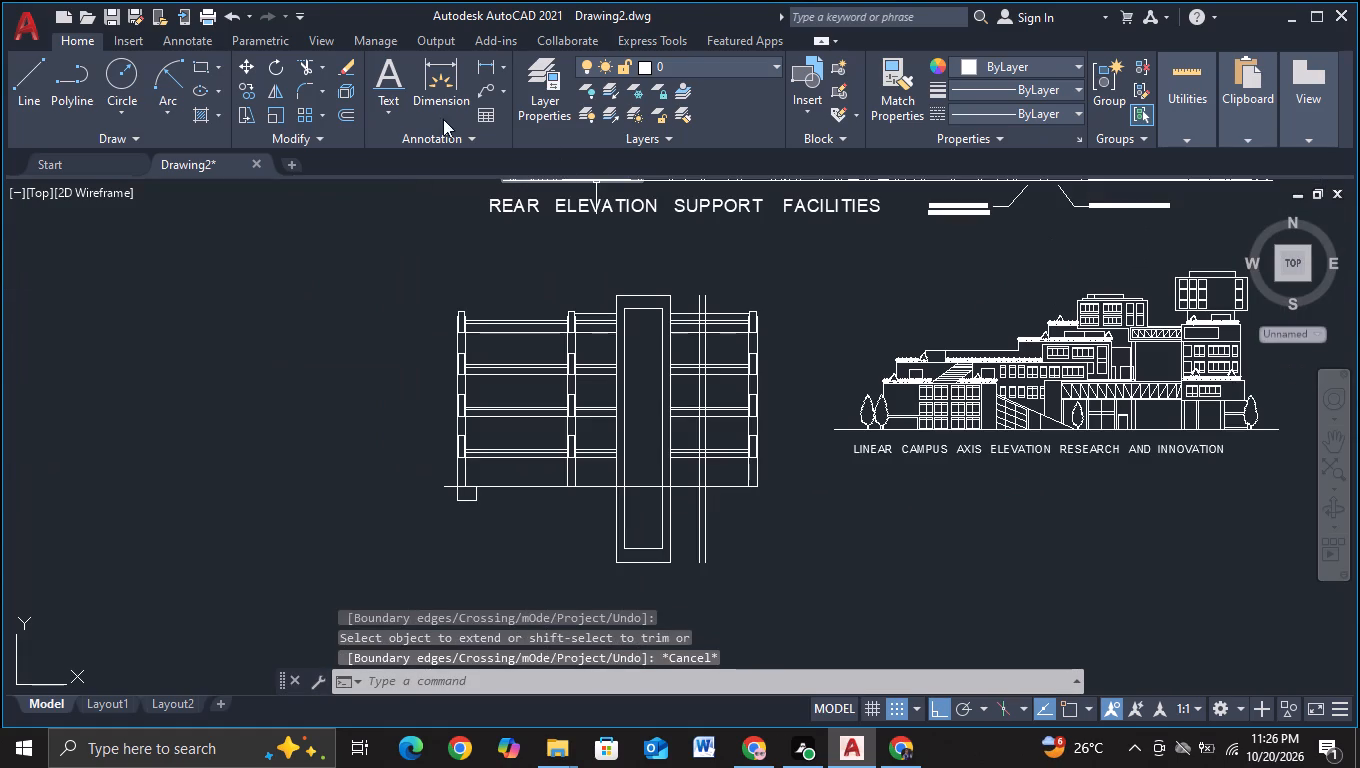
Trim the two copied vertical lines where they run below the ground line.
{"action": "left_click", "coordinate": [306, 58]}
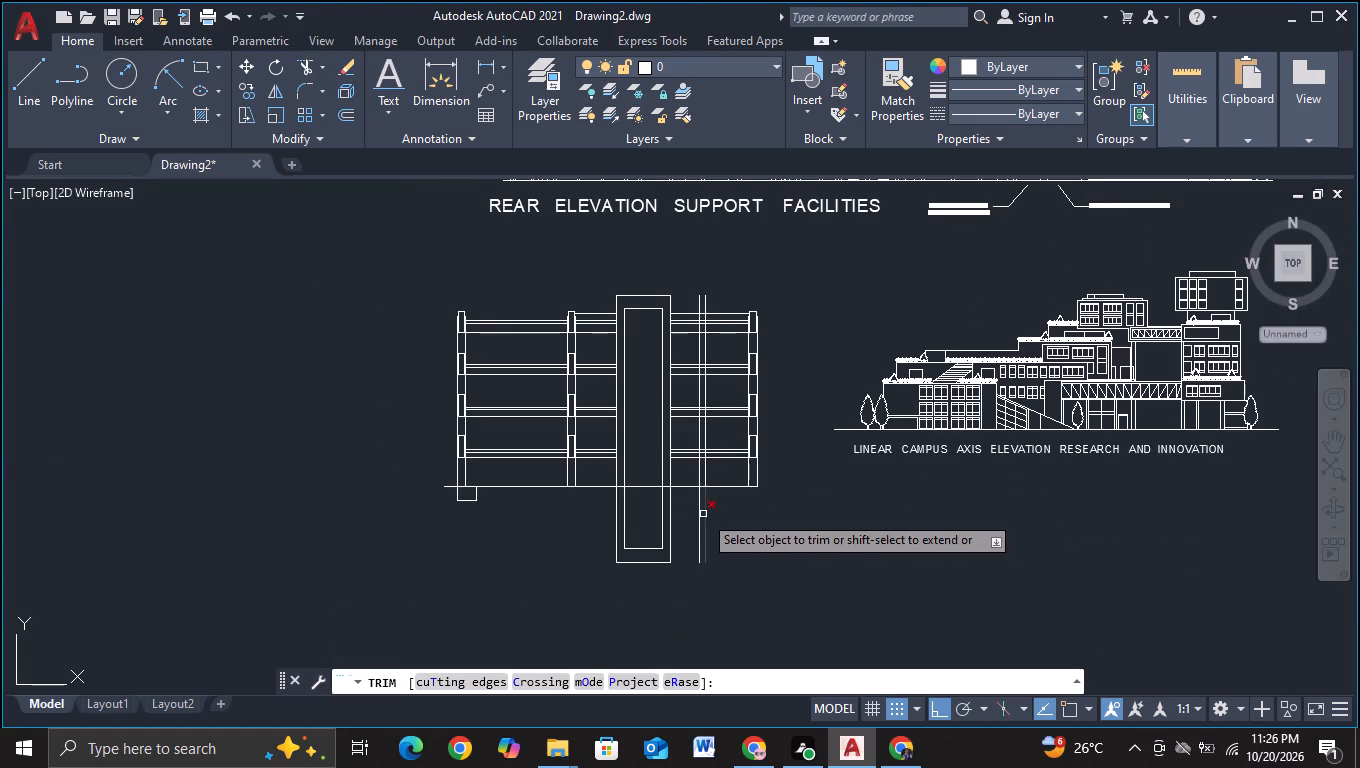
{"action": "left_click_drag", "start_coordinate": [693, 514], "coordinate": [775, 525]}
Trim all floor and roof-level lines between the two vertical lines to open a narrow column strip.
{"action": "scroll", "coordinate": [775, 525], "scroll_direction": "up", "scroll_amount": 2}
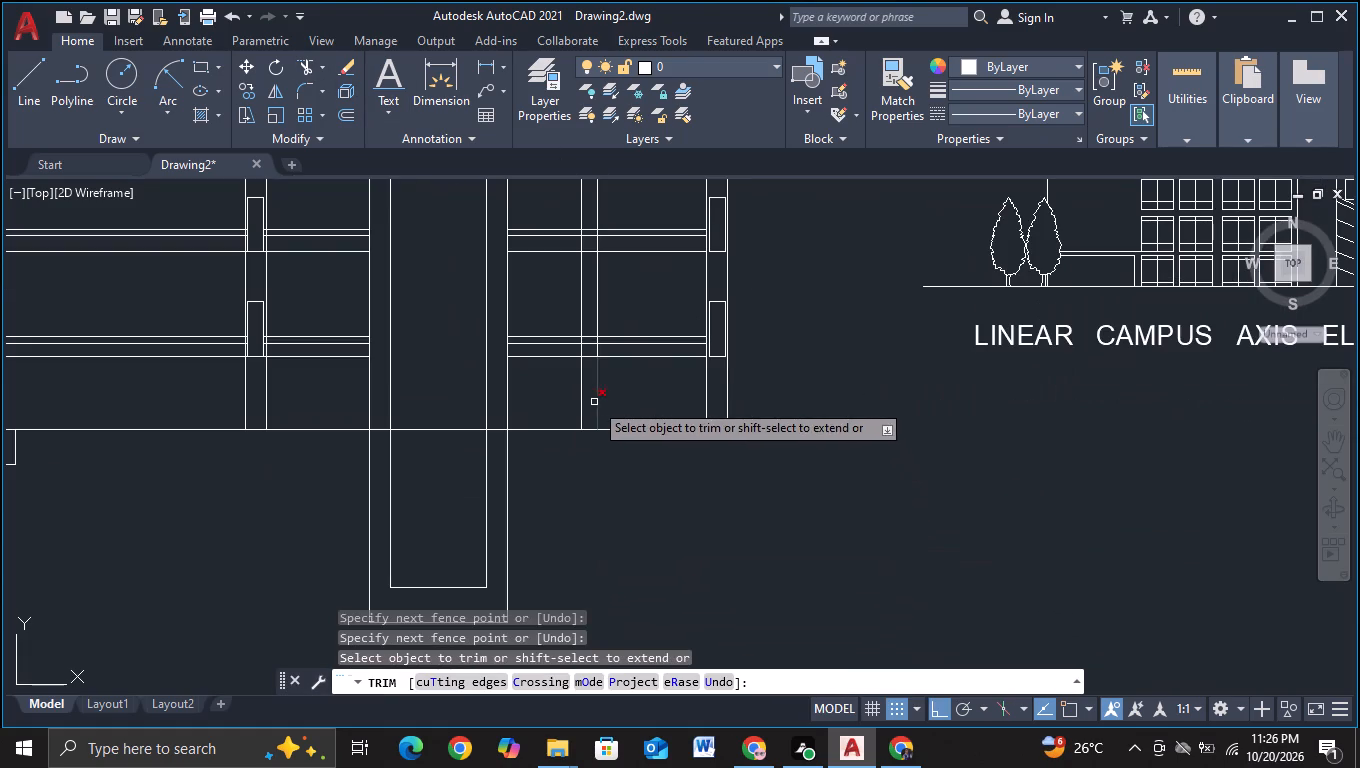
{"action": "left_click", "coordinate": [589, 402]}
{"action": "middle_click_drag", "start_coordinate": [592, 388], "coordinate": [629, 692]}
{"action": "left_click", "coordinate": [628, 281]}
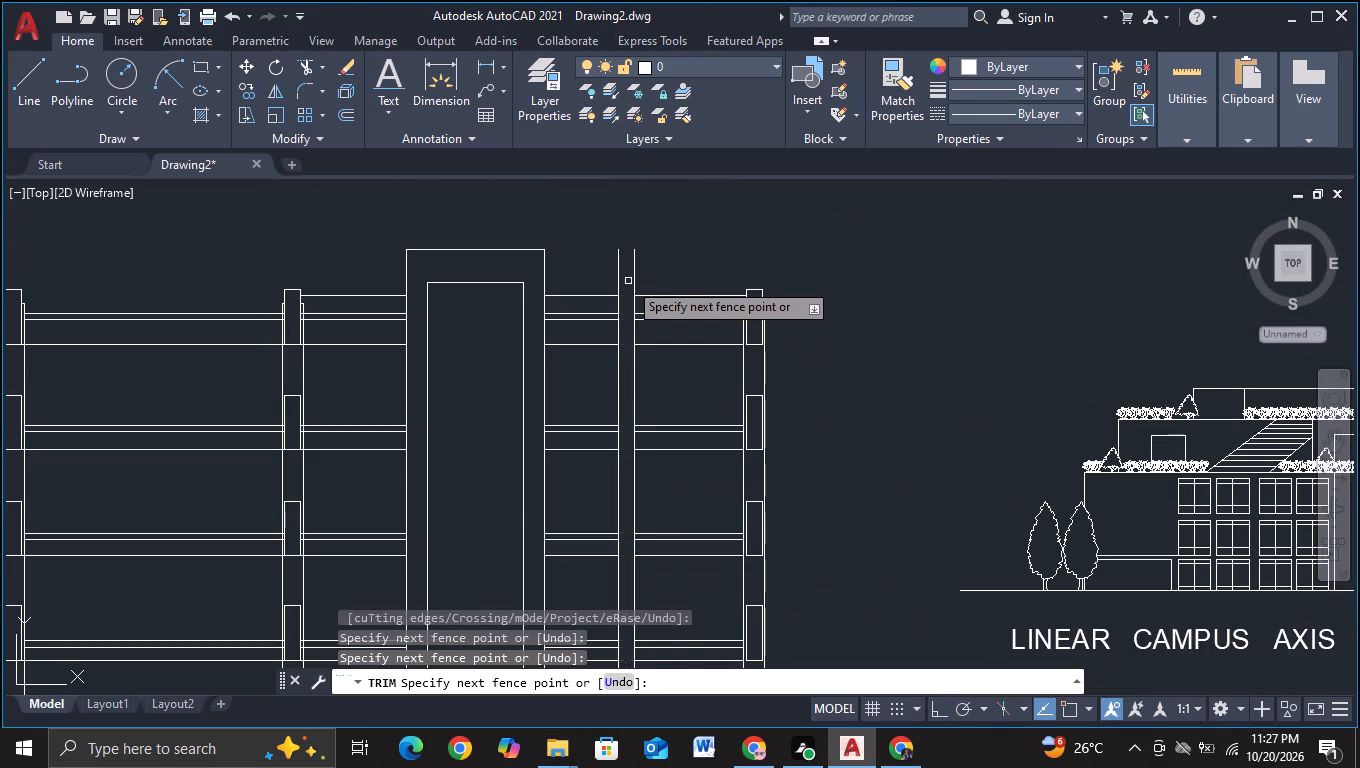
Trim the two vertical lines of the column strip where they rise above the roof line.
{"action": "scroll", "coordinate": [708, 252], "scroll_direction": "down", "scroll_amount": 1}
{"action": "middle_click_drag", "start_coordinate": [708, 252], "coordinate": [624, 238]}
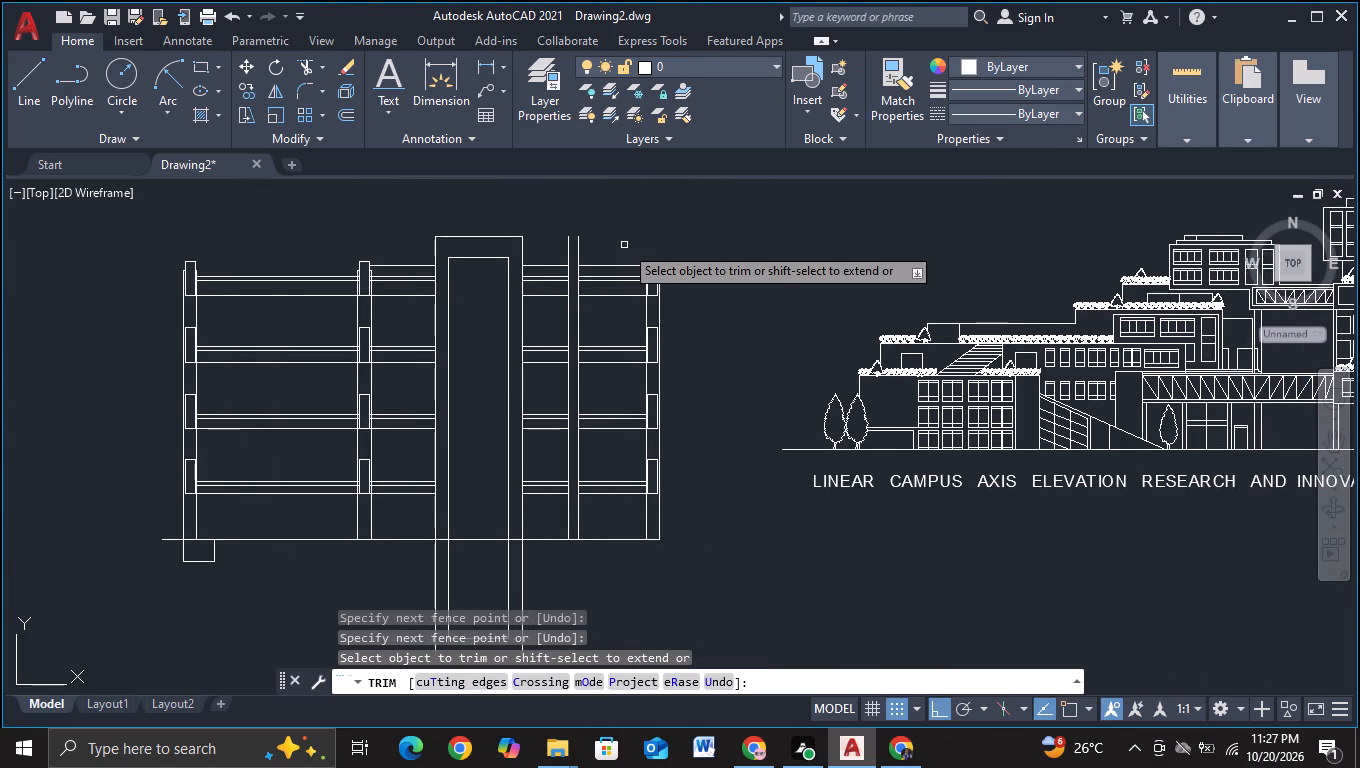
{"action": "left_click", "coordinate": [301, 65]}
{"action": "left_click_drag", "start_coordinate": [562, 254], "coordinate": [636, 257]}
{"action": "scroll", "coordinate": [679, 362], "scroll_direction": "up", "scroll_amount": 1}
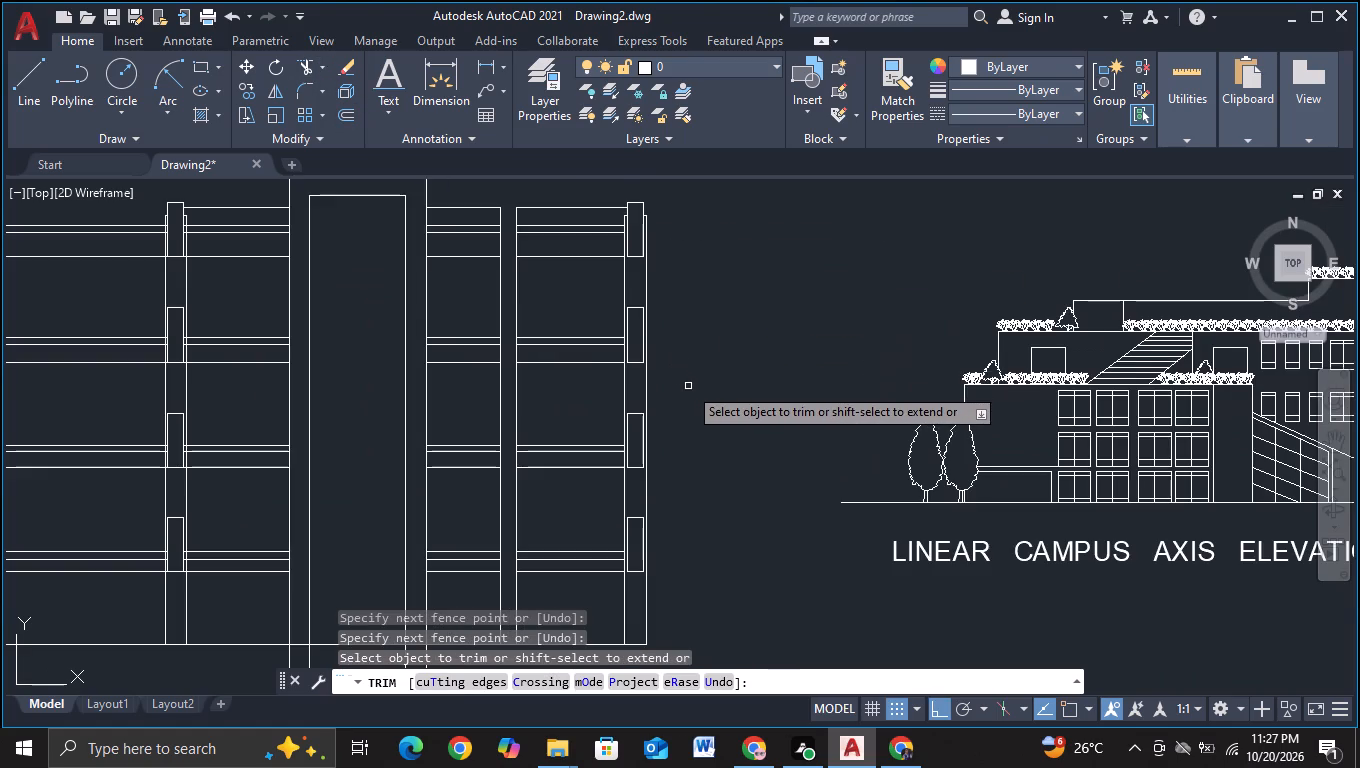
{"action": "middle_click_drag", "start_coordinate": [689, 386], "coordinate": [692, 423]}
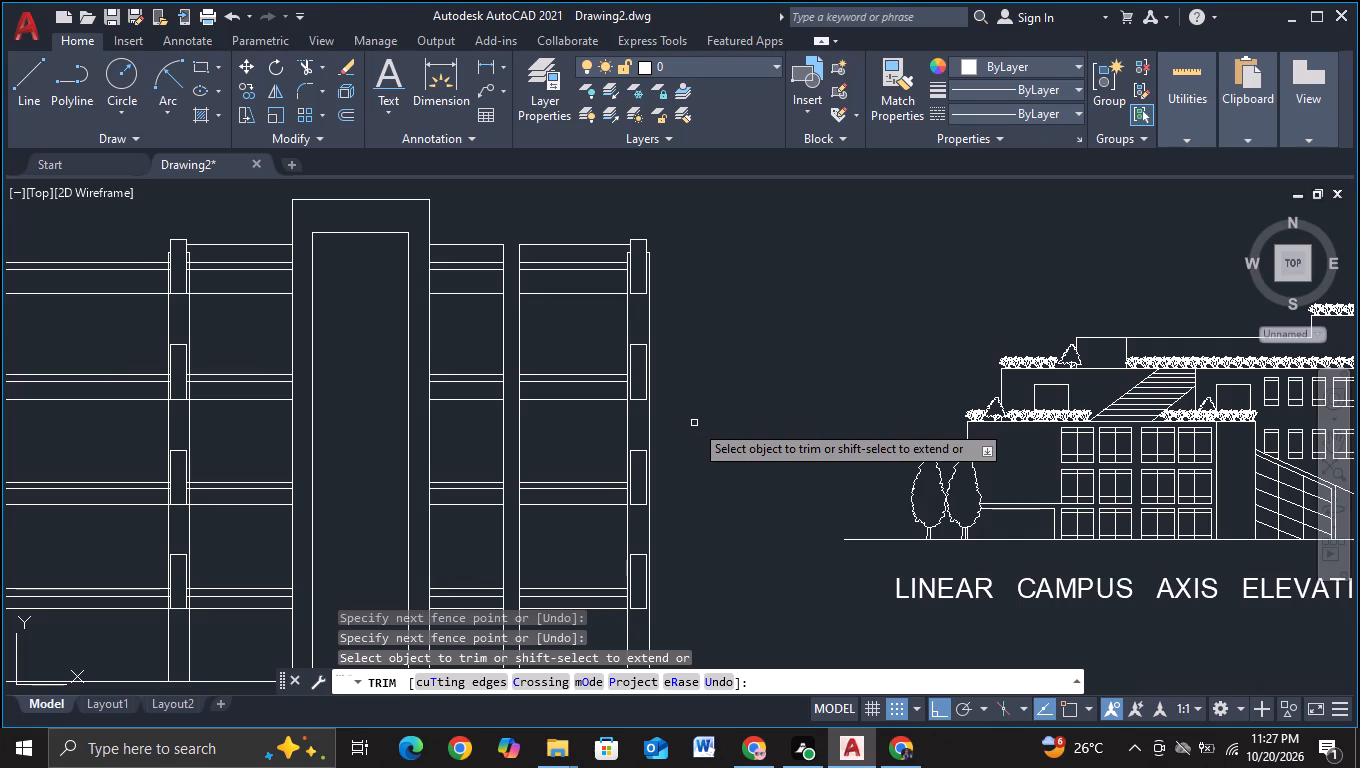
Turn on object snap for drawing across the top of the column strip.
{"action": "left_click", "coordinate": [21, 97]}
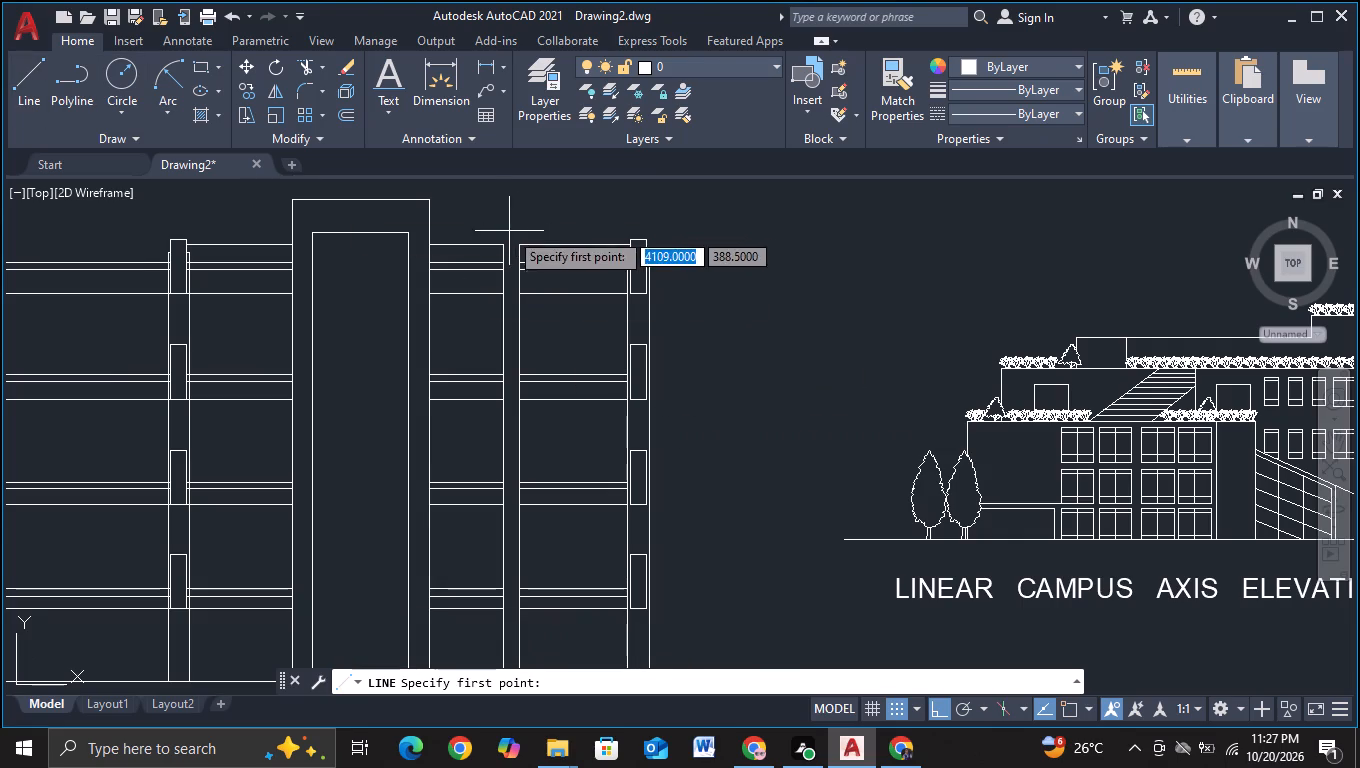
{"action": "left_click", "coordinate": [502, 242]}
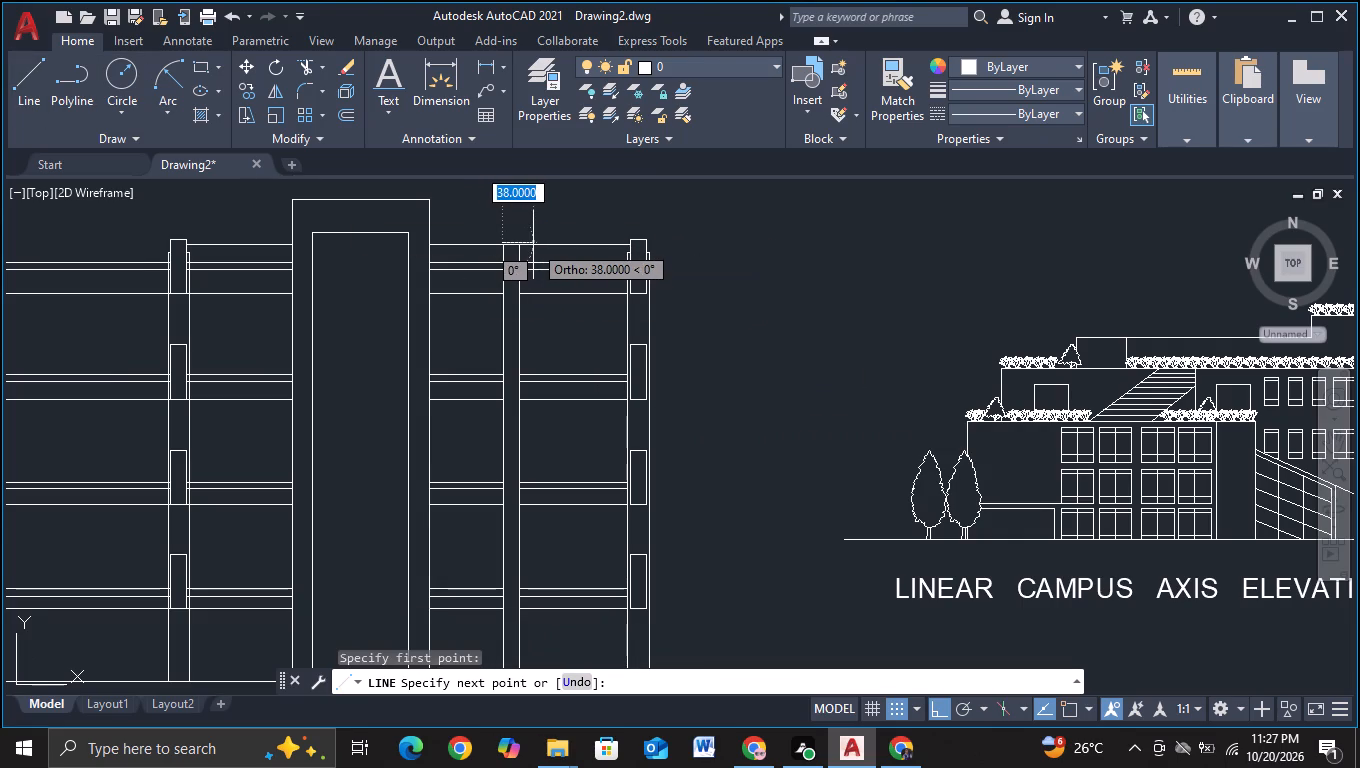
{"action": "key", "text": "F3"}
{"action": "scroll", "coordinate": [500, 238], "scroll_direction": "up", "scroll_amount": 2}
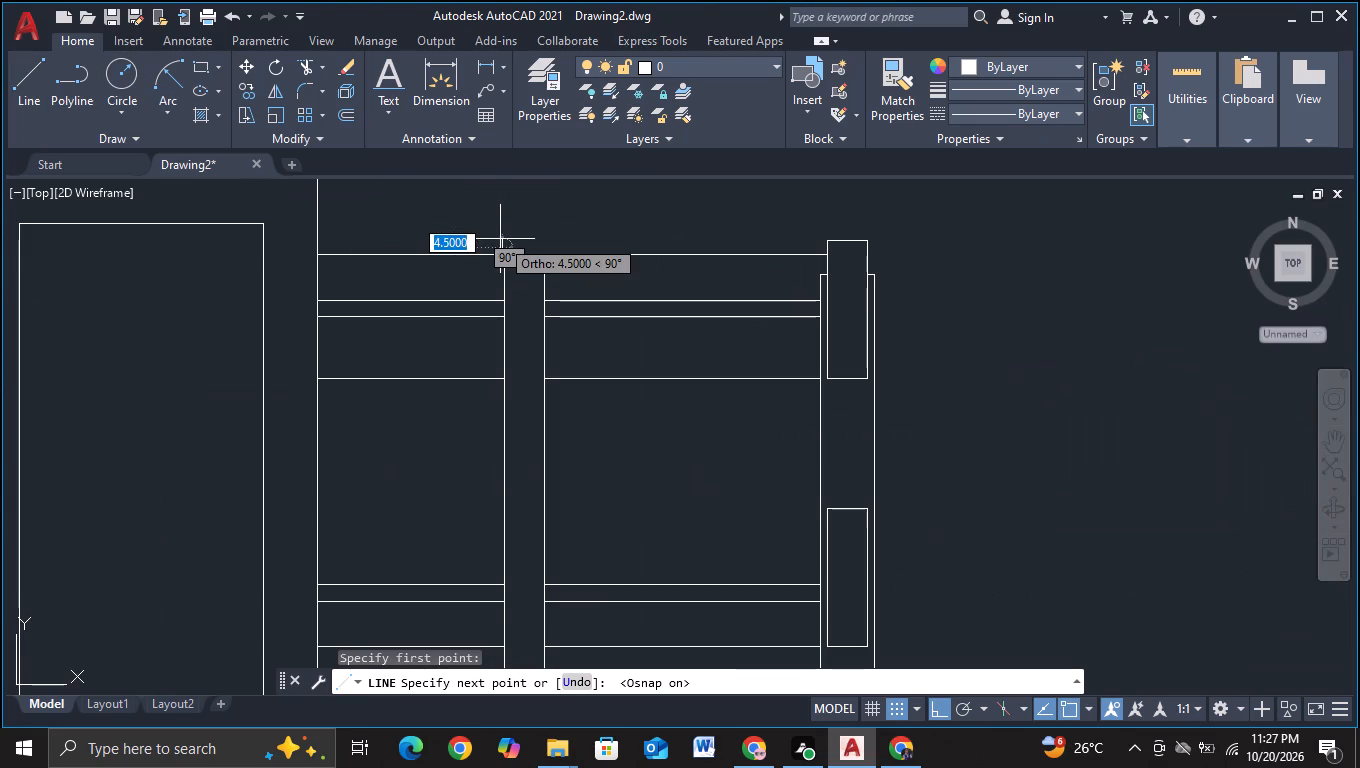
{"action": "key", "text": "Escape"}
{"action": "scroll", "coordinate": [517, 225], "scroll_direction": "up", "scroll_amount": 1}
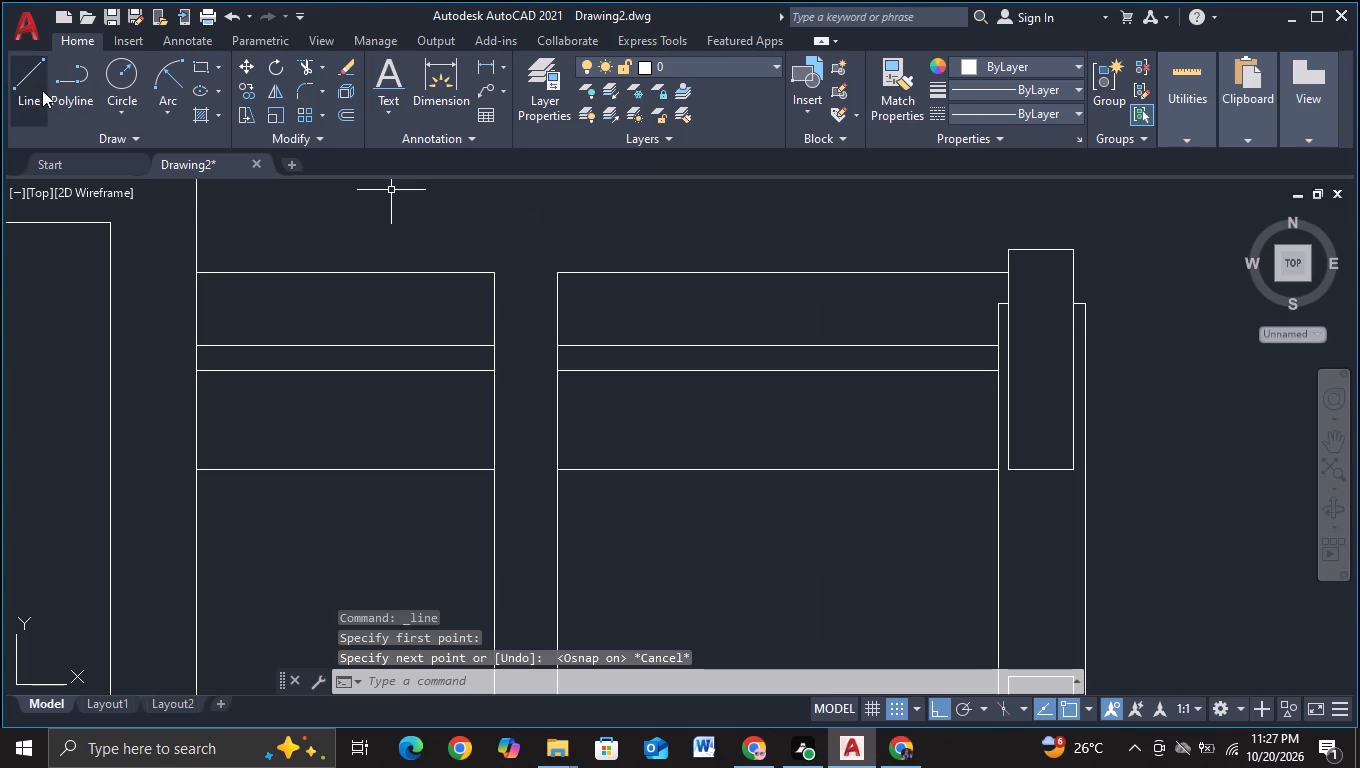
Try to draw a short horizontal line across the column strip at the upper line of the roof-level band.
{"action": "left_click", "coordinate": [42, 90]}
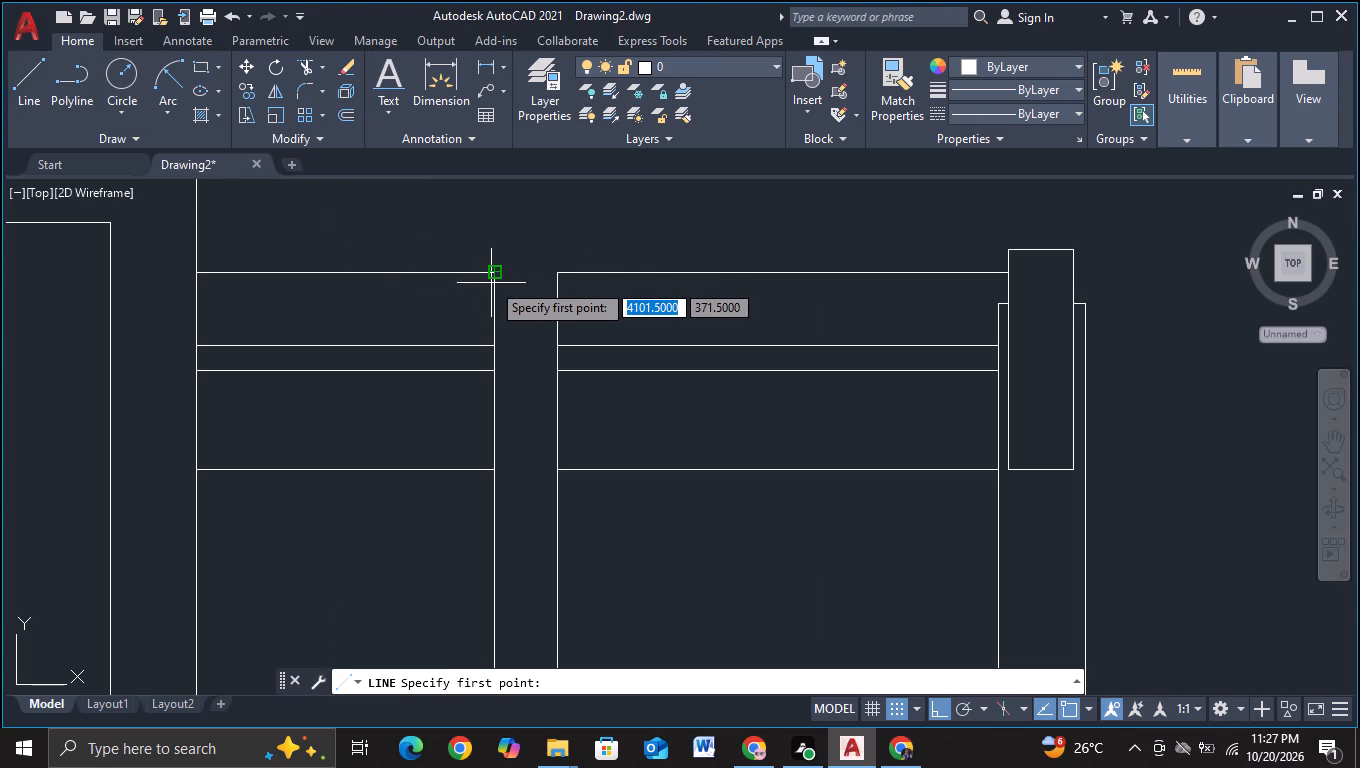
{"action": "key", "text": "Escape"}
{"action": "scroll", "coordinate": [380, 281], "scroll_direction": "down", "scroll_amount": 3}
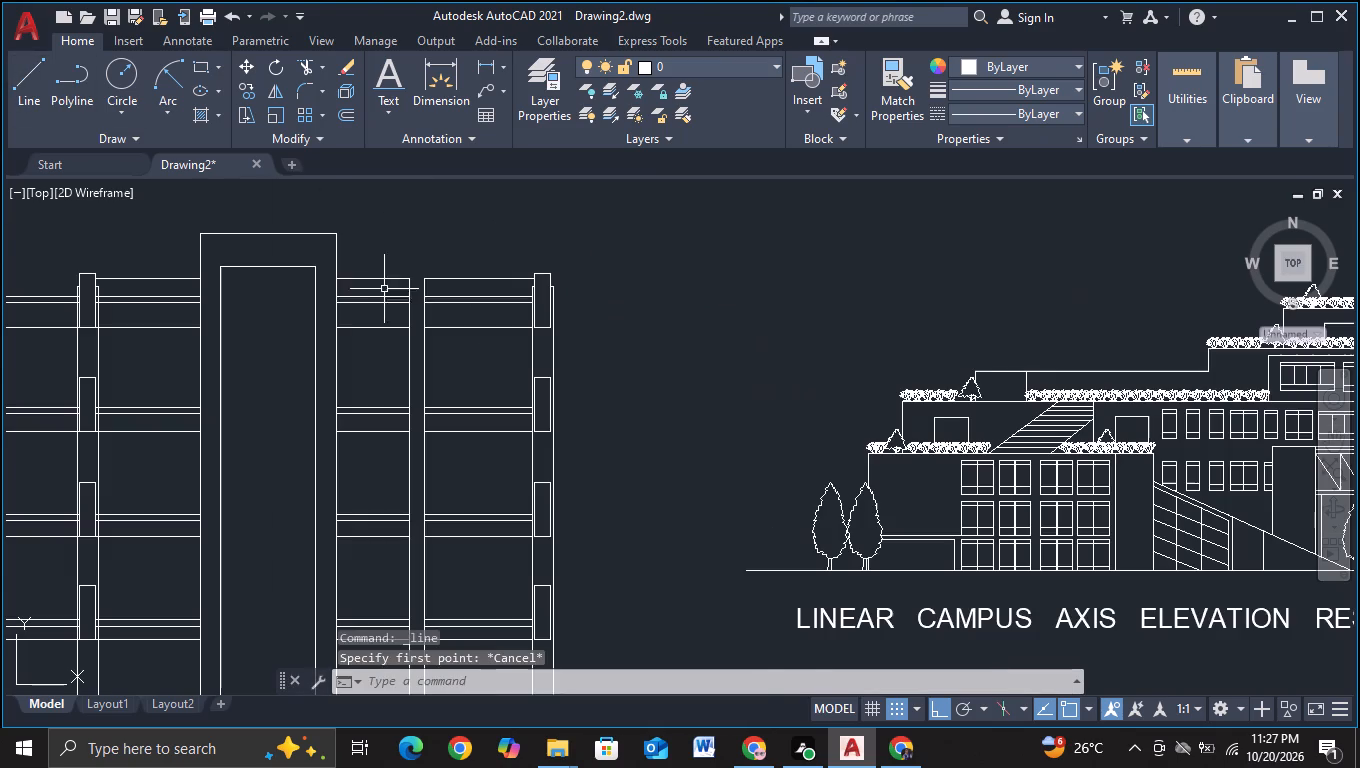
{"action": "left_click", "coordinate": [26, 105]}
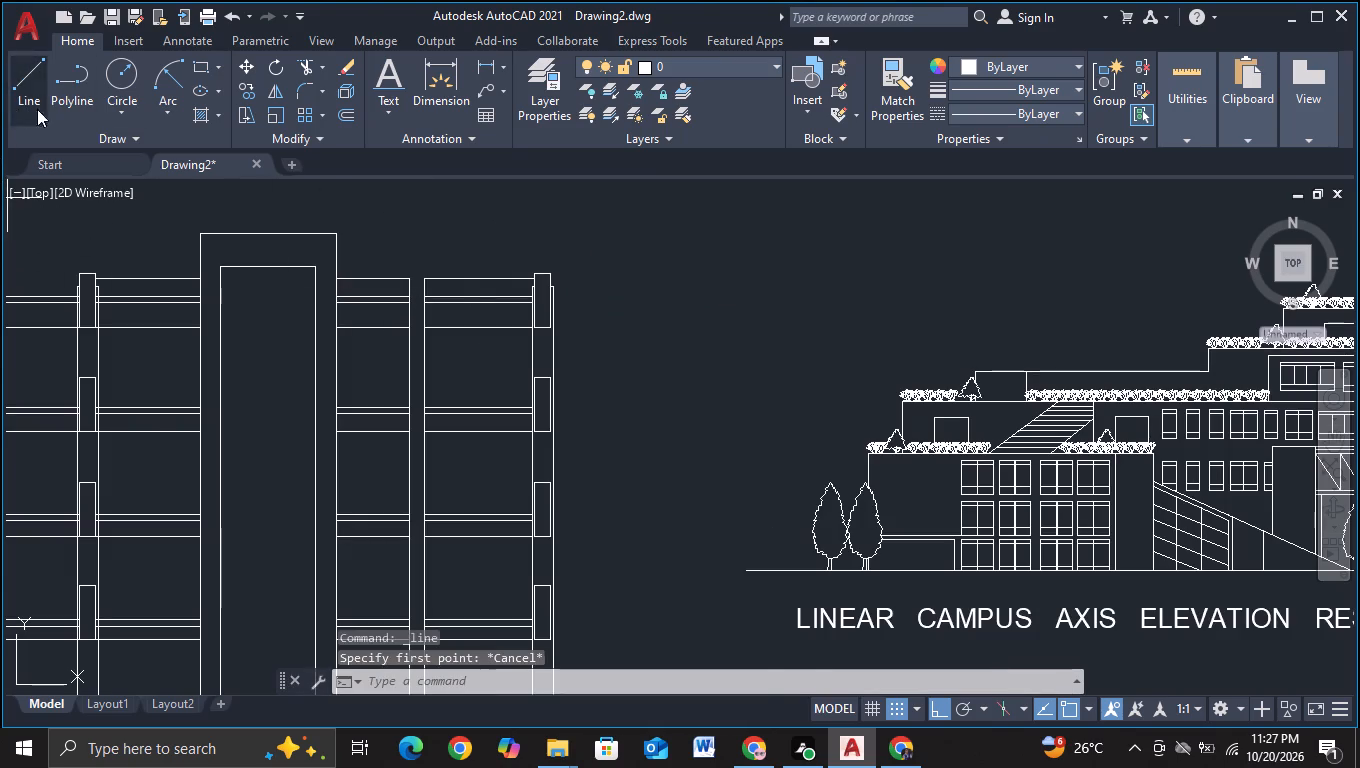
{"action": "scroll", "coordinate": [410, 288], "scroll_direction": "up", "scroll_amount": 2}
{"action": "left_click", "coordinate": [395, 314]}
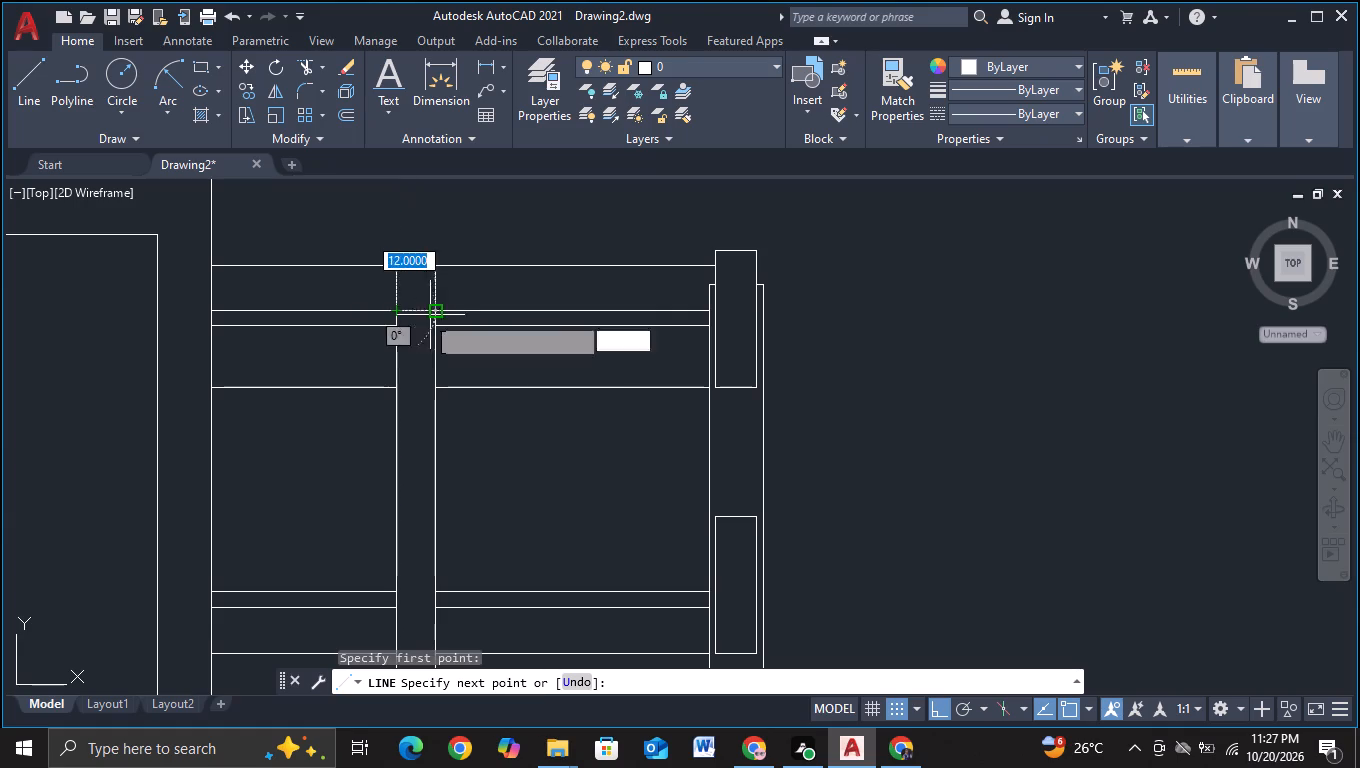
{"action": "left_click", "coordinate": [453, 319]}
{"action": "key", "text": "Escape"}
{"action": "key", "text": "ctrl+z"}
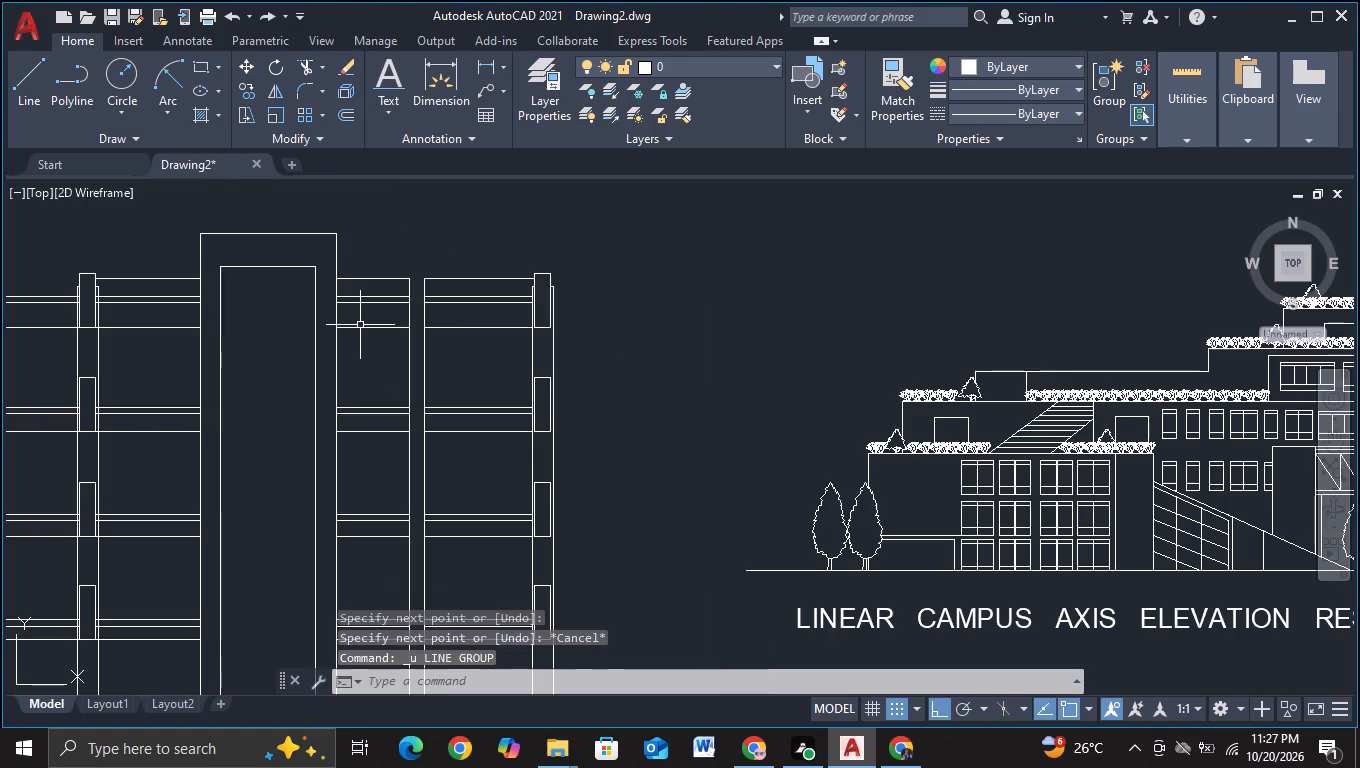
Draw two short horizontal lines across the column strip, joining the upper and lower lines of the roof-level band.
{"action": "left_click", "coordinate": [16, 80]}
{"action": "scroll", "coordinate": [428, 296], "scroll_direction": "up", "scroll_amount": 3}
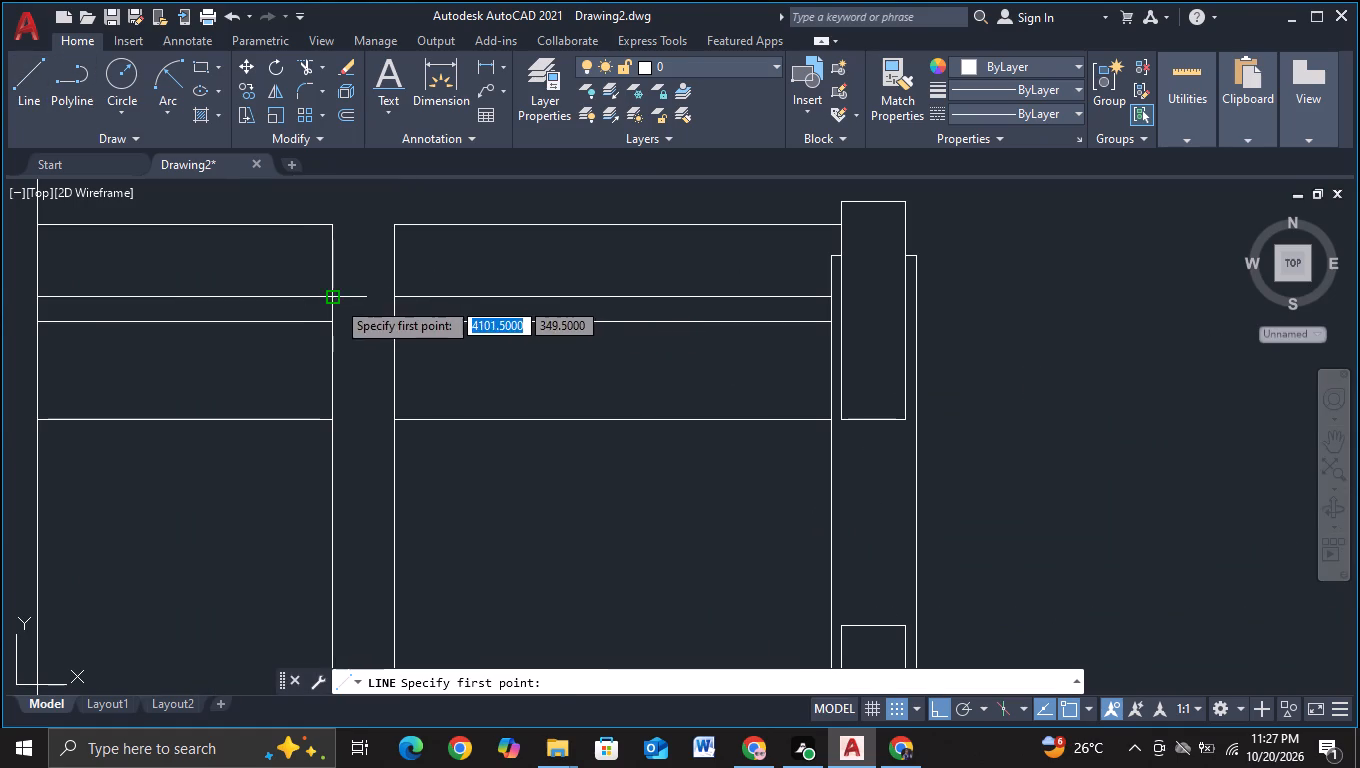
{"action": "left_click", "coordinate": [336, 300]}
{"action": "left_click", "coordinate": [408, 296]}
{"action": "key", "text": "Escape"}
{"action": "left_click", "coordinate": [34, 116]}
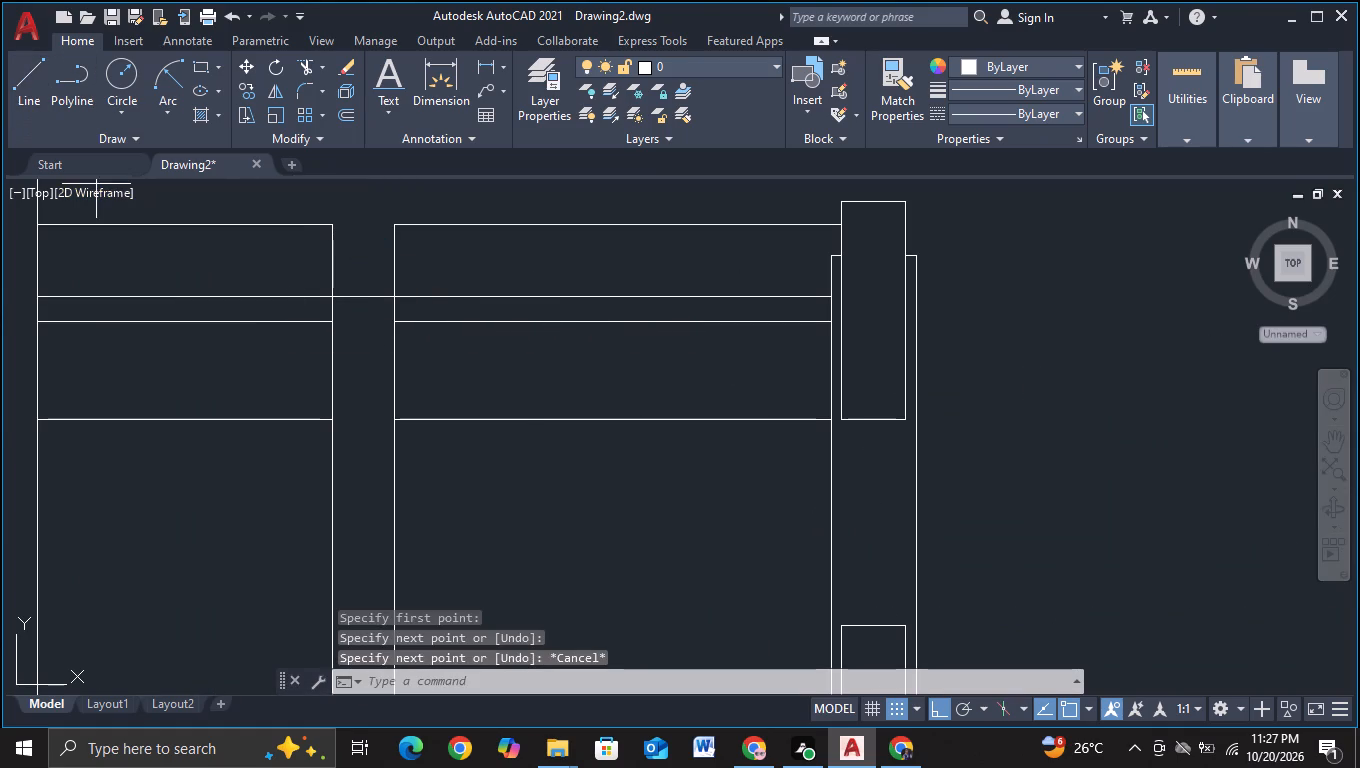
{"action": "left_click", "coordinate": [327, 323]}
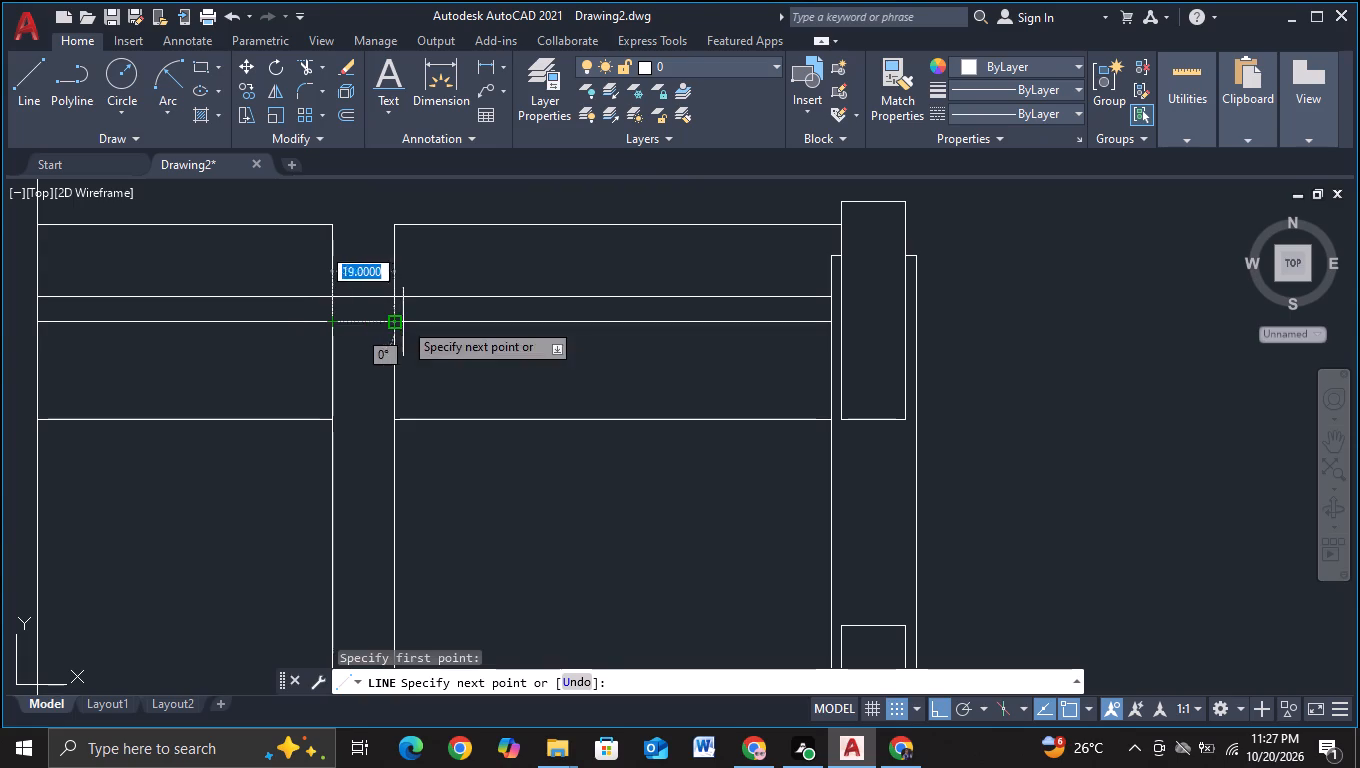
{"action": "left_click", "coordinate": [403, 321]}
{"action": "key", "text": "Escape"}
Trim both vertical lines of the column strip between the two roof-level band lines.
{"action": "left_click", "coordinate": [304, 73]}
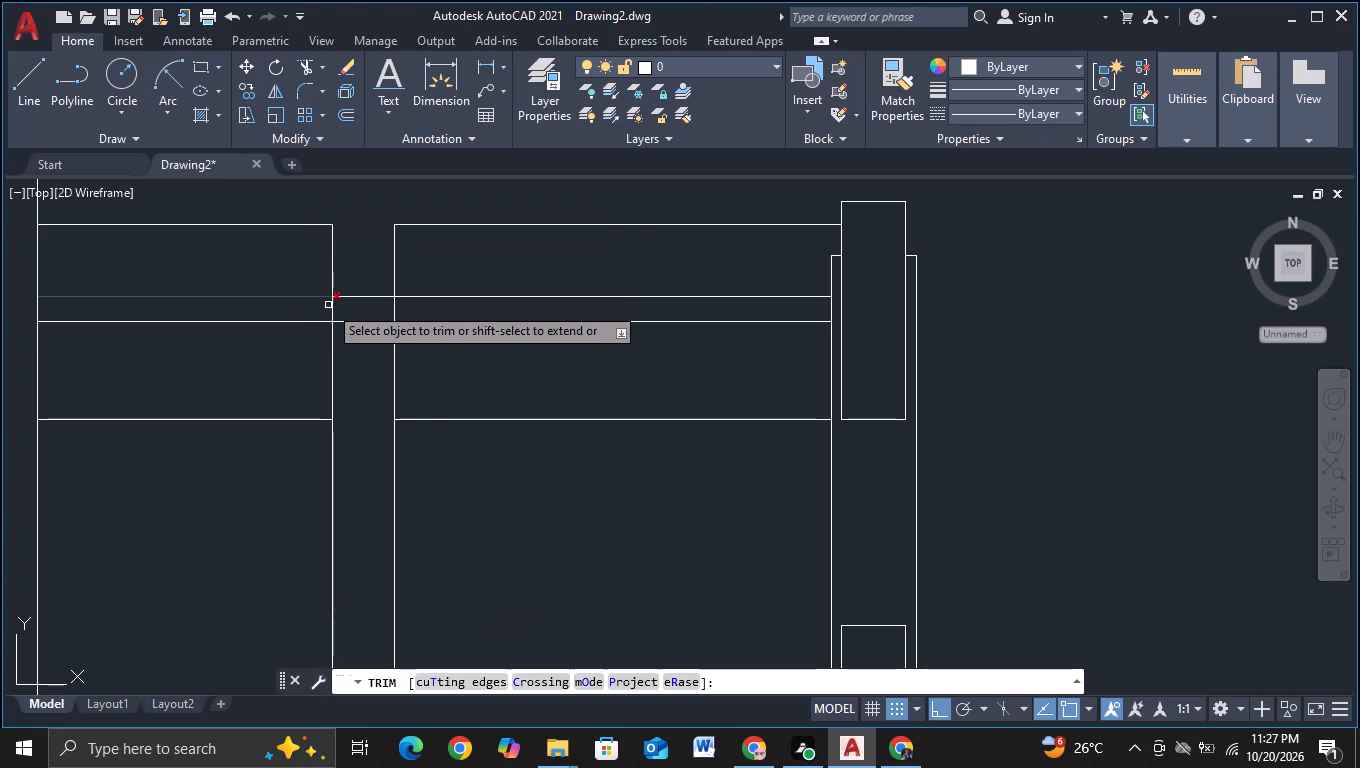
{"action": "left_click", "coordinate": [331, 308]}
{"action": "left_click", "coordinate": [394, 312]}
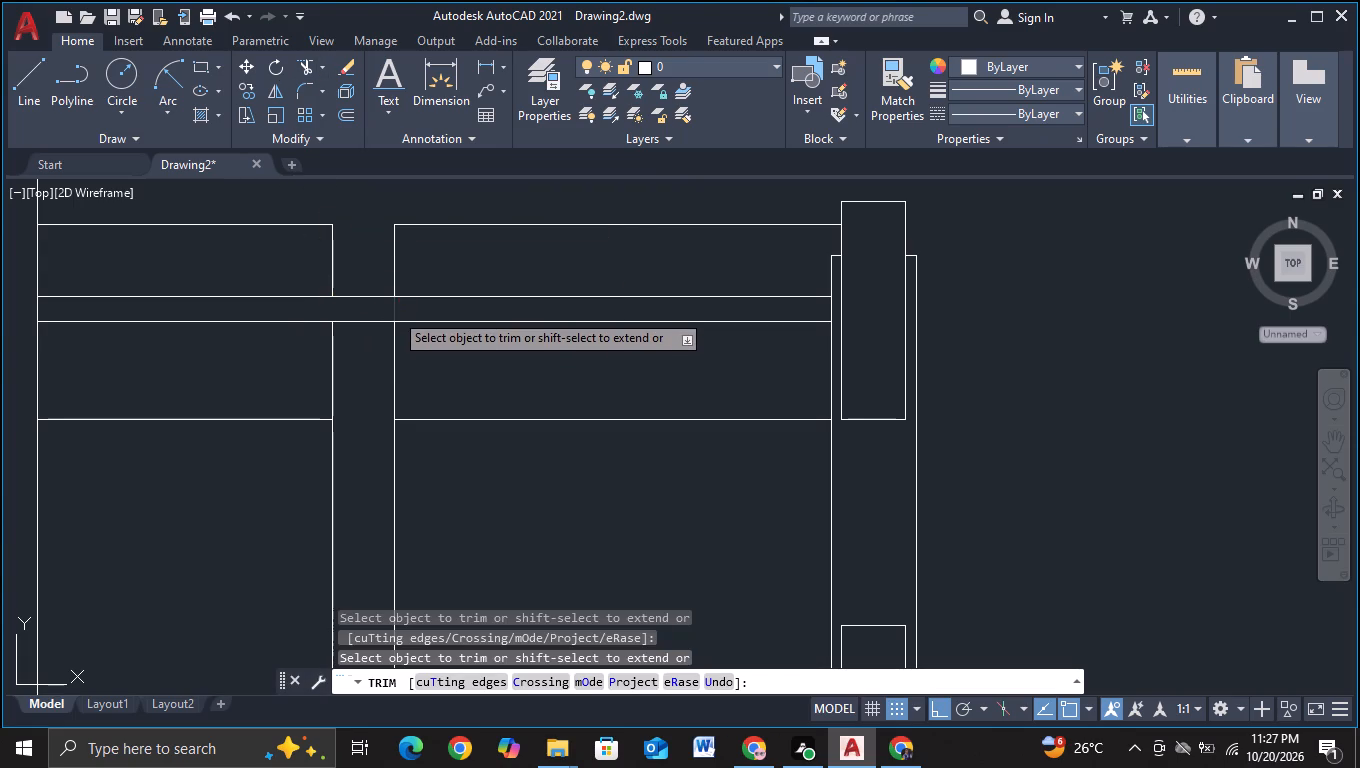
{"action": "scroll", "coordinate": [394, 312], "scroll_direction": "down", "scroll_amount": 2}
{"action": "scroll", "coordinate": [716, 441], "scroll_direction": "down", "scroll_amount": 1}
{"action": "middle_click_drag", "start_coordinate": [713, 441], "coordinate": [702, 384]}
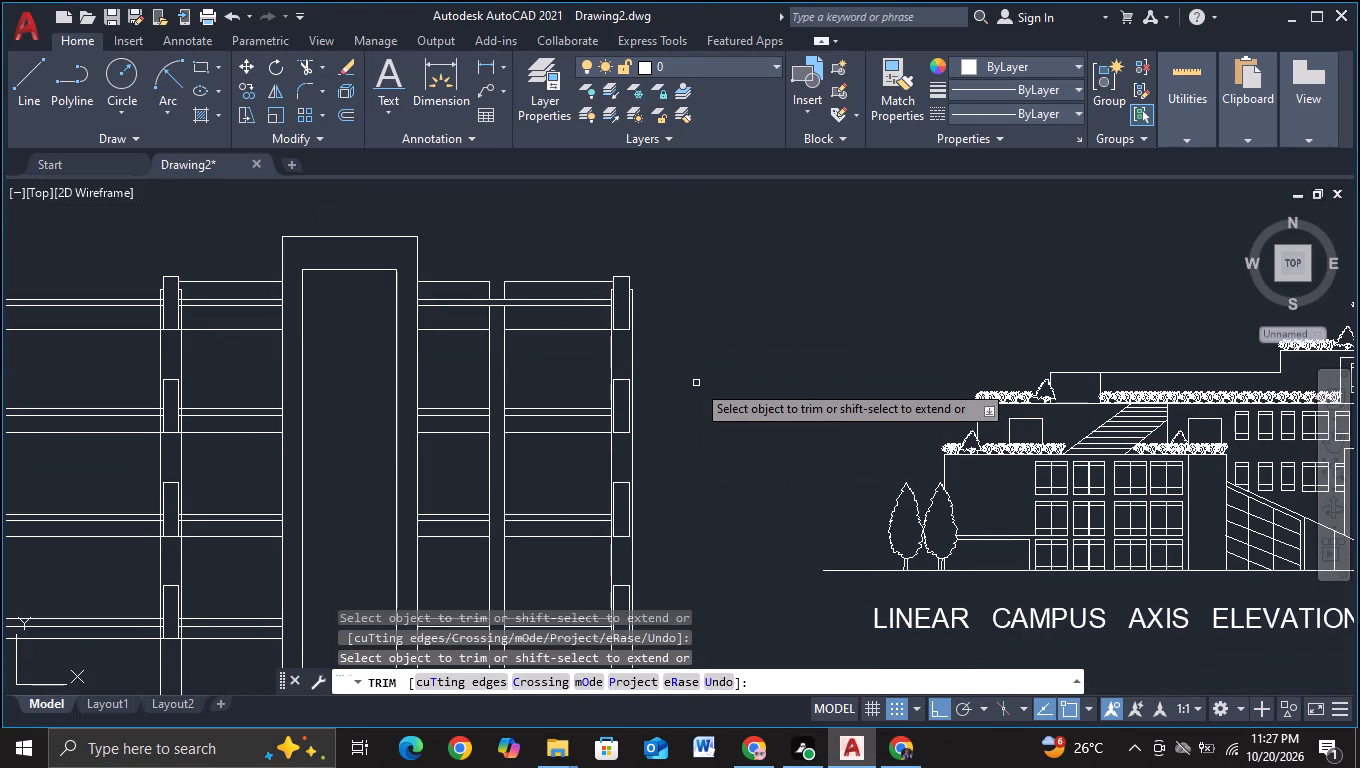
{"action": "middle_click_drag", "start_coordinate": [691, 388], "coordinate": [687, 339]}
{"action": "key", "text": "Escape"}
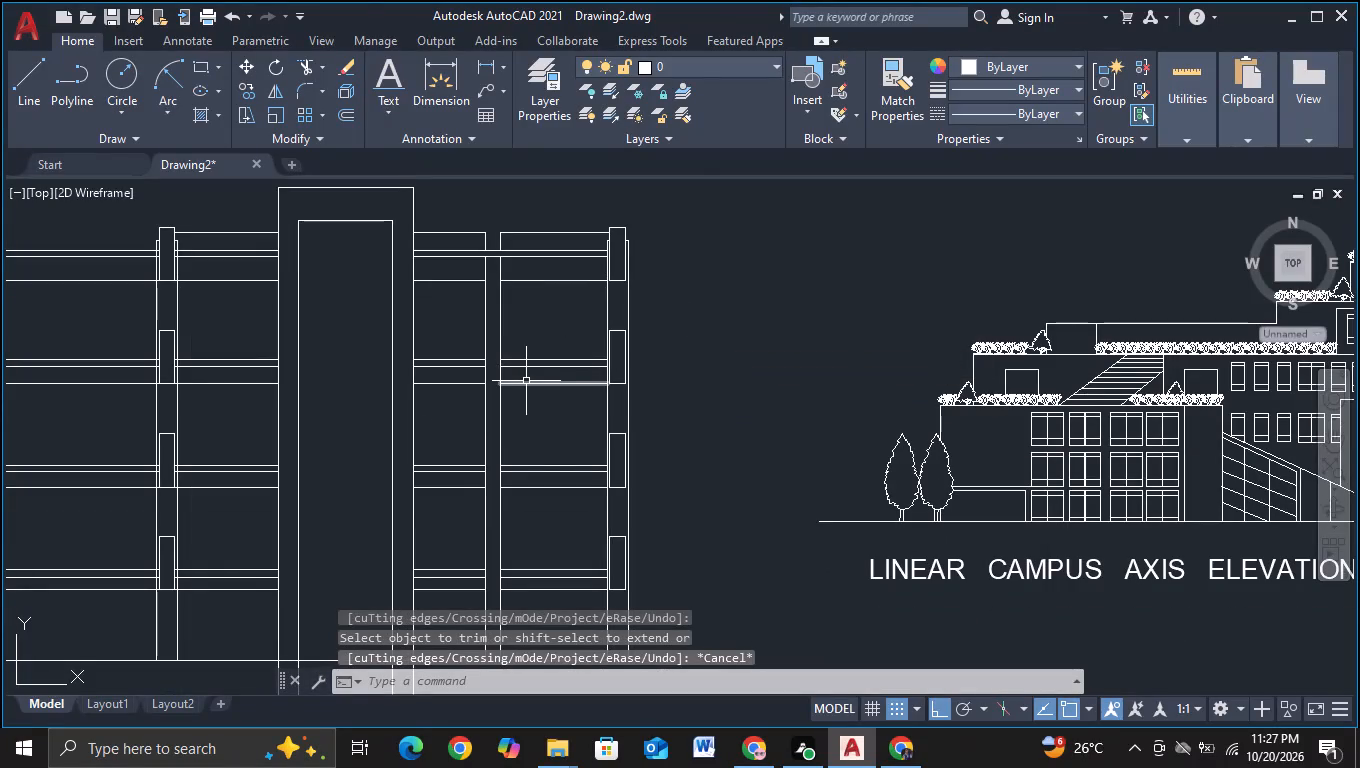
Extend the upper and lower lines of the three floor bands below roof level across the narrow column strip.
{"action": "key", "text": "e"}
{"action": "left_click", "coordinate": [564, 437]}
{"action": "scroll", "coordinate": [471, 385], "scroll_direction": "up", "scroll_amount": 2}
{"action": "left_click", "coordinate": [490, 319]}
{"action": "left_click", "coordinate": [482, 337]}
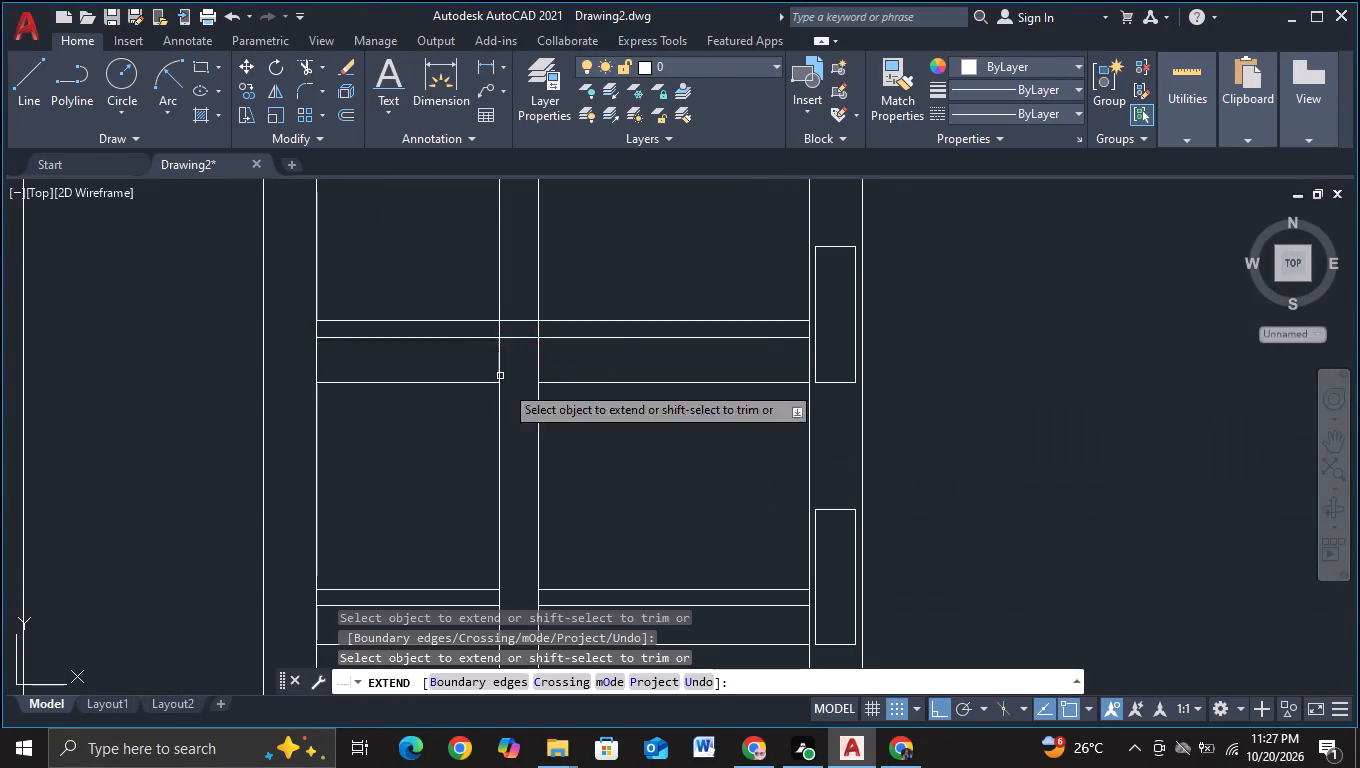
{"action": "middle_click_drag", "start_coordinate": [528, 445], "coordinate": [562, 252]}
{"action": "left_click", "coordinate": [517, 398]}
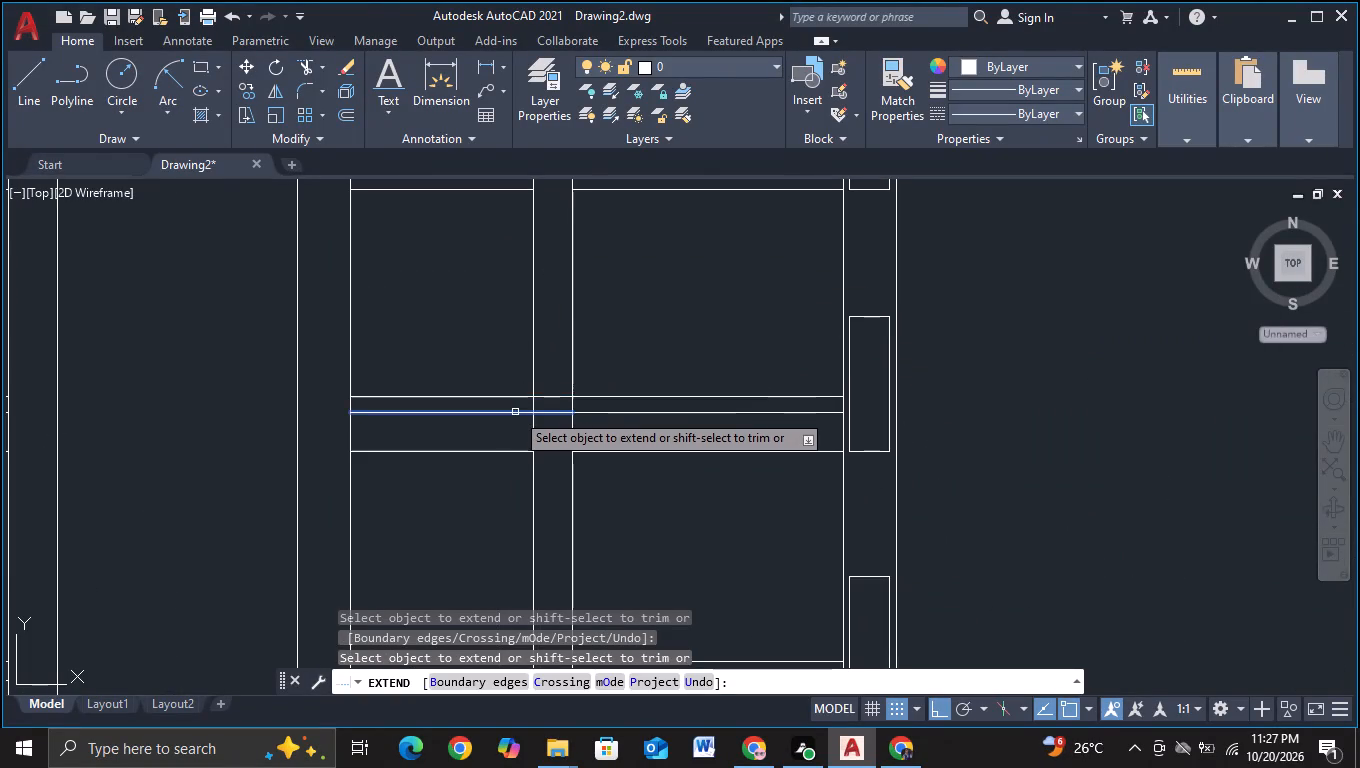
{"action": "left_click", "coordinate": [515, 412]}
{"action": "middle_click_drag", "start_coordinate": [546, 498], "coordinate": [521, 258]}
{"action": "left_click", "coordinate": [505, 425]}
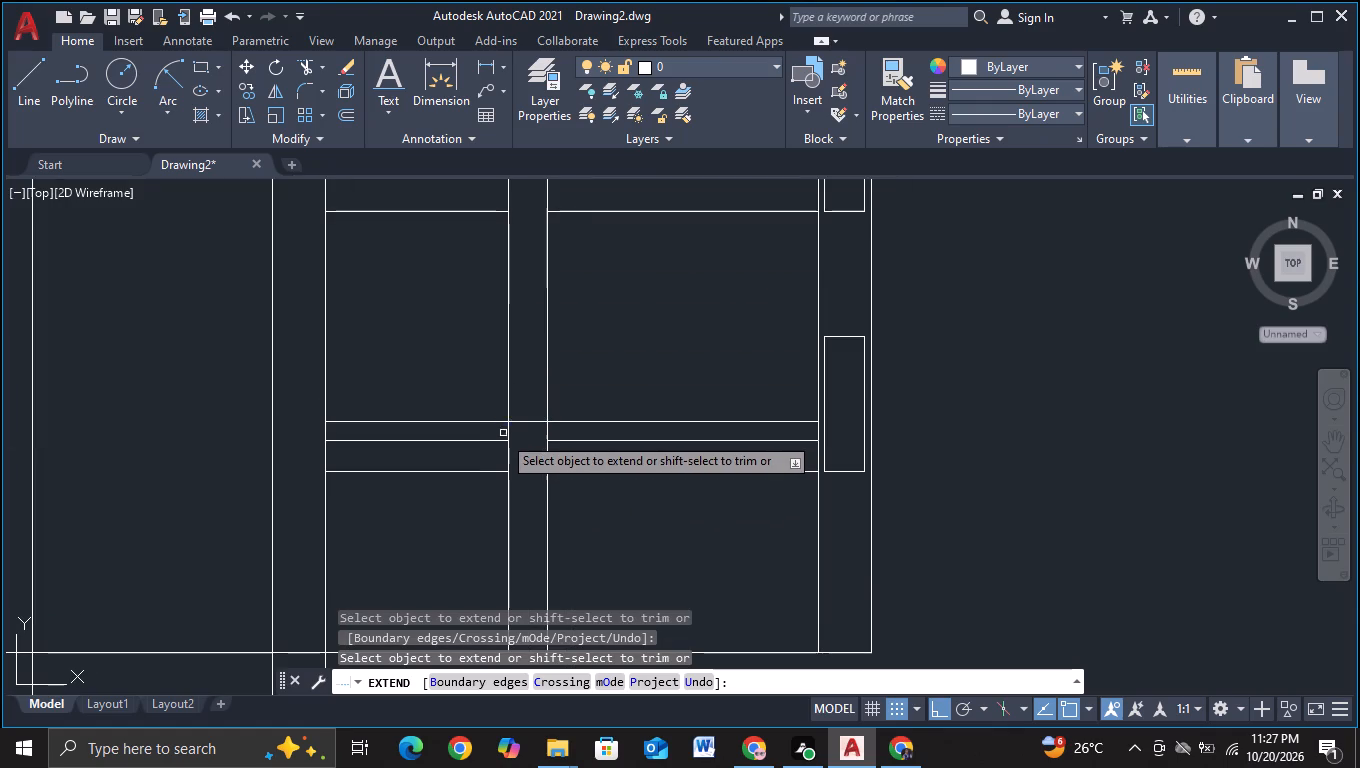
{"action": "left_click", "coordinate": [501, 439]}
{"action": "middle_click_drag", "start_coordinate": [520, 520], "coordinate": [508, 298]}
{"action": "scroll", "coordinate": [521, 382], "scroll_direction": "down", "scroll_amount": 1}
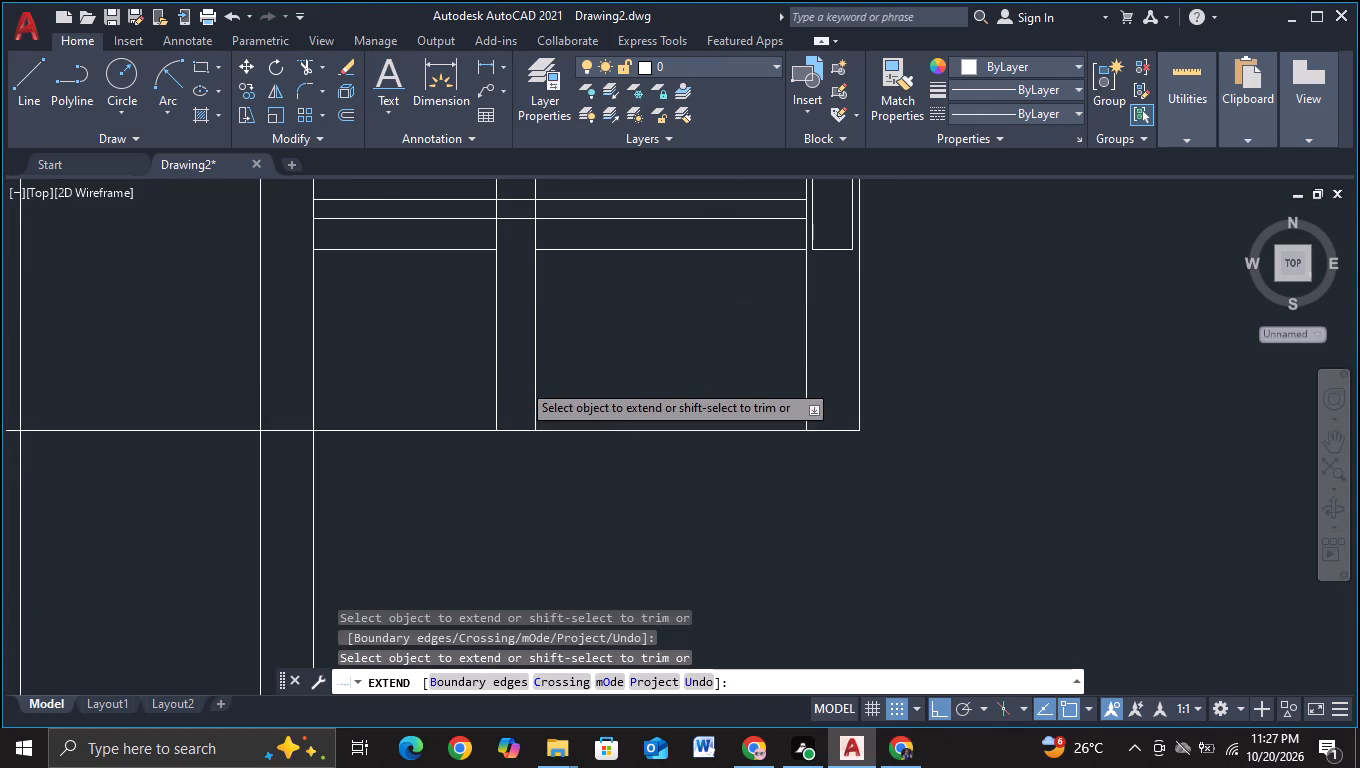
{"action": "key", "text": "Escape"}
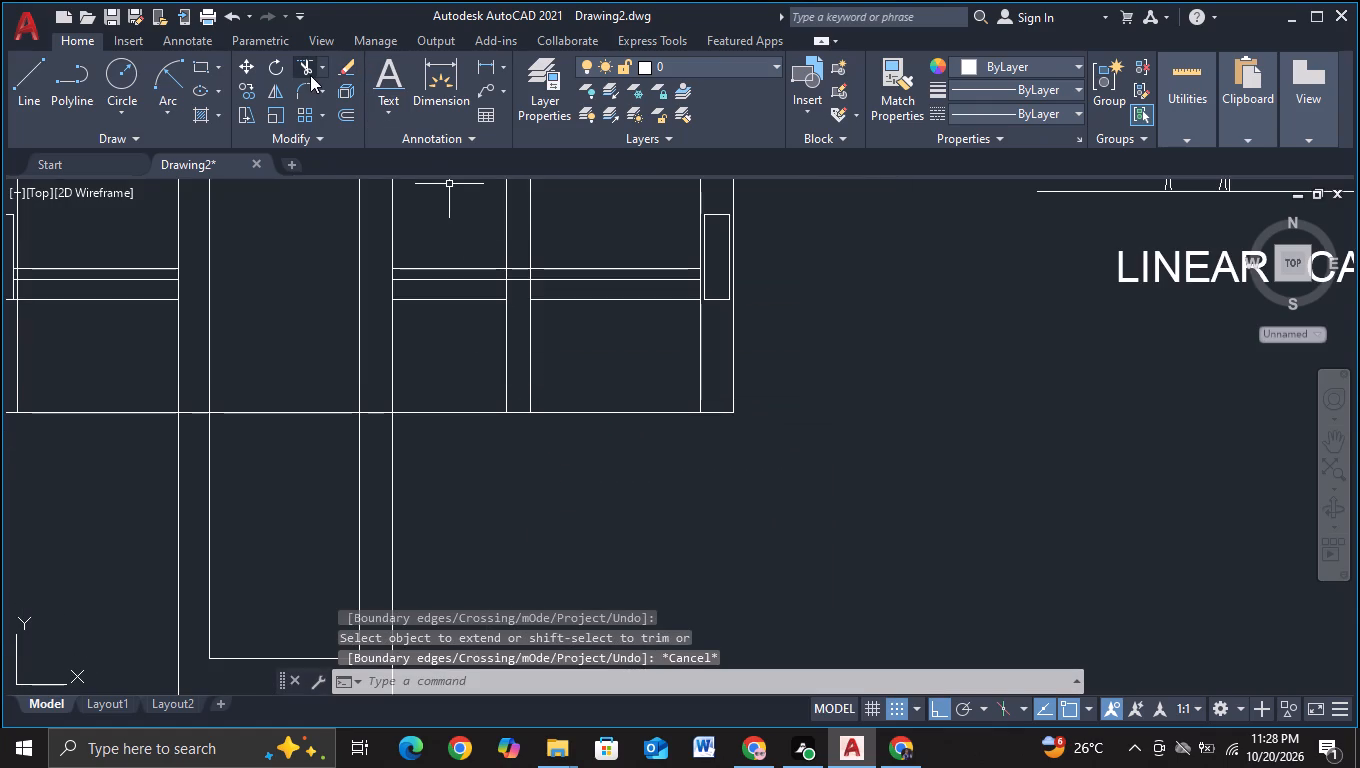
Trim both vertical lines of the column strip between the two lines of the lowest floor band.
{"action": "left_click", "coordinate": [298, 71]}
{"action": "scroll", "coordinate": [581, 310], "scroll_direction": "up", "scroll_amount": 1}
{"action": "left_click", "coordinate": [462, 253]}
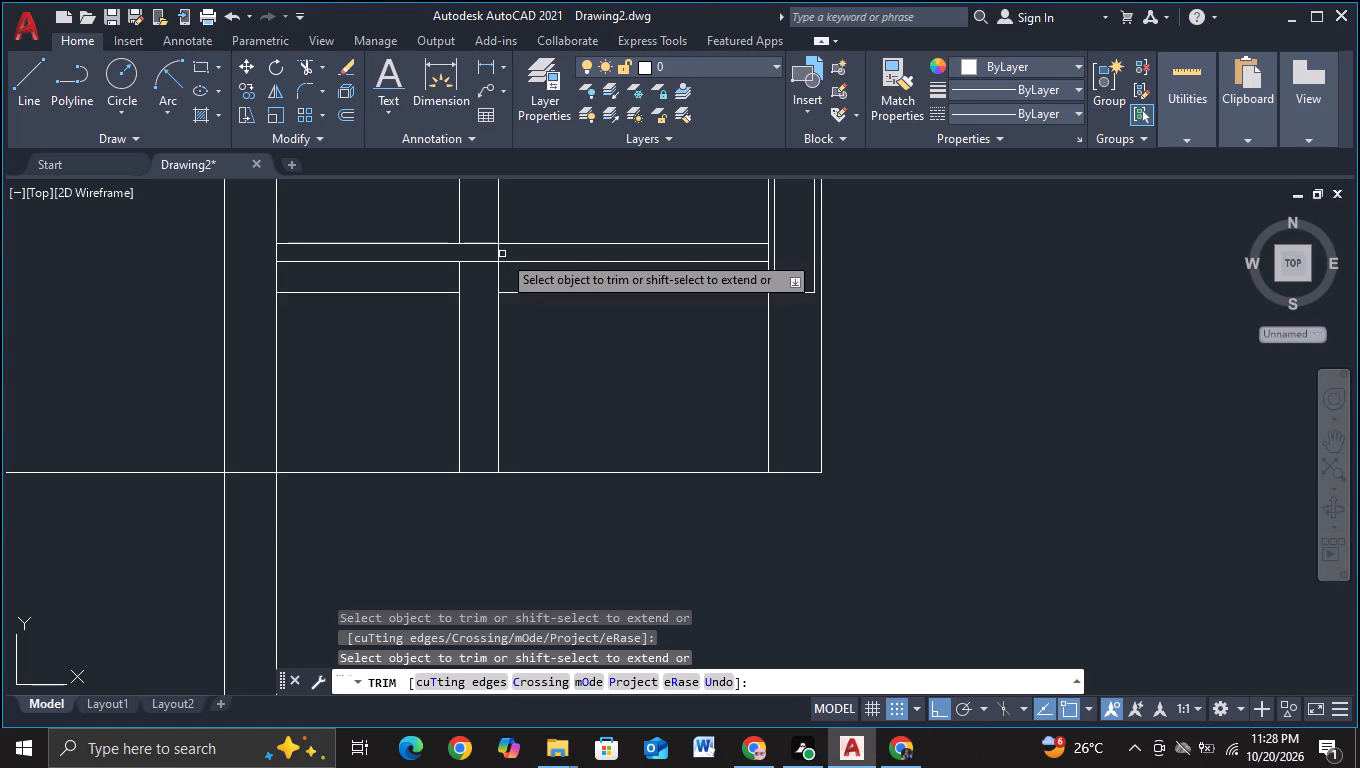
{"action": "left_click_drag", "start_coordinate": [483, 252], "coordinate": [524, 257]}
Trim both vertical lines of the column strip between the band lines at the middle and upper floor bands.
{"action": "scroll", "coordinate": [523, 264], "scroll_direction": "down", "scroll_amount": 1}
{"action": "scroll", "coordinate": [425, 421], "scroll_direction": "down", "scroll_amount": 1}
{"action": "middle_click_drag", "start_coordinate": [465, 464], "coordinate": [487, 465]}
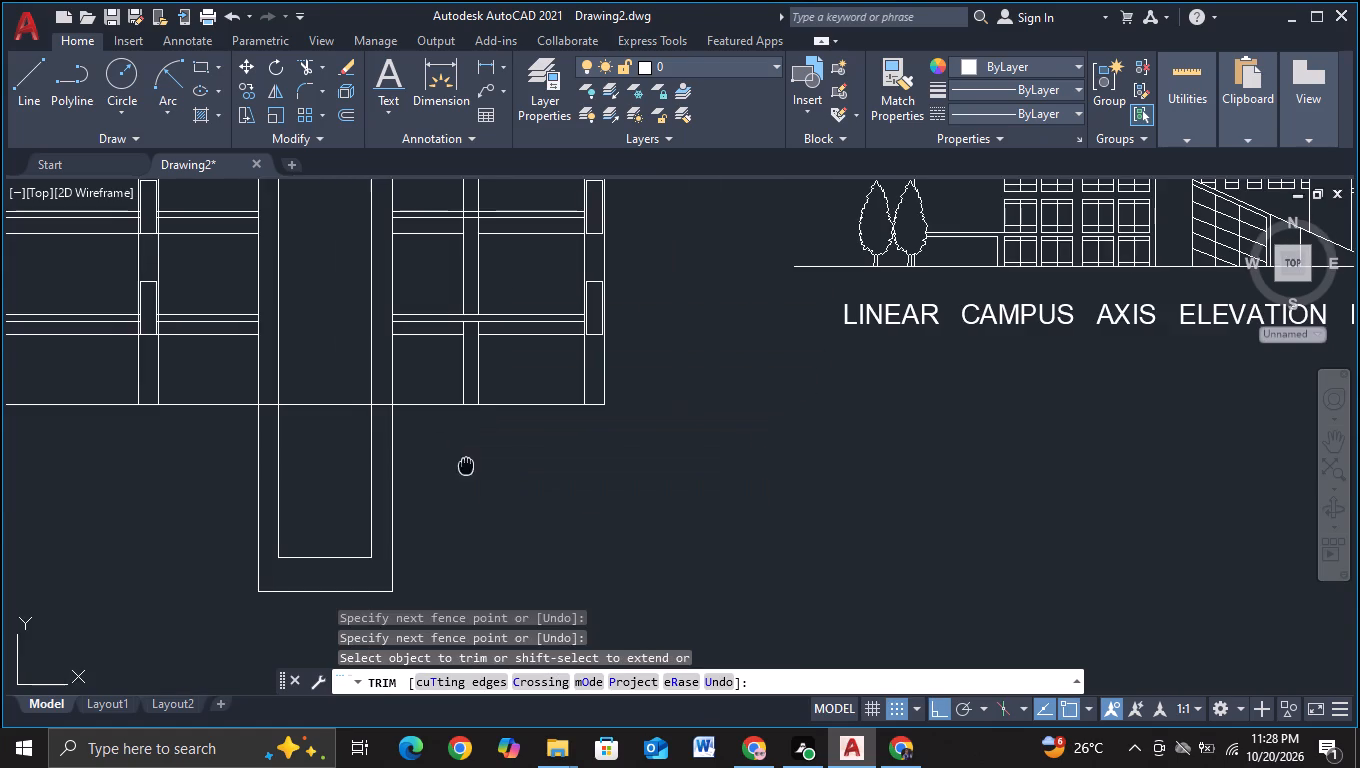
{"action": "middle_click_drag", "start_coordinate": [487, 465], "coordinate": [647, 500]}
{"action": "middle_click_drag", "start_coordinate": [678, 304], "coordinate": [647, 536]}
{"action": "scroll", "coordinate": [641, 529], "scroll_direction": "up", "scroll_amount": 1}
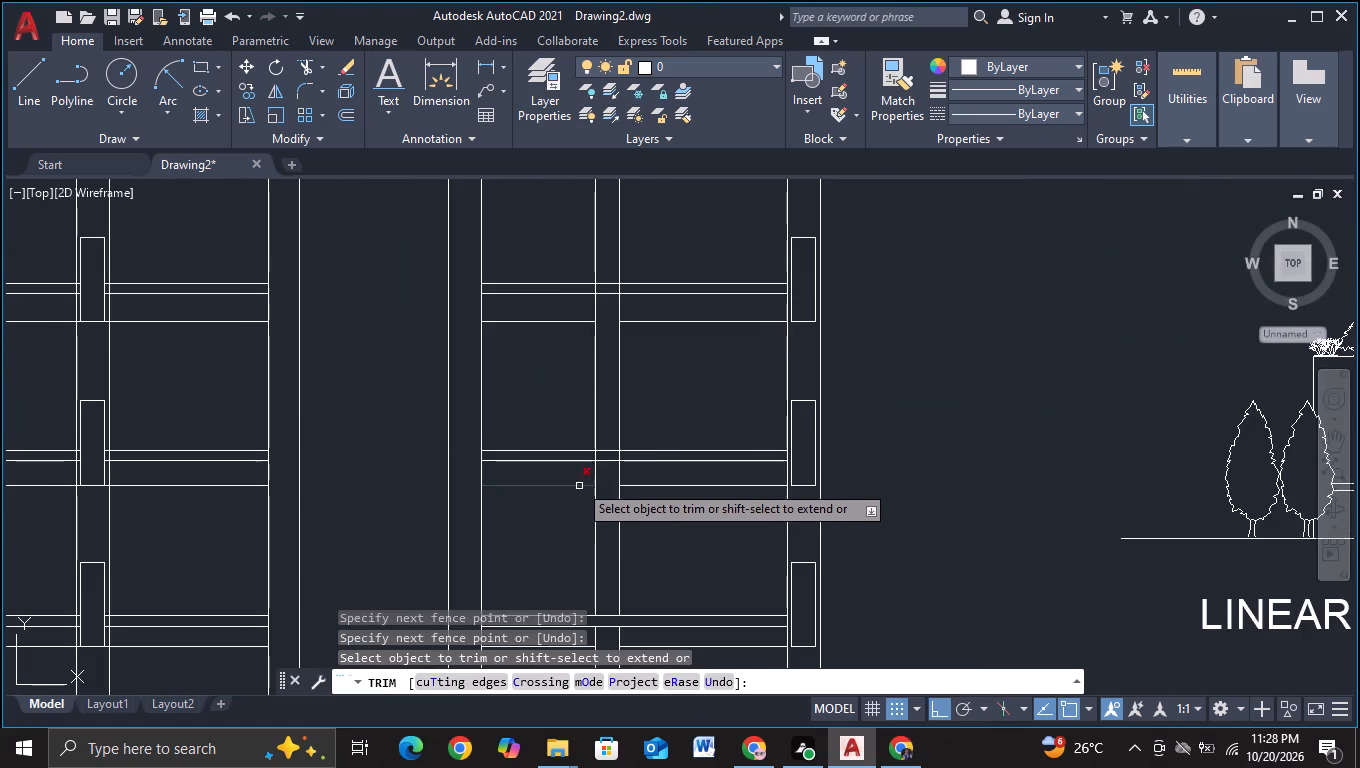
{"action": "scroll", "coordinate": [587, 468], "scroll_direction": "up", "scroll_amount": 1}
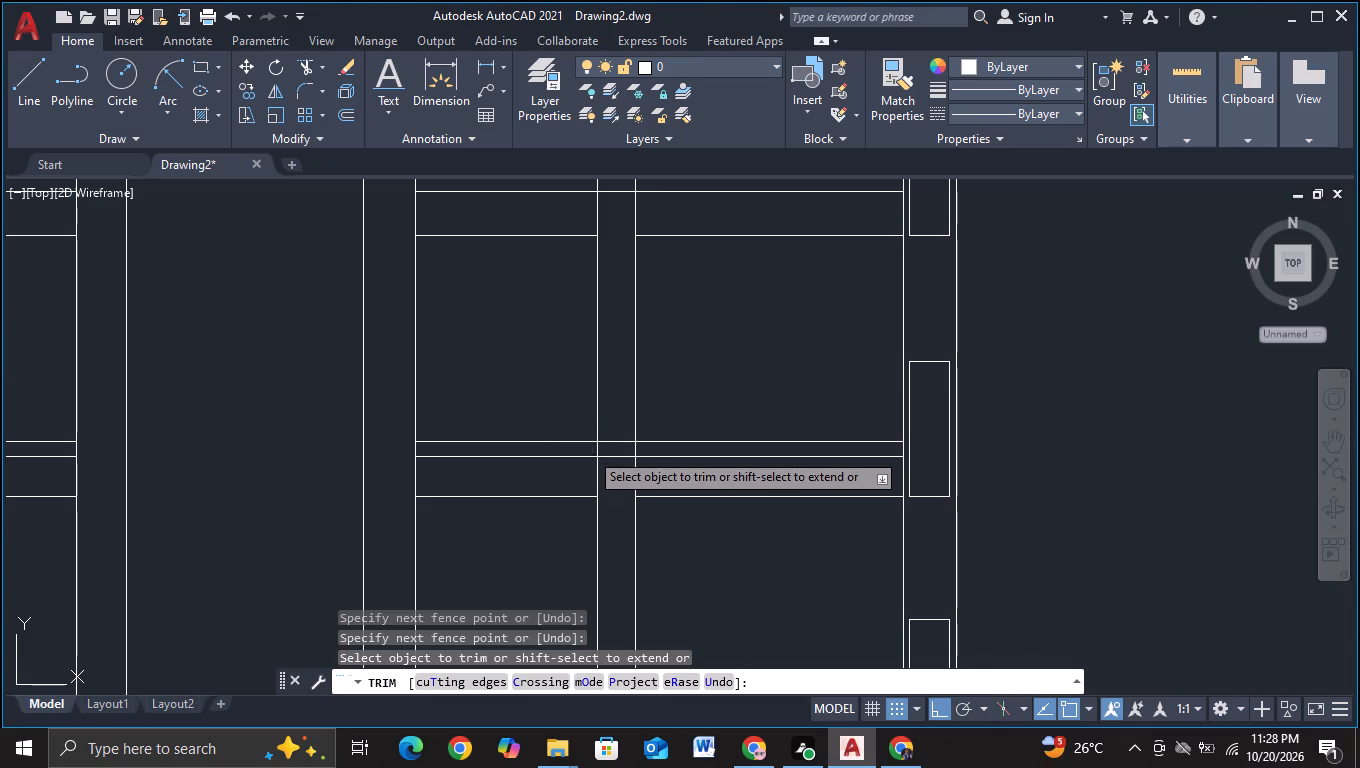
{"action": "left_click", "coordinate": [589, 451]}
{"action": "left_click", "coordinate": [644, 450]}
{"action": "middle_click_drag", "start_coordinate": [719, 348], "coordinate": [708, 577]}
{"action": "scroll", "coordinate": [629, 448], "scroll_direction": "up", "scroll_amount": 2}
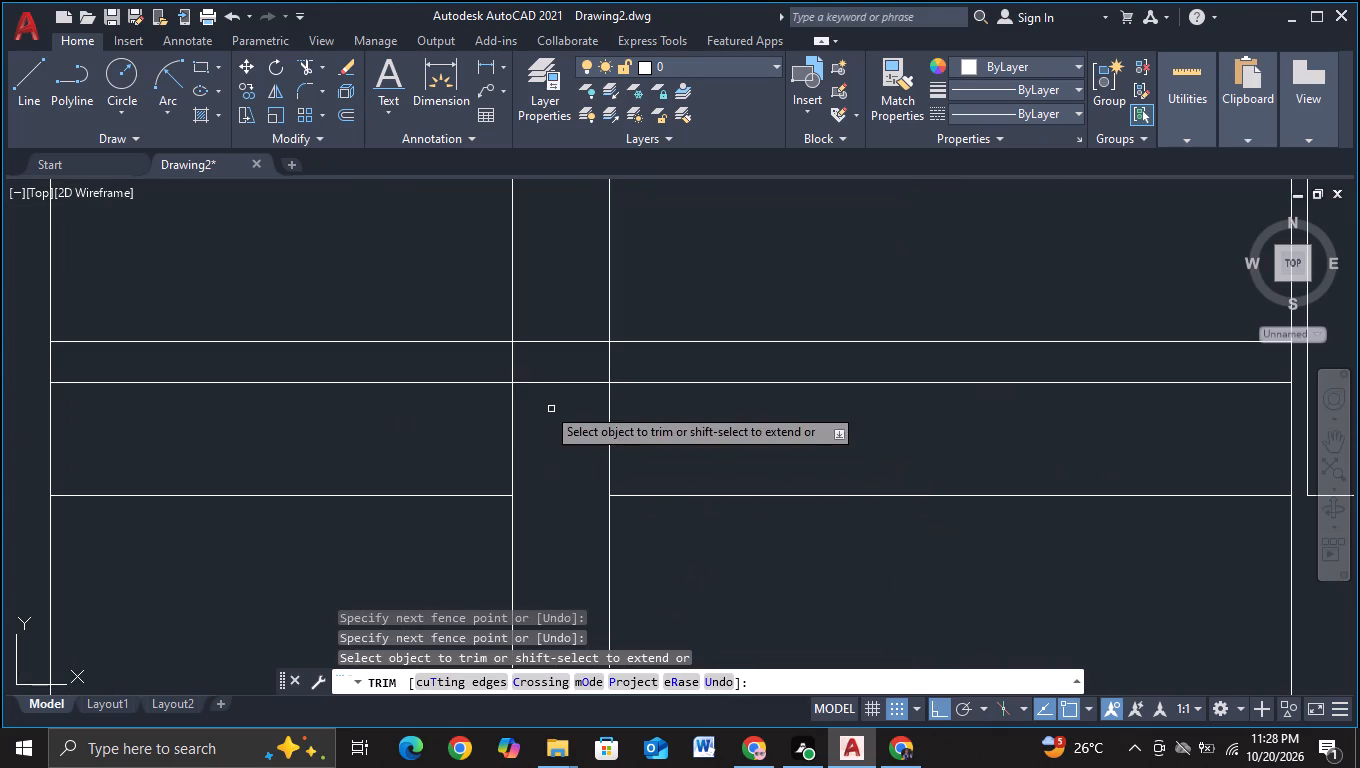
{"action": "left_click_drag", "start_coordinate": [488, 356], "coordinate": [516, 361]}
{"action": "left_click", "coordinate": [662, 359]}
{"action": "scroll", "coordinate": [842, 259], "scroll_direction": "down", "scroll_amount": 2}
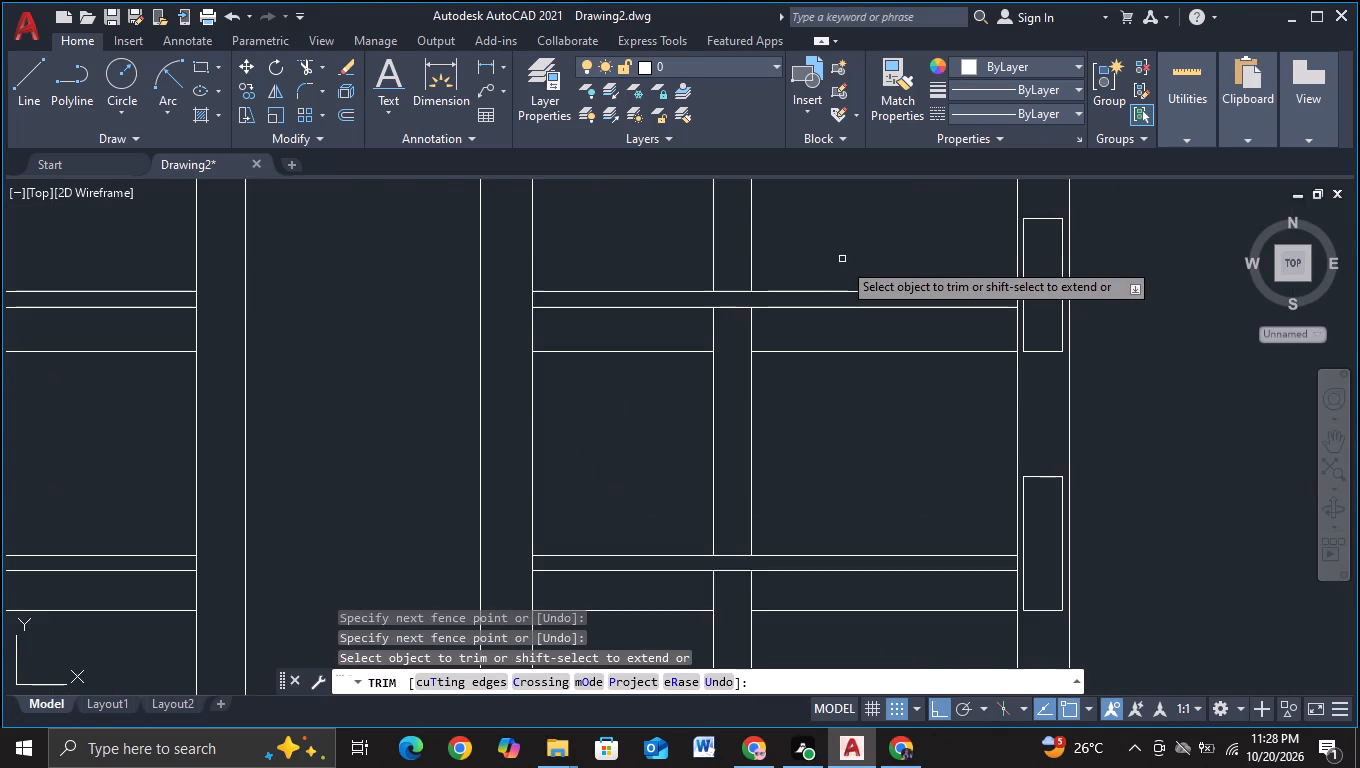
{"action": "scroll", "coordinate": [843, 263], "scroll_direction": "down", "scroll_amount": 2}
{"action": "middle_click_drag", "start_coordinate": [850, 268], "coordinate": [684, 419]}
{"action": "middle_click_drag", "start_coordinate": [683, 384], "coordinate": [698, 312]}
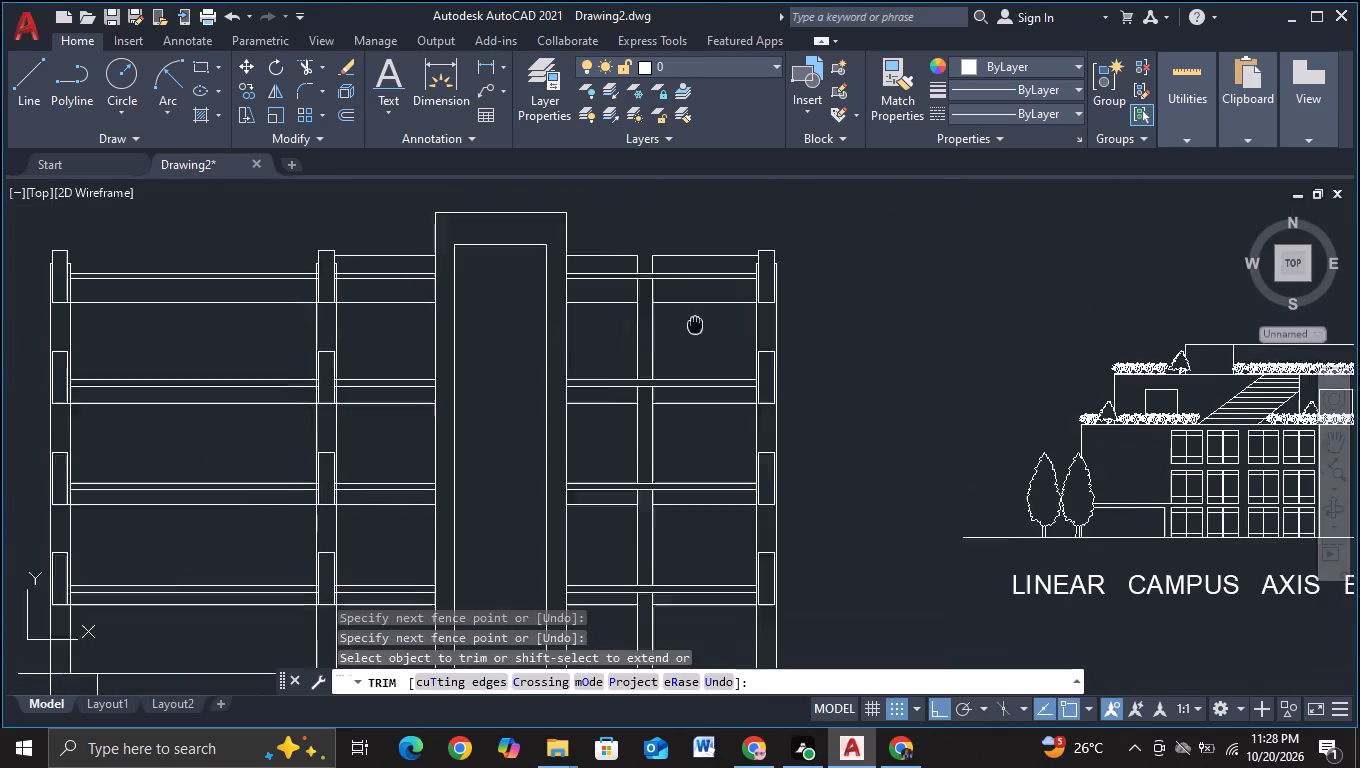
{"action": "middle_click_drag", "start_coordinate": [698, 312], "coordinate": [699, 307]}
{"action": "middle_click_drag", "start_coordinate": [812, 477], "coordinate": [806, 385]}
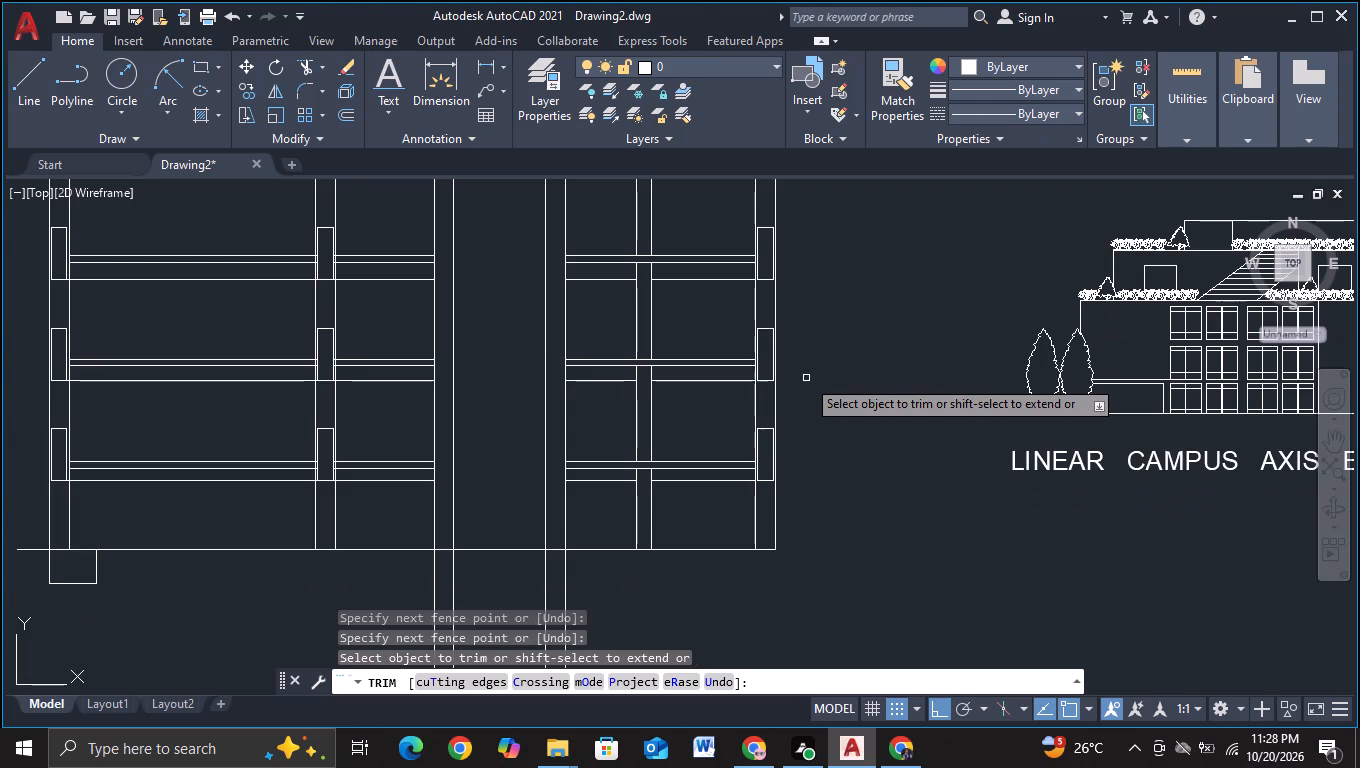
{"action": "key", "text": "Escape"}
Trim away the part of the inner tower's panel that rises above the lowest floor band, beside the tall frame.
{"action": "middle_click_drag", "start_coordinate": [854, 466], "coordinate": [857, 400]}
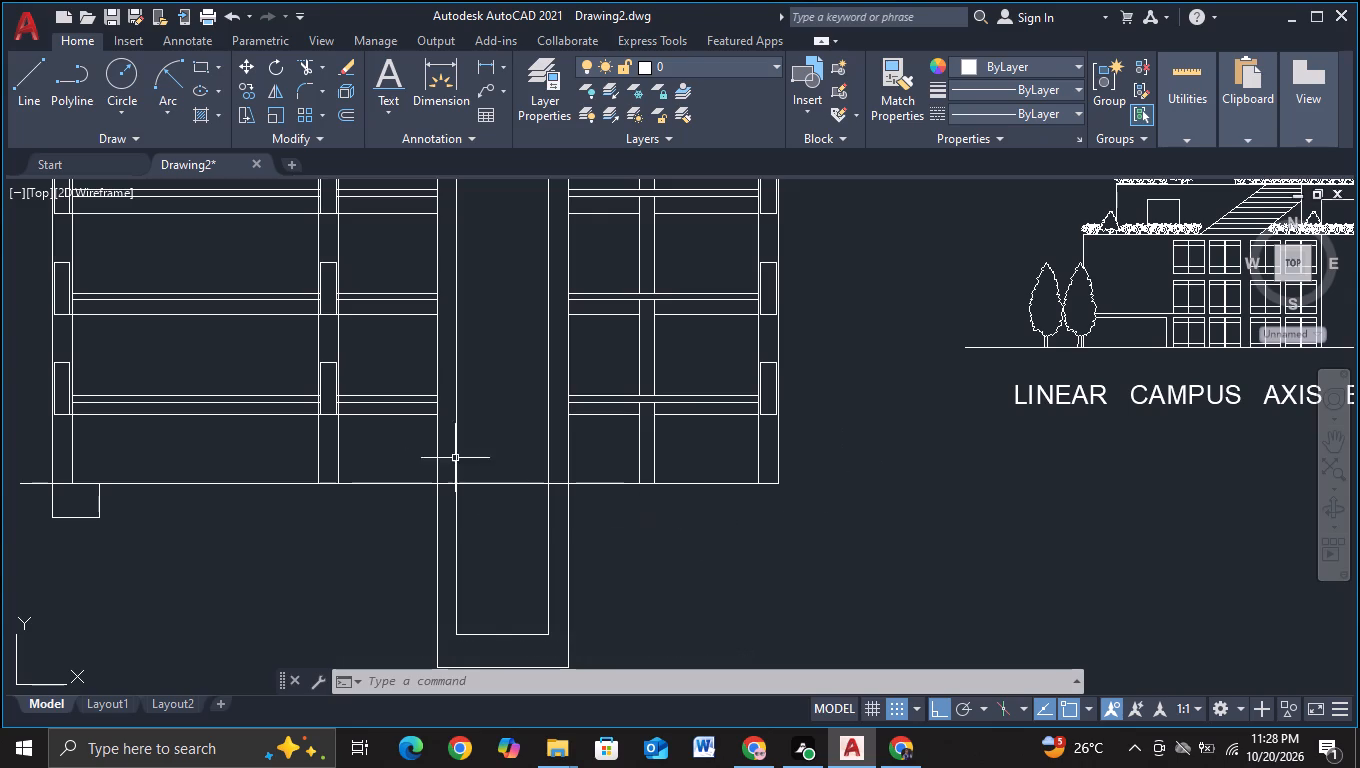
{"action": "scroll", "coordinate": [375, 394], "scroll_direction": "up", "scroll_amount": 2}
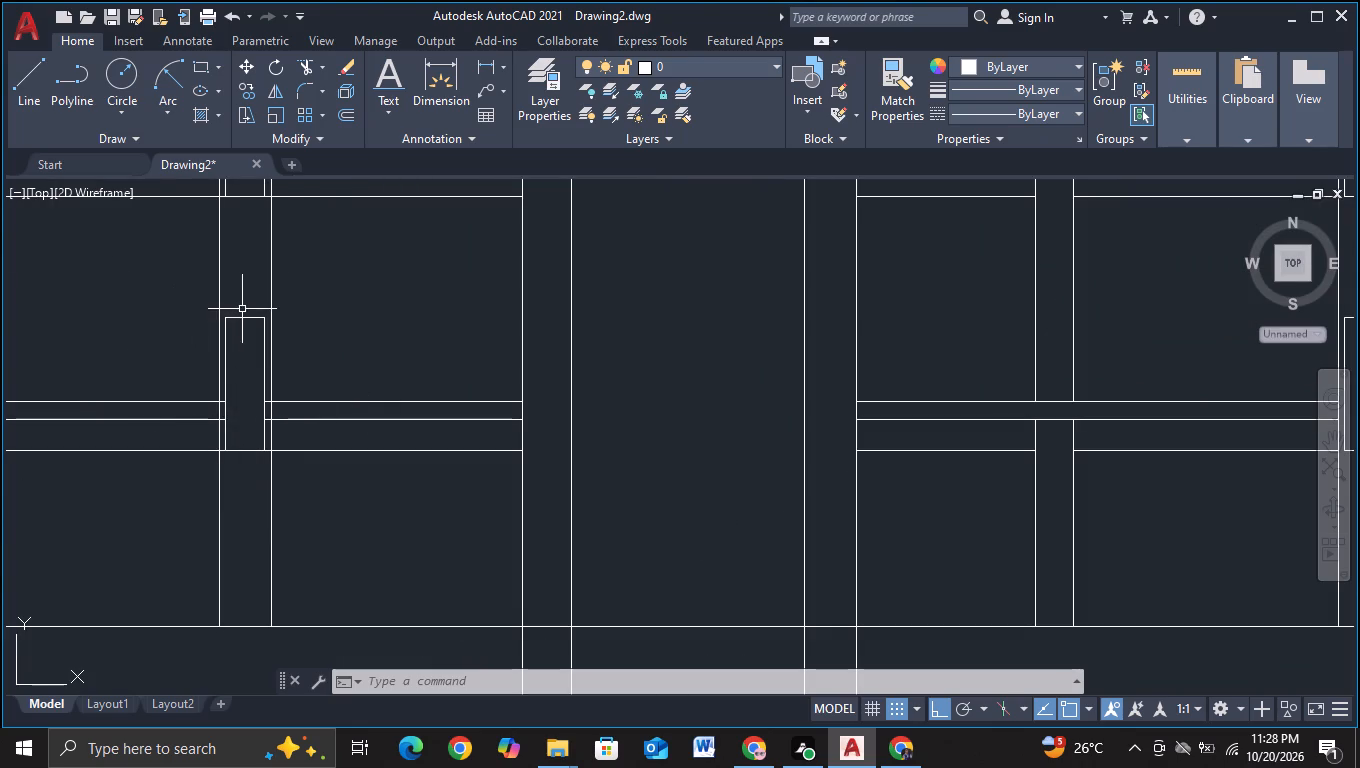
{"action": "left_click", "coordinate": [299, 65]}
{"action": "left_click", "coordinate": [224, 386]}
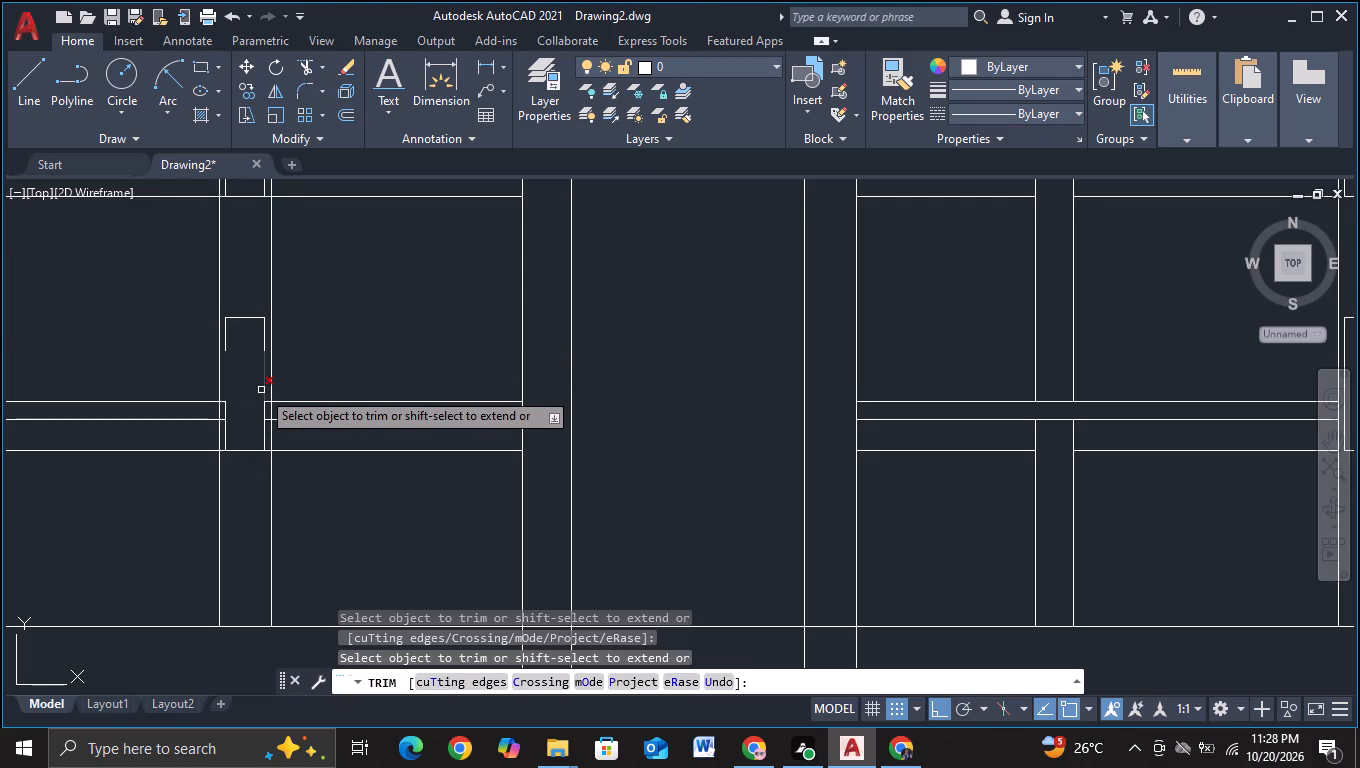
{"action": "left_click", "coordinate": [261, 390]}
{"action": "left_click_drag", "start_coordinate": [237, 314], "coordinate": [249, 352]}
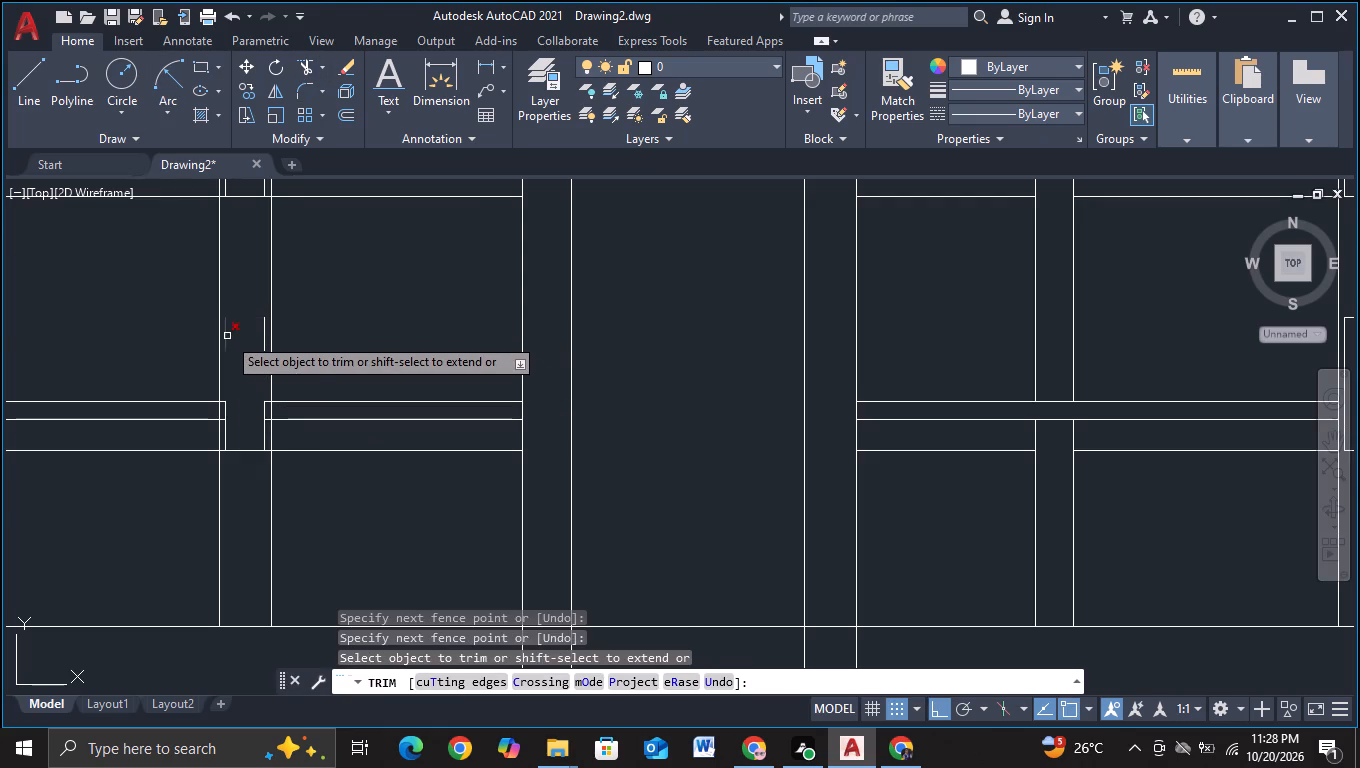
{"action": "left_click", "coordinate": [227, 336]}
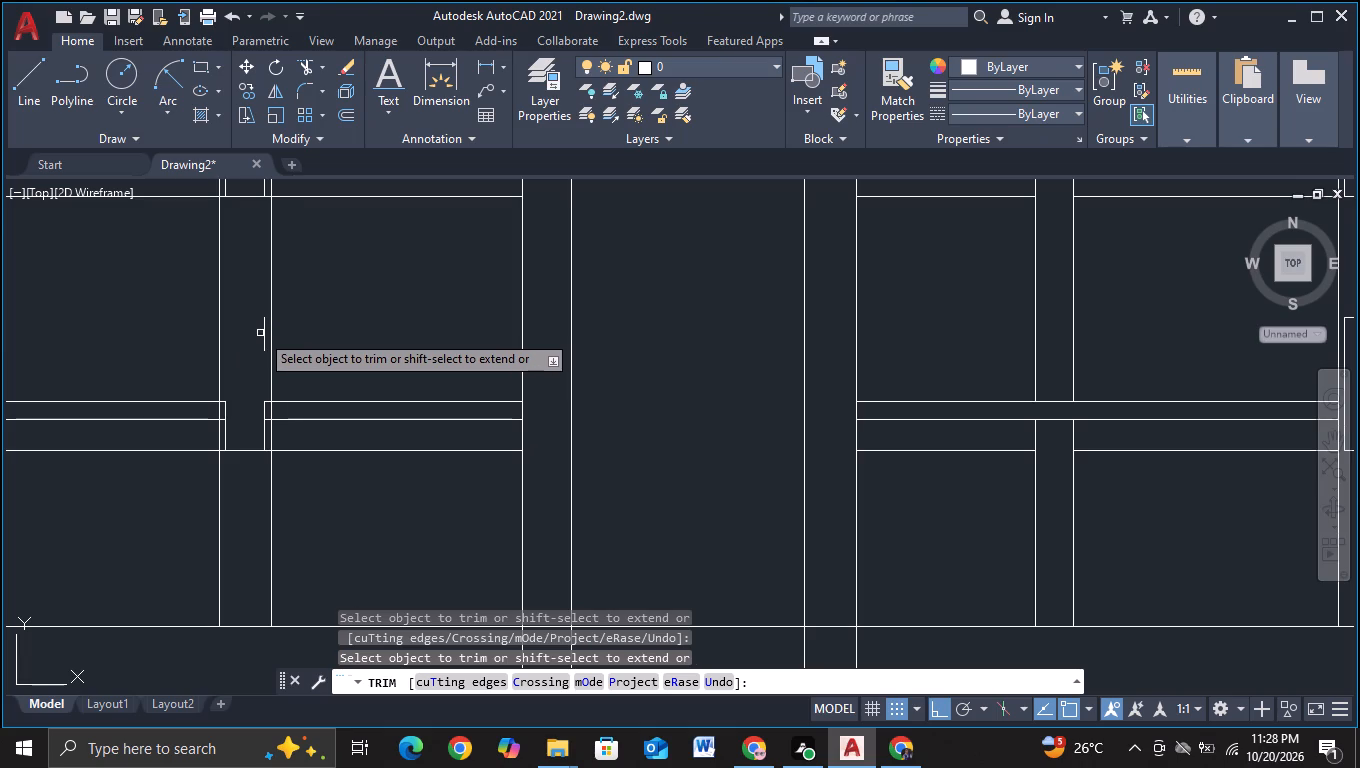
{"action": "left_click", "coordinate": [264, 333]}
Trim away the part of the inner tower's panel that rises above the middle floor band.
{"action": "scroll", "coordinate": [412, 278], "scroll_direction": "down", "scroll_amount": 2}
{"action": "middle_click_drag", "start_coordinate": [412, 278], "coordinate": [363, 444]}
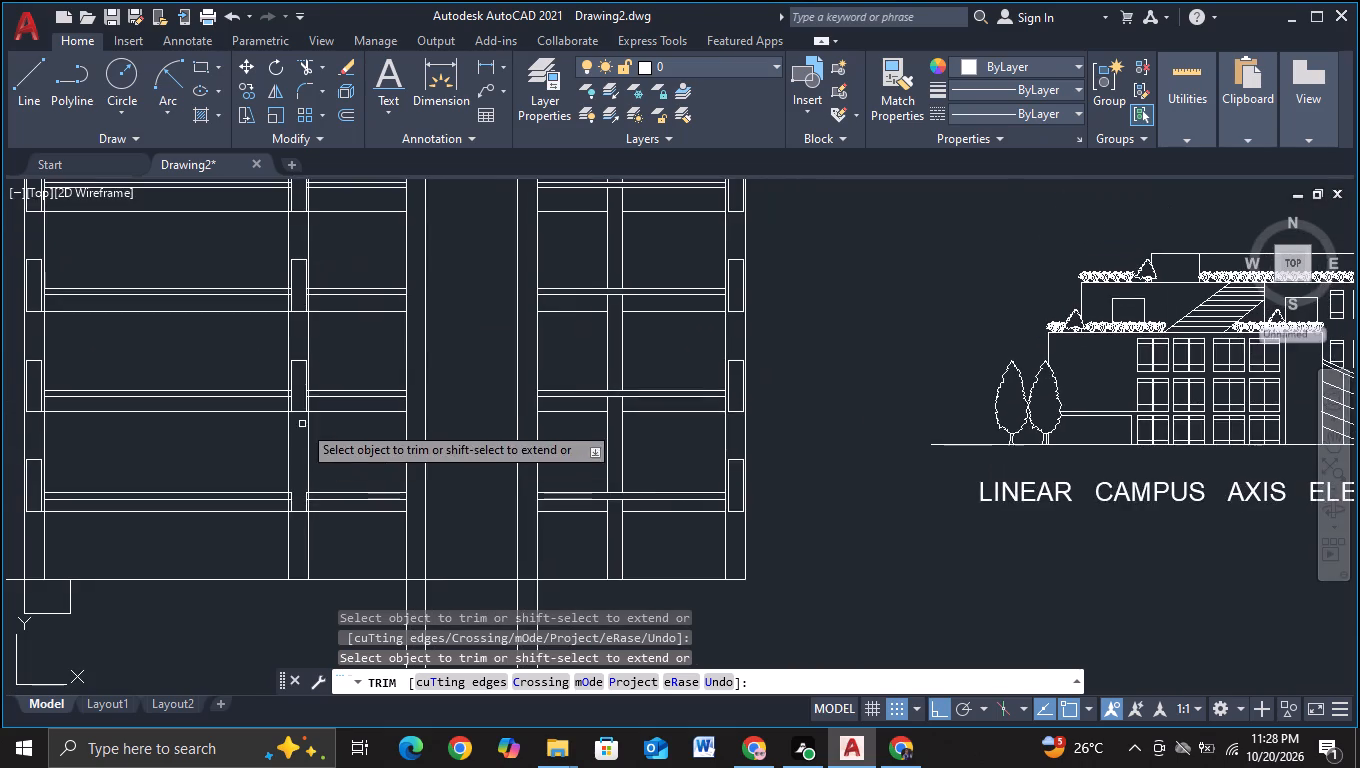
{"action": "scroll", "coordinate": [303, 388], "scroll_direction": "up", "scroll_amount": 2}
{"action": "left_click_drag", "start_coordinate": [290, 306], "coordinate": [282, 368]}
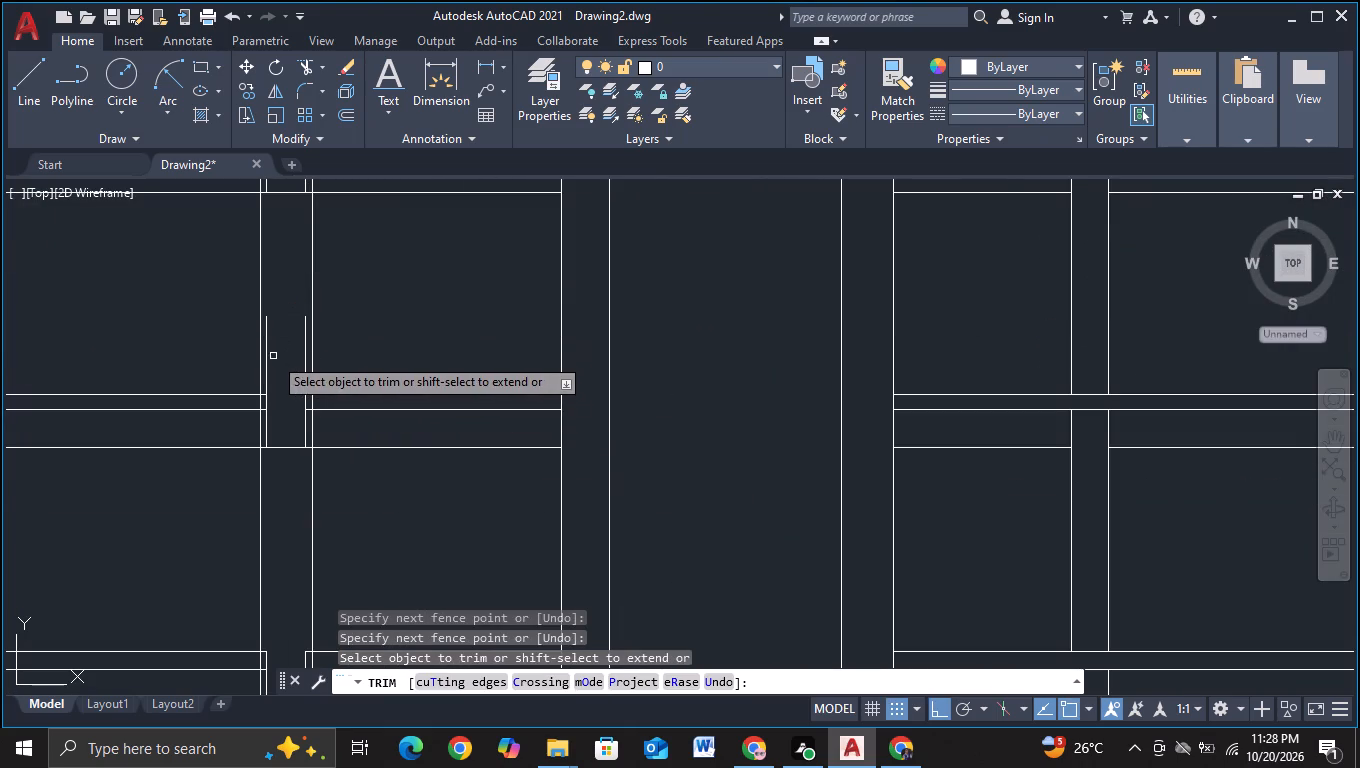
{"action": "left_click", "coordinate": [266, 365]}
{"action": "left_click", "coordinate": [266, 349]}
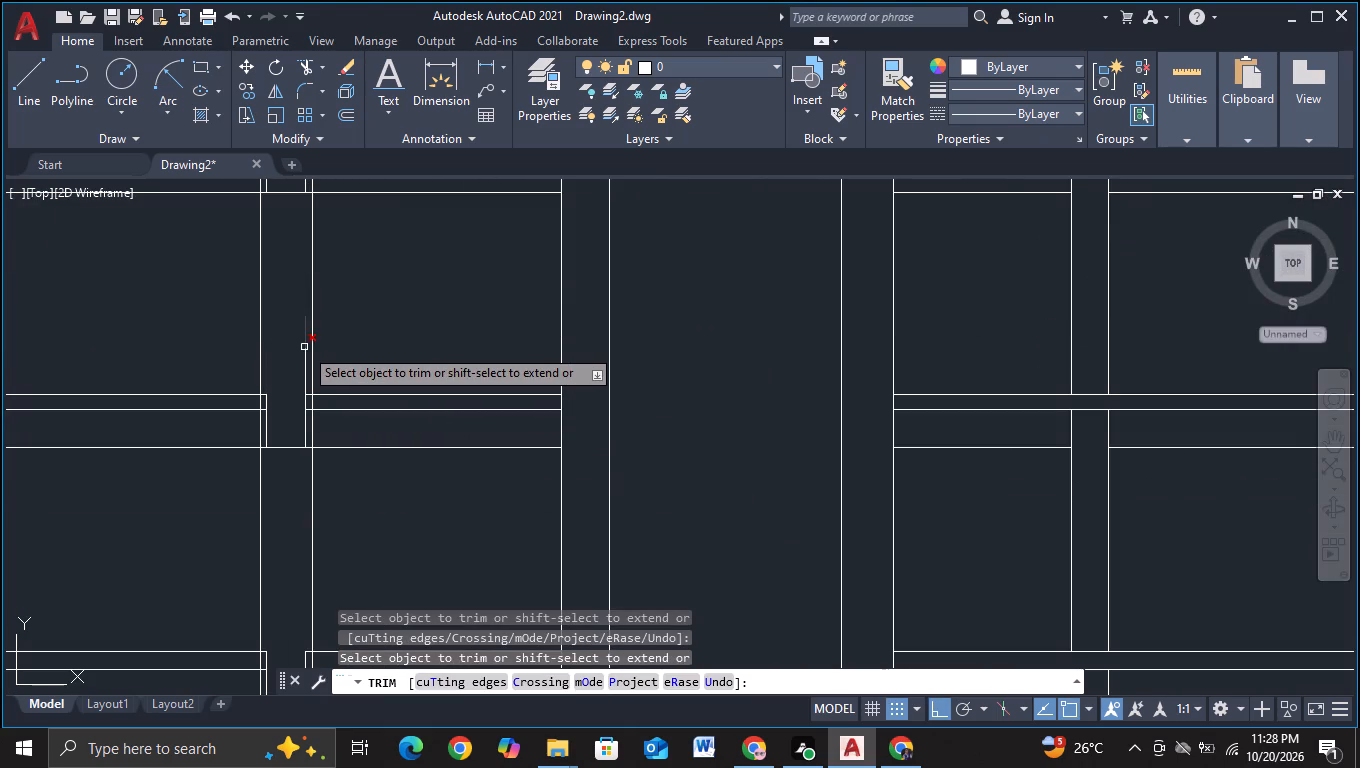
{"action": "left_click", "coordinate": [304, 347]}
{"action": "left_click", "coordinate": [302, 356]}
Trim away the part of the inner tower's panel that rises above the floor band just below roof level.
{"action": "middle_click_drag", "start_coordinate": [463, 314], "coordinate": [440, 561]}
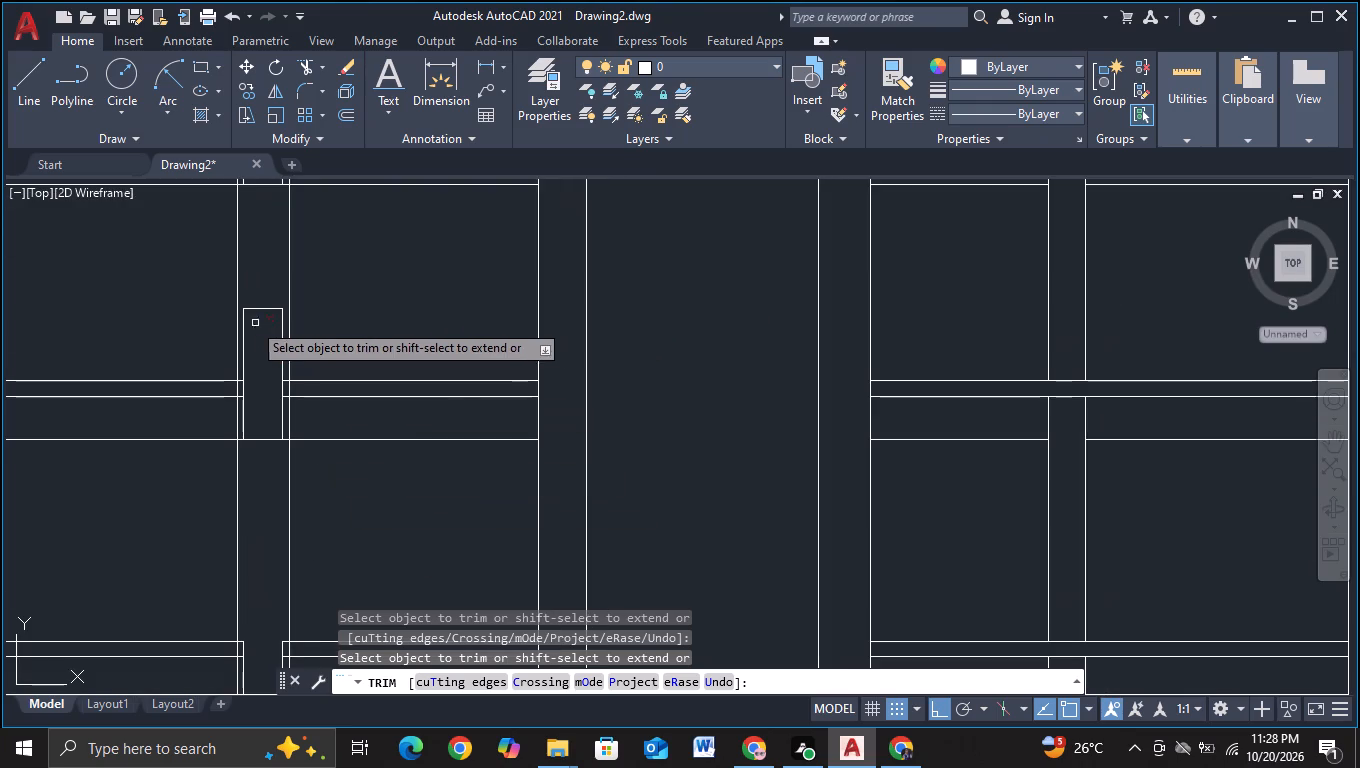
{"action": "left_click", "coordinate": [244, 311]}
{"action": "left_click", "coordinate": [241, 340]}
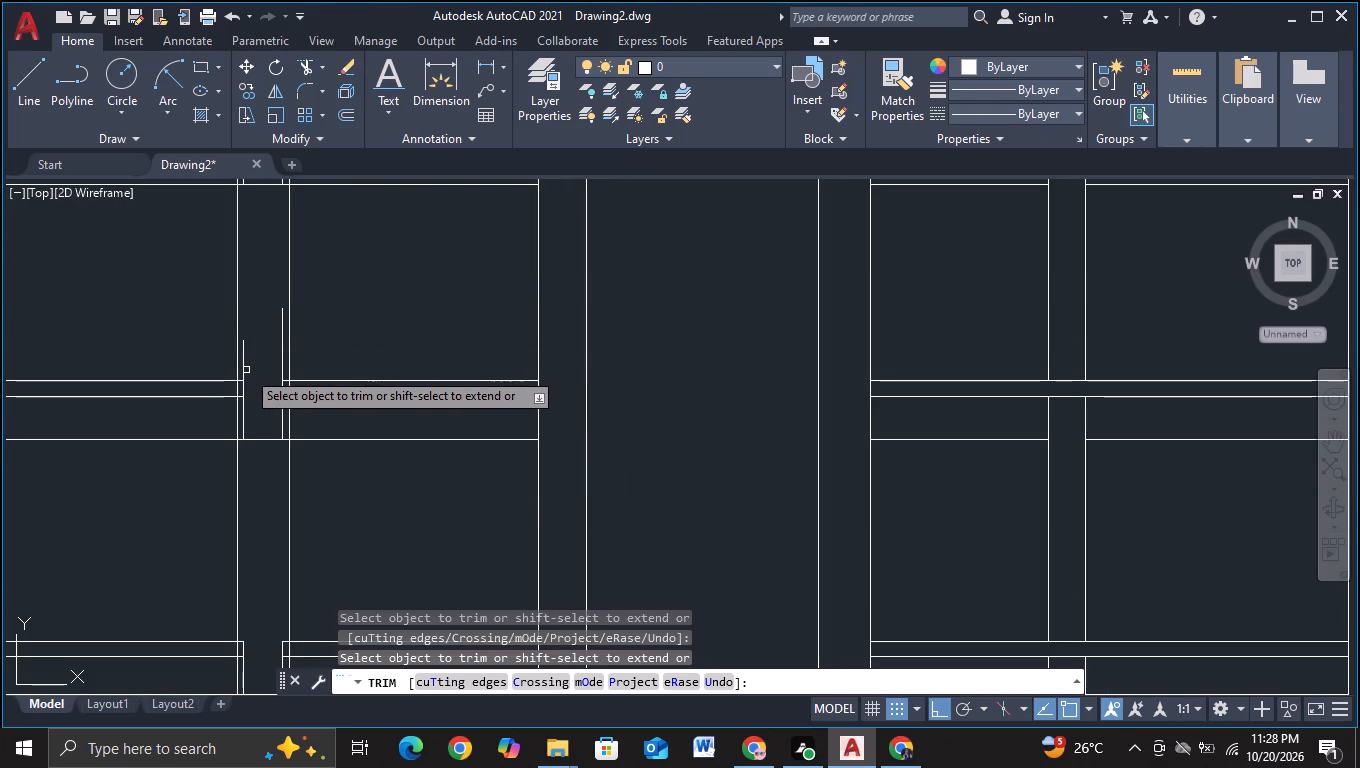
{"action": "left_click", "coordinate": [243, 368]}
{"action": "left_click", "coordinate": [278, 353]}
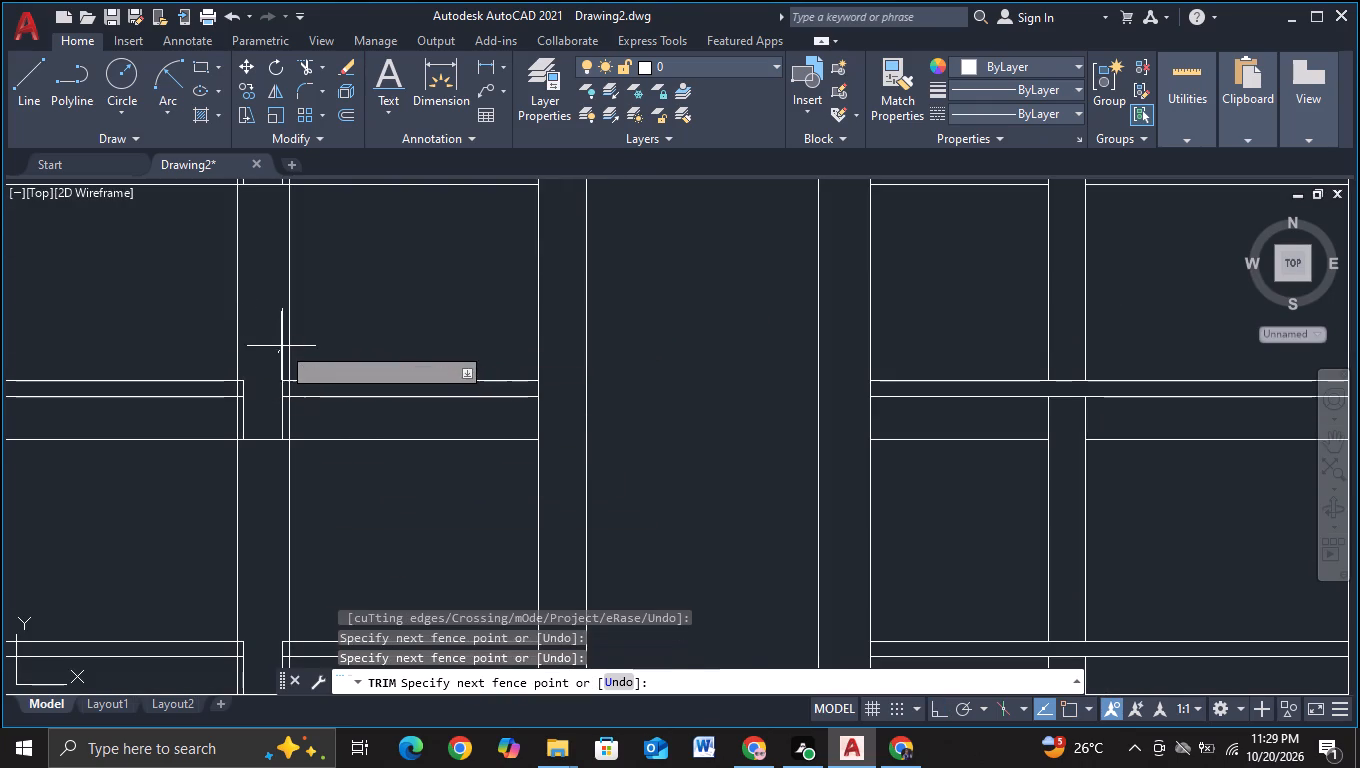
{"action": "left_click", "coordinate": [282, 343]}
{"action": "left_click", "coordinate": [282, 336]}
{"action": "middle_click_drag", "start_coordinate": [405, 339], "coordinate": [406, 529]}
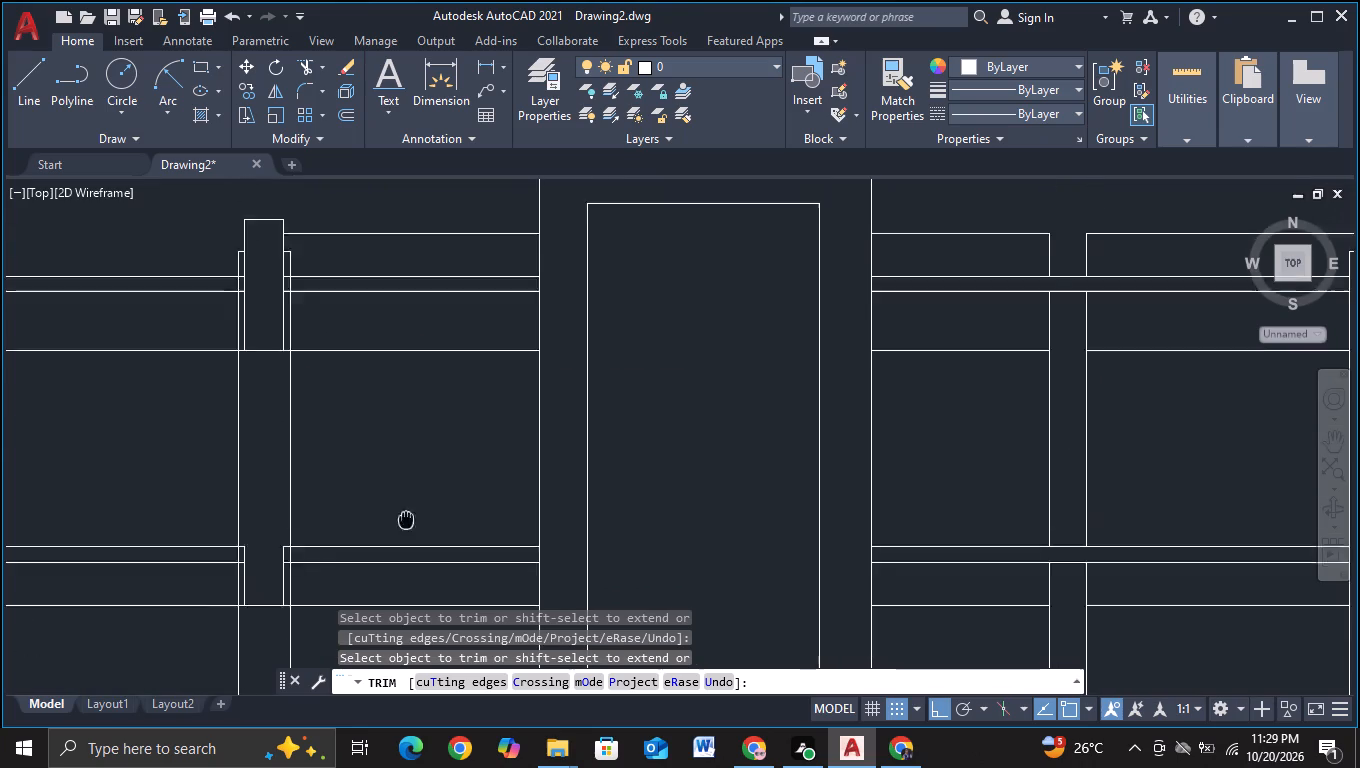
{"action": "middle_click_drag", "start_coordinate": [406, 529], "coordinate": [405, 531]}
{"action": "scroll", "coordinate": [323, 433], "scroll_direction": "down", "scroll_amount": 1}
{"action": "middle_click_drag", "start_coordinate": [340, 471], "coordinate": [340, 404]}
{"action": "scroll", "coordinate": [339, 429], "scroll_direction": "up", "scroll_amount": 1}
{"action": "middle_click_drag", "start_coordinate": [334, 433], "coordinate": [394, 333]}
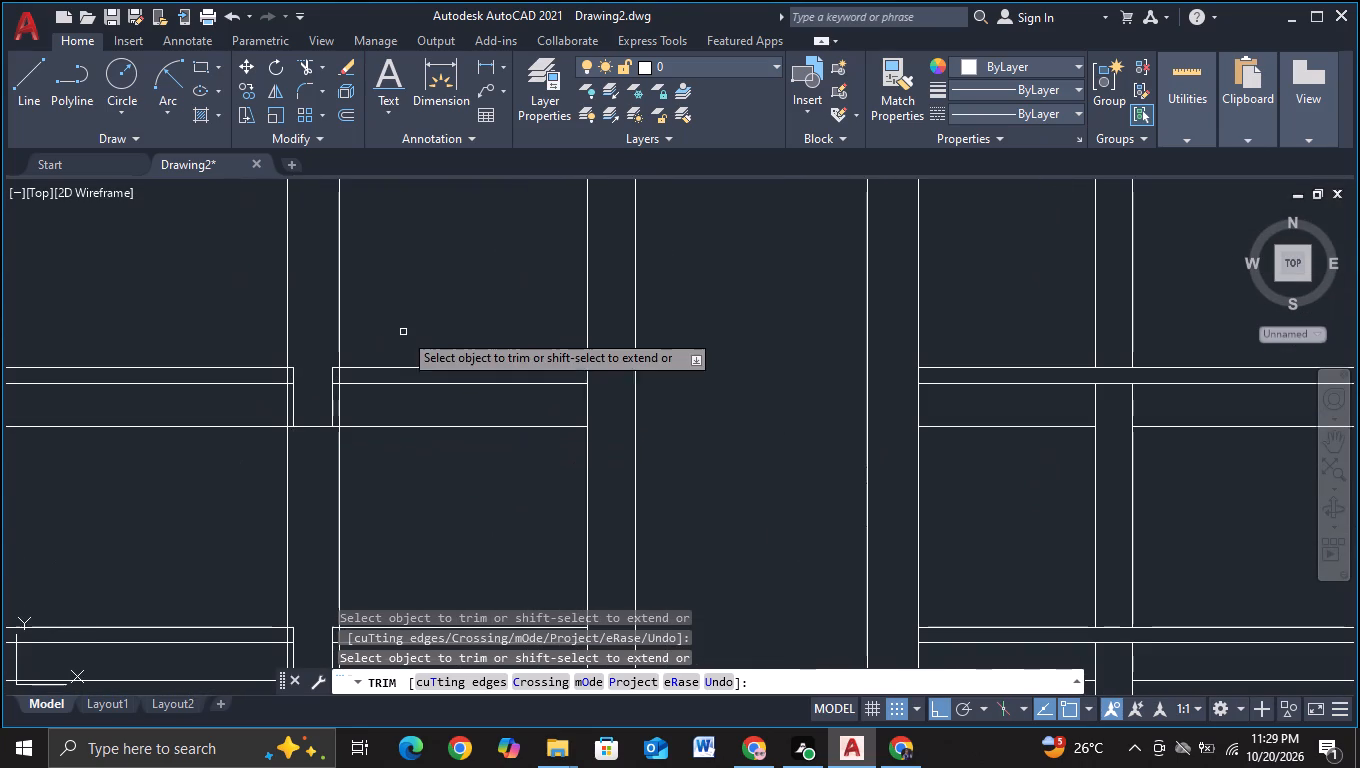
{"action": "middle_click_drag", "start_coordinate": [414, 316], "coordinate": [417, 291]}
{"action": "key", "text": "Escape"}
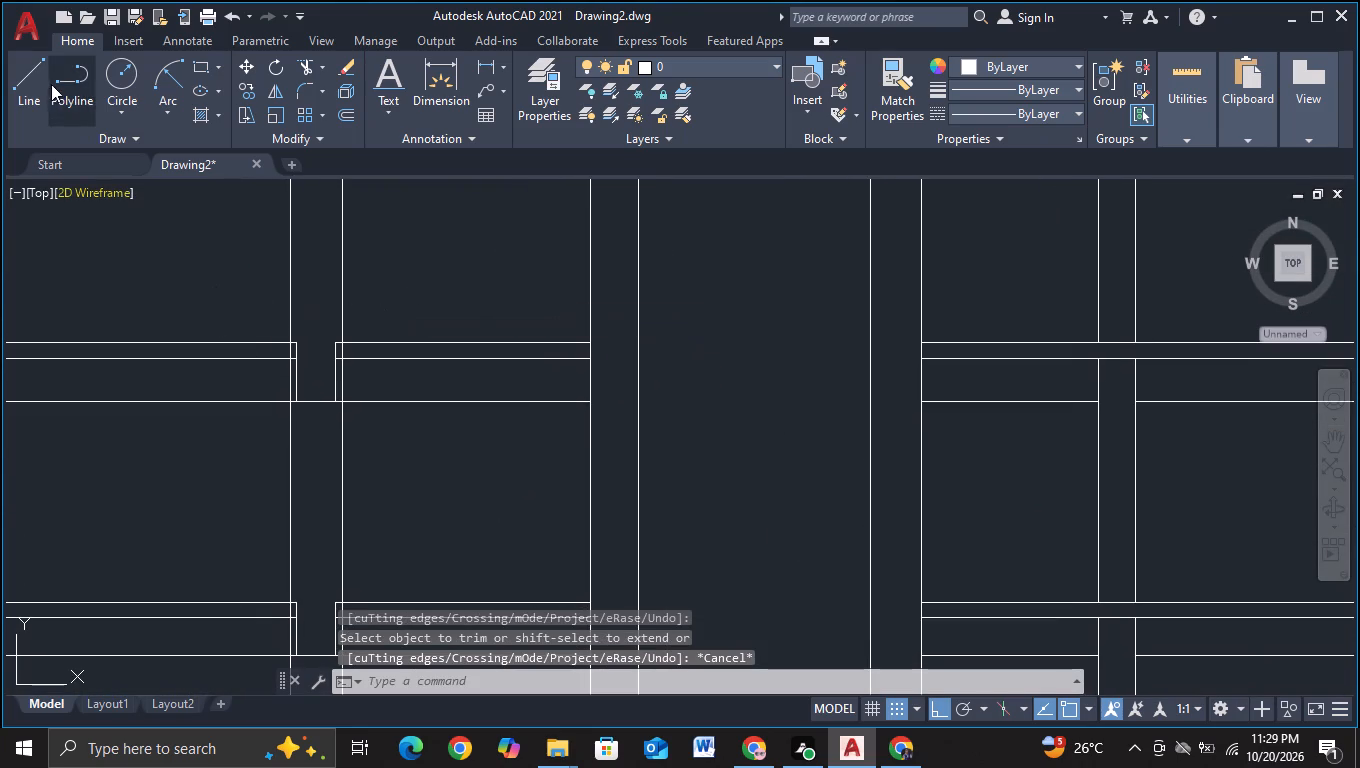
Extend the top line of the floor band just below roof level across the inner tower's panel to close its top.
{"action": "left_click", "coordinate": [31, 90]}
{"action": "key", "text": "Escape"}
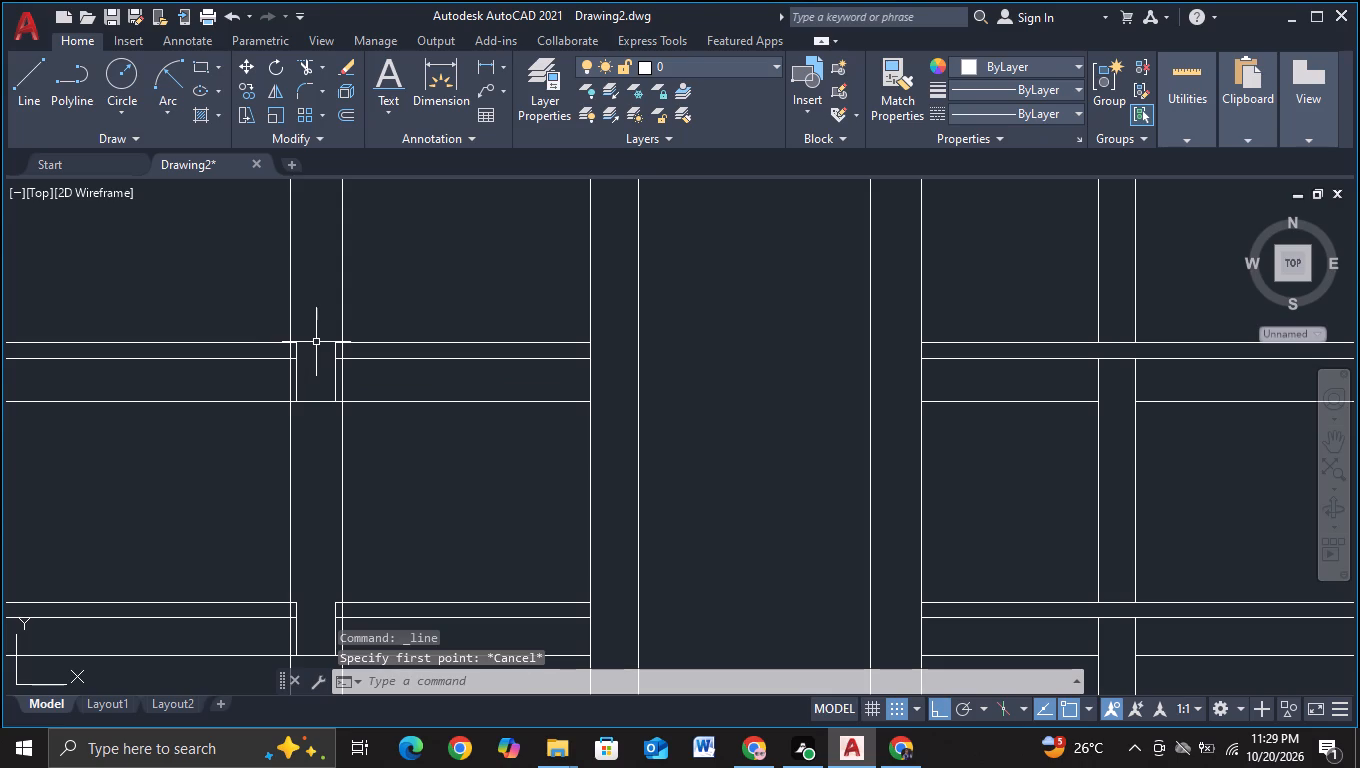
{"action": "key", "text": "e"}
{"action": "left_click", "coordinate": [353, 399]}
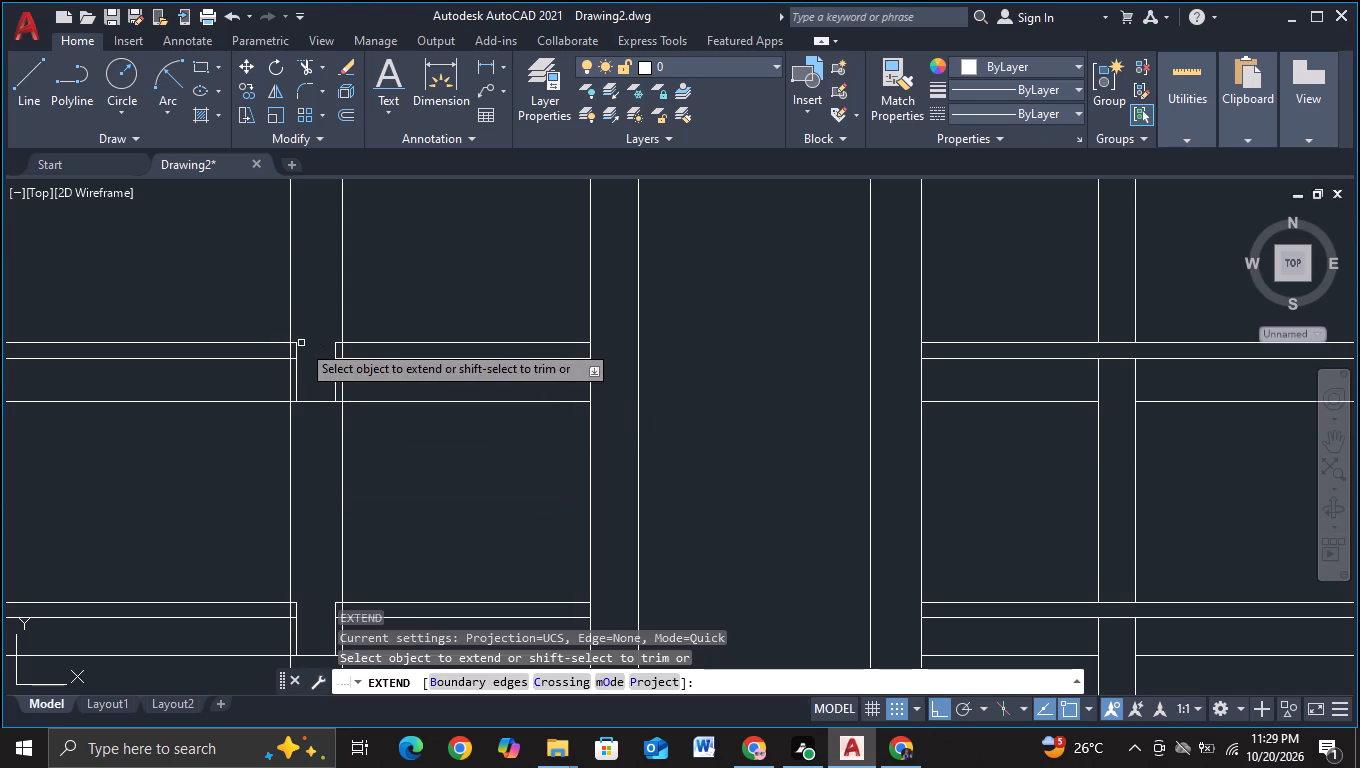
{"action": "scroll", "coordinate": [293, 343], "scroll_direction": "up", "scroll_amount": 2}
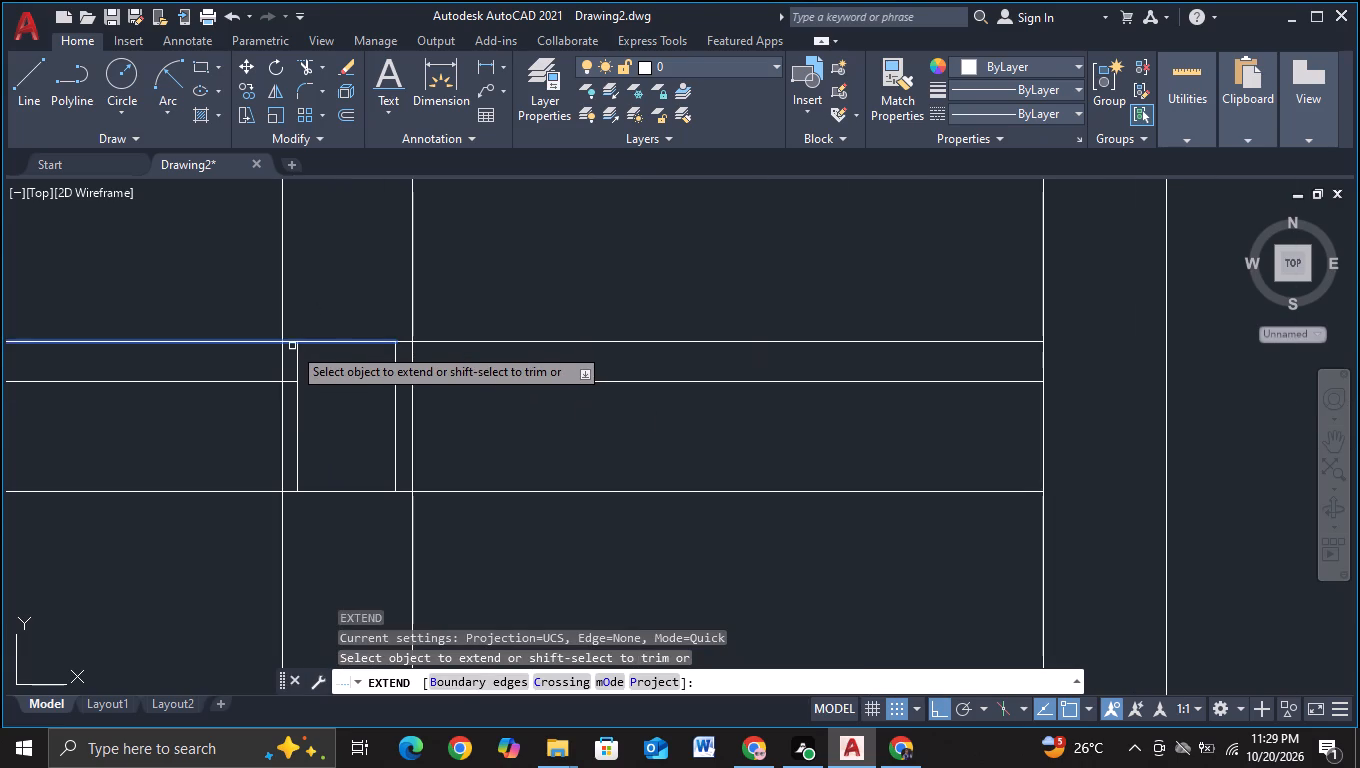
{"action": "left_click", "coordinate": [290, 343]}
{"action": "scroll", "coordinate": [301, 346], "scroll_direction": "down", "scroll_amount": 3}
Extend the top line of the middle floor band across the inner tower to close the panel's top.
{"action": "middle_click_drag", "start_coordinate": [311, 466], "coordinate": [308, 311]}
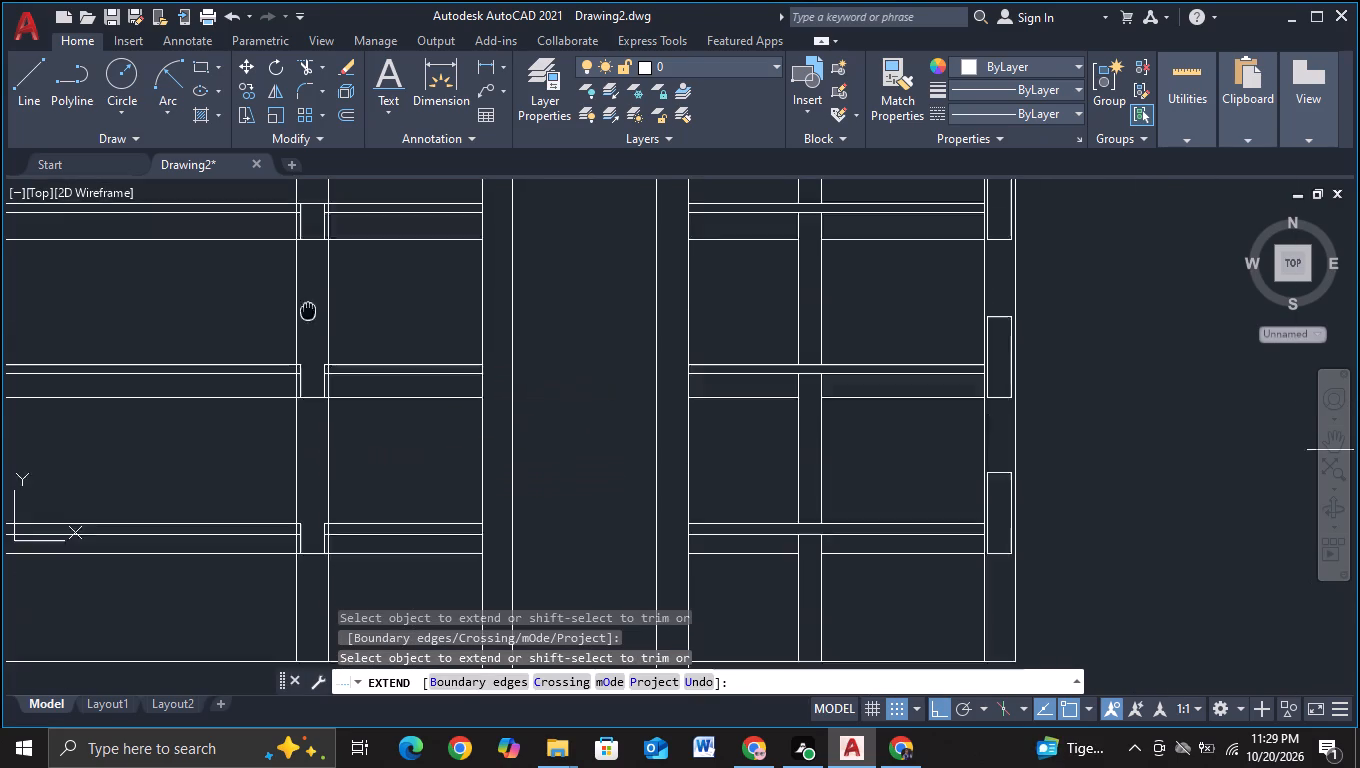
{"action": "scroll", "coordinate": [295, 354], "scroll_direction": "up", "scroll_amount": 1}
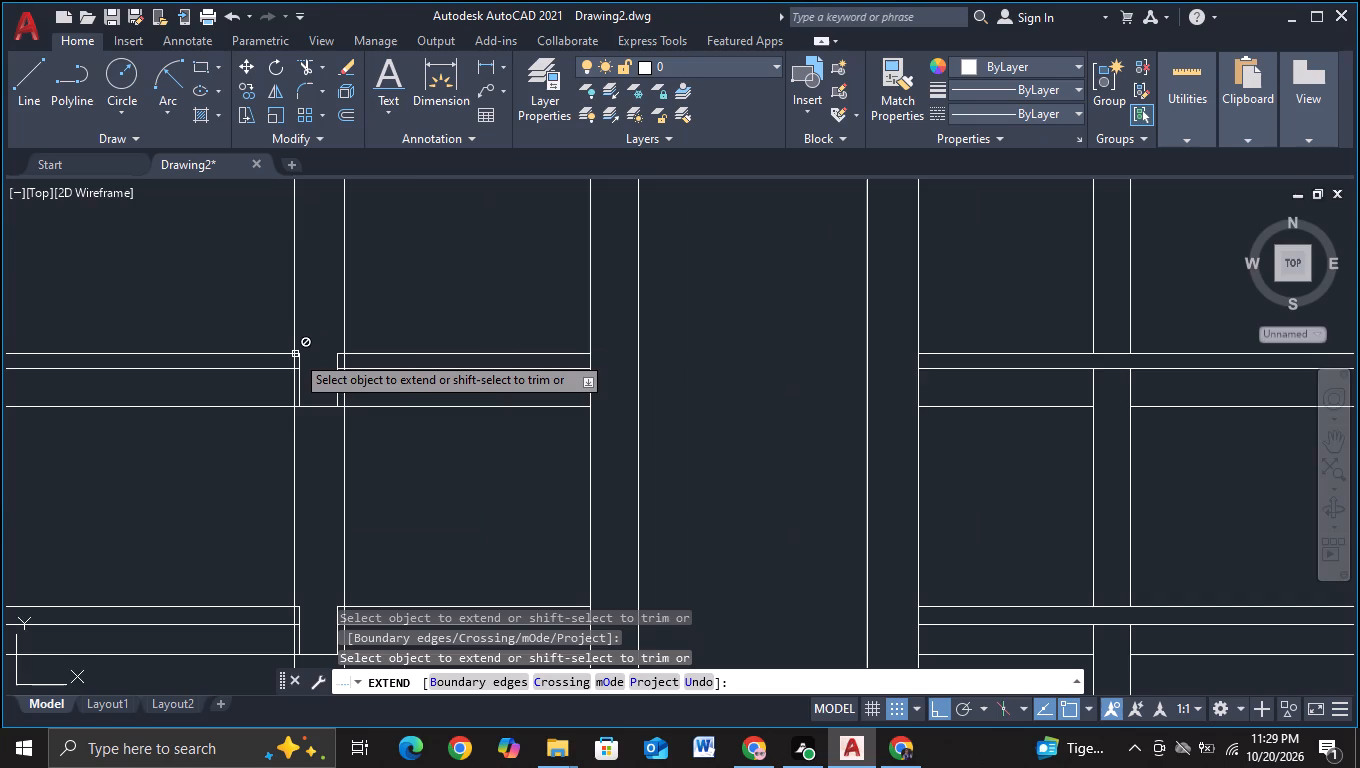
{"action": "scroll", "coordinate": [295, 354], "scroll_direction": "up", "scroll_amount": 2}
{"action": "left_click", "coordinate": [295, 354]}
{"action": "scroll", "coordinate": [307, 367], "scroll_direction": "down", "scroll_amount": 3}
Extend the top line of the lowest floor band across the inner tower to close the panel's top.
{"action": "middle_click_drag", "start_coordinate": [321, 476], "coordinate": [327, 379]}
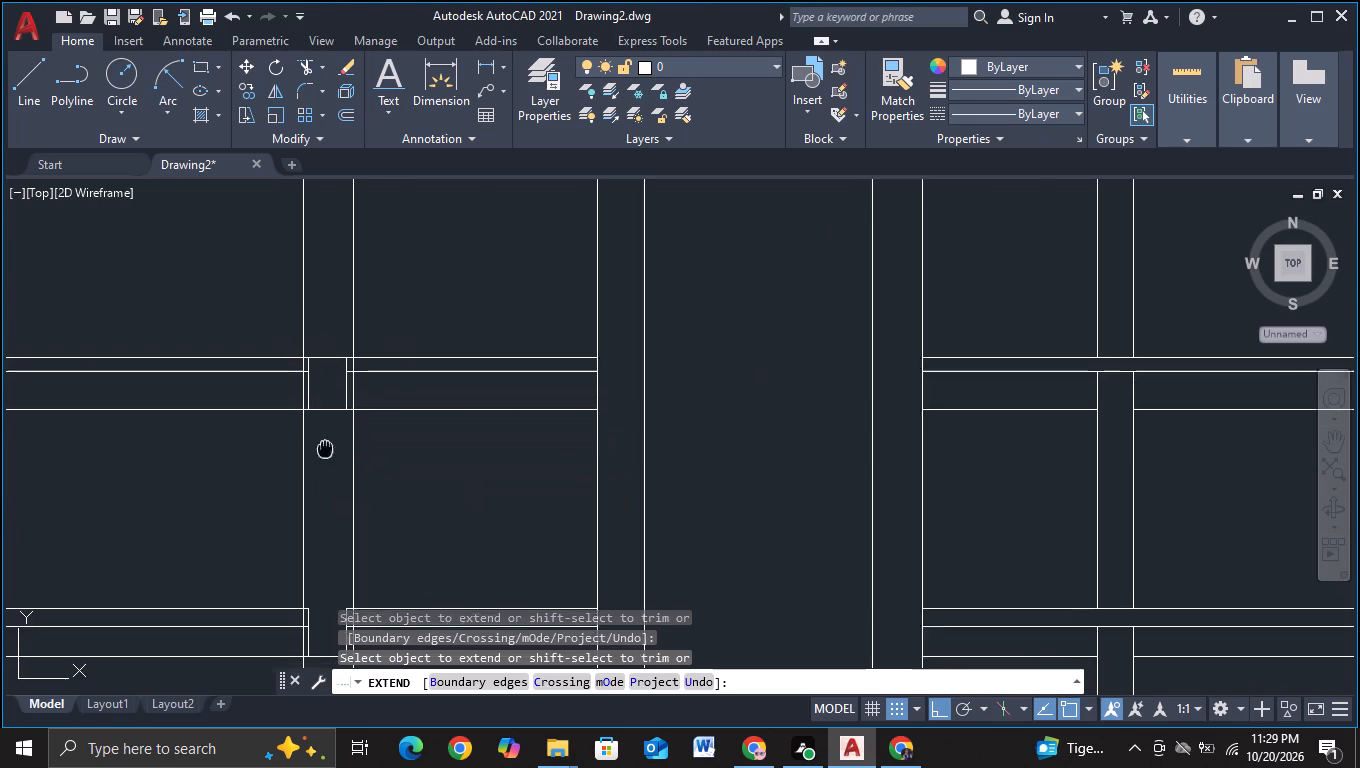
{"action": "middle_click_drag", "start_coordinate": [327, 379], "coordinate": [319, 174]}
{"action": "scroll", "coordinate": [301, 310], "scroll_direction": "up", "scroll_amount": 2}
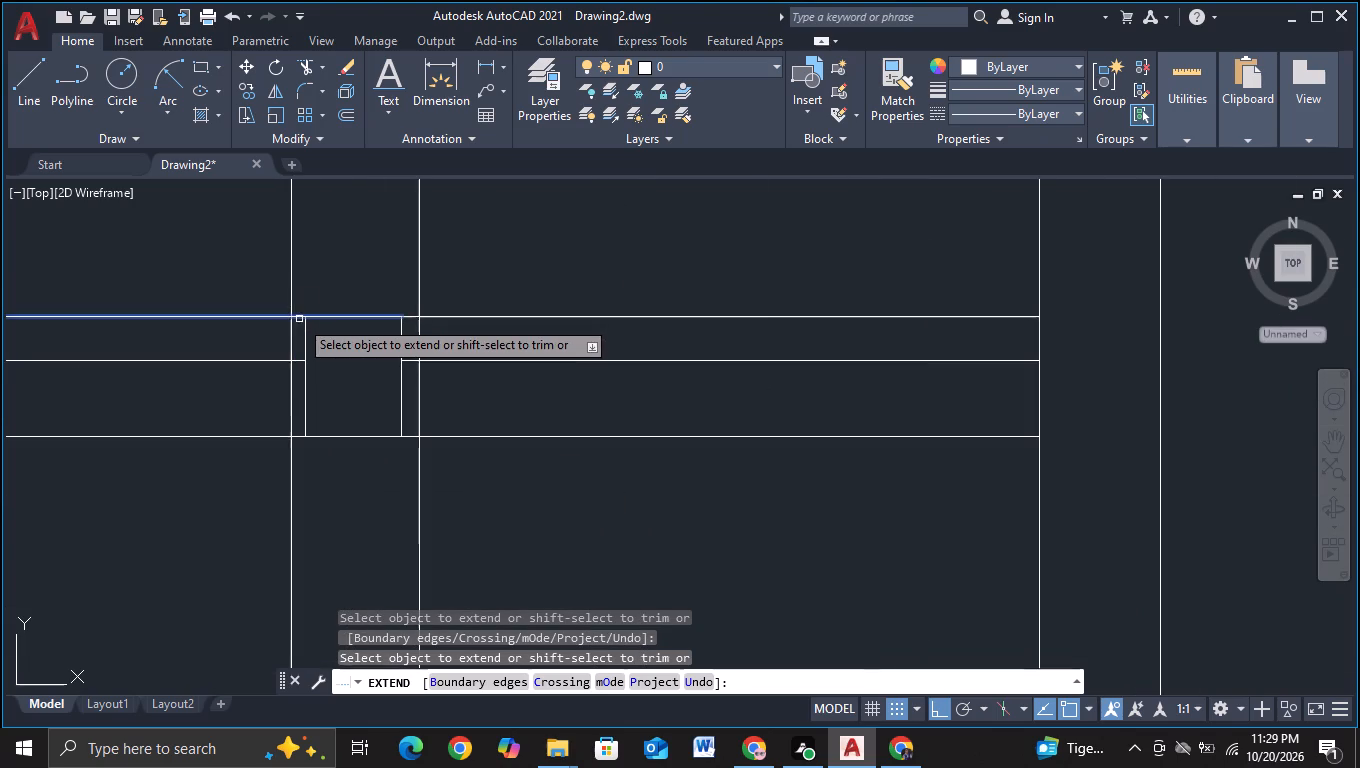
{"action": "left_click", "coordinate": [299, 319]}
{"action": "scroll", "coordinate": [317, 314], "scroll_direction": "down", "scroll_amount": 3}
{"action": "key", "text": "Escape"}
{"action": "scroll", "coordinate": [328, 351], "scroll_direction": "up", "scroll_amount": 2}
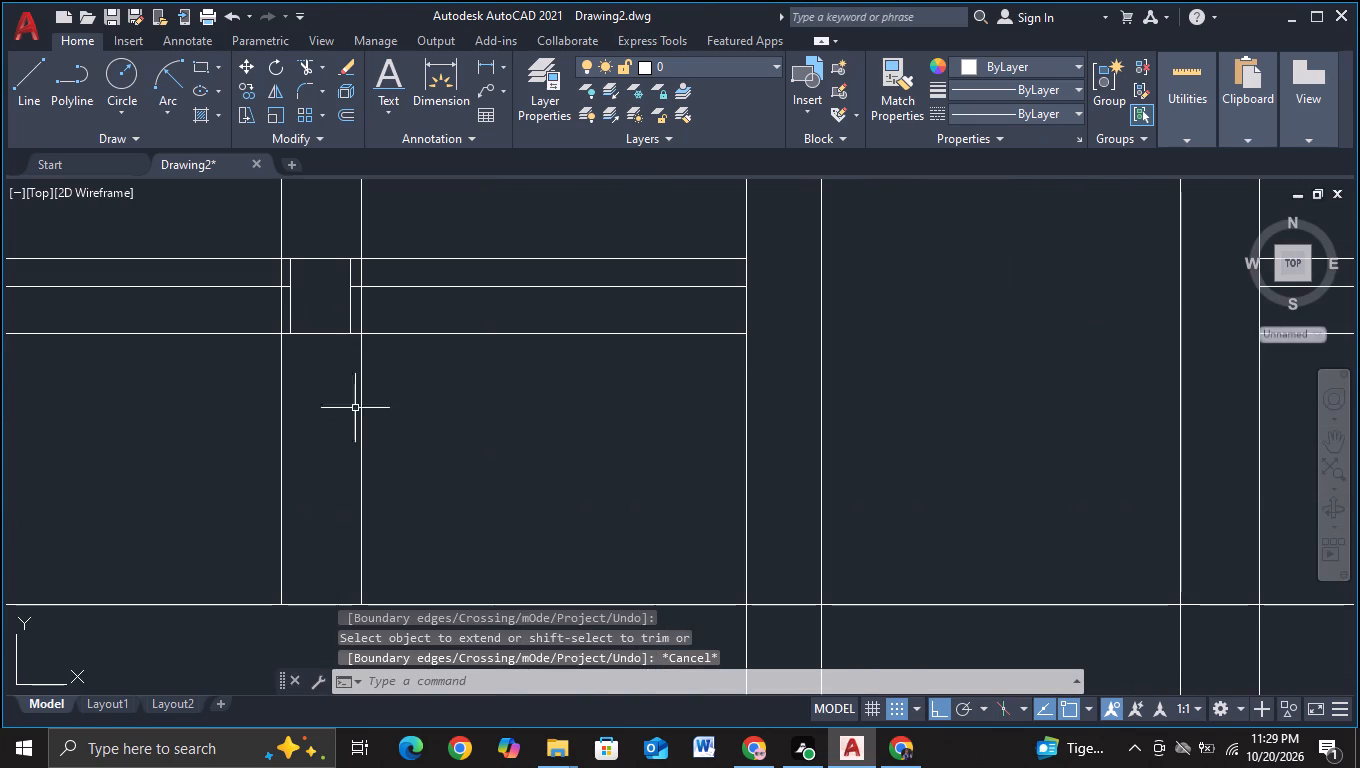
Examine the inner tower's panels at the floor bands and its base at the ground line.
{"action": "scroll", "coordinate": [342, 406], "scroll_direction": "down", "scroll_amount": 2}
{"action": "scroll", "coordinate": [334, 411], "scroll_direction": "up", "scroll_amount": 1}
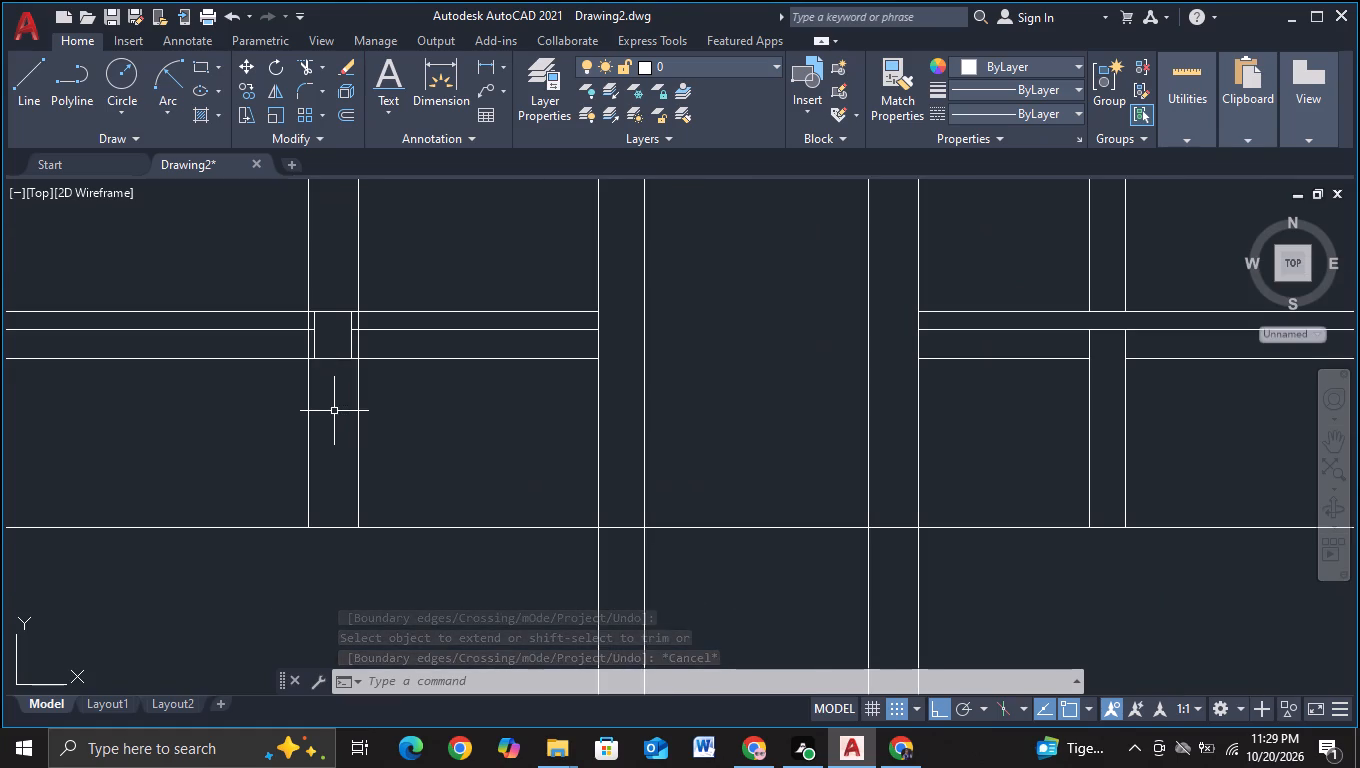
{"action": "scroll", "coordinate": [339, 397], "scroll_direction": "down", "scroll_amount": 3}
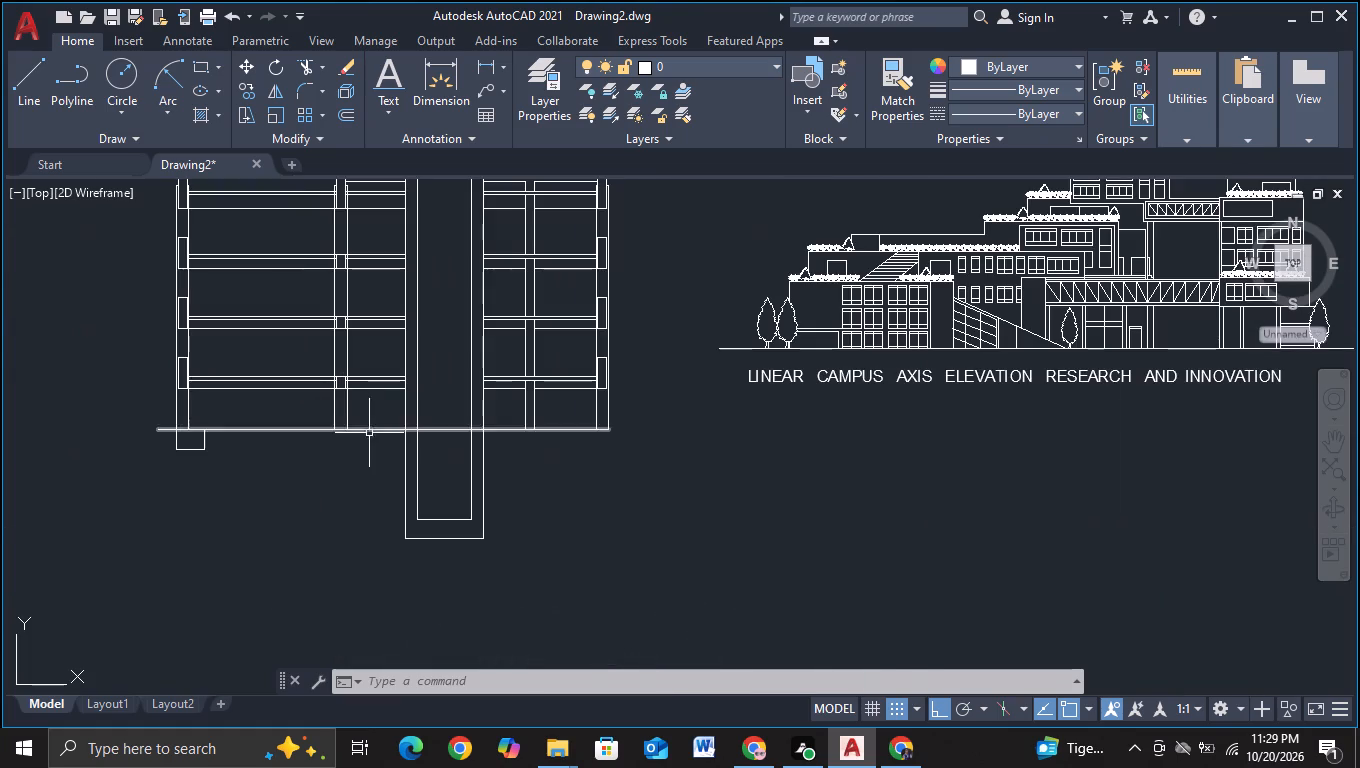
{"action": "middle_click_drag", "start_coordinate": [351, 475], "coordinate": [341, 531]}
{"action": "middle_click_drag", "start_coordinate": [340, 527], "coordinate": [349, 461]}
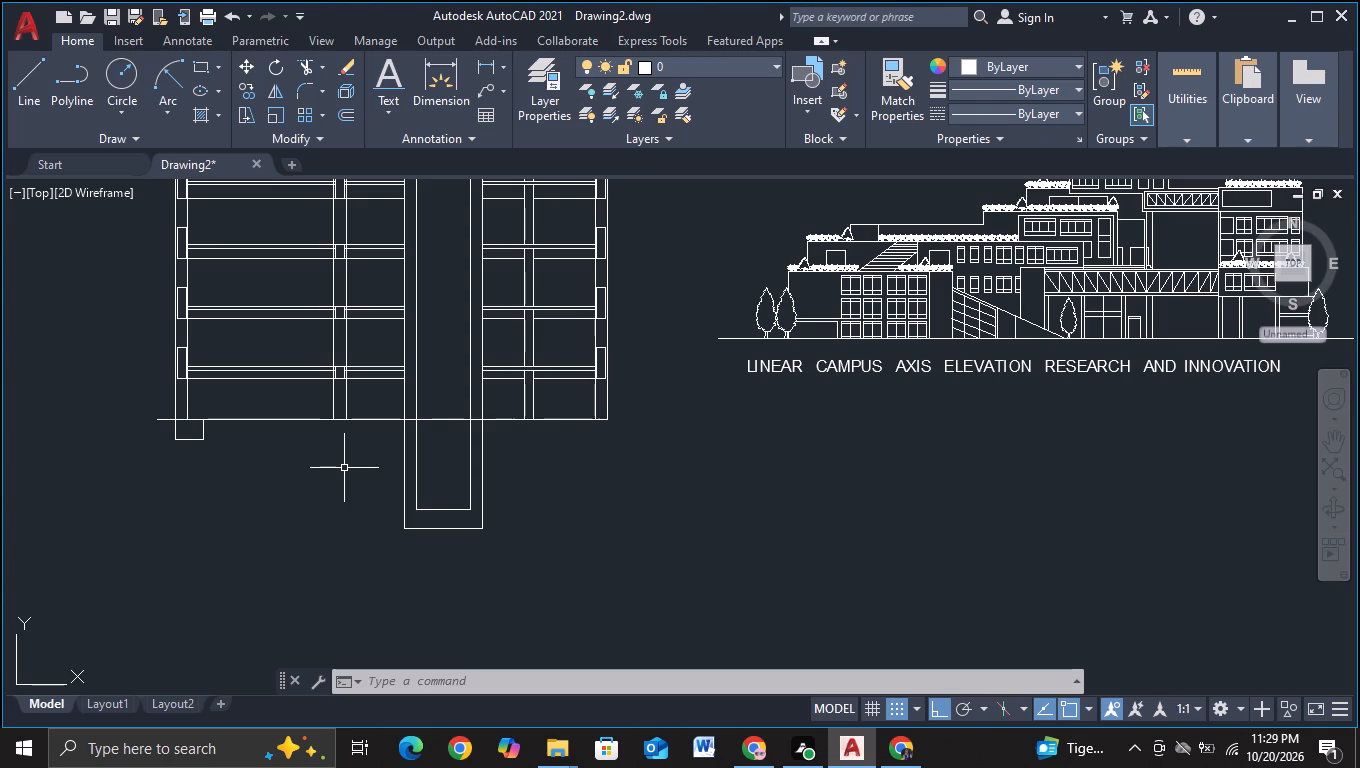
{"action": "scroll", "coordinate": [341, 469], "scroll_direction": "up", "scroll_amount": 1}
{"action": "middle_click_drag", "start_coordinate": [341, 467], "coordinate": [326, 532]}
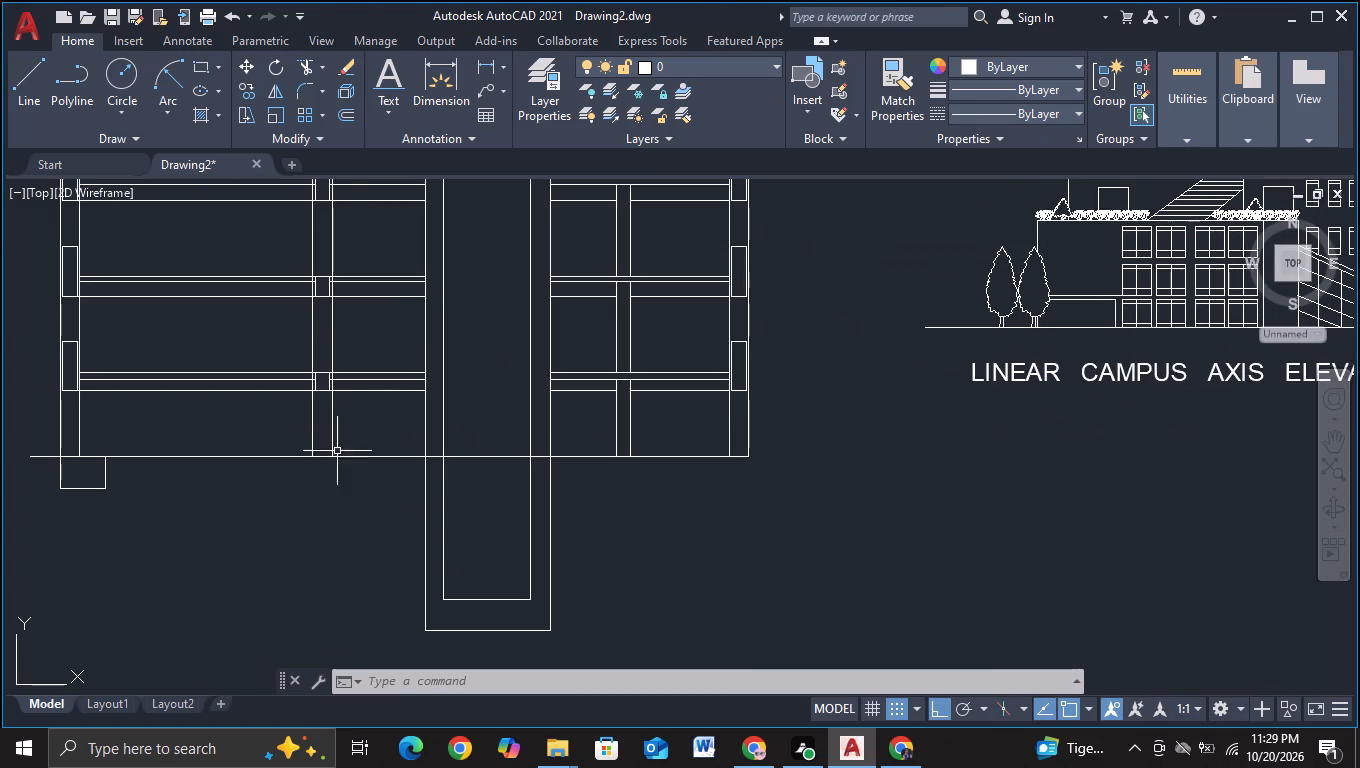
{"action": "middle_click_drag", "start_coordinate": [379, 339], "coordinate": [357, 531]}
{"action": "middle_click_drag", "start_coordinate": [353, 477], "coordinate": [356, 403]}
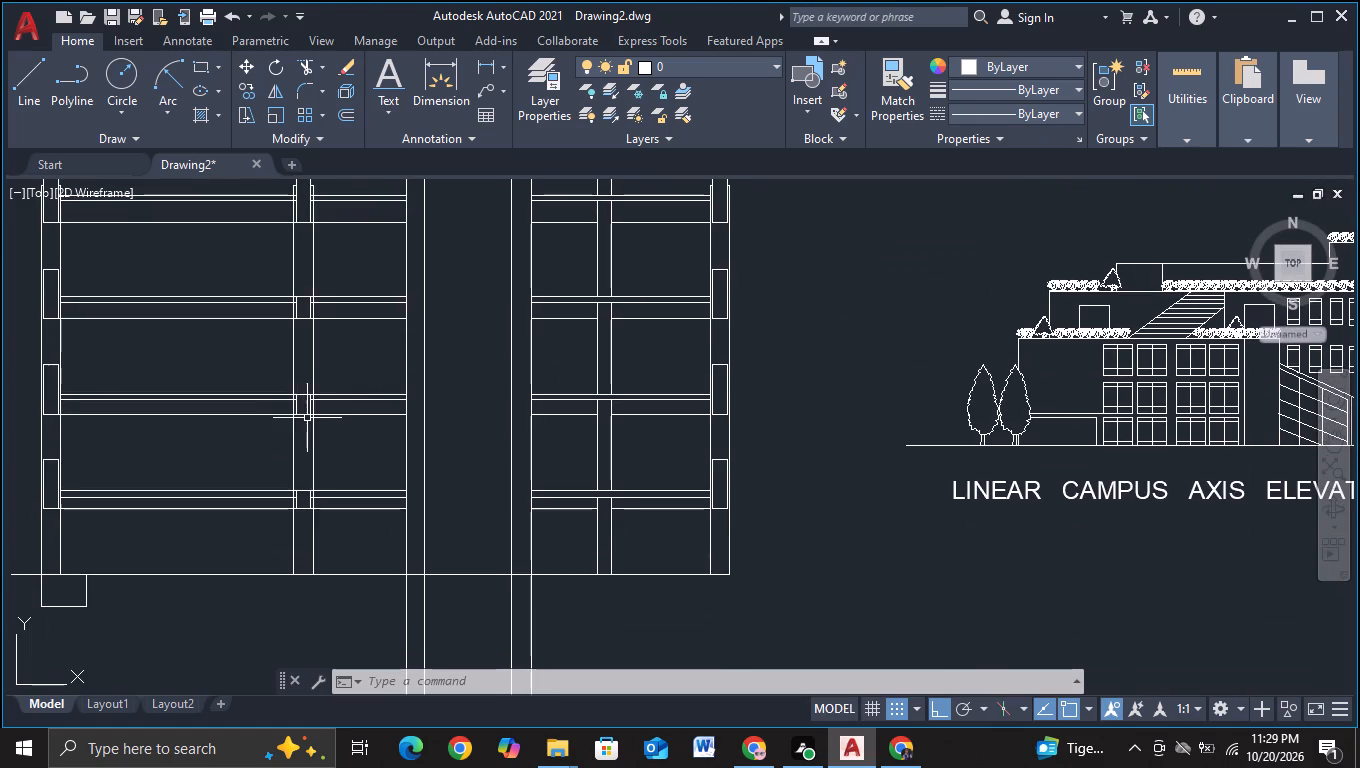
Trim the middle floor band's line pieces between the inner tower's edges and its panel on both sides.
{"action": "scroll", "coordinate": [307, 418], "scroll_direction": "up", "scroll_amount": 3}
{"action": "left_click", "coordinate": [297, 63]}
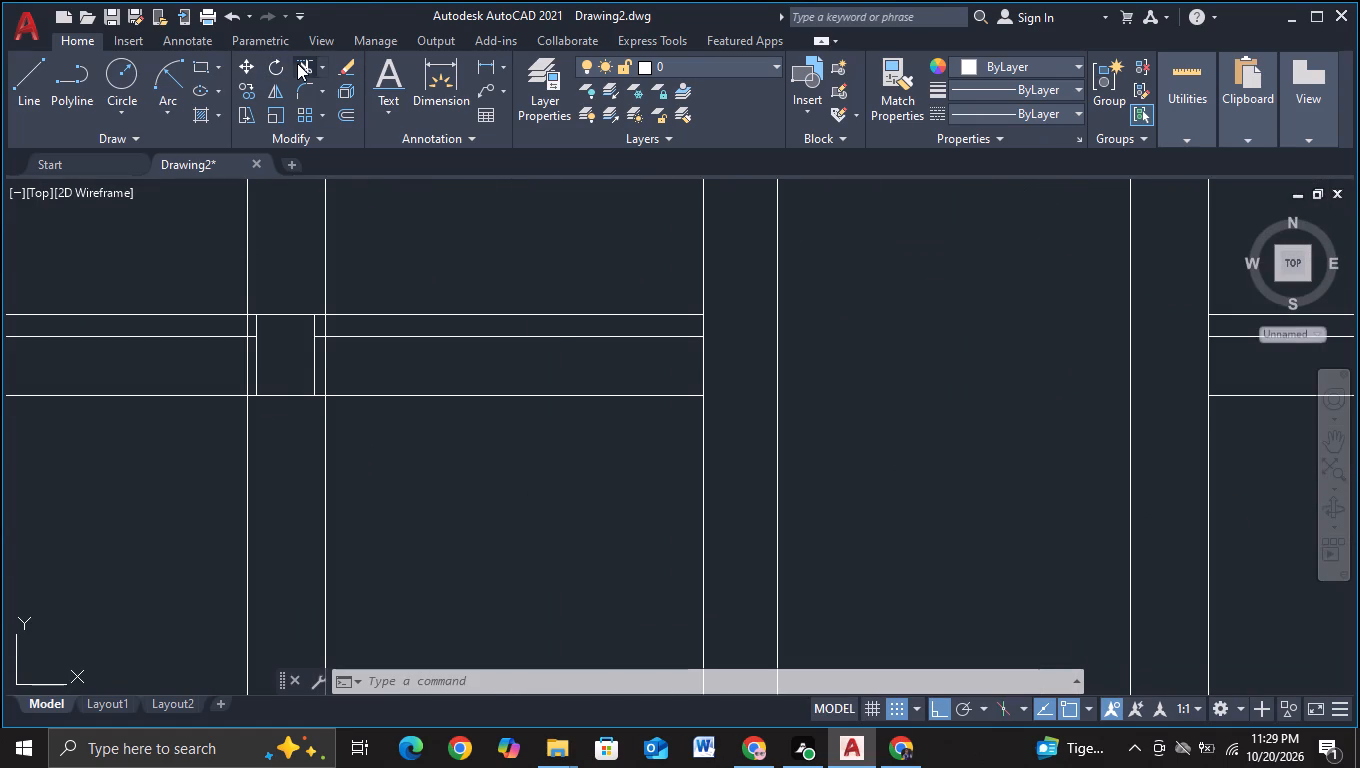
{"action": "scroll", "coordinate": [249, 324], "scroll_direction": "up", "scroll_amount": 1}
{"action": "left_click", "coordinate": [254, 309]}
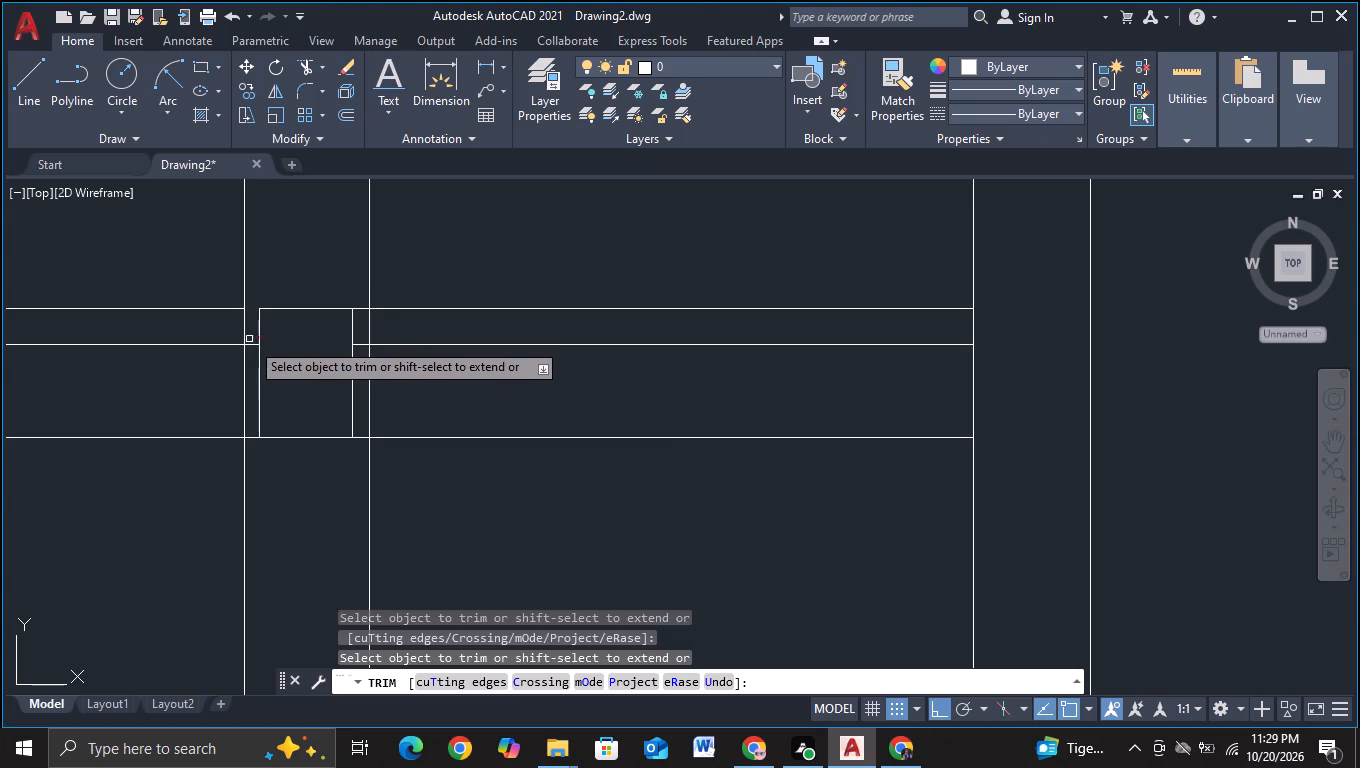
{"action": "left_click", "coordinate": [251, 344]}
{"action": "left_click", "coordinate": [251, 439]}
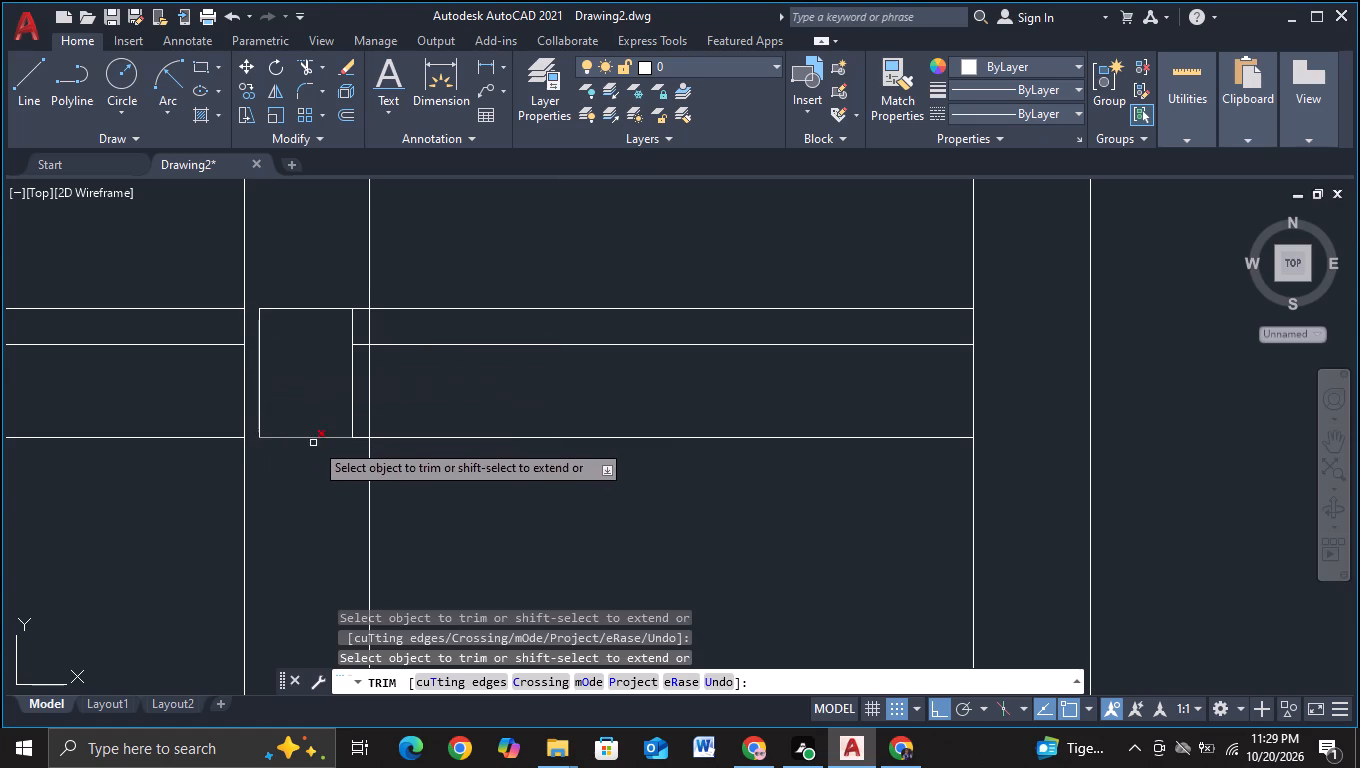
{"action": "left_click", "coordinate": [365, 435]}
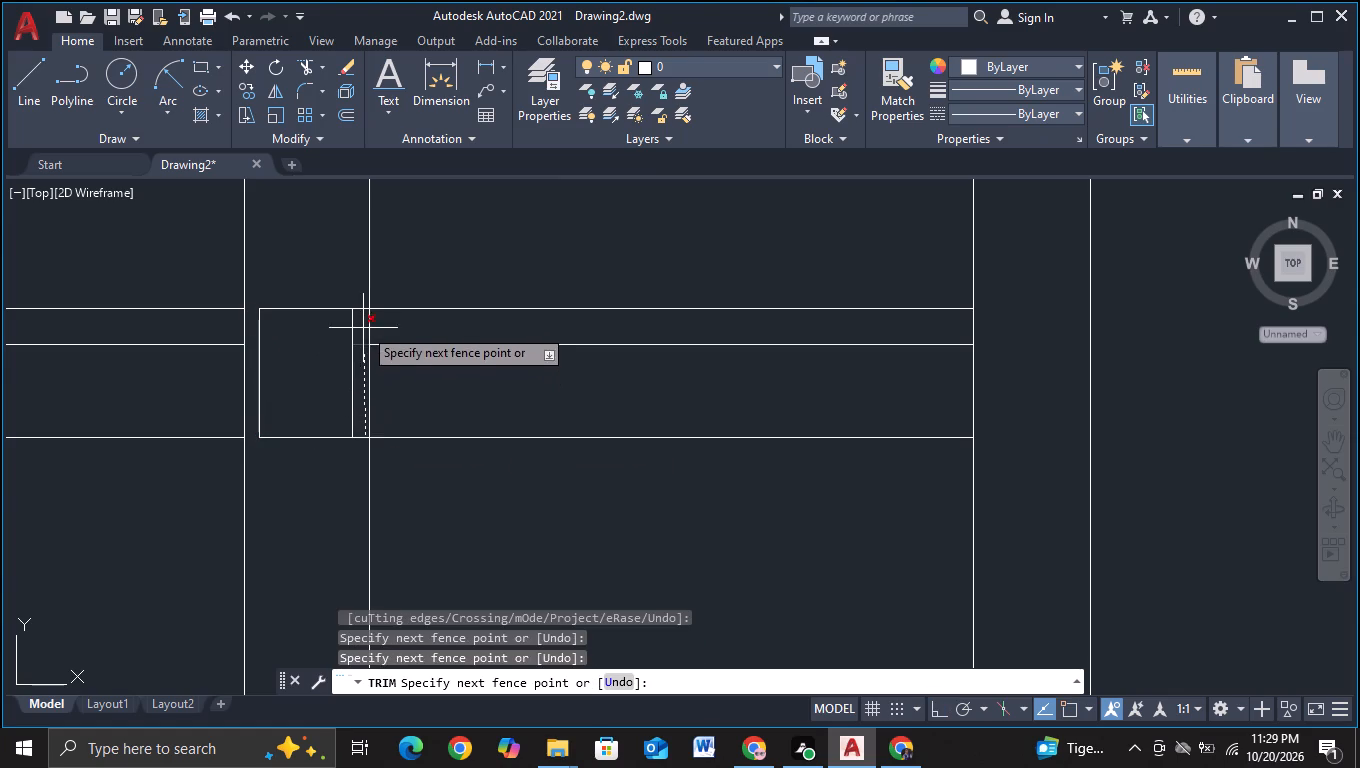
{"action": "left_click", "coordinate": [361, 293]}
{"action": "left_click", "coordinate": [358, 438]}
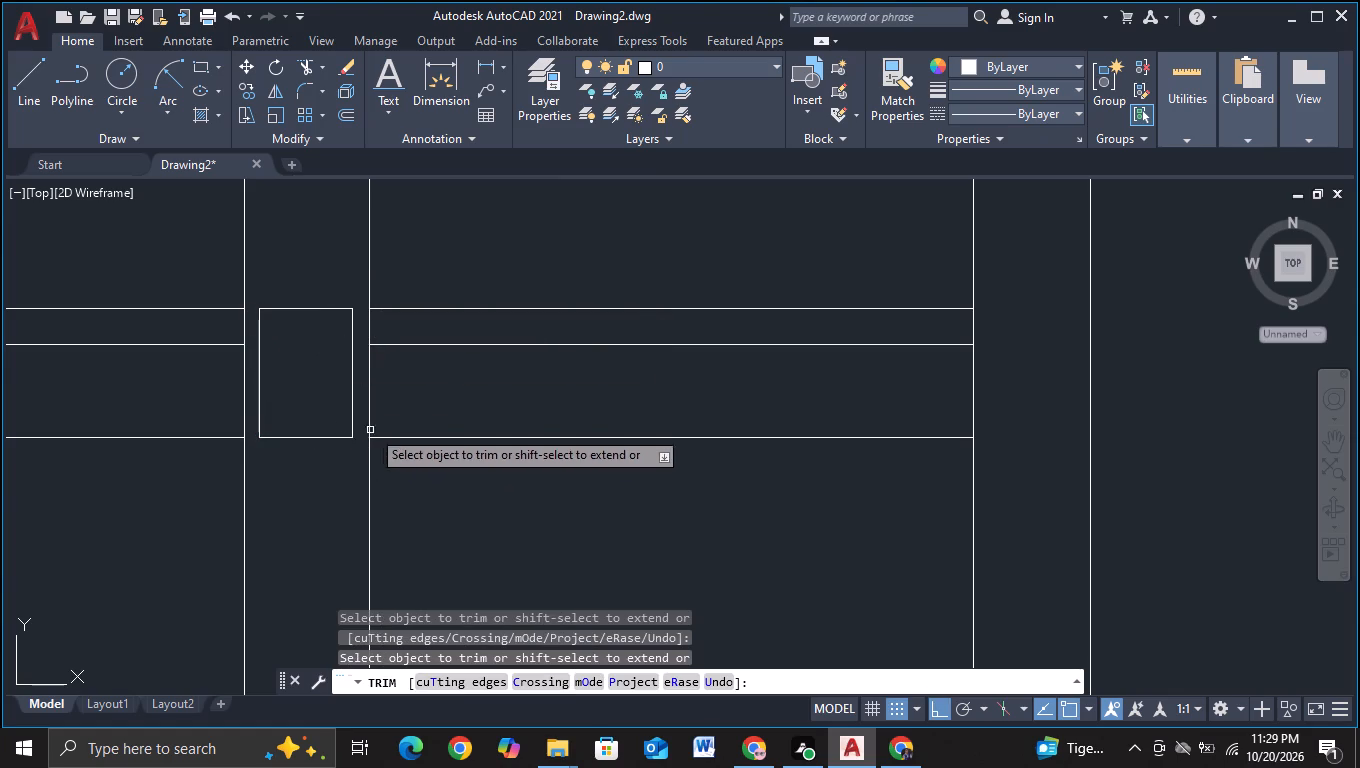
Trim the band line pieces on both sides of the inner tower's panel at the floor band just below roof level.
{"action": "scroll", "coordinate": [391, 417], "scroll_direction": "down", "scroll_amount": 2}
{"action": "middle_click_drag", "start_coordinate": [445, 343], "coordinate": [472, 481]}
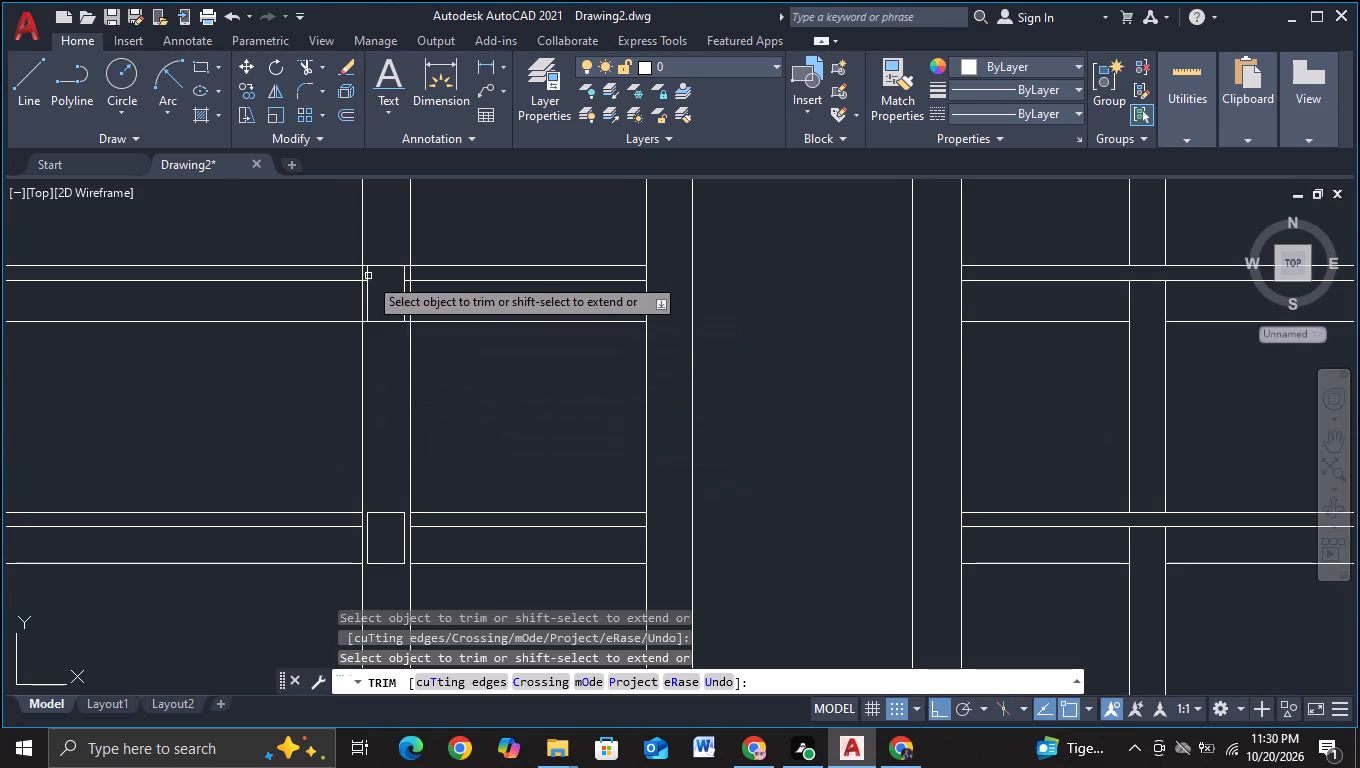
{"action": "scroll", "coordinate": [367, 267], "scroll_direction": "up", "scroll_amount": 2}
{"action": "left_click", "coordinate": [354, 418]}
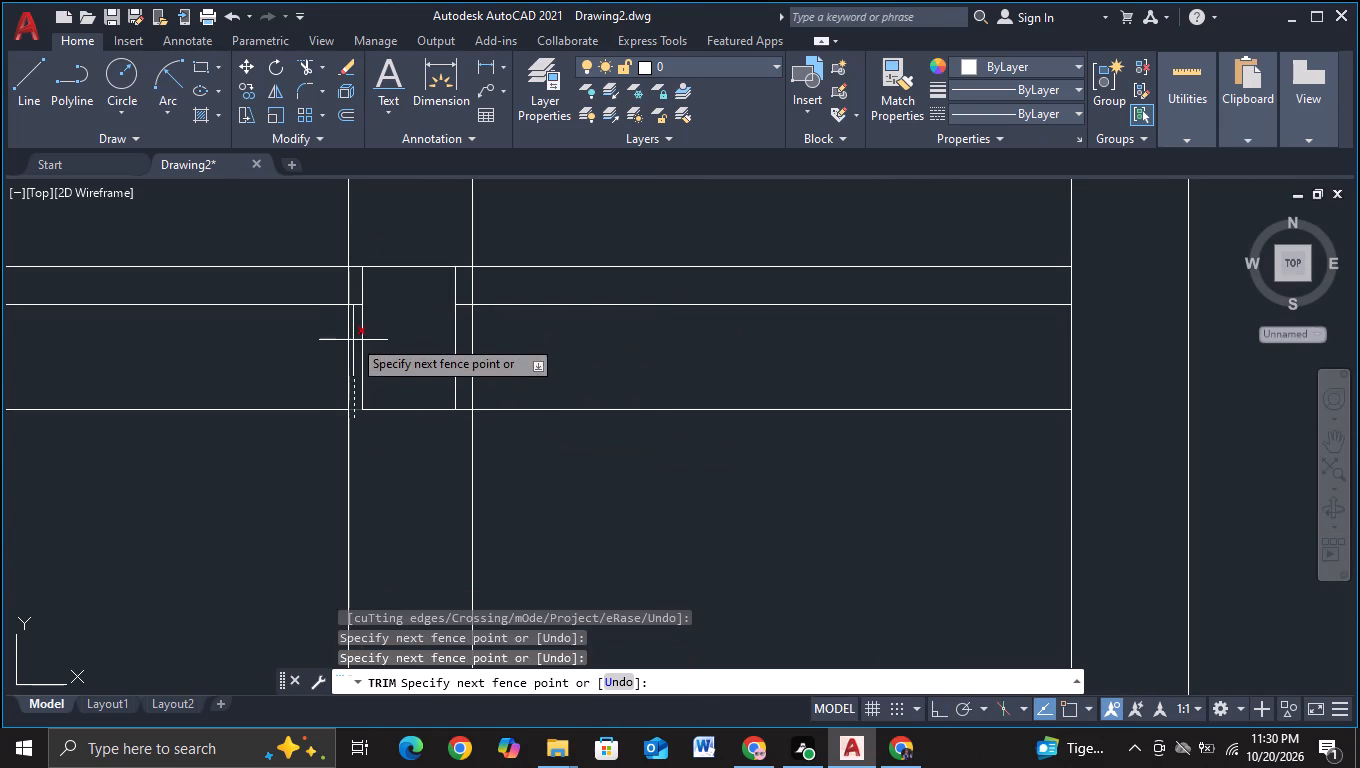
{"action": "left_click", "coordinate": [353, 252]}
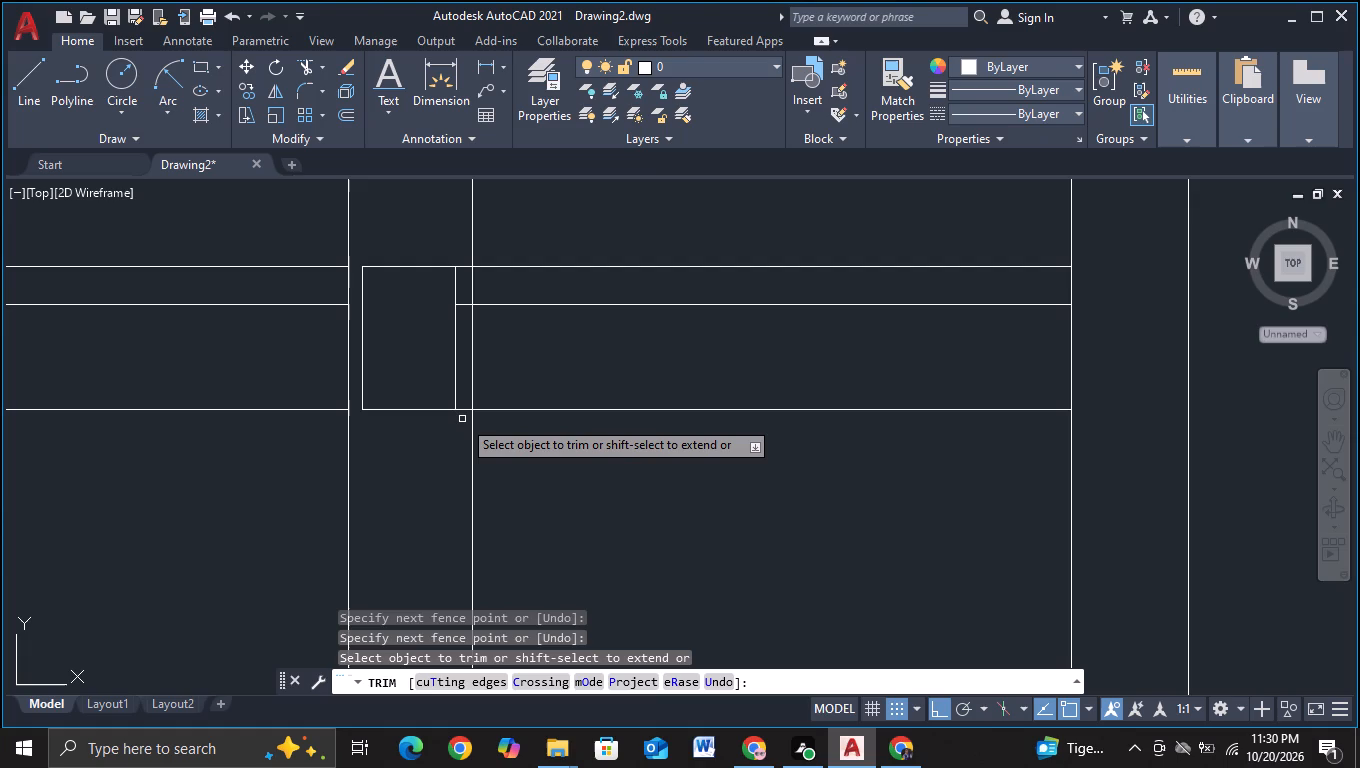
{"action": "left_click", "coordinate": [462, 419]}
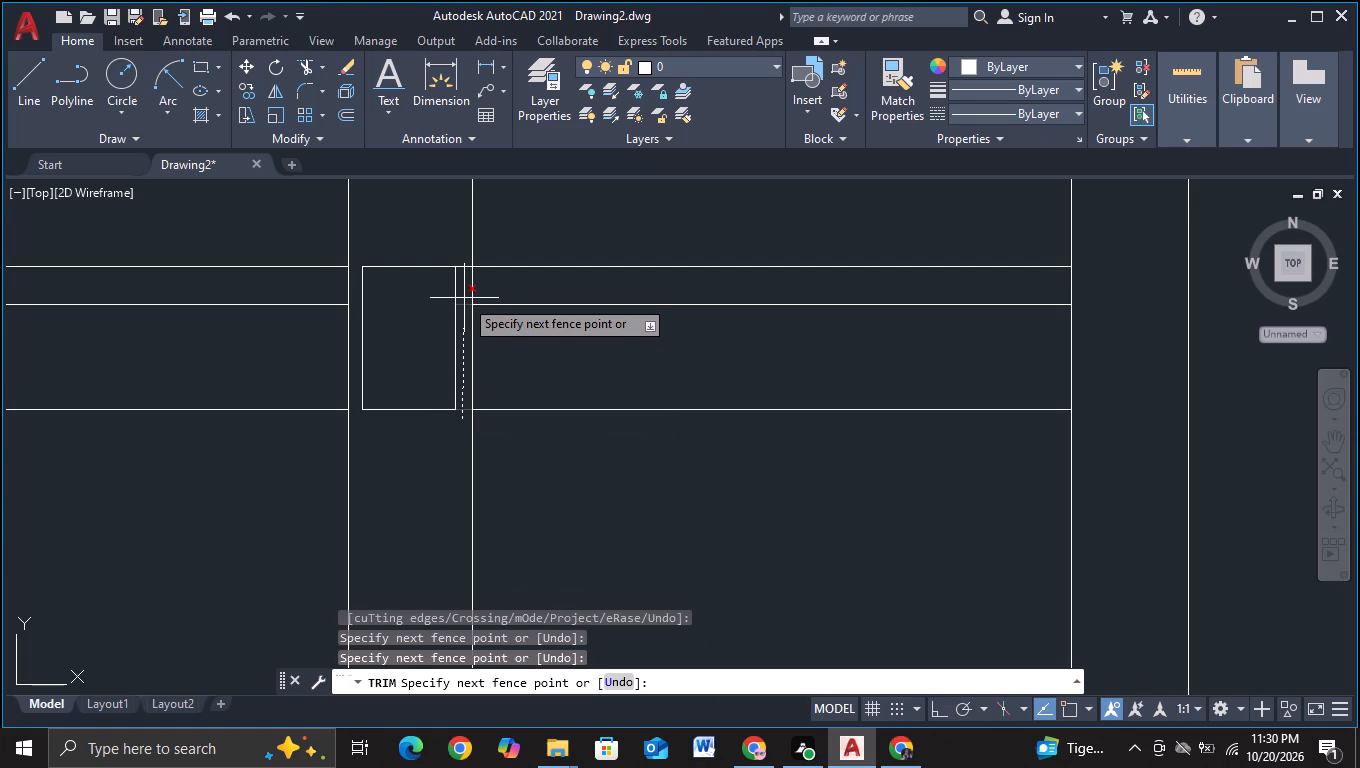
{"action": "left_click", "coordinate": [463, 248]}
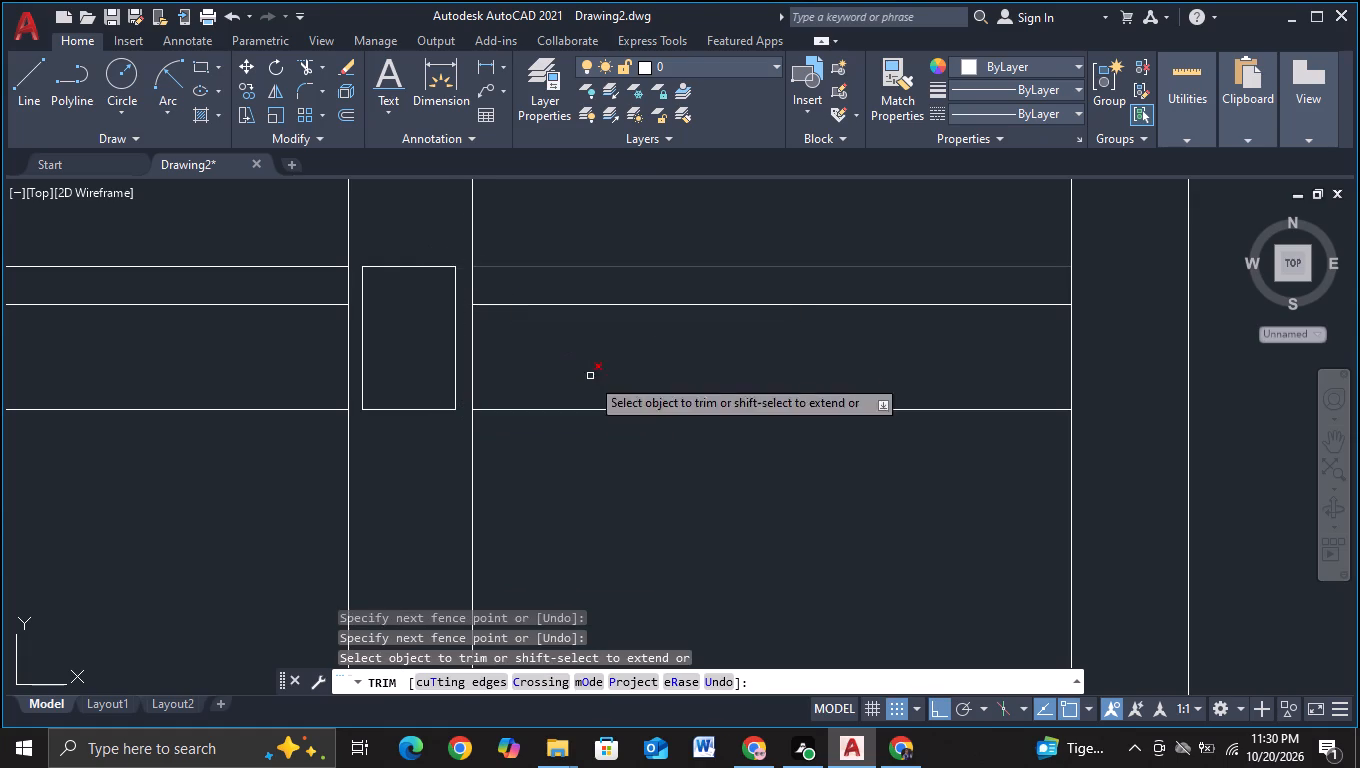
Trim the lowest floor band's line pieces between the inner tower's edges and its panel on both sides.
{"action": "middle_click_drag", "start_coordinate": [590, 377], "coordinate": [618, 767]}
{"action": "scroll", "coordinate": [398, 327], "scroll_direction": "down", "scroll_amount": 2}
{"action": "scroll", "coordinate": [431, 556], "scroll_direction": "down", "scroll_amount": 1}
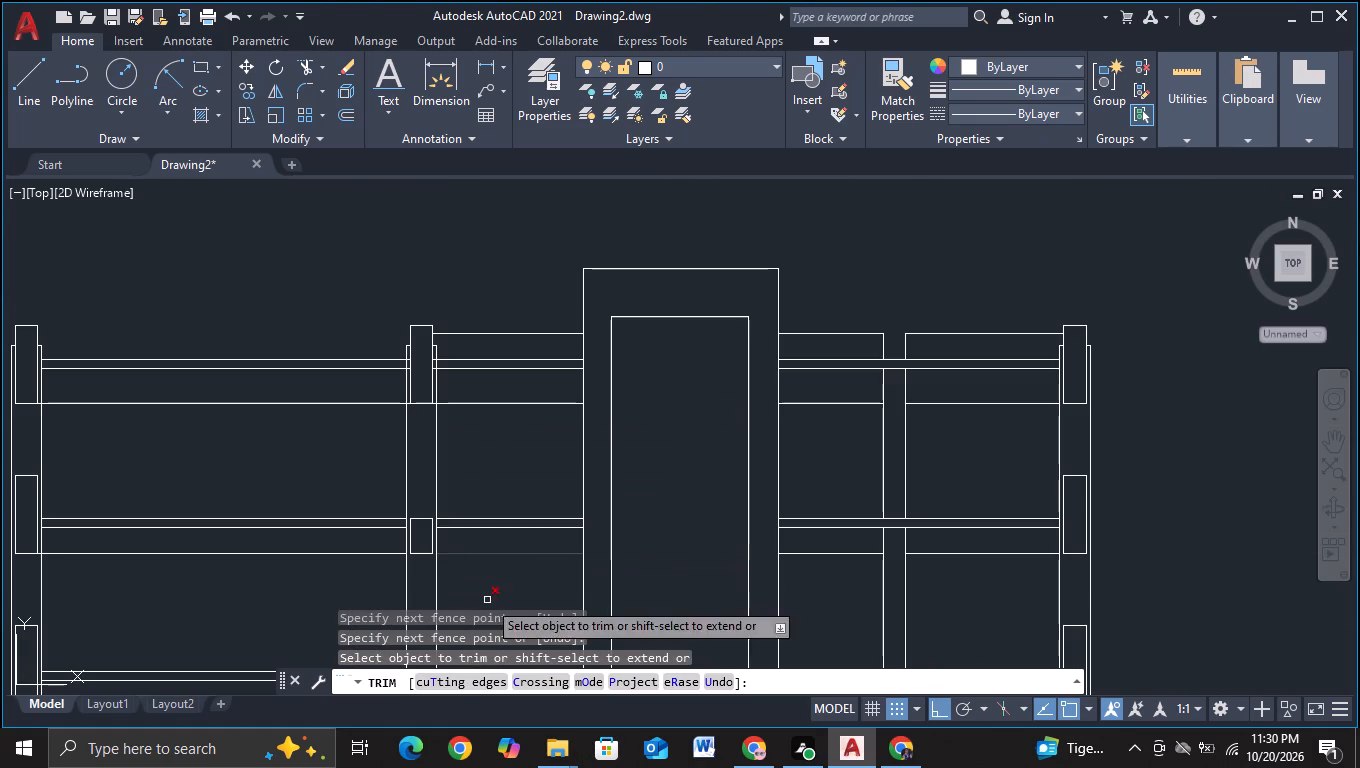
{"action": "middle_click_drag", "start_coordinate": [493, 614], "coordinate": [518, 179]}
{"action": "middle_click_drag", "start_coordinate": [479, 455], "coordinate": [466, 149]}
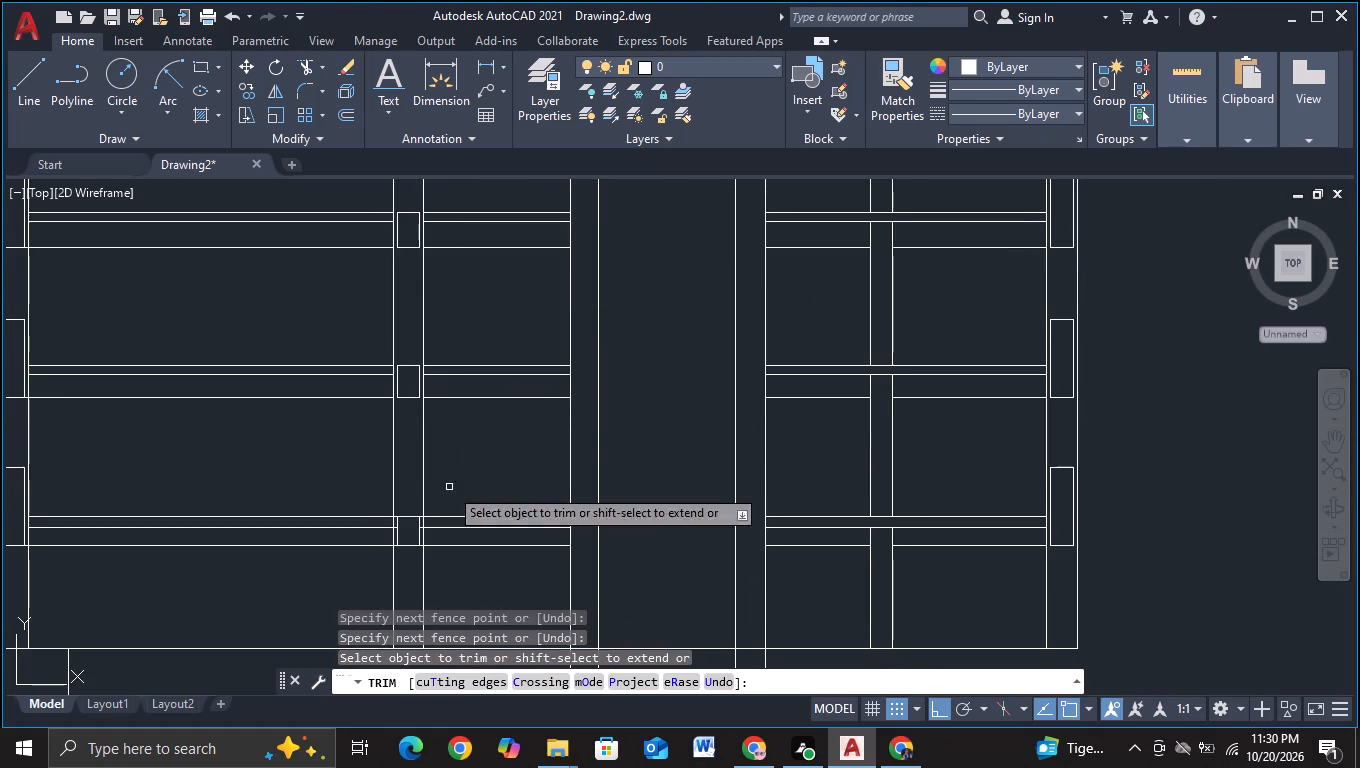
{"action": "middle_click_drag", "start_coordinate": [449, 487], "coordinate": [449, 204]}
{"action": "scroll", "coordinate": [380, 338], "scroll_direction": "up", "scroll_amount": 2}
{"action": "middle_click_drag", "start_coordinate": [440, 277], "coordinate": [417, 512]}
{"action": "scroll", "coordinate": [411, 470], "scroll_direction": "up", "scroll_amount": 2}
{"action": "middle_click_drag", "start_coordinate": [401, 416], "coordinate": [421, 614]}
{"action": "left_click", "coordinate": [373, 471]}
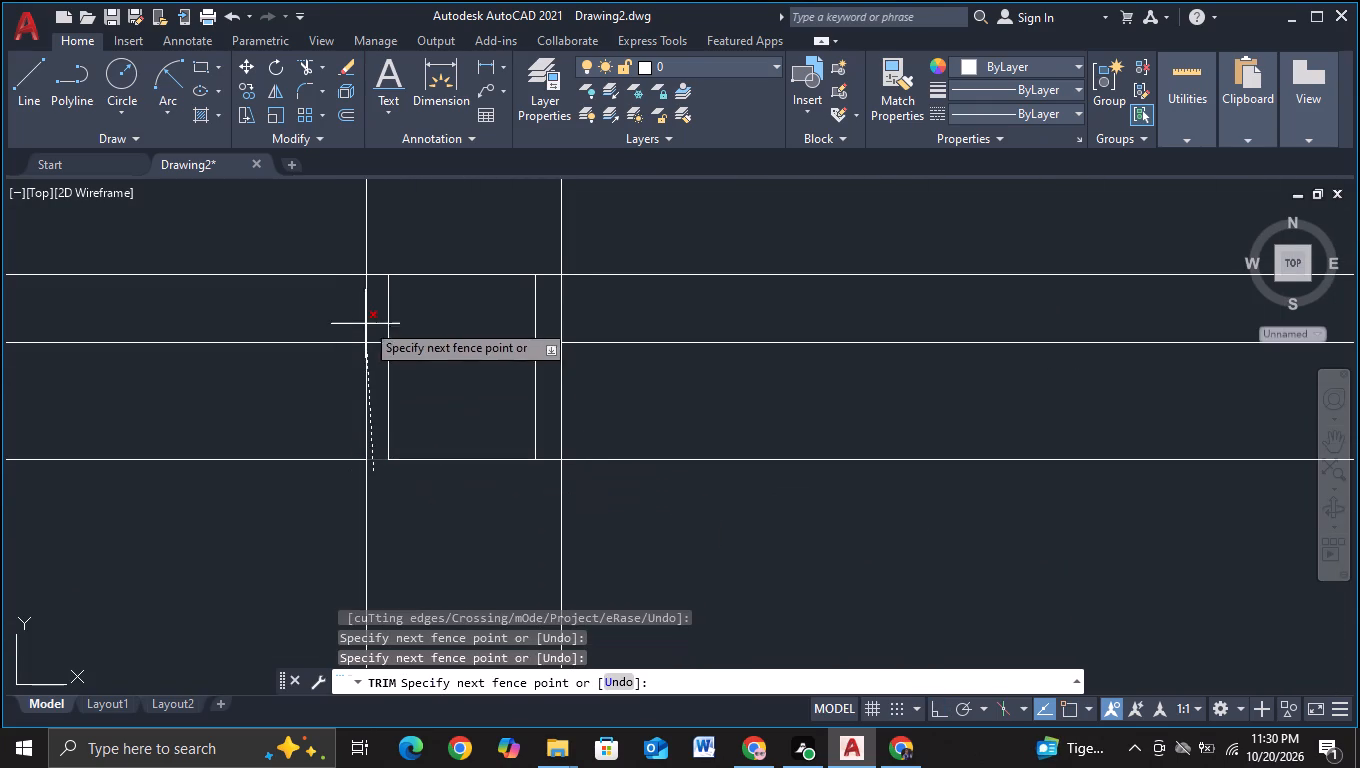
{"action": "left_click", "coordinate": [385, 259]}
{"action": "left_click", "coordinate": [550, 472]}
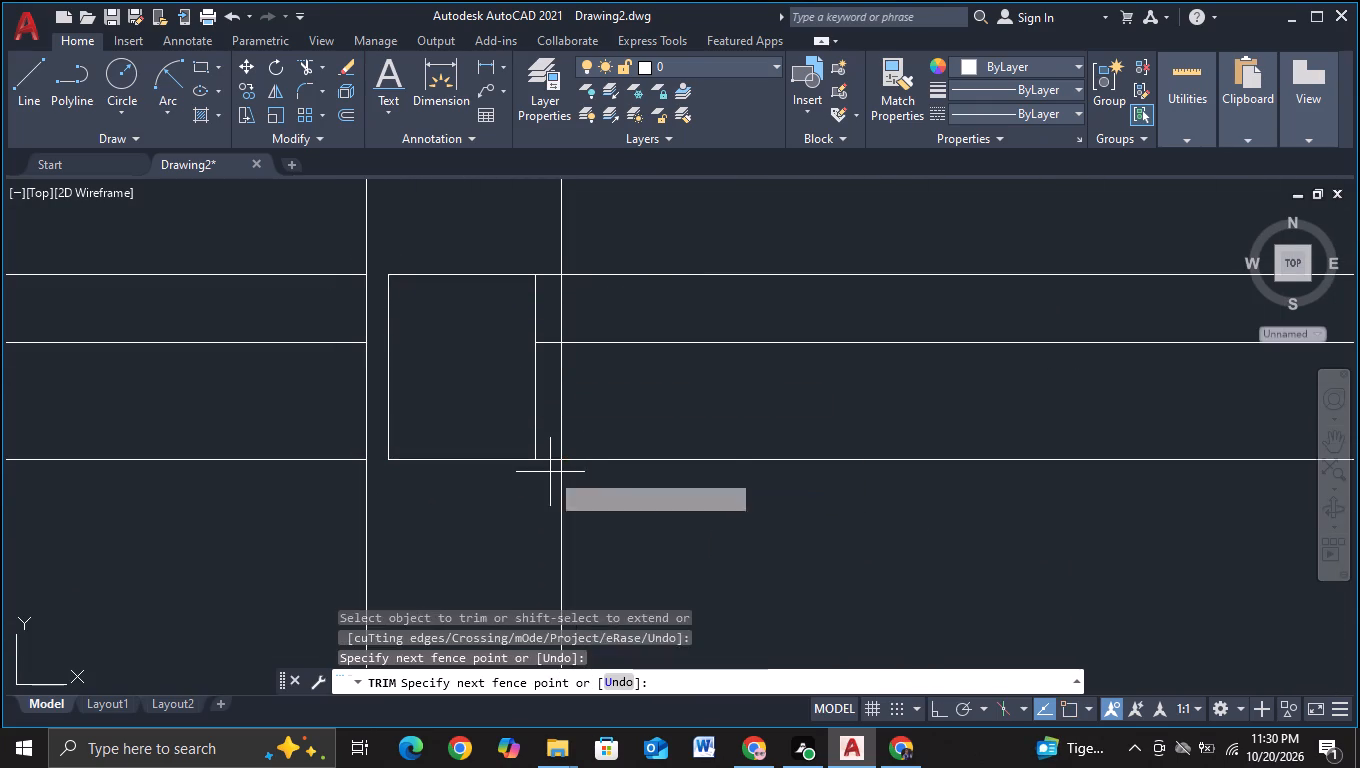
{"action": "left_click", "coordinate": [543, 258]}
{"action": "scroll", "coordinate": [651, 445], "scroll_direction": "down", "scroll_amount": 5}
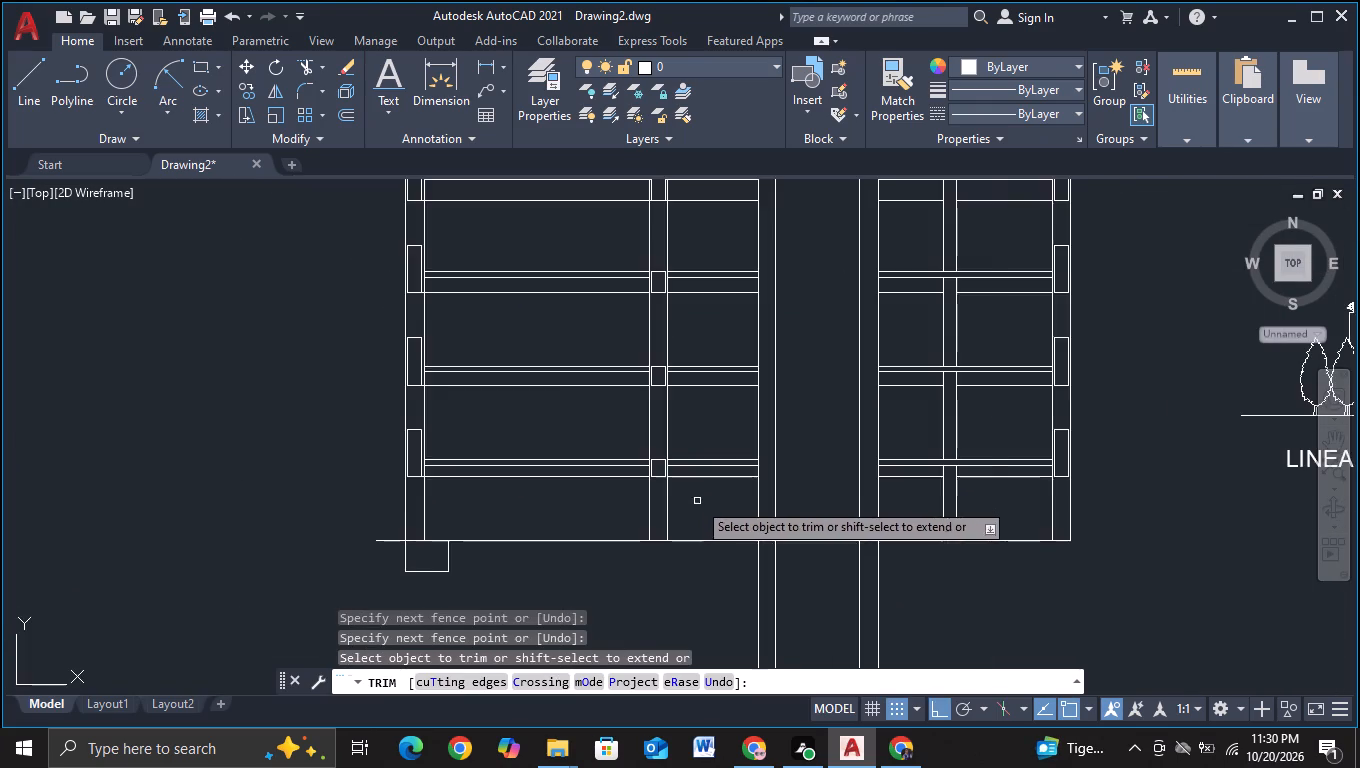
{"action": "middle_click_drag", "start_coordinate": [697, 501], "coordinate": [442, 567]}
{"action": "key", "text": "Escape"}
Draw a horizontal line continuing the ground line outward from its left end, beyond the outer tower.
{"action": "middle_click_drag", "start_coordinate": [586, 487], "coordinate": [529, 402]}
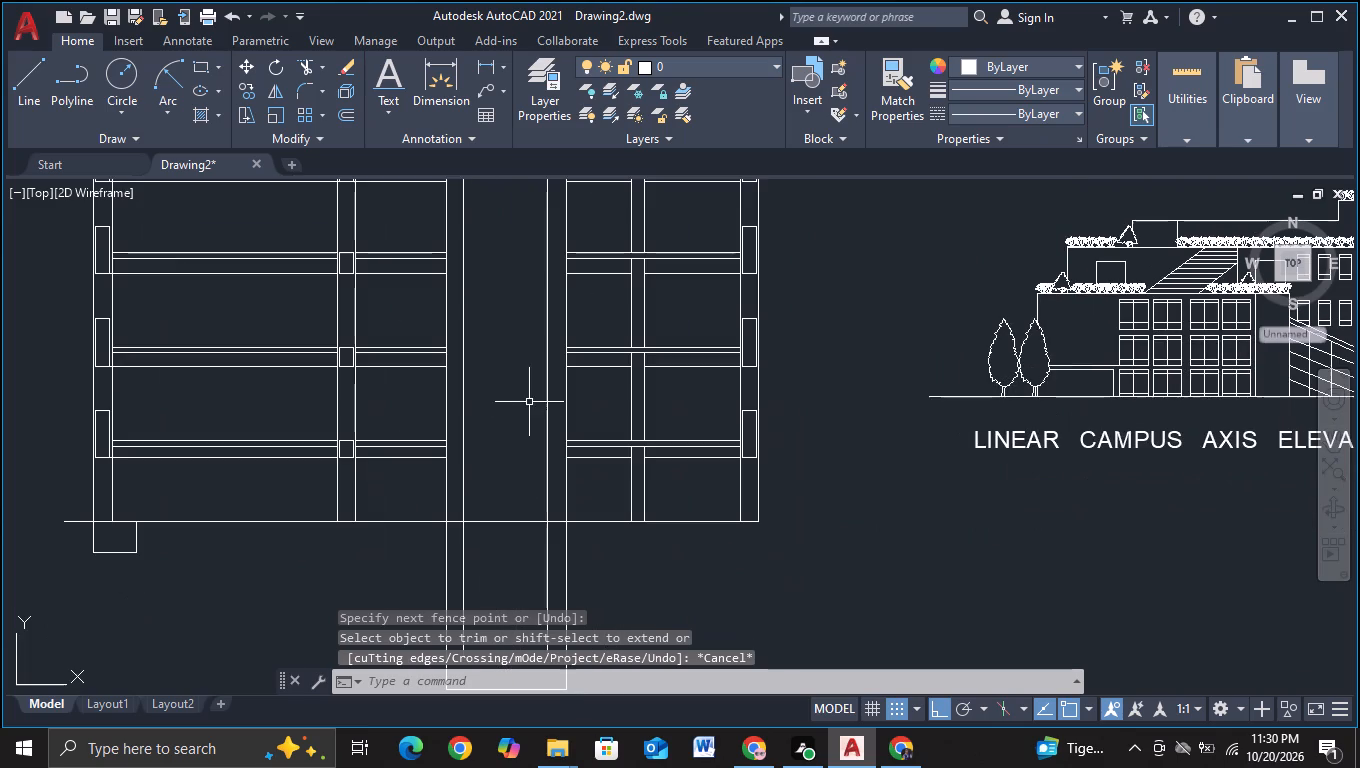
{"action": "middle_click_drag", "start_coordinate": [324, 561], "coordinate": [521, 493]}
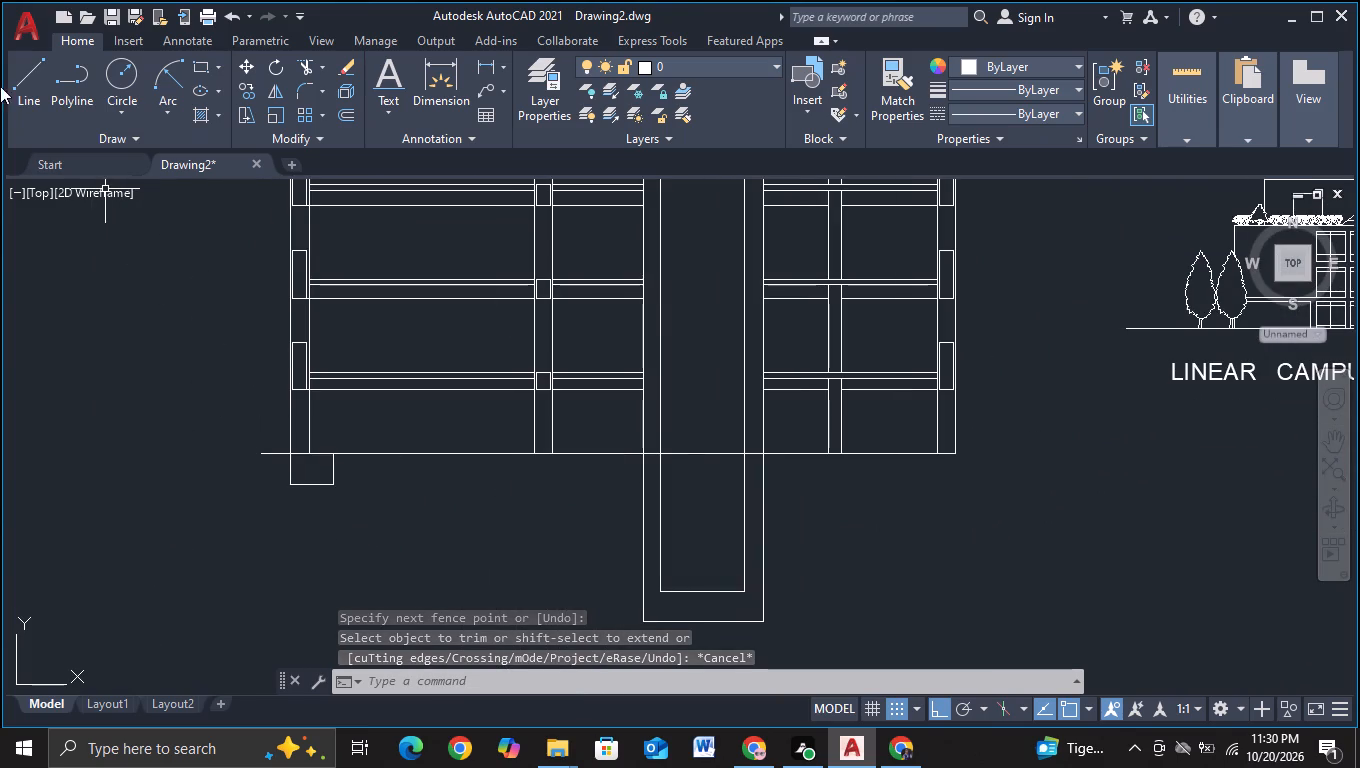
{"action": "left_click", "coordinate": [17, 93]}
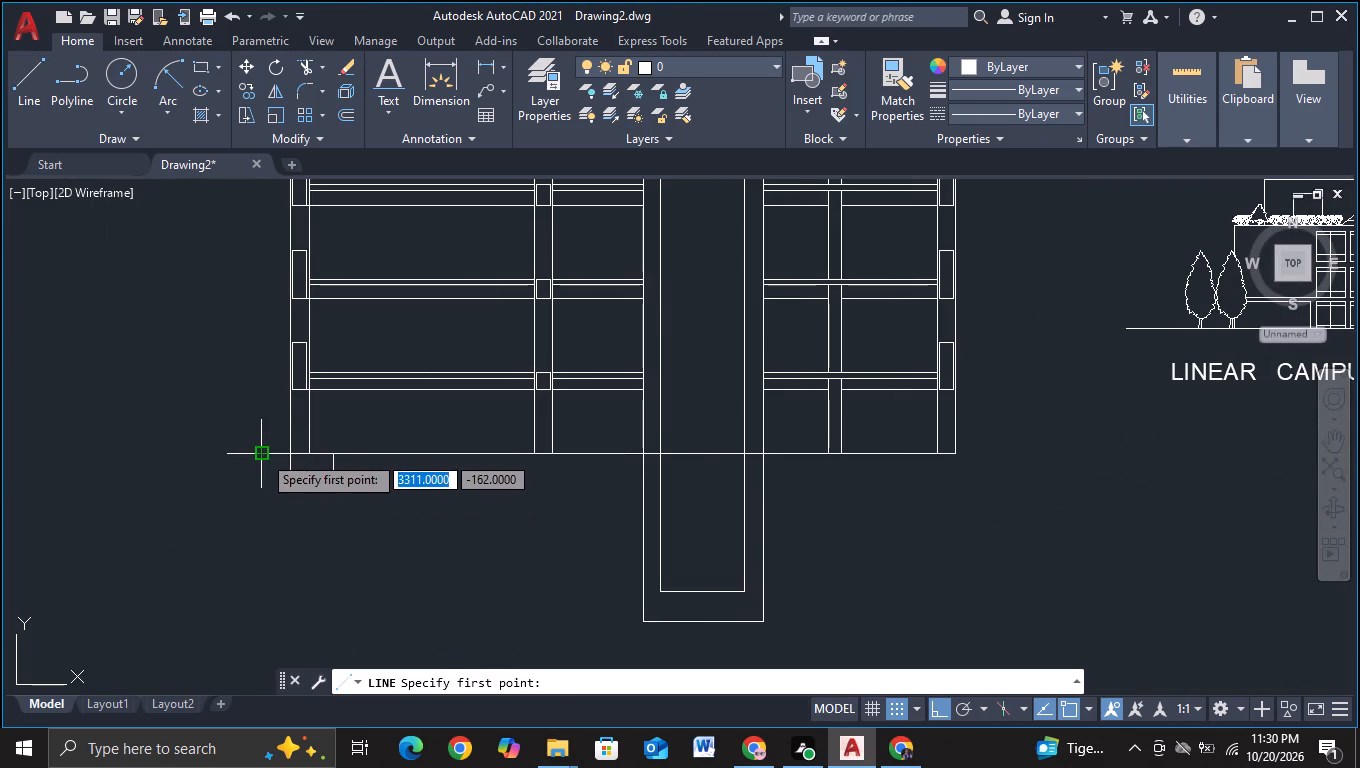
{"action": "left_click", "coordinate": [262, 454]}
{"action": "left_click", "coordinate": [141, 452]}
{"action": "key", "text": "Escape"}
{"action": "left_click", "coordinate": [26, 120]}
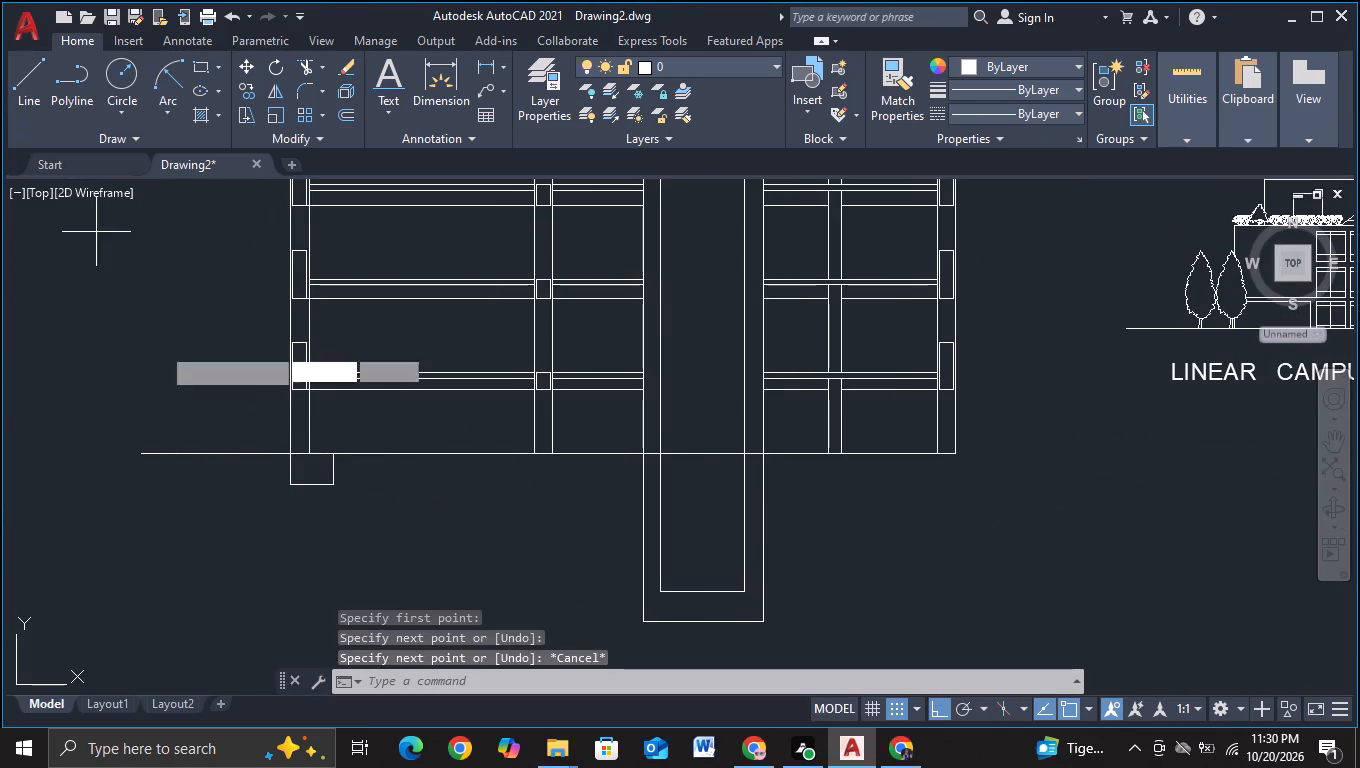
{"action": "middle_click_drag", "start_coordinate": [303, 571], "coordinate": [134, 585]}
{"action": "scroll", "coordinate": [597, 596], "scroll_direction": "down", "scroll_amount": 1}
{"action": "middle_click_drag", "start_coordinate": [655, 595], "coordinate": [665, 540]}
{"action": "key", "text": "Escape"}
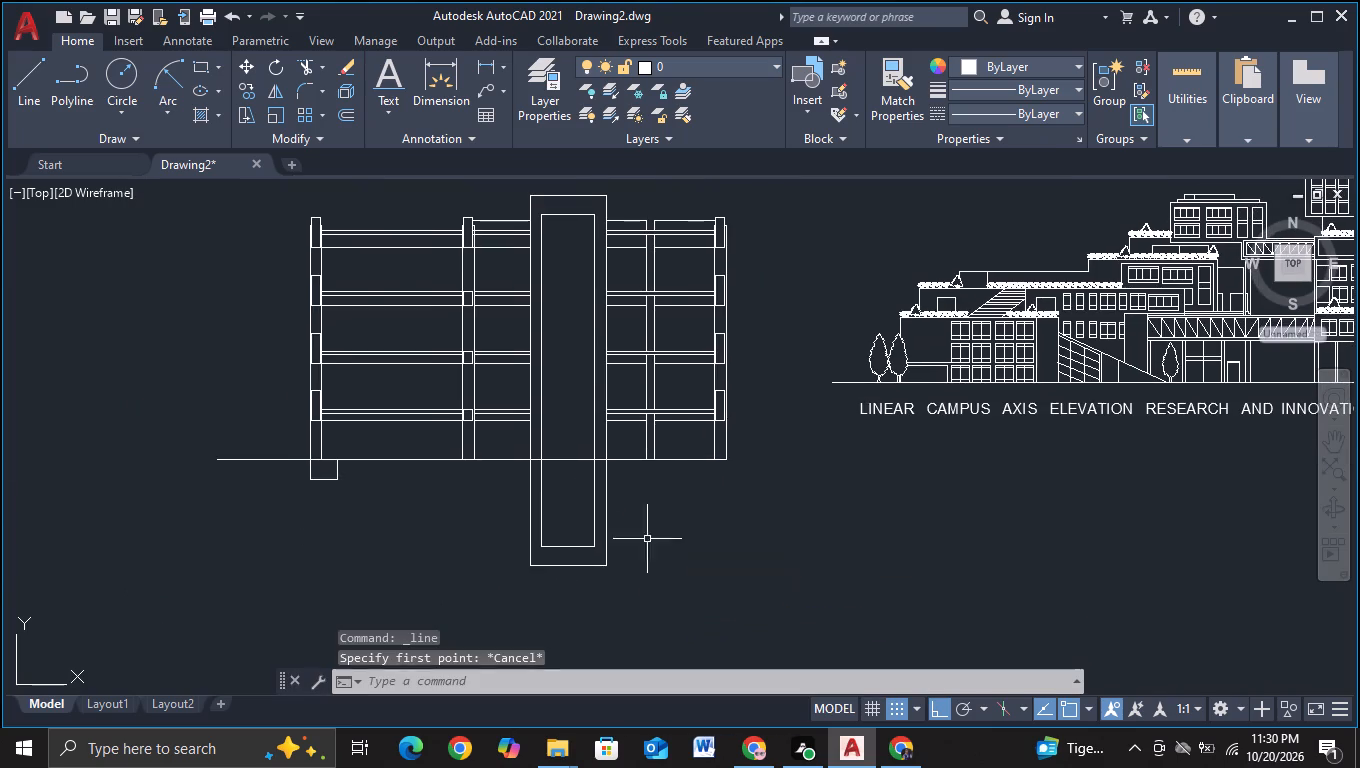
Move the whole new elevation with its tall frame and ground line horizontally, farther away from the linear campus axis elevation.
{"action": "scroll", "coordinate": [271, 299], "scroll_direction": "down", "scroll_amount": 1}
{"action": "middle_click_drag", "start_coordinate": [273, 320], "coordinate": [371, 511]}
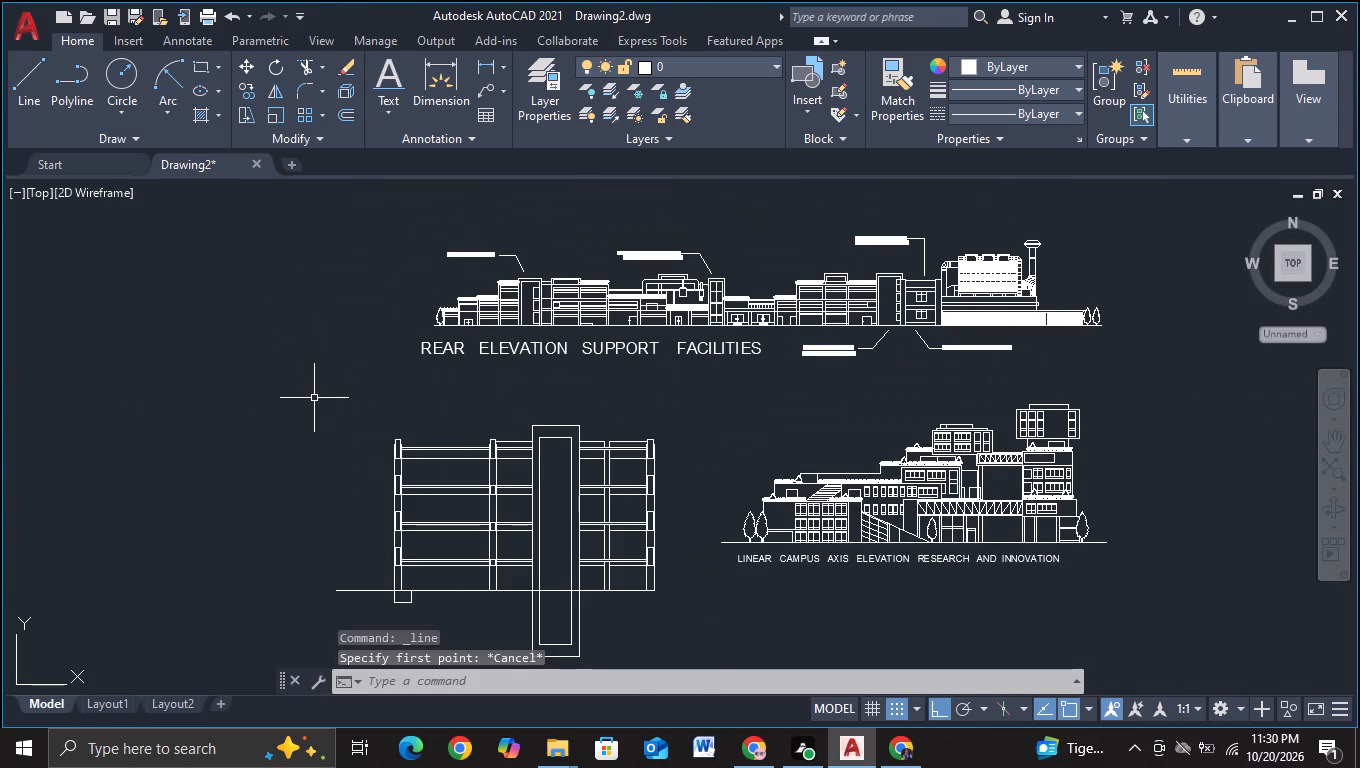
{"action": "left_click", "coordinate": [314, 397]}
{"action": "middle_click_drag", "start_coordinate": [355, 604], "coordinate": [338, 466]}
{"action": "left_click", "coordinate": [661, 541]}
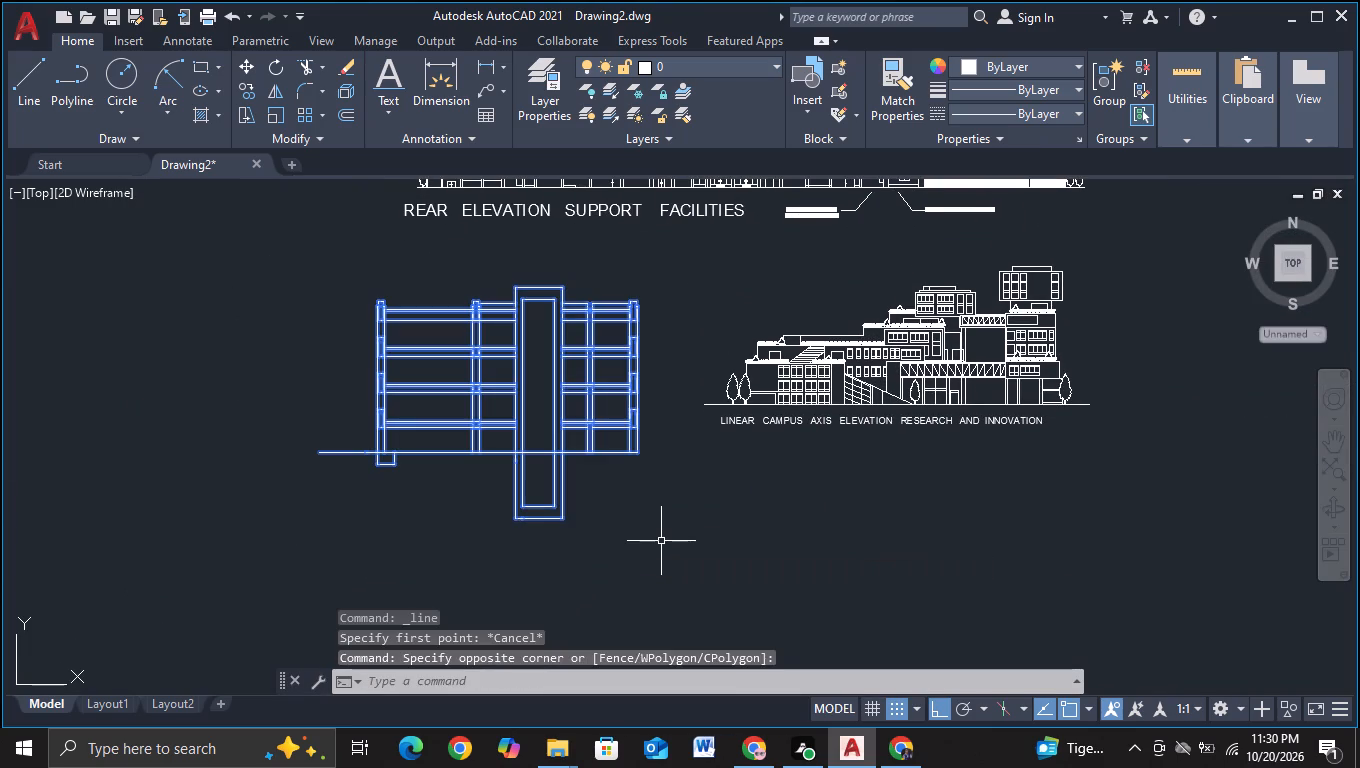
{"action": "key", "text": "m"}
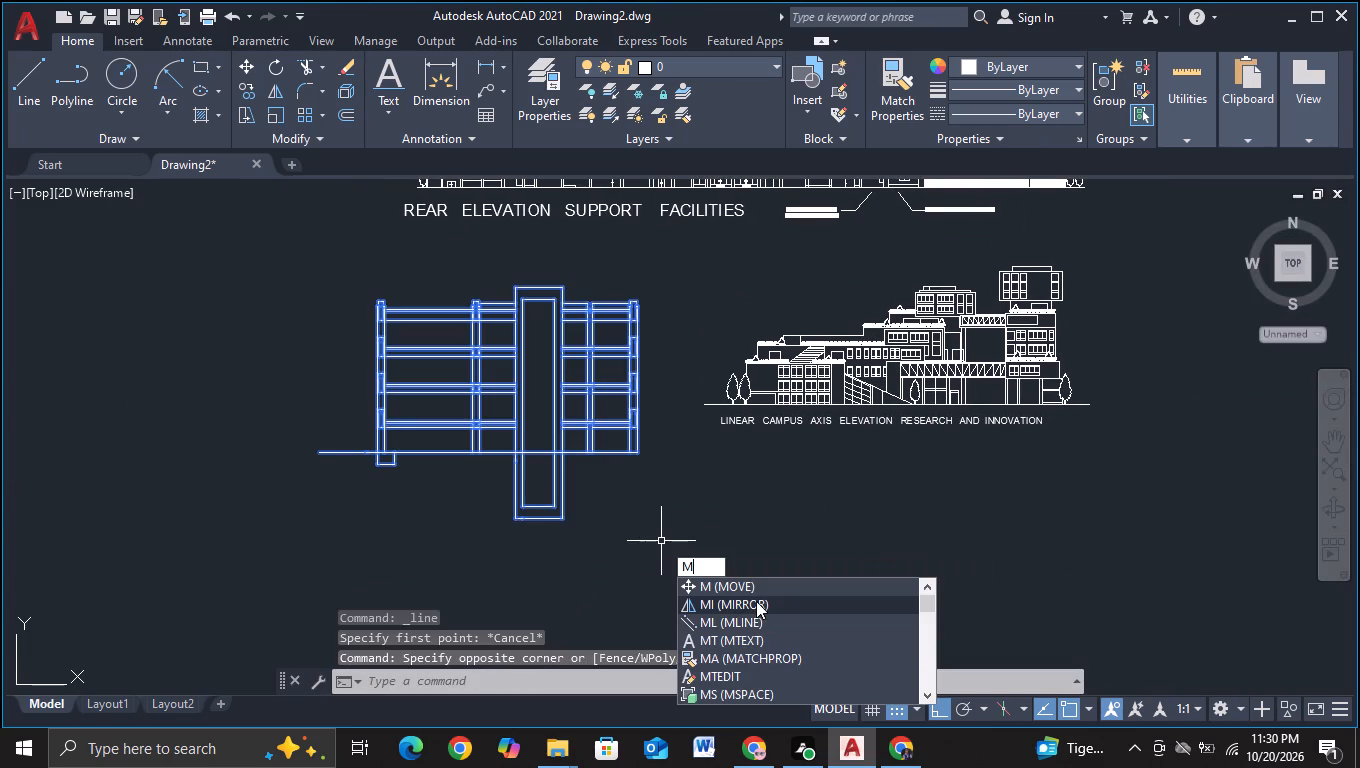
{"action": "left_click", "coordinate": [745, 579]}
{"action": "left_click", "coordinate": [583, 424]}
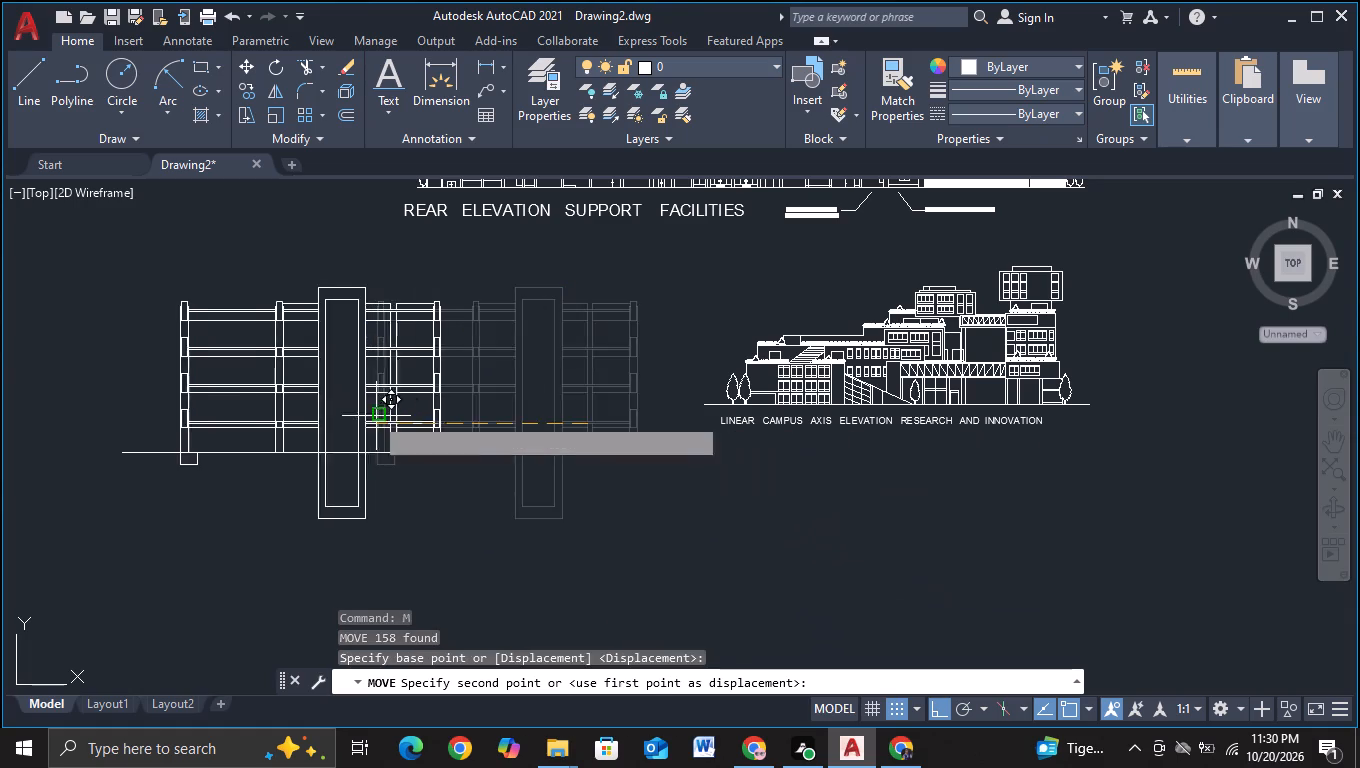
{"action": "left_click", "coordinate": [374, 416]}
{"action": "key", "text": "Escape"}
Draw a slab underside line about 875 long from inside the small footing box to the far outer tower, closed 16.5 up to the ground line.
{"action": "middle_click_drag", "start_coordinate": [480, 484], "coordinate": [764, 527]}
{"action": "middle_click_drag", "start_coordinate": [739, 530], "coordinate": [702, 483]}
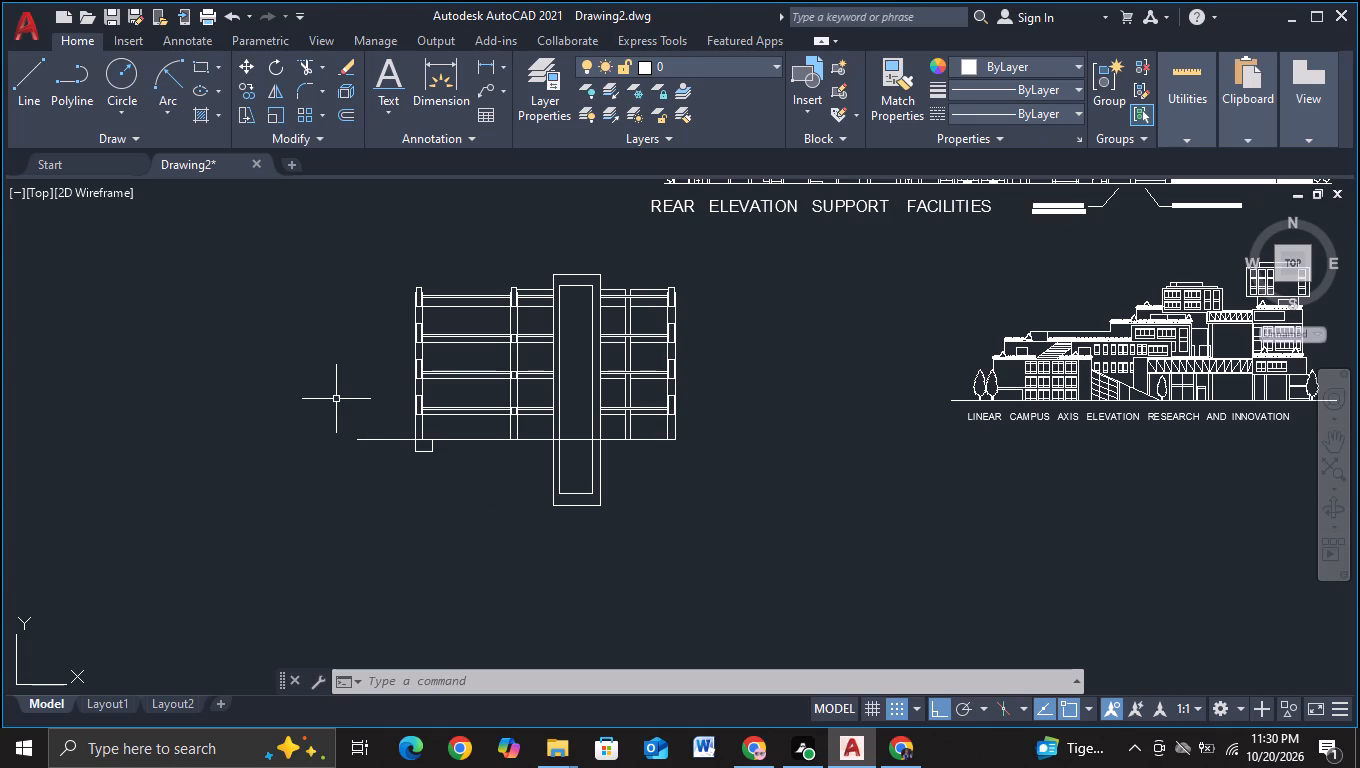
{"action": "left_click", "coordinate": [36, 109]}
{"action": "scroll", "coordinate": [351, 491], "scroll_direction": "up", "scroll_amount": 1}
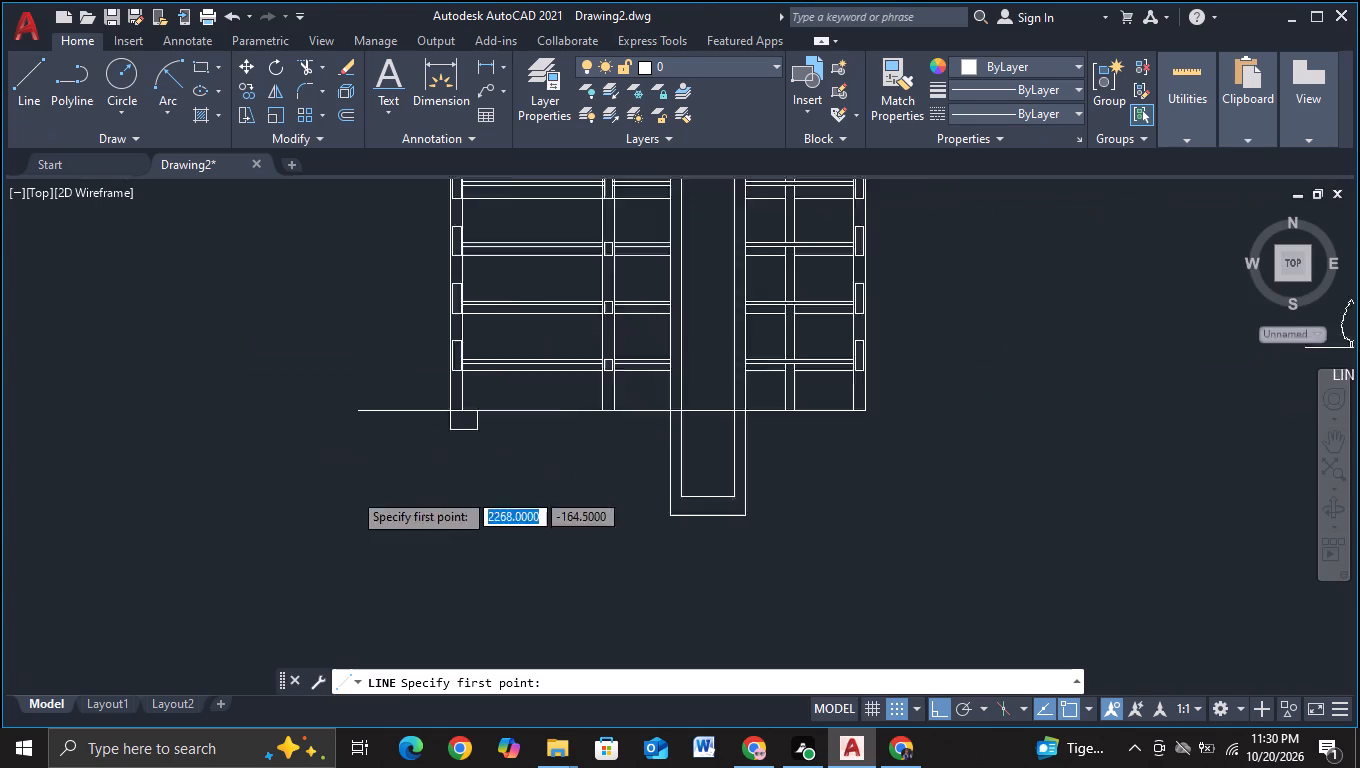
{"action": "scroll", "coordinate": [359, 495], "scroll_direction": "up", "scroll_amount": 2}
{"action": "middle_click_drag", "start_coordinate": [526, 531], "coordinate": [221, 664]}
{"action": "scroll", "coordinate": [411, 486], "scroll_direction": "up", "scroll_amount": 1}
{"action": "middle_click_drag", "start_coordinate": [405, 486], "coordinate": [418, 609]}
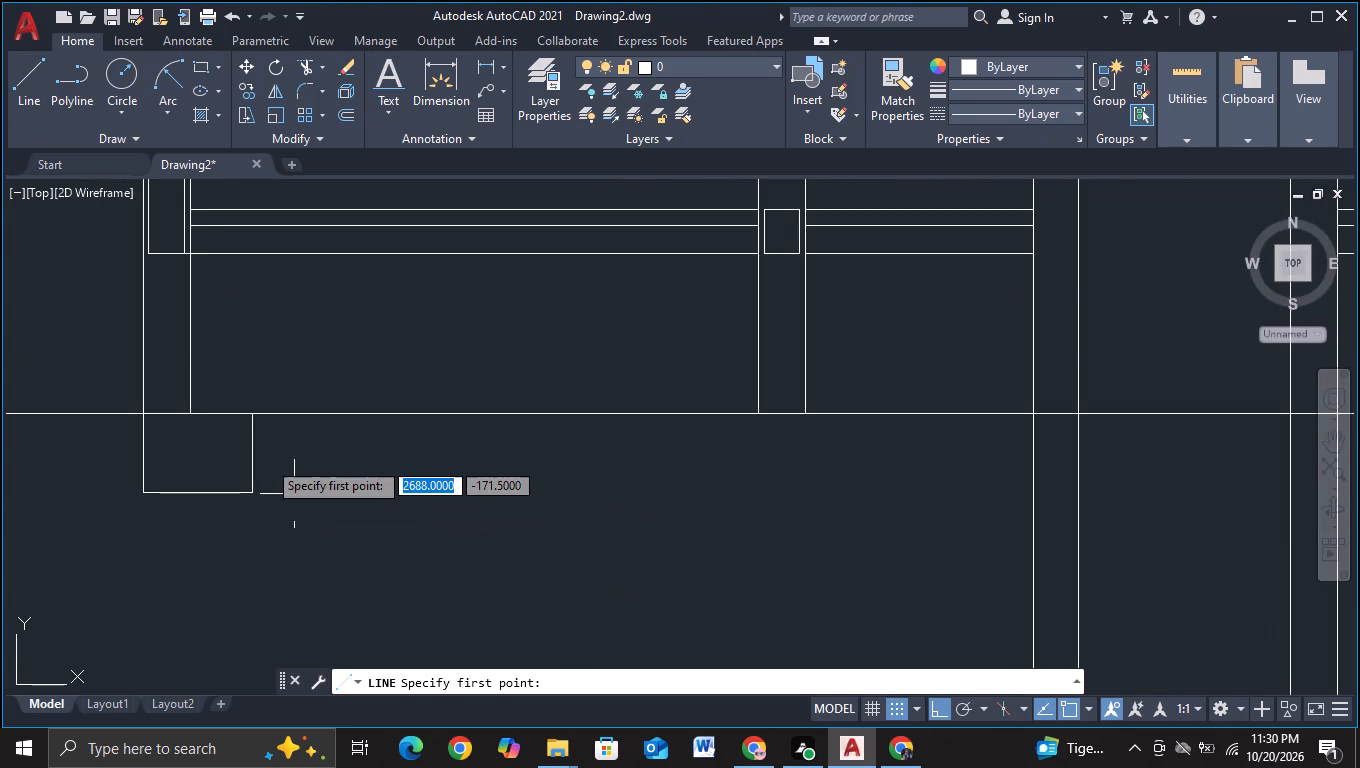
{"action": "left_click", "coordinate": [238, 444]}
{"action": "middle_click_drag", "start_coordinate": [537, 445], "coordinate": [162, 449]}
{"action": "scroll", "coordinate": [310, 468], "scroll_direction": "down", "scroll_amount": 2}
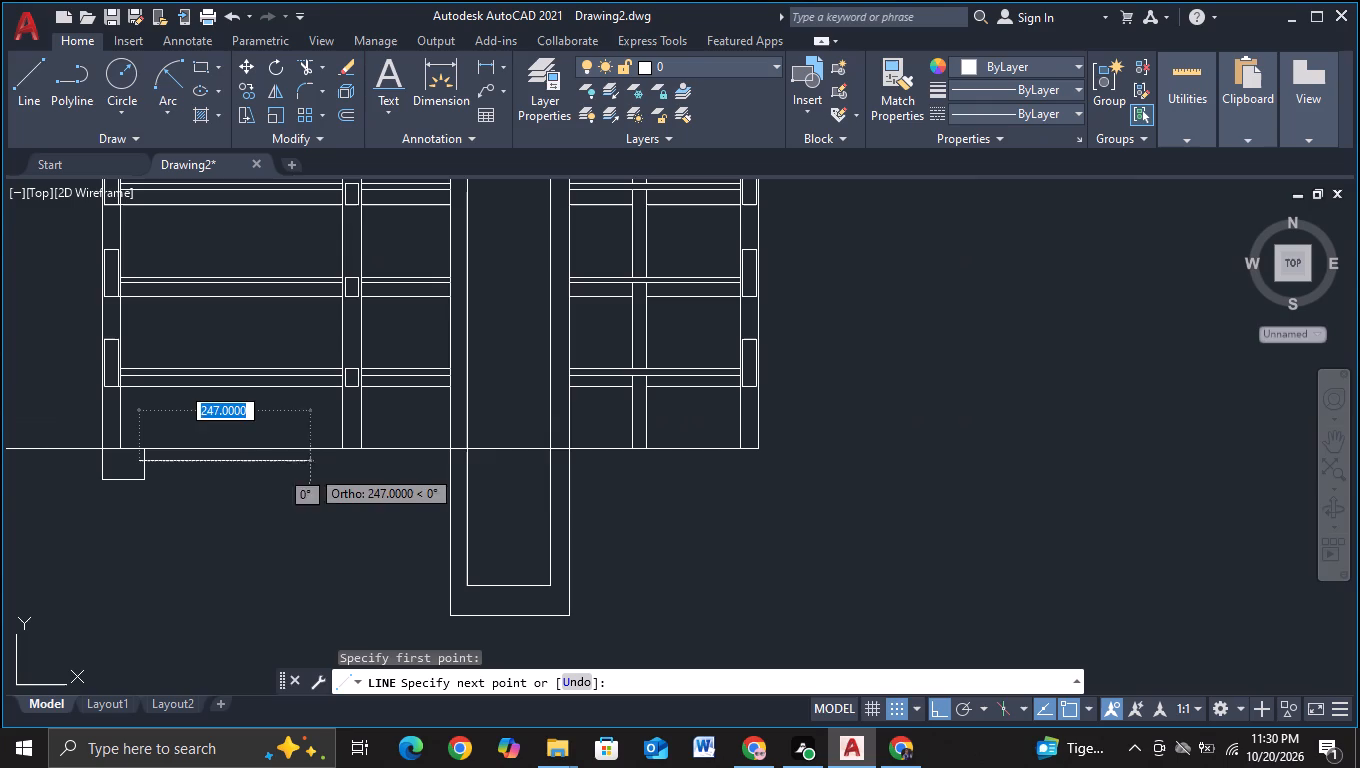
{"action": "left_click", "coordinate": [761, 460]}
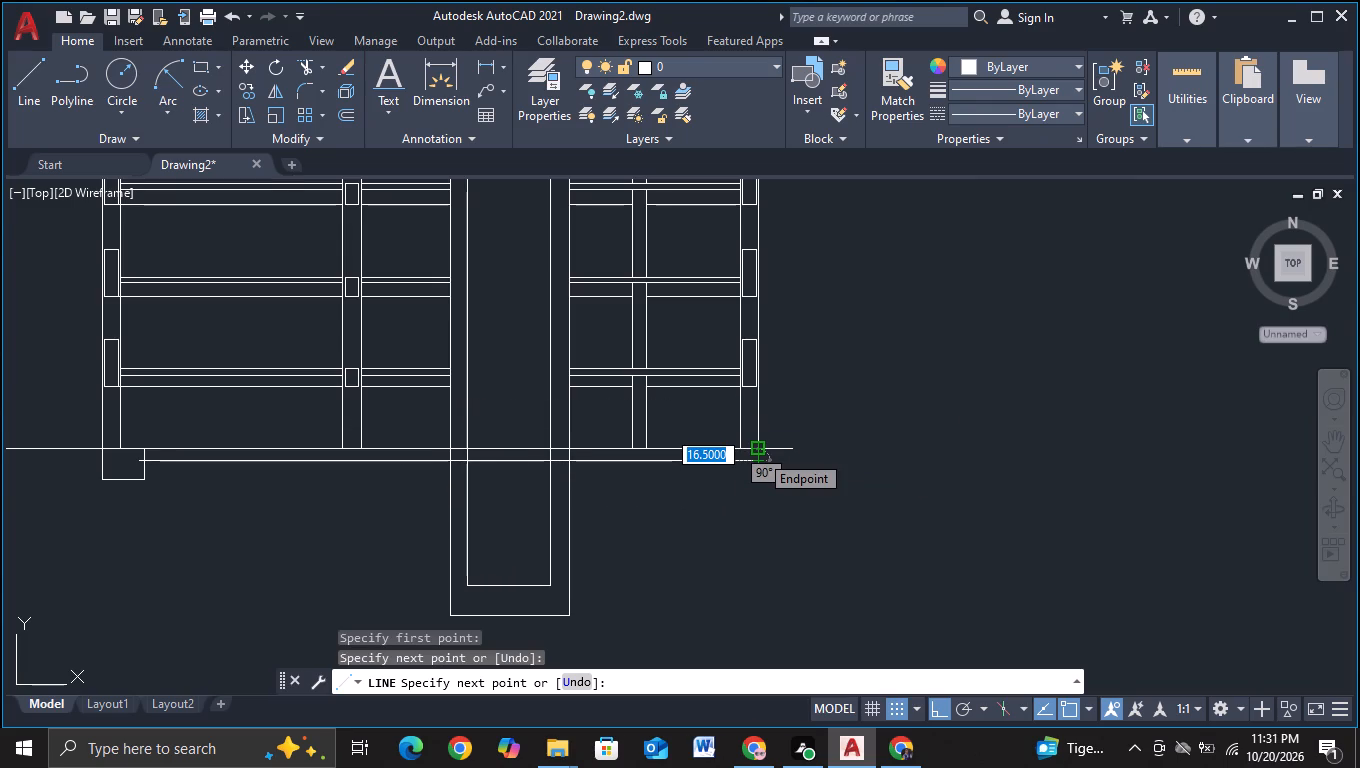
{"action": "left_click", "coordinate": [759, 453]}
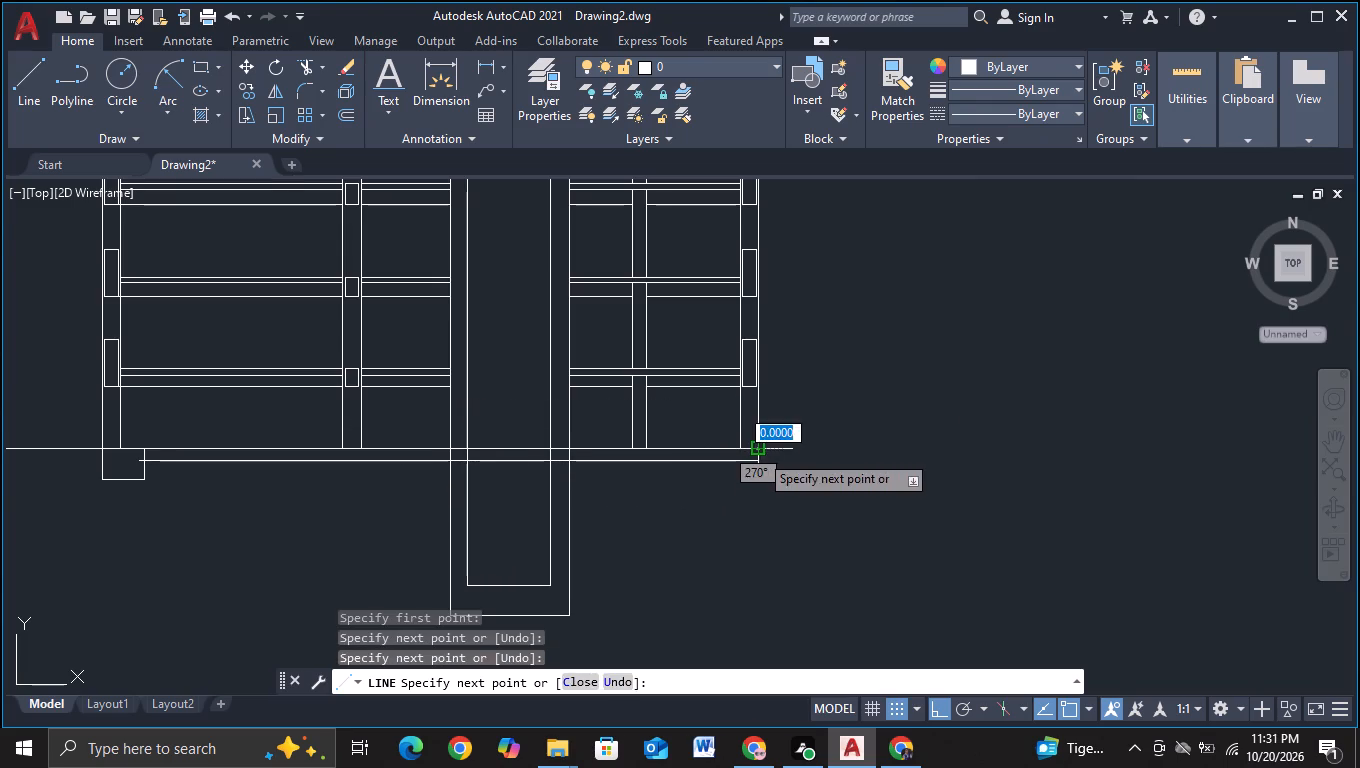
{"action": "key", "text": "Escape"}
Trim the slab underside line's overhang inside the footing box and the box's side between the ground line and slab underside.
{"action": "middle_click_drag", "start_coordinate": [698, 539], "coordinate": [968, 502]}
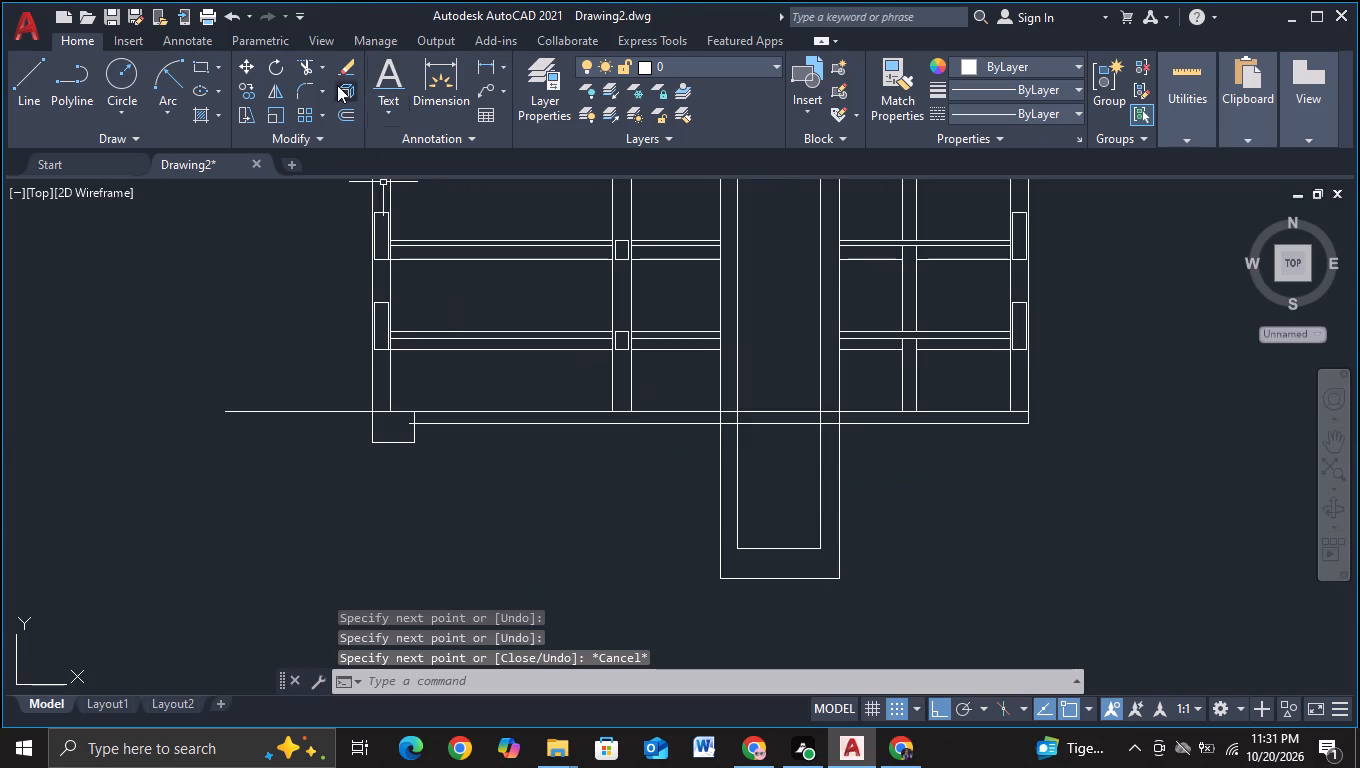
{"action": "left_click", "coordinate": [300, 70]}
{"action": "scroll", "coordinate": [462, 474], "scroll_direction": "up", "scroll_amount": 2}
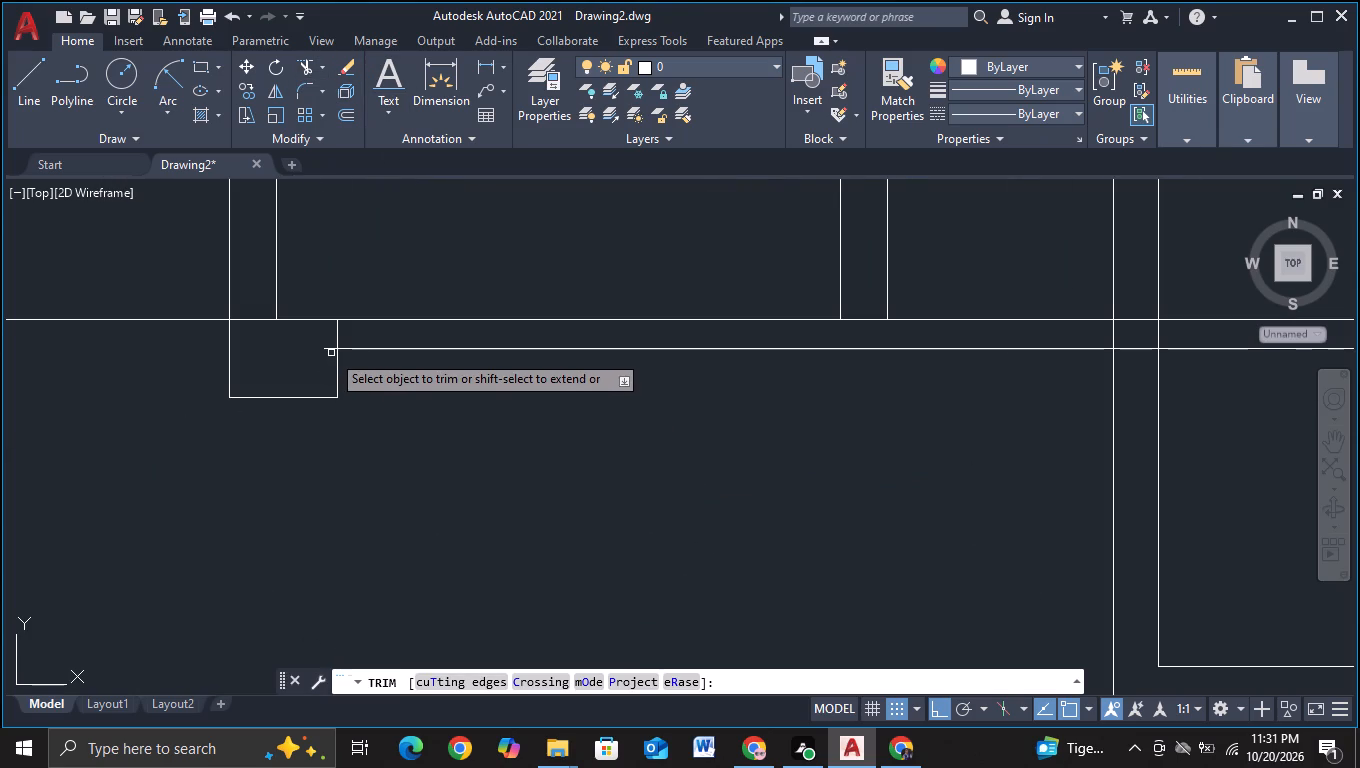
{"action": "left_click", "coordinate": [330, 352]}
{"action": "left_click_drag", "start_coordinate": [327, 341], "coordinate": [386, 340]}
Trim the ground line and slab underside where they cross the tall frame's interior and both of its side walls.
{"action": "scroll", "coordinate": [397, 441], "scroll_direction": "down", "scroll_amount": 2}
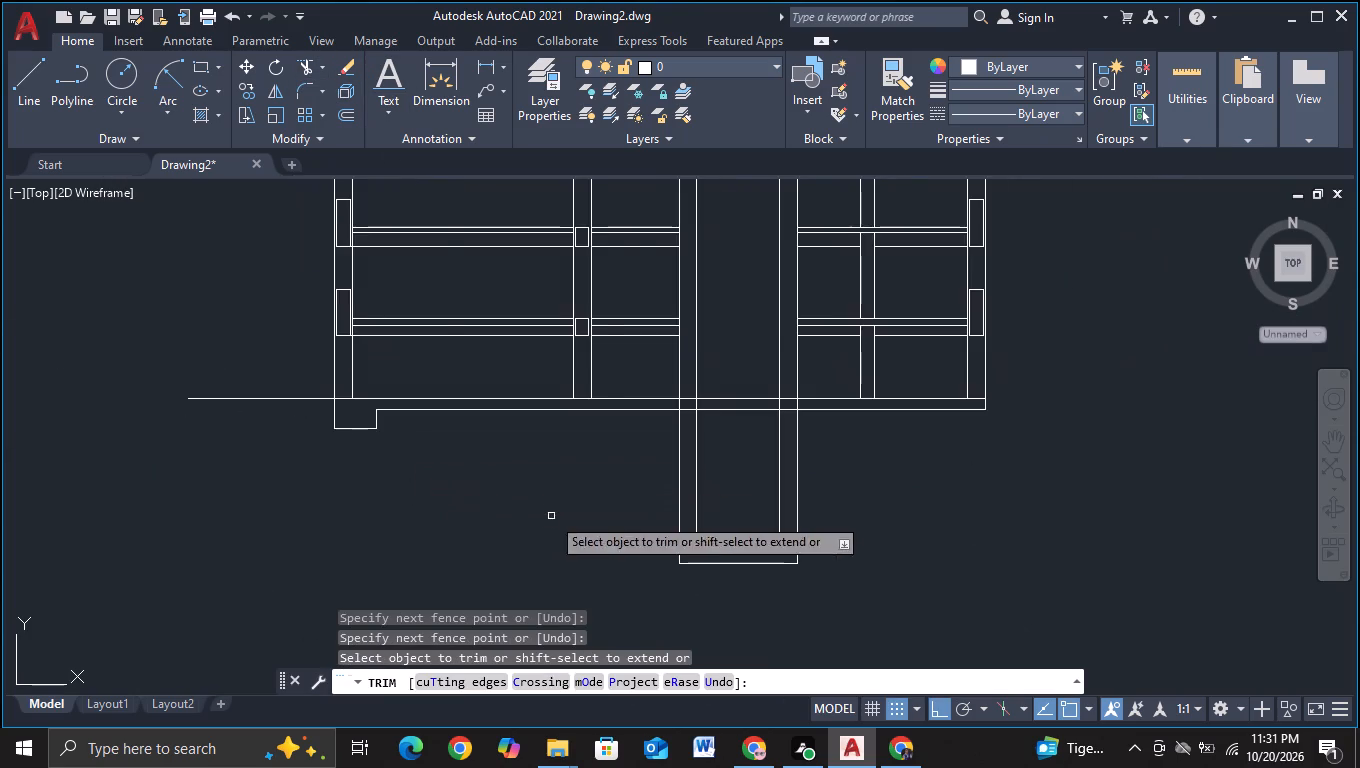
{"action": "middle_click_drag", "start_coordinate": [551, 516], "coordinate": [351, 523]}
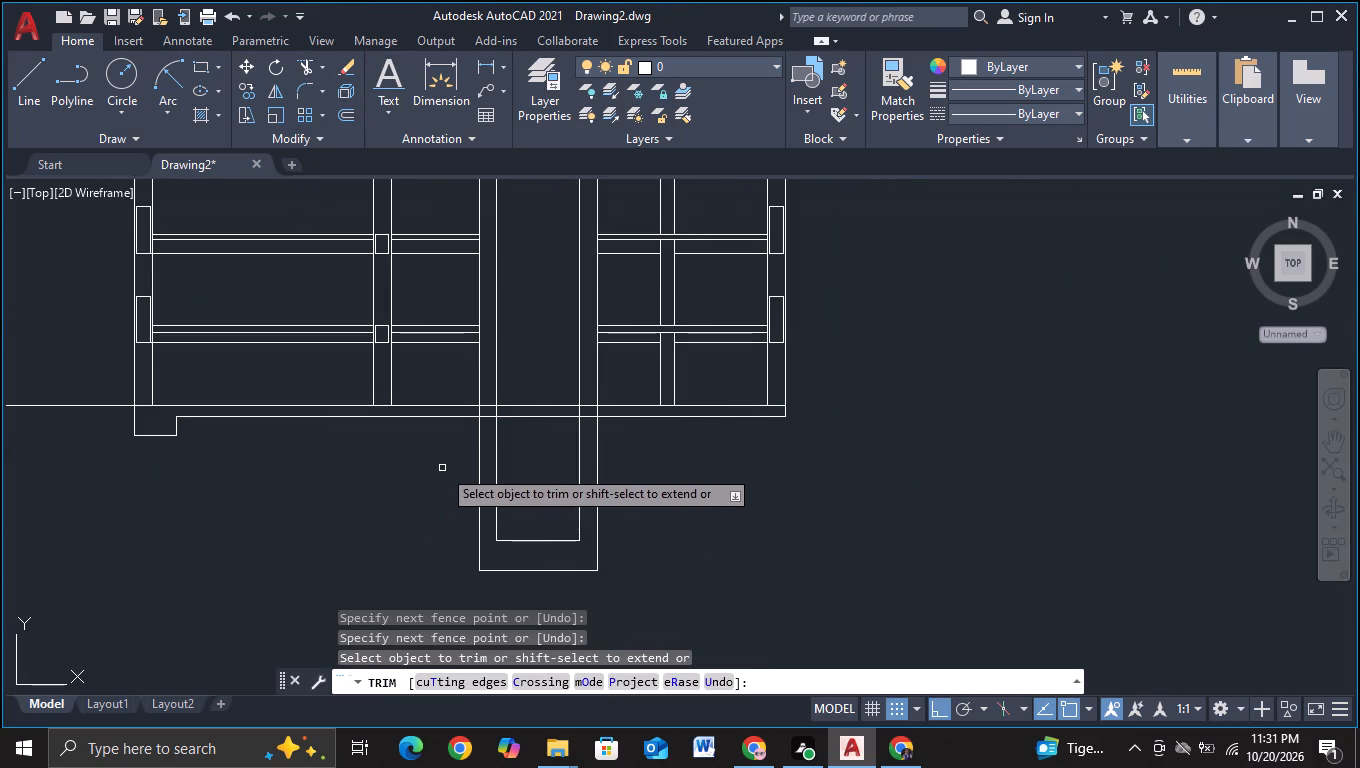
{"action": "left_click_drag", "start_coordinate": [515, 457], "coordinate": [556, 355]}
{"action": "scroll", "coordinate": [505, 425], "scroll_direction": "up", "scroll_amount": 1}
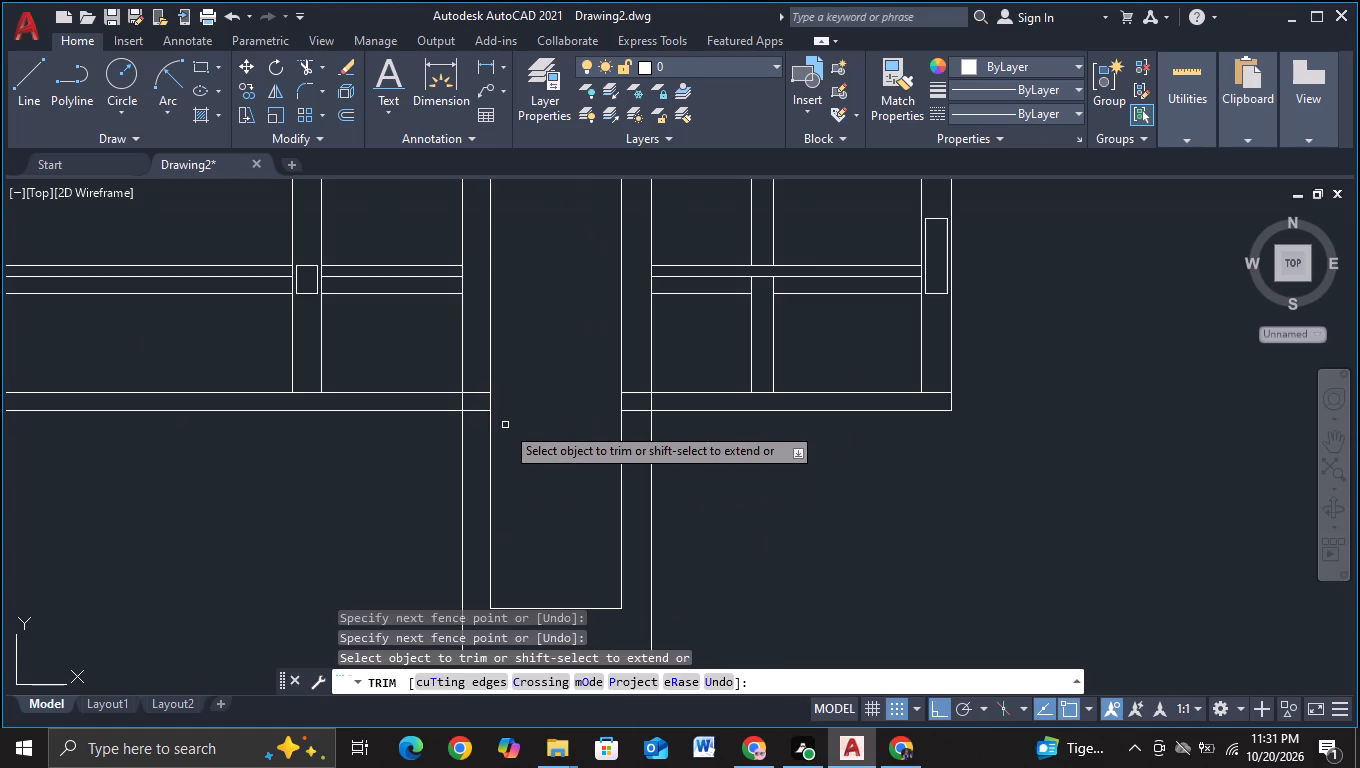
{"action": "left_click", "coordinate": [472, 429]}
{"action": "left_click", "coordinate": [476, 376]}
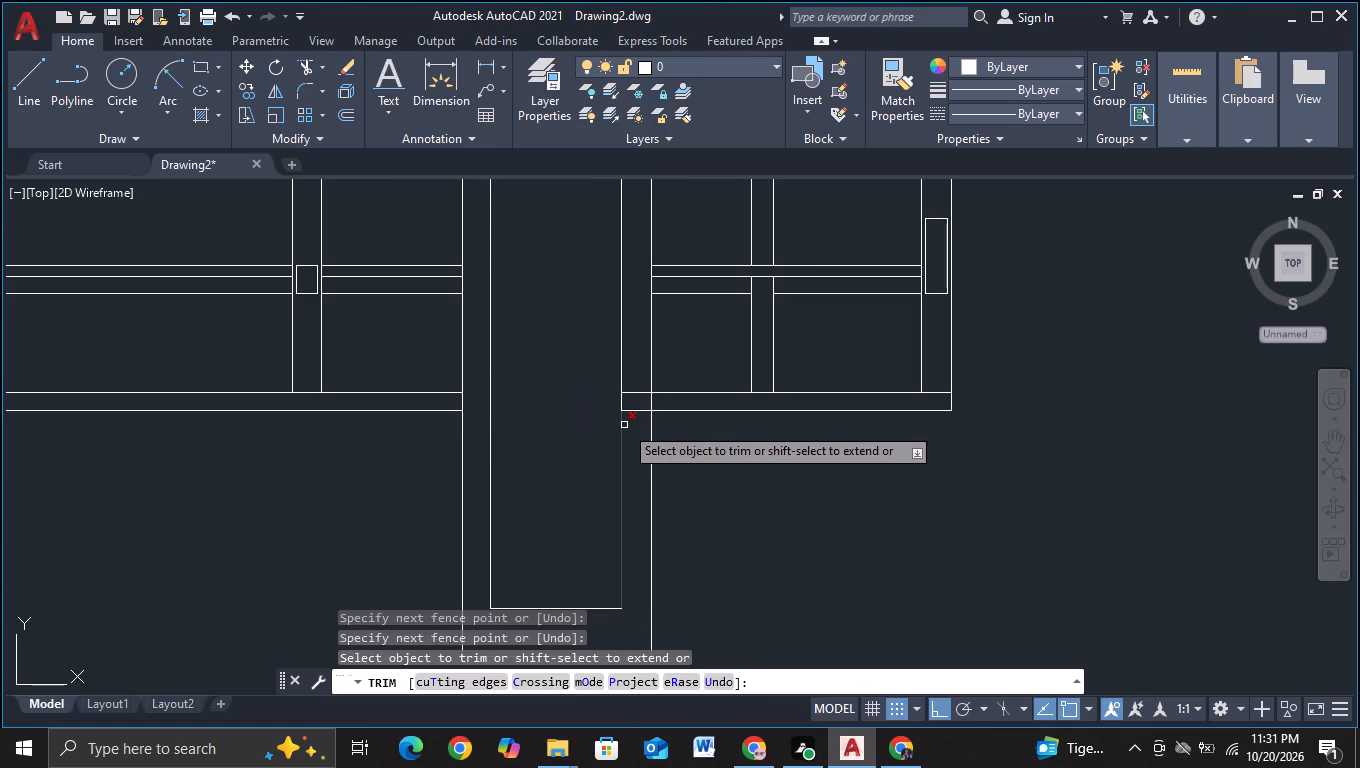
{"action": "left_click_drag", "start_coordinate": [626, 426], "coordinate": [633, 413]}
{"action": "left_click", "coordinate": [632, 370]}
{"action": "scroll", "coordinate": [733, 511], "scroll_direction": "down", "scroll_amount": 2}
{"action": "middle_click_drag", "start_coordinate": [754, 530], "coordinate": [773, 470]}
{"action": "key", "text": "Escape"}
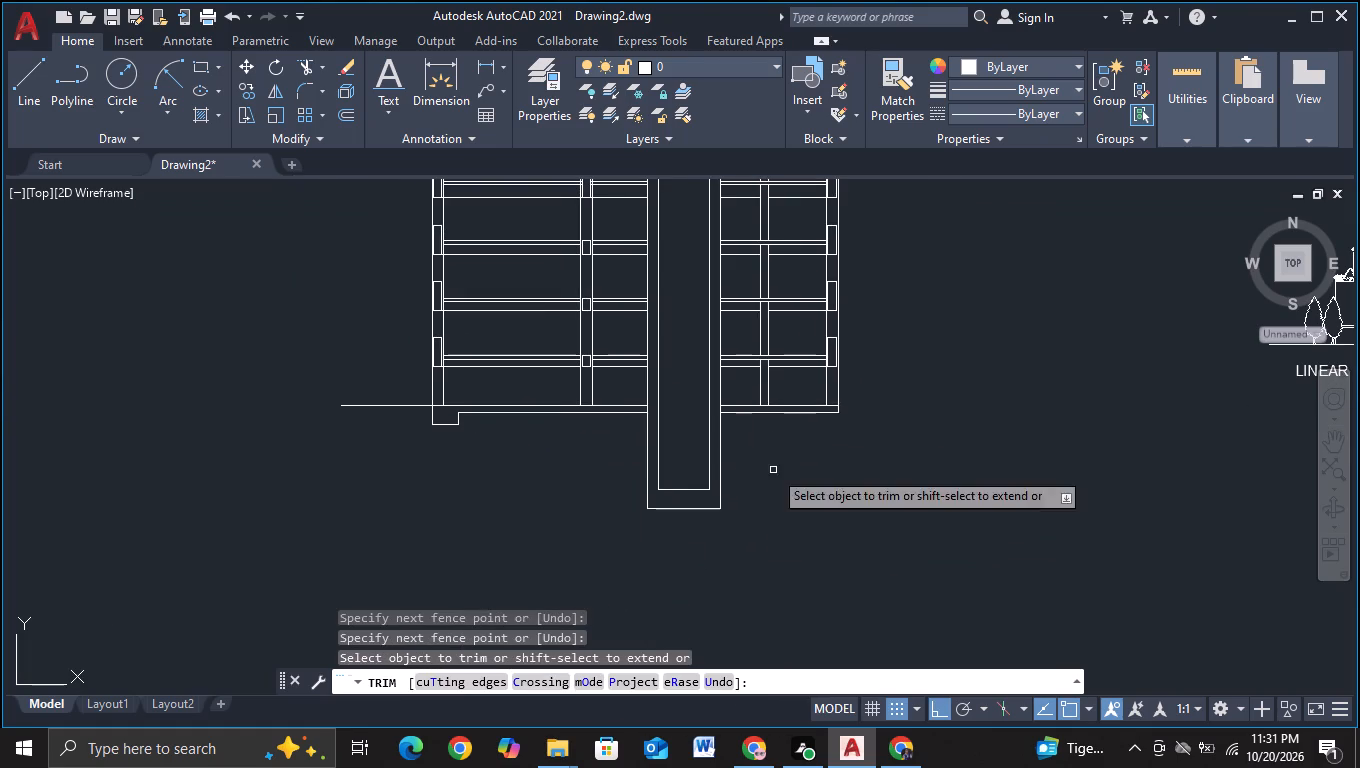
Draw the basement's outer outline from the inner tower's outer edge, about 213.5 down from the ground line and 166 across into the tall frame.
{"action": "left_click", "coordinate": [36, 100]}
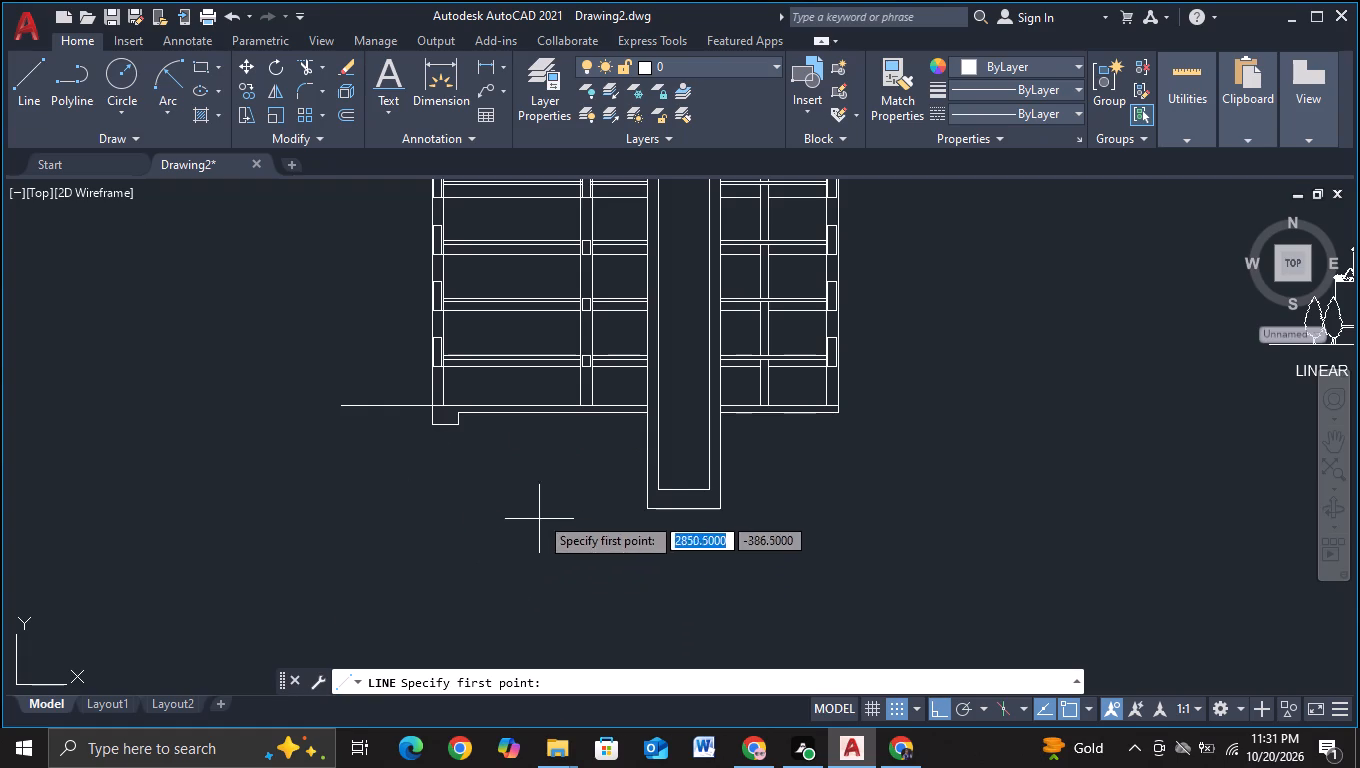
{"action": "left_click", "coordinate": [578, 407]}
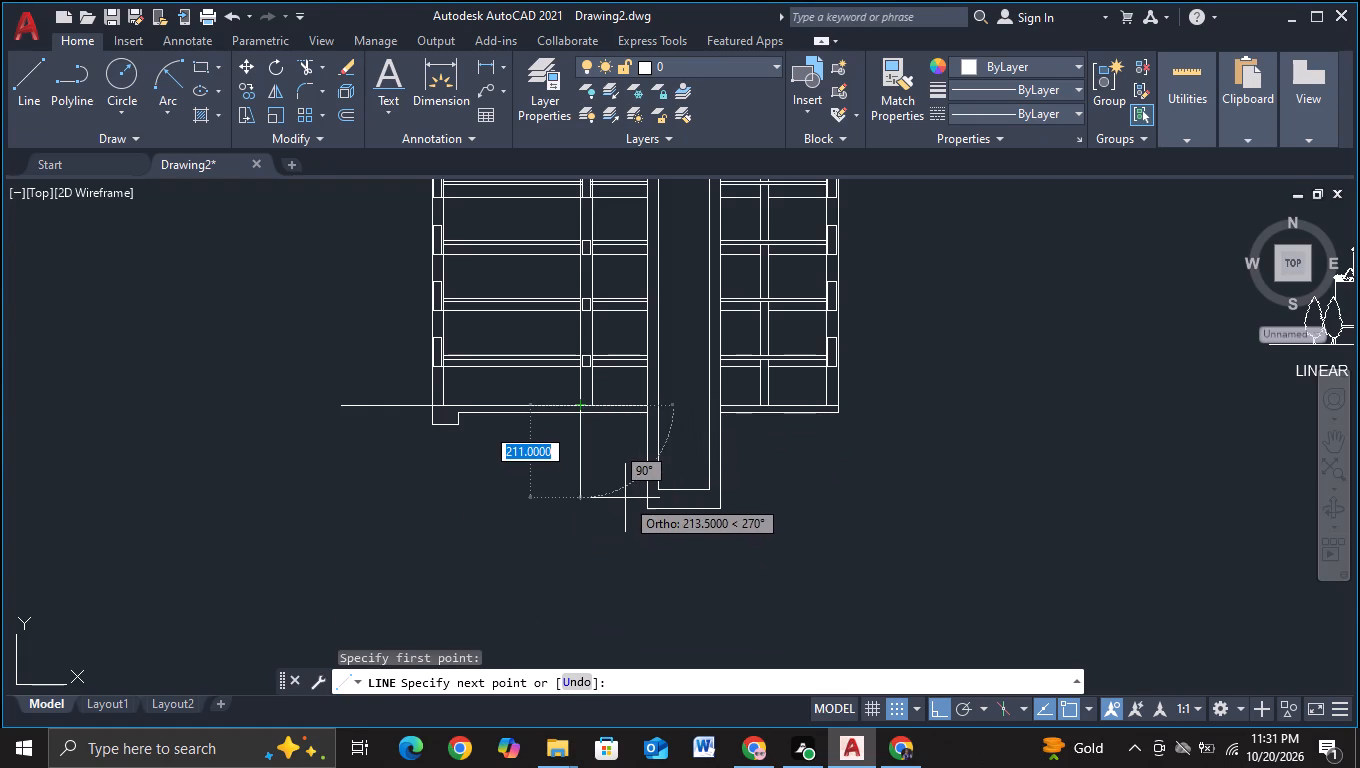
{"action": "left_click", "coordinate": [578, 500]}
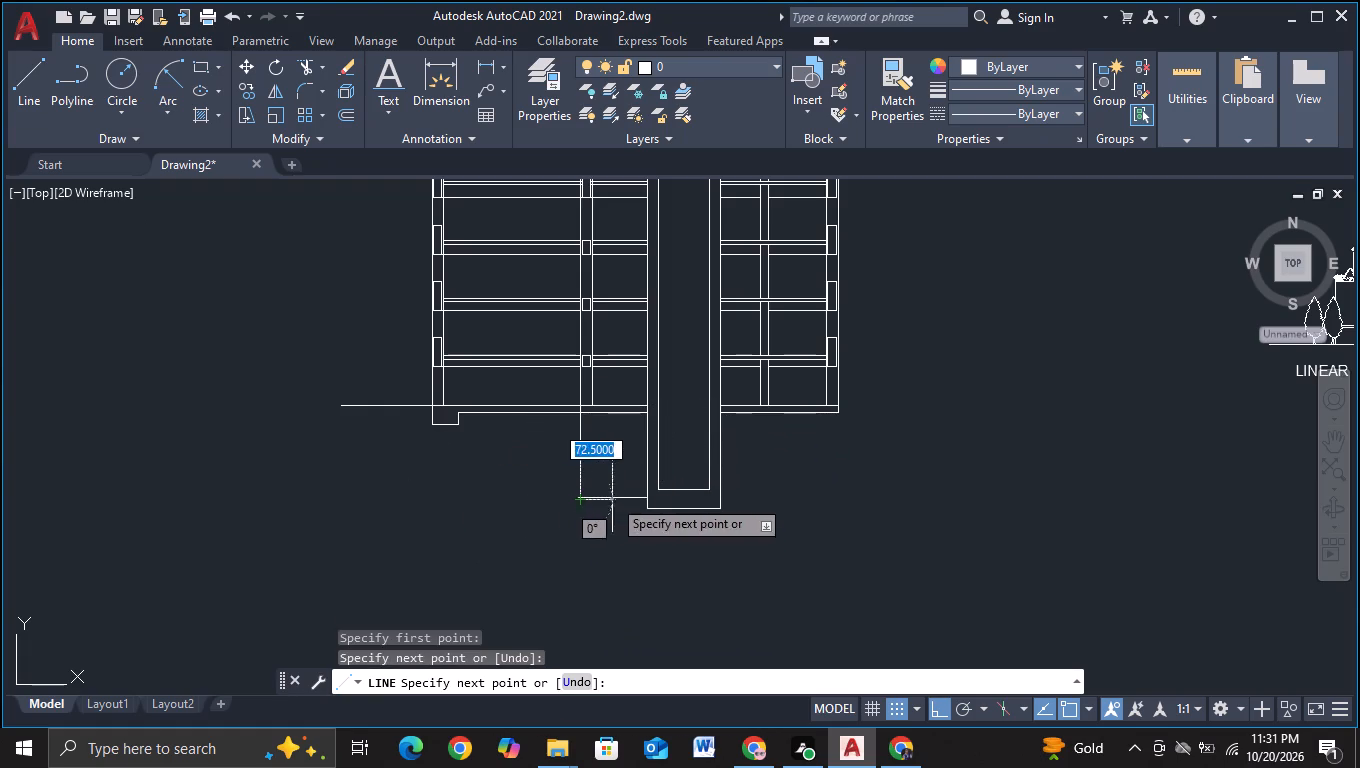
{"action": "scroll", "coordinate": [643, 491], "scroll_direction": "up", "scroll_amount": 2}
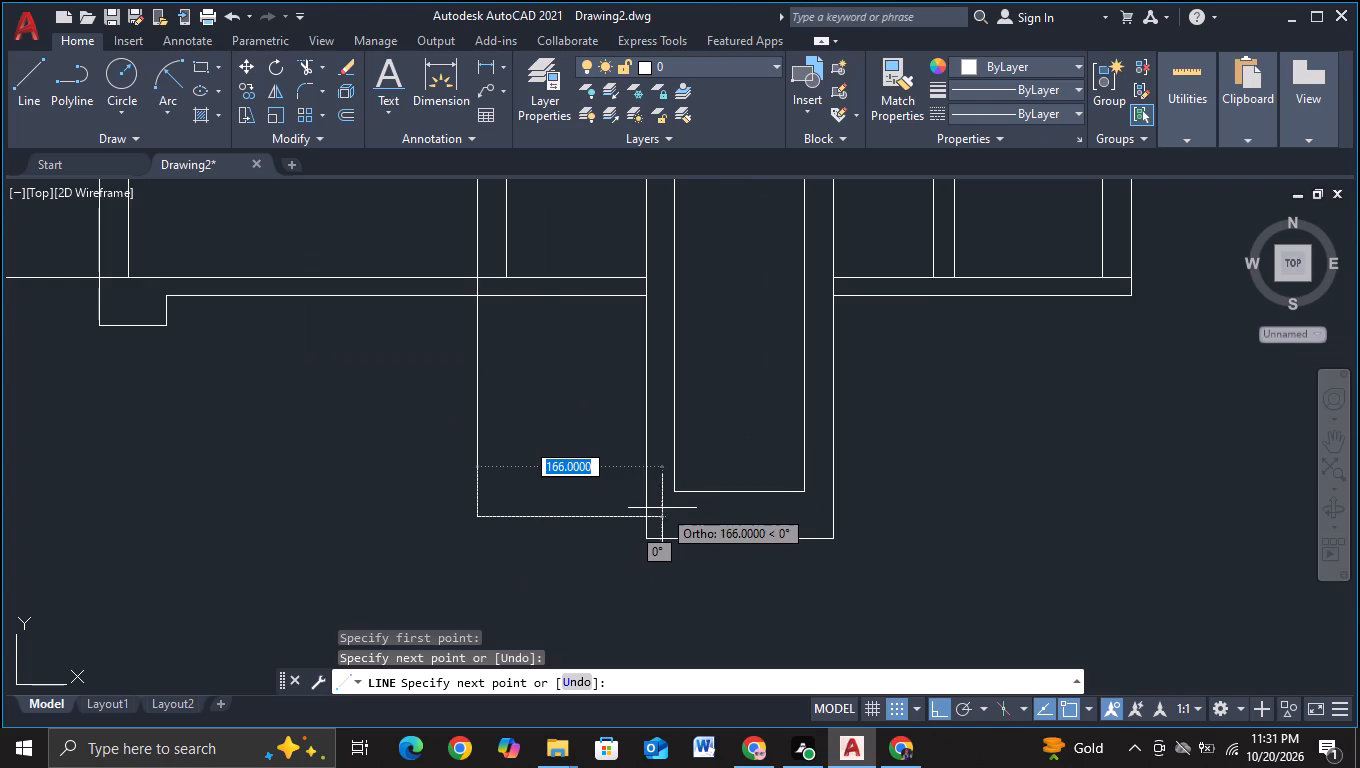
{"action": "left_click", "coordinate": [662, 508]}
{"action": "key", "text": "Escape"}
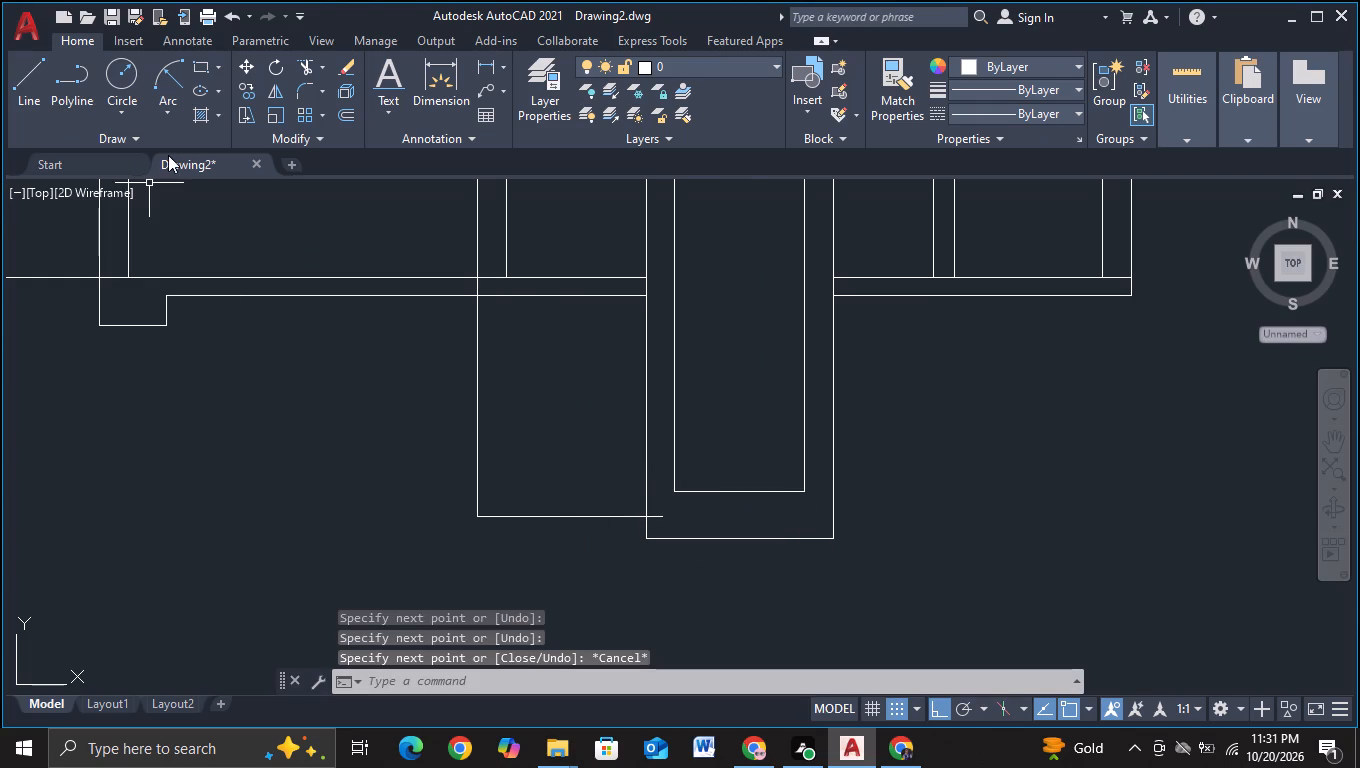
Draw the basement's inner outline from the inner tower's other edge, about 196.5 down from the ground line and across into the tall frame's wall.
{"action": "left_click", "coordinate": [10, 101]}
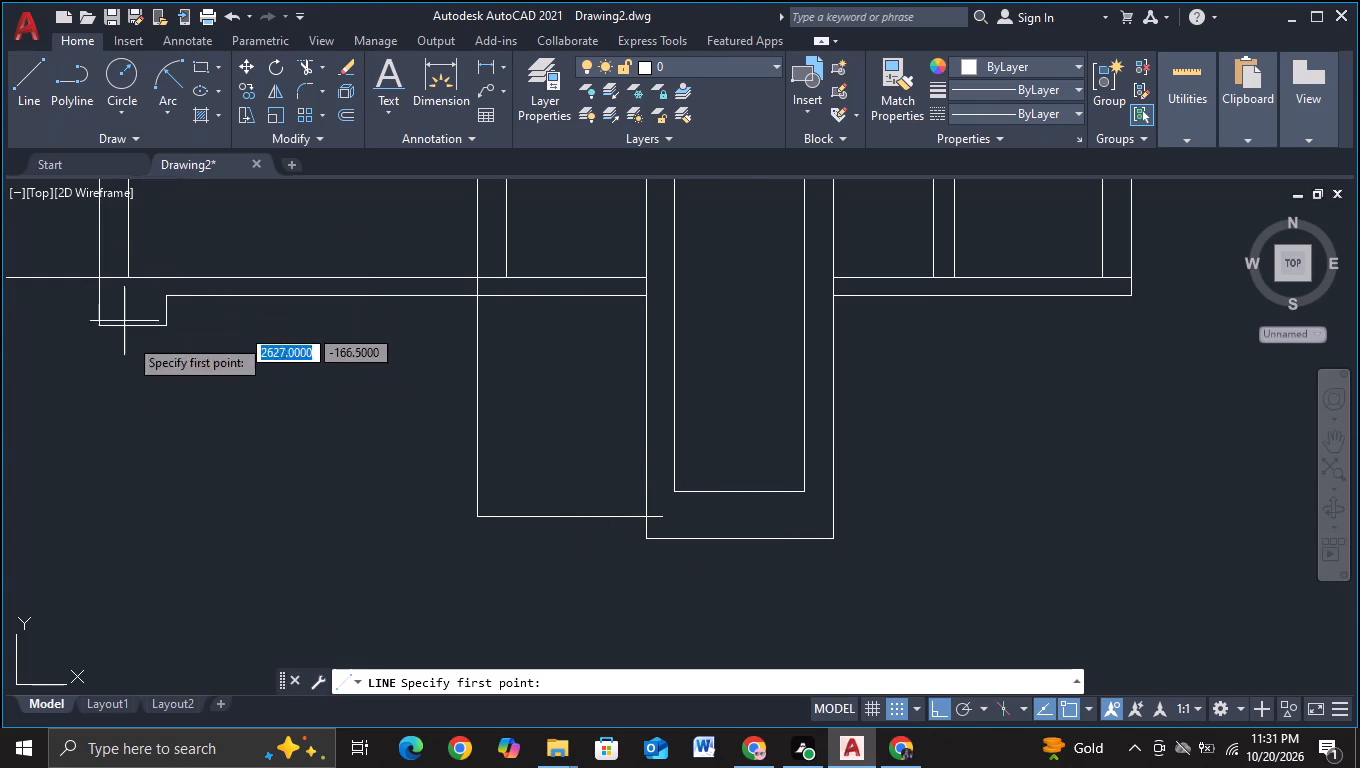
{"action": "left_click", "coordinate": [502, 284]}
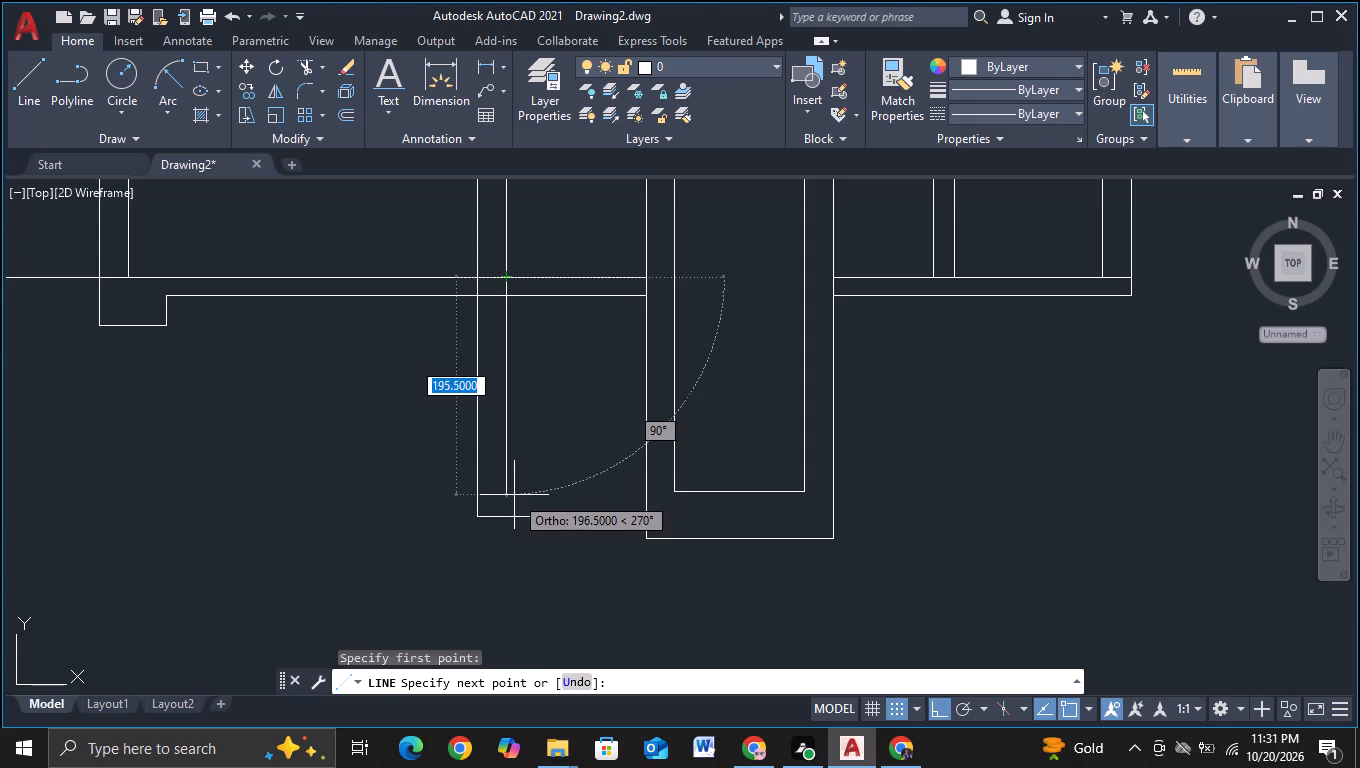
{"action": "left_click", "coordinate": [514, 495]}
{"action": "scroll", "coordinate": [654, 490], "scroll_direction": "up", "scroll_amount": 2}
{"action": "left_click", "coordinate": [654, 490]}
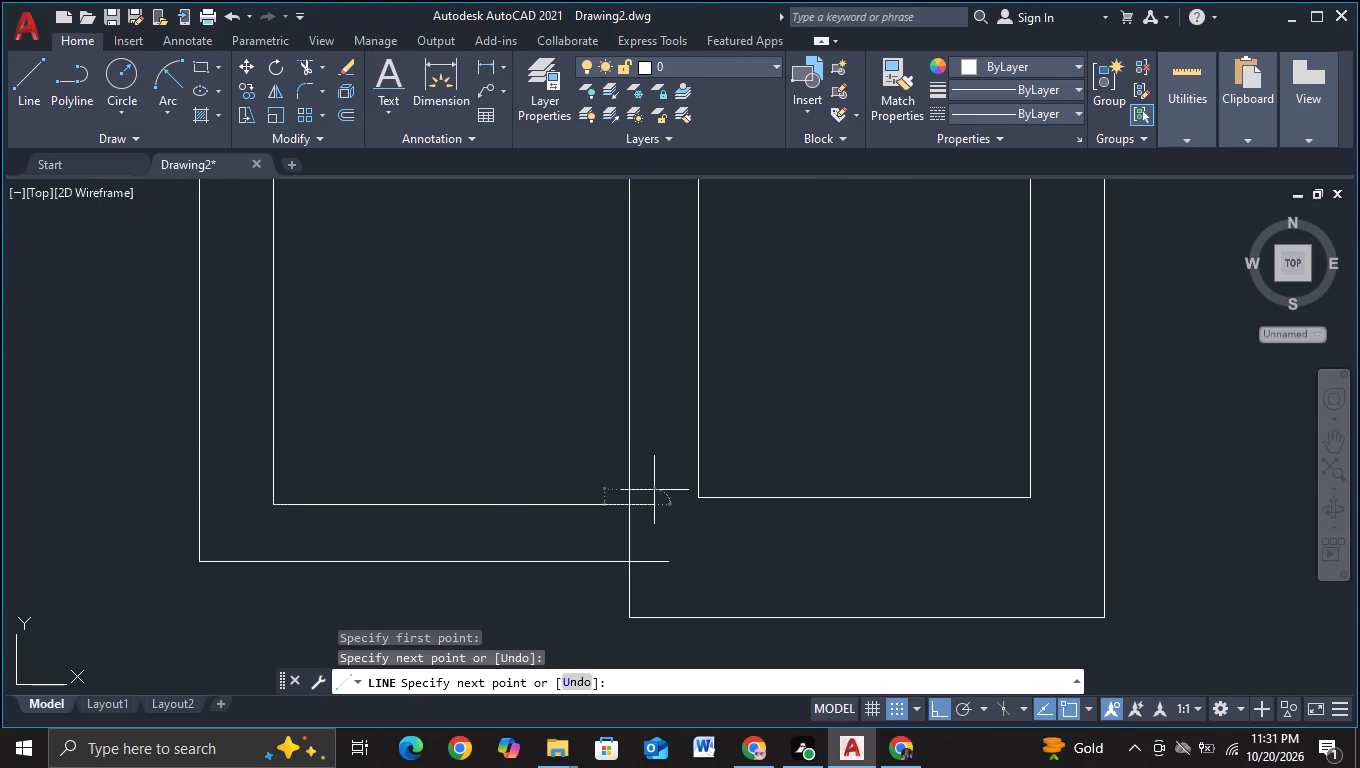
{"action": "key", "text": "Escape"}
Trim both basement floor lines' overhangs at the tall frame and the frame's edge between those two lines.
{"action": "left_click", "coordinate": [308, 65]}
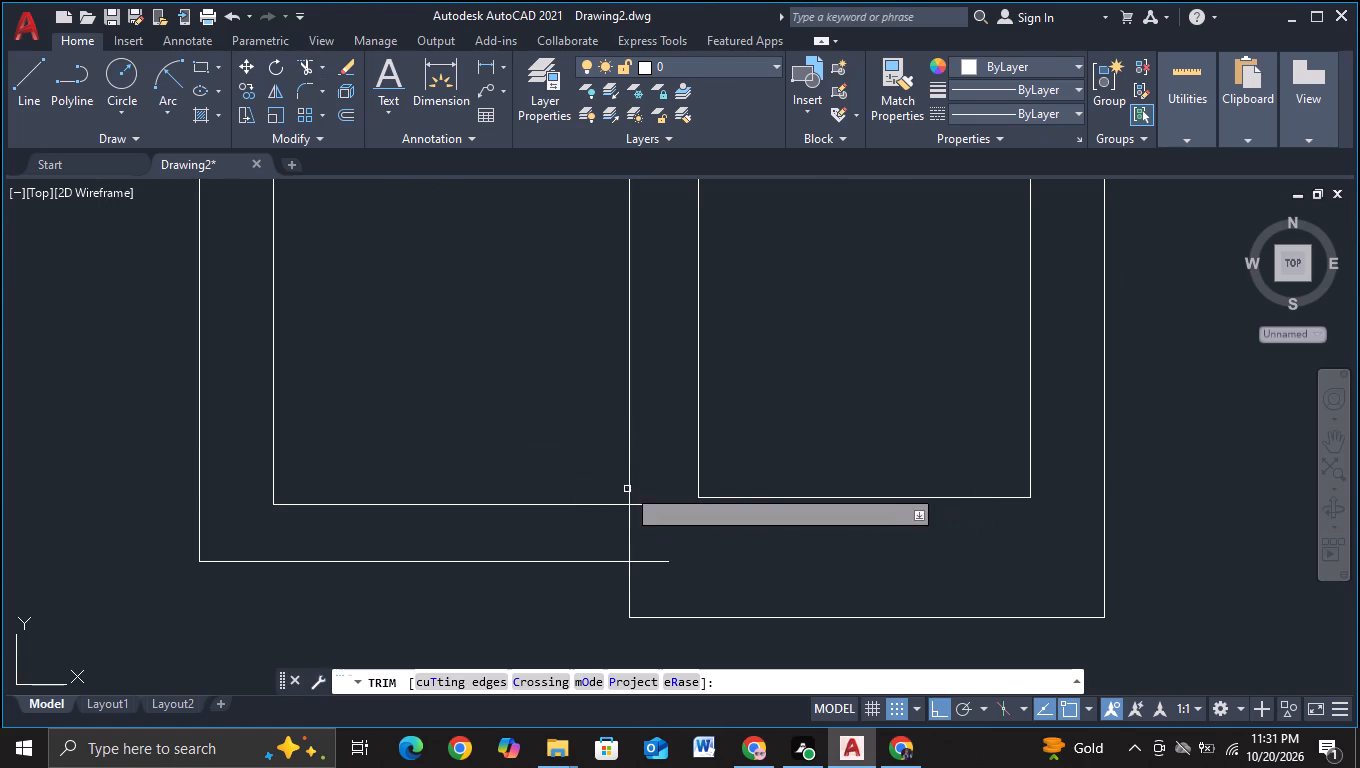
{"action": "left_click_drag", "start_coordinate": [641, 485], "coordinate": [644, 499]}
{"action": "left_click", "coordinate": [654, 570]}
{"action": "left_click_drag", "start_coordinate": [596, 539], "coordinate": [667, 534]}
Trim the basement wall lines within the ground slab and the slab underside between the two wall lines.
{"action": "scroll", "coordinate": [520, 435], "scroll_direction": "down", "scroll_amount": 2}
{"action": "middle_click_drag", "start_coordinate": [506, 398], "coordinate": [564, 568]}
{"action": "scroll", "coordinate": [523, 512], "scroll_direction": "up", "scroll_amount": 1}
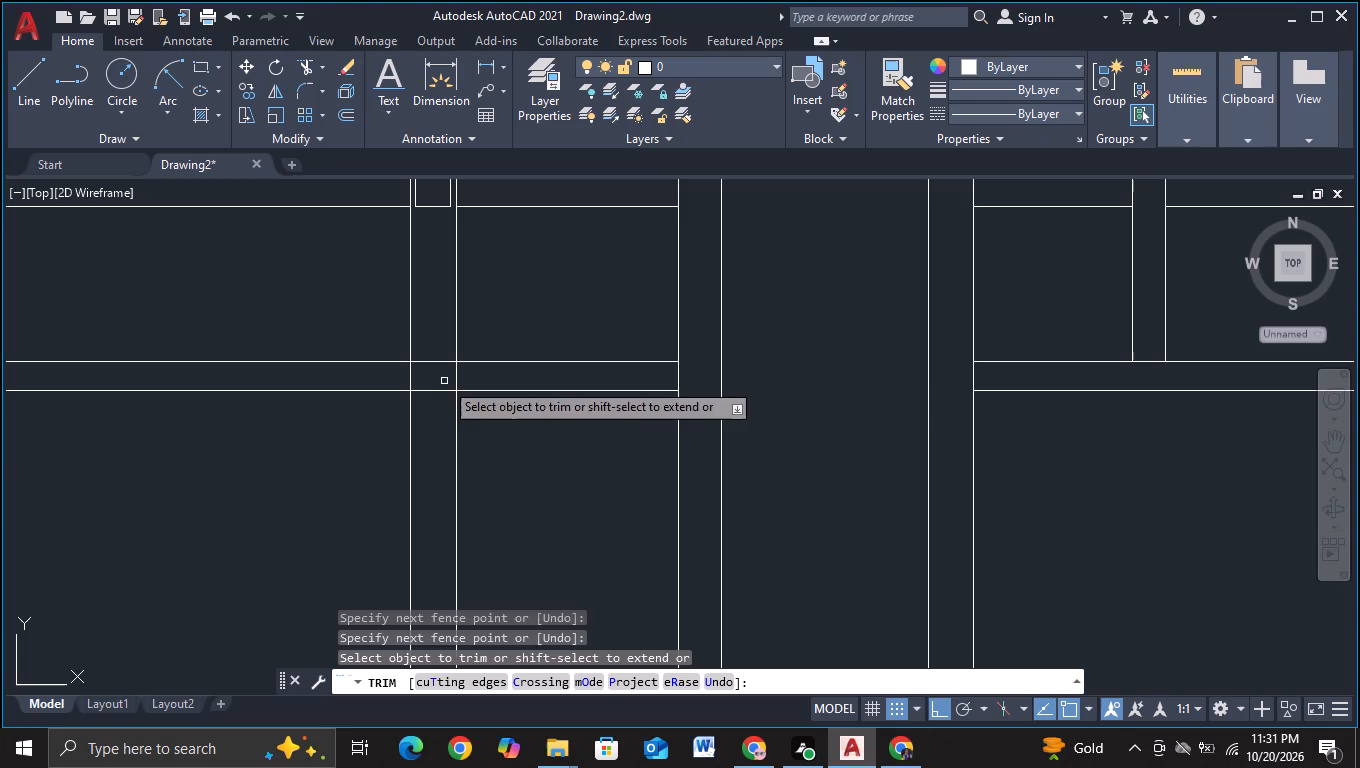
{"action": "scroll", "coordinate": [408, 327], "scroll_direction": "down", "scroll_amount": 1}
{"action": "scroll", "coordinate": [454, 429], "scroll_direction": "down", "scroll_amount": 1}
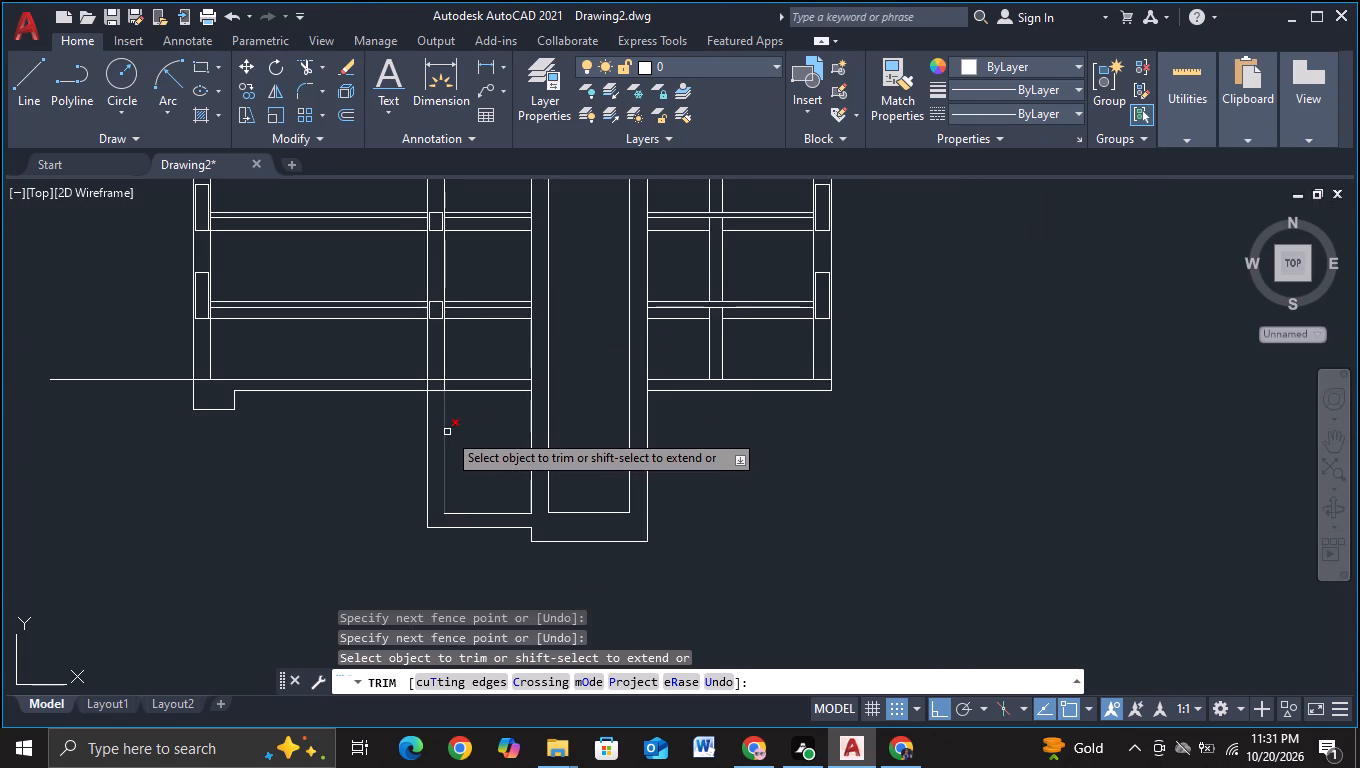
{"action": "scroll", "coordinate": [447, 432], "scroll_direction": "up", "scroll_amount": 1}
{"action": "left_click", "coordinate": [404, 357]}
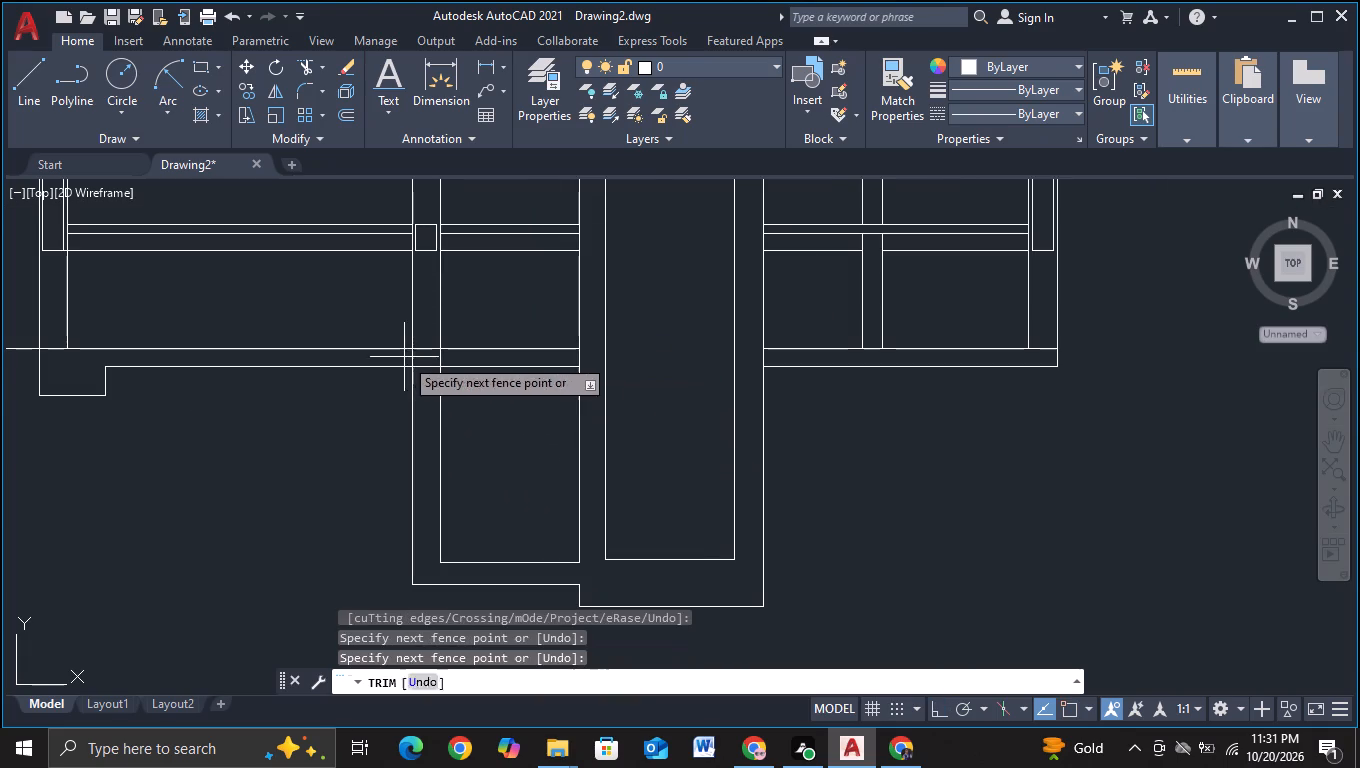
{"action": "left_click", "coordinate": [450, 359]}
{"action": "left_click", "coordinate": [428, 369]}
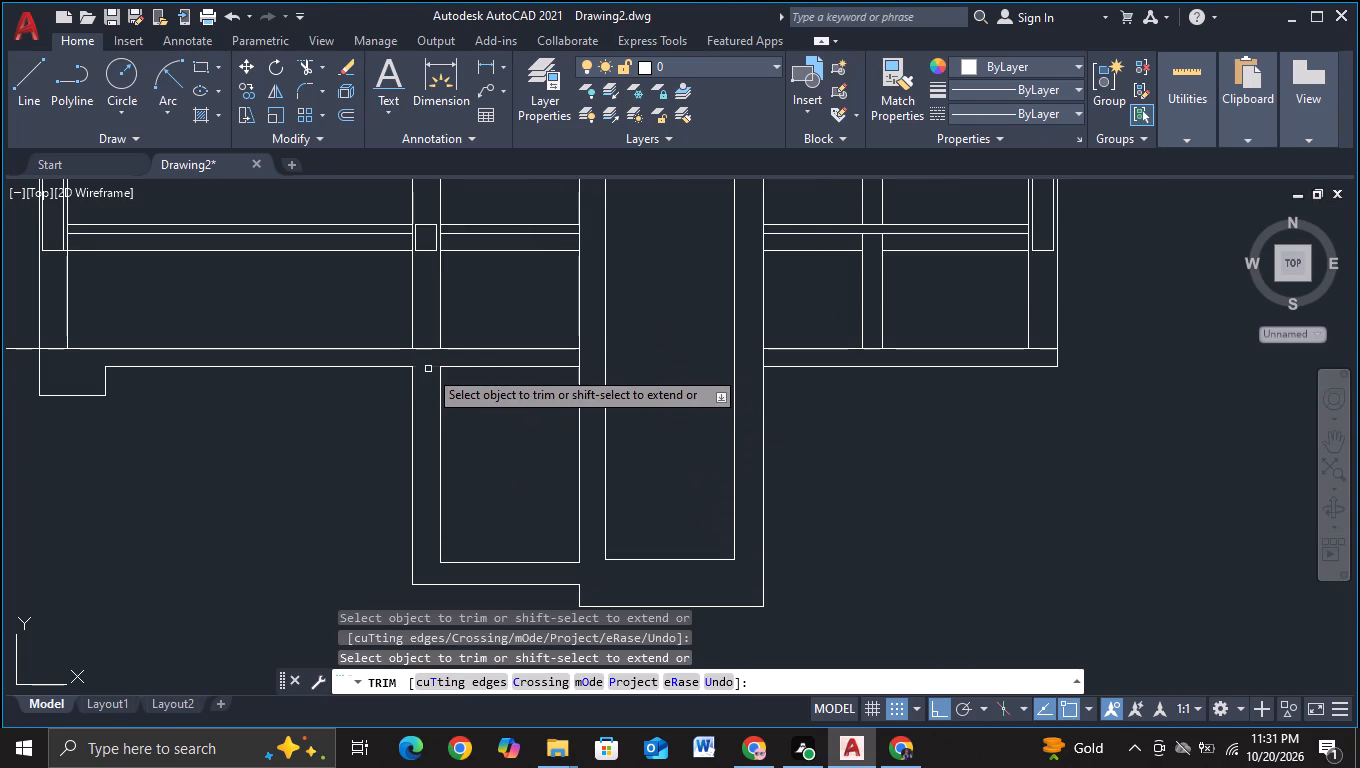
{"action": "scroll", "coordinate": [459, 462], "scroll_direction": "down", "scroll_amount": 1}
{"action": "middle_click_drag", "start_coordinate": [475, 476], "coordinate": [500, 417]}
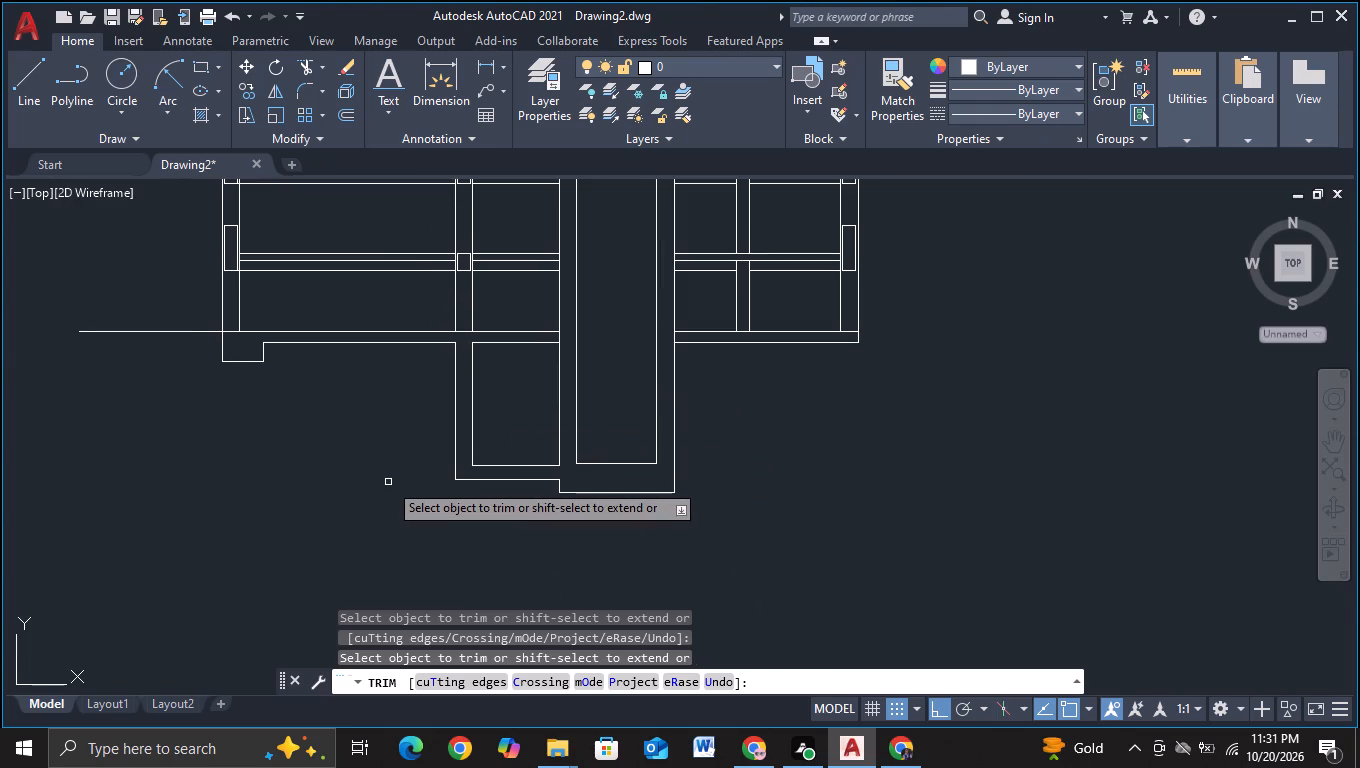
{"action": "middle_click_drag", "start_coordinate": [388, 482], "coordinate": [331, 457]}
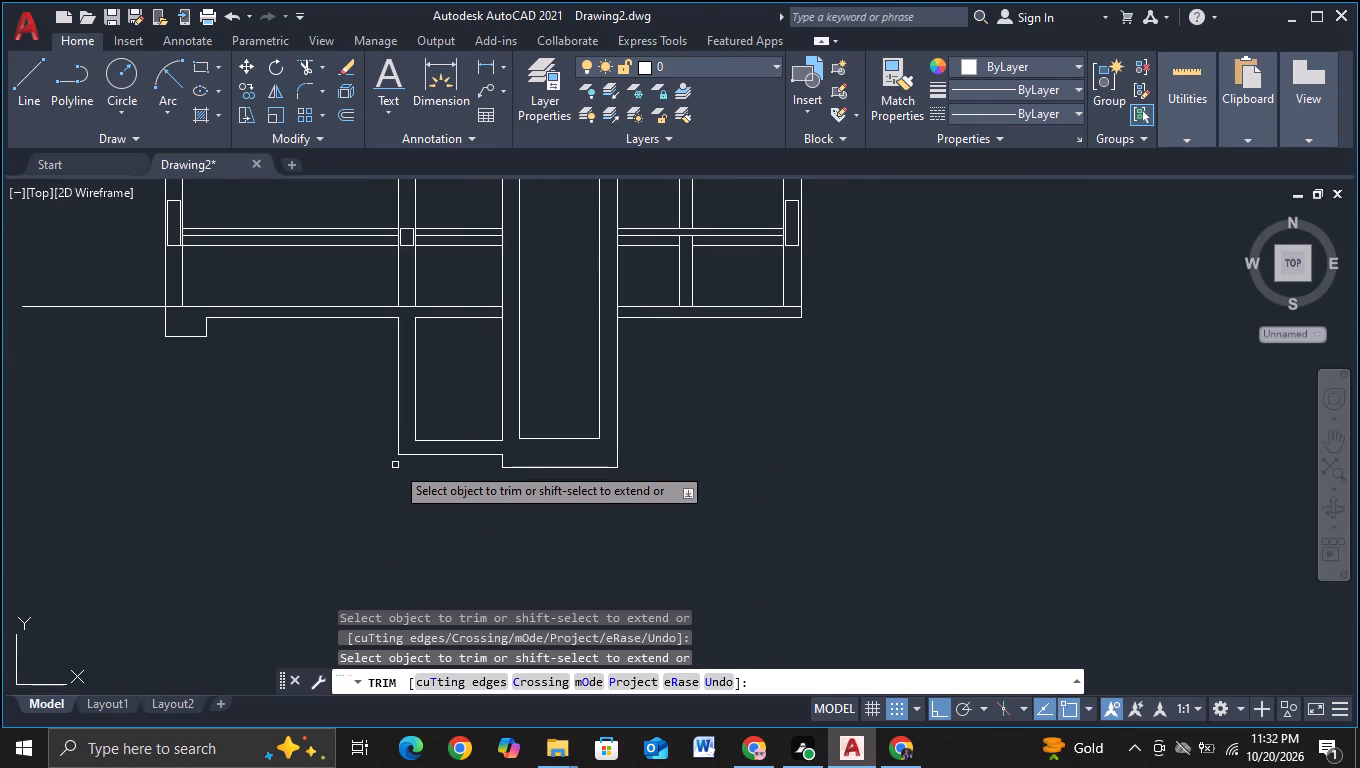
{"action": "key", "text": "Escape"}
Draw a wall-wide footing below the basement's outer wall, reaching about 54 below the outer floor line, with the Line tool.
{"action": "left_click", "coordinate": [43, 101]}
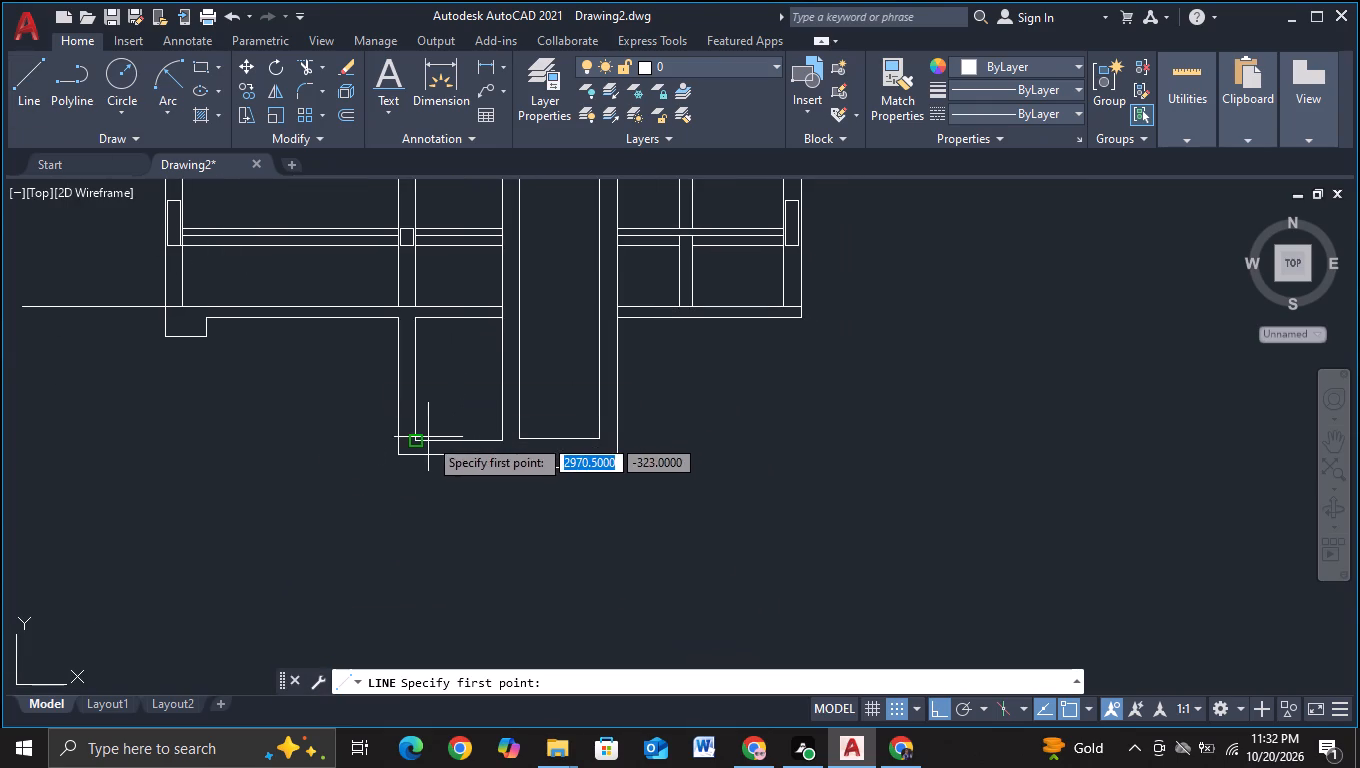
{"action": "left_click", "coordinate": [420, 440]}
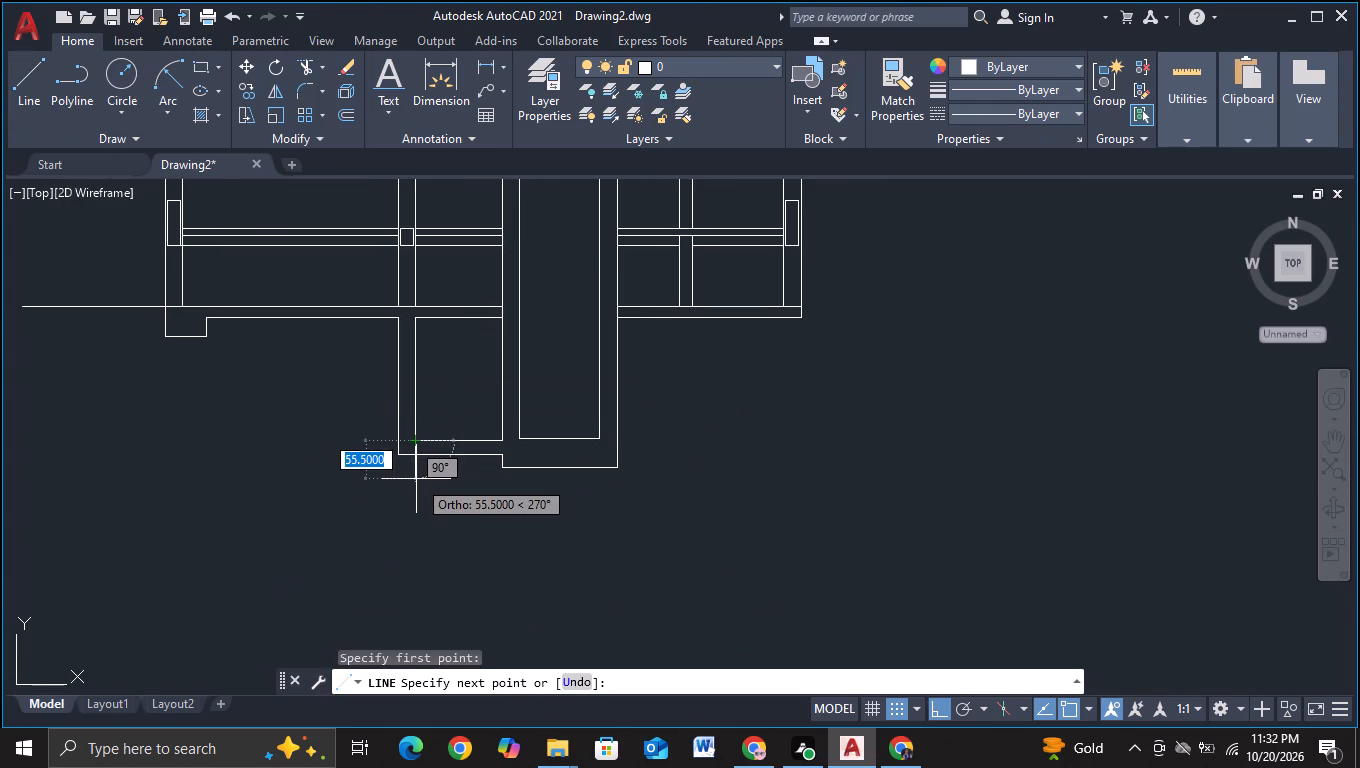
{"action": "left_click", "coordinate": [414, 490]}
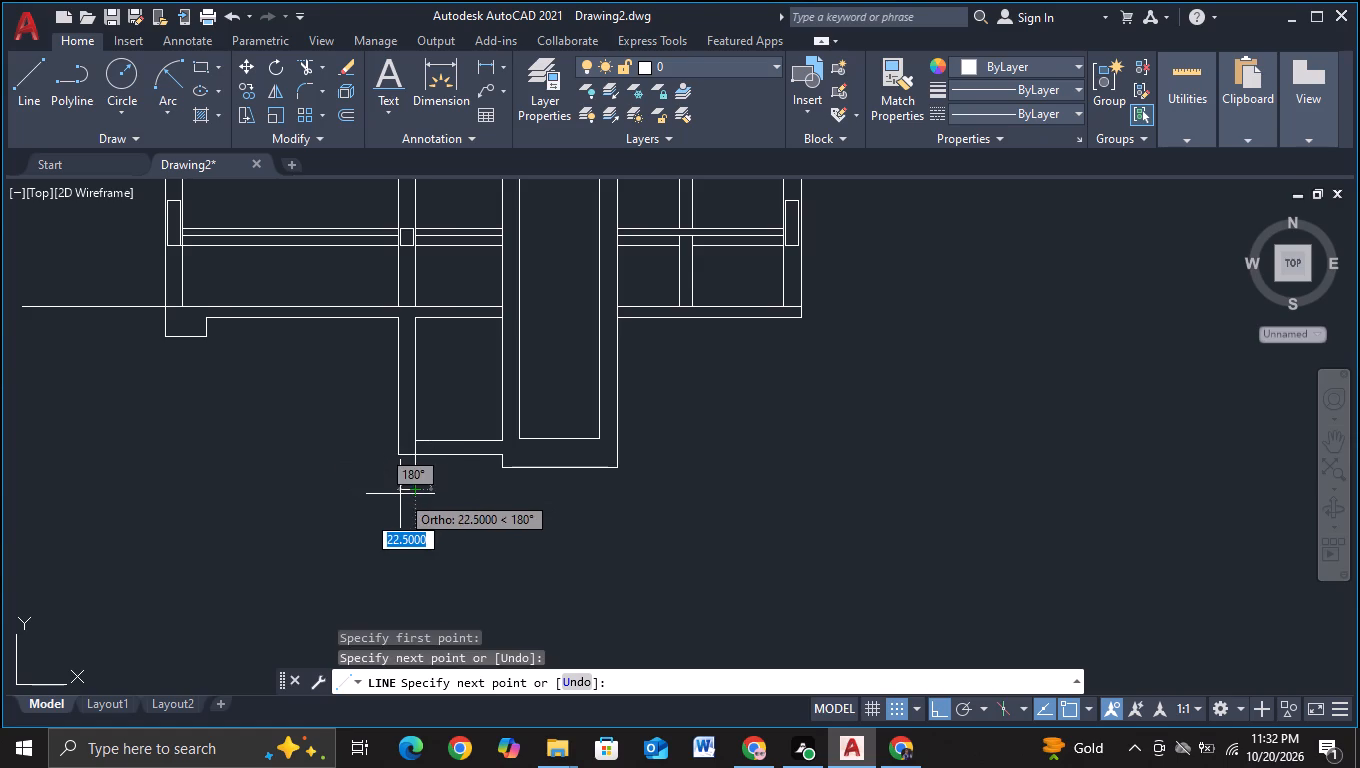
{"action": "left_click", "coordinate": [398, 489]}
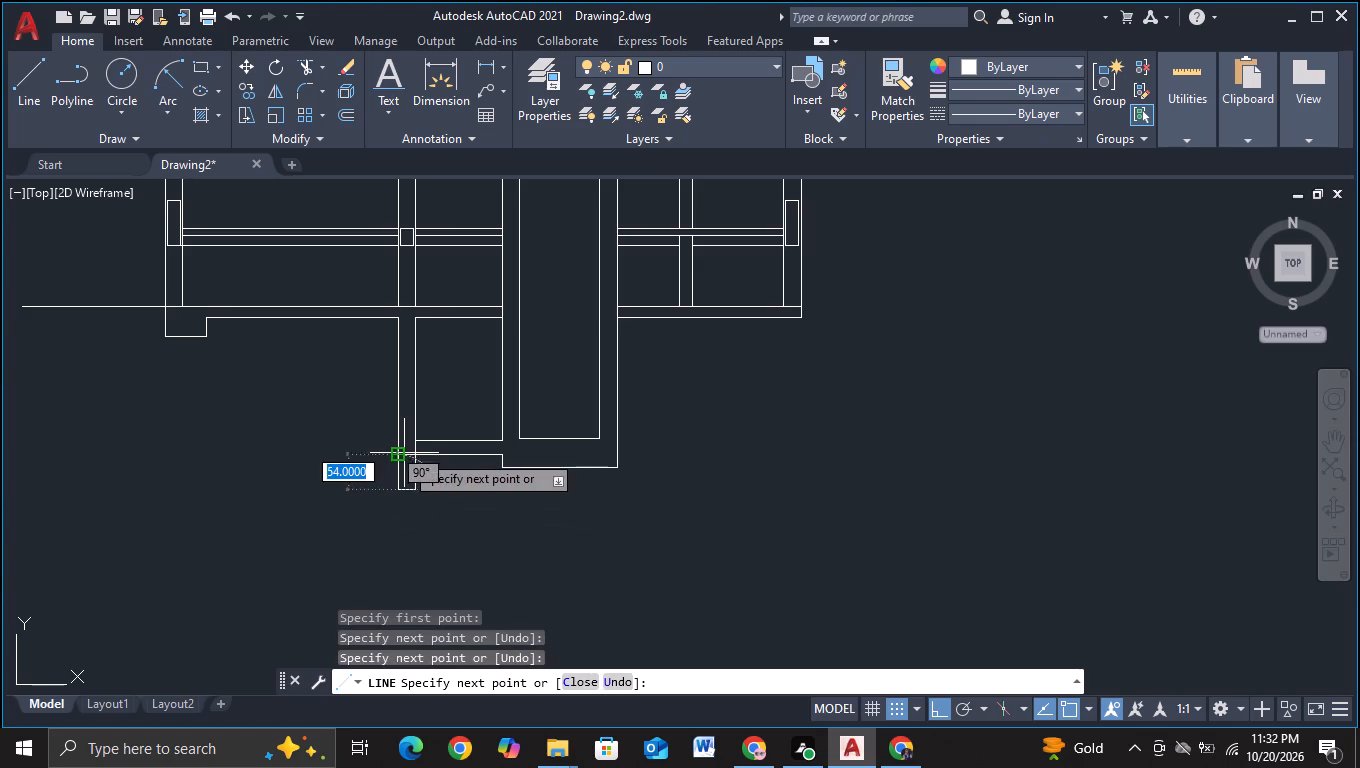
{"action": "left_click", "coordinate": [404, 453]}
{"action": "key", "text": "Escape"}
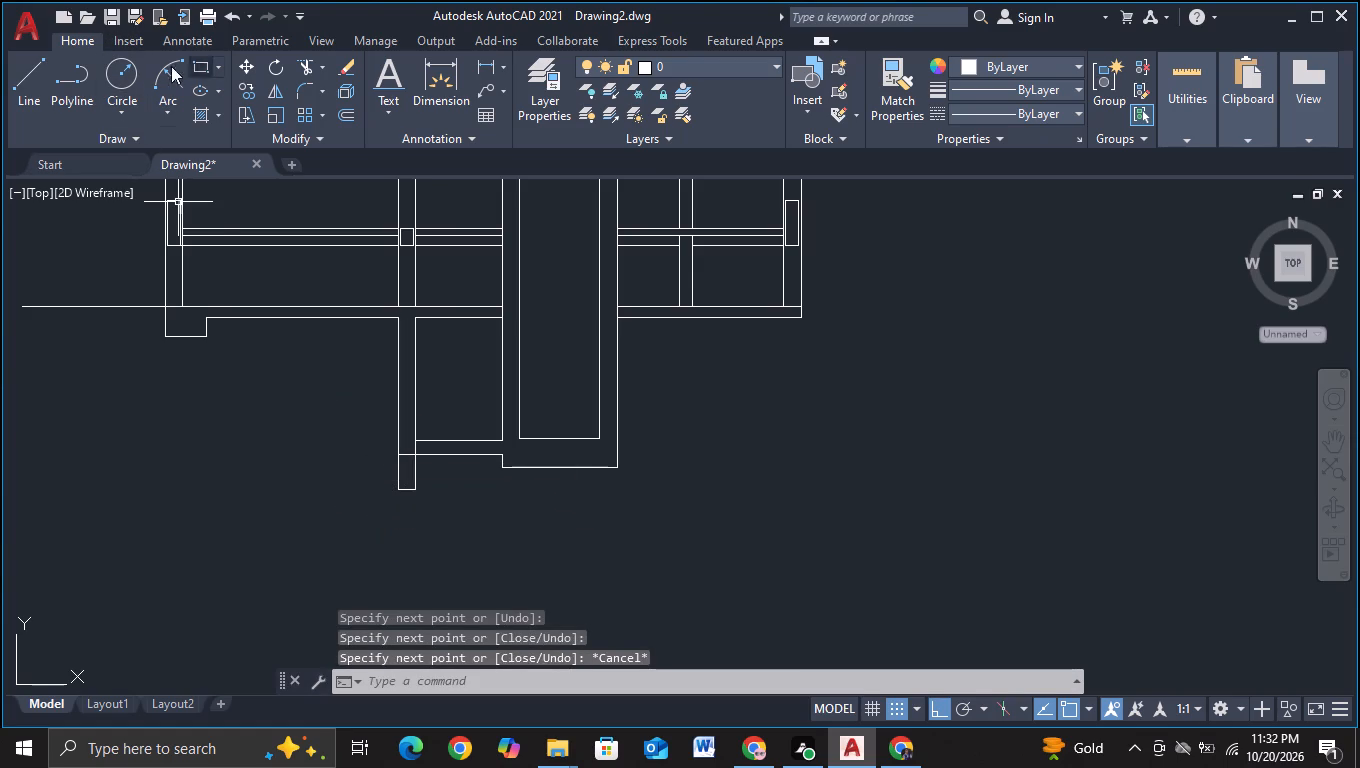
Trim the lower floor line within the basement wall and the wall's inner edge between the two floor lines.
{"action": "left_click", "coordinate": [302, 66]}
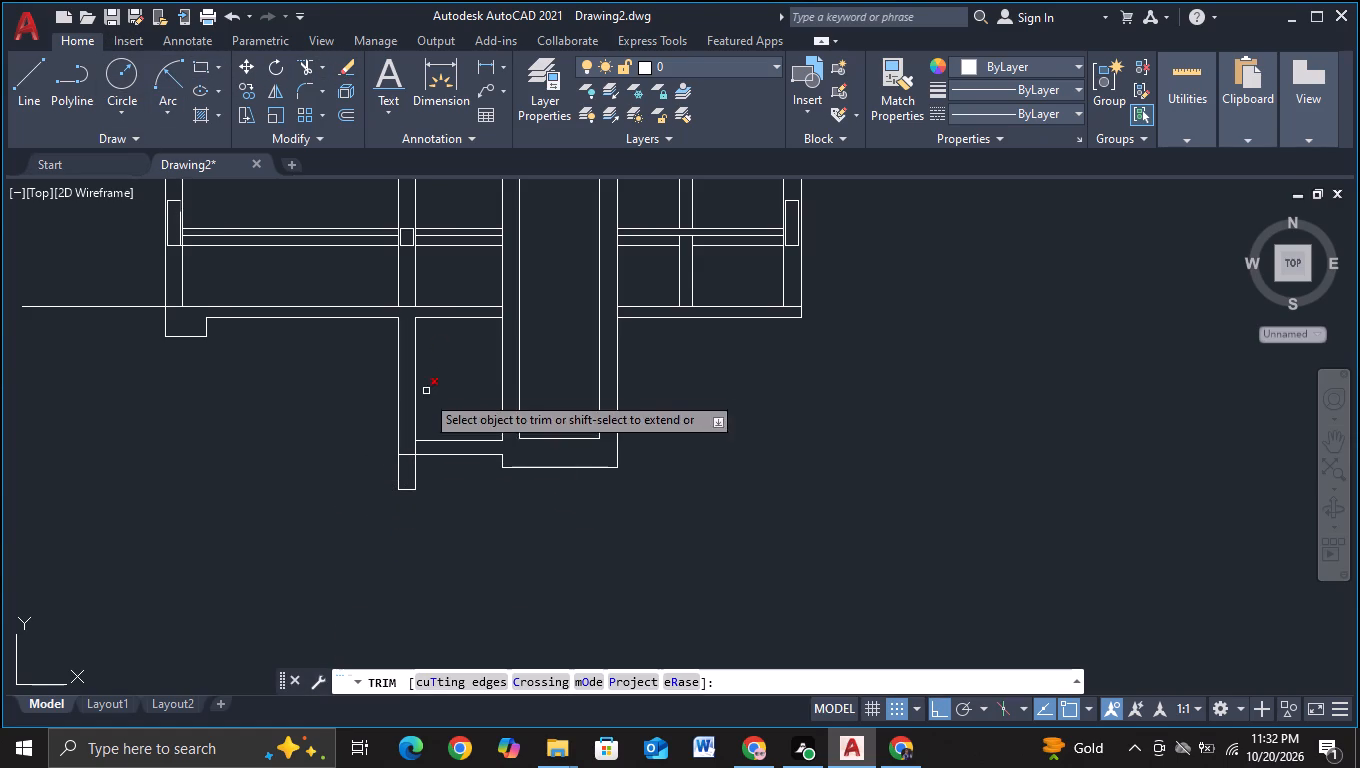
{"action": "left_click", "coordinate": [406, 454]}
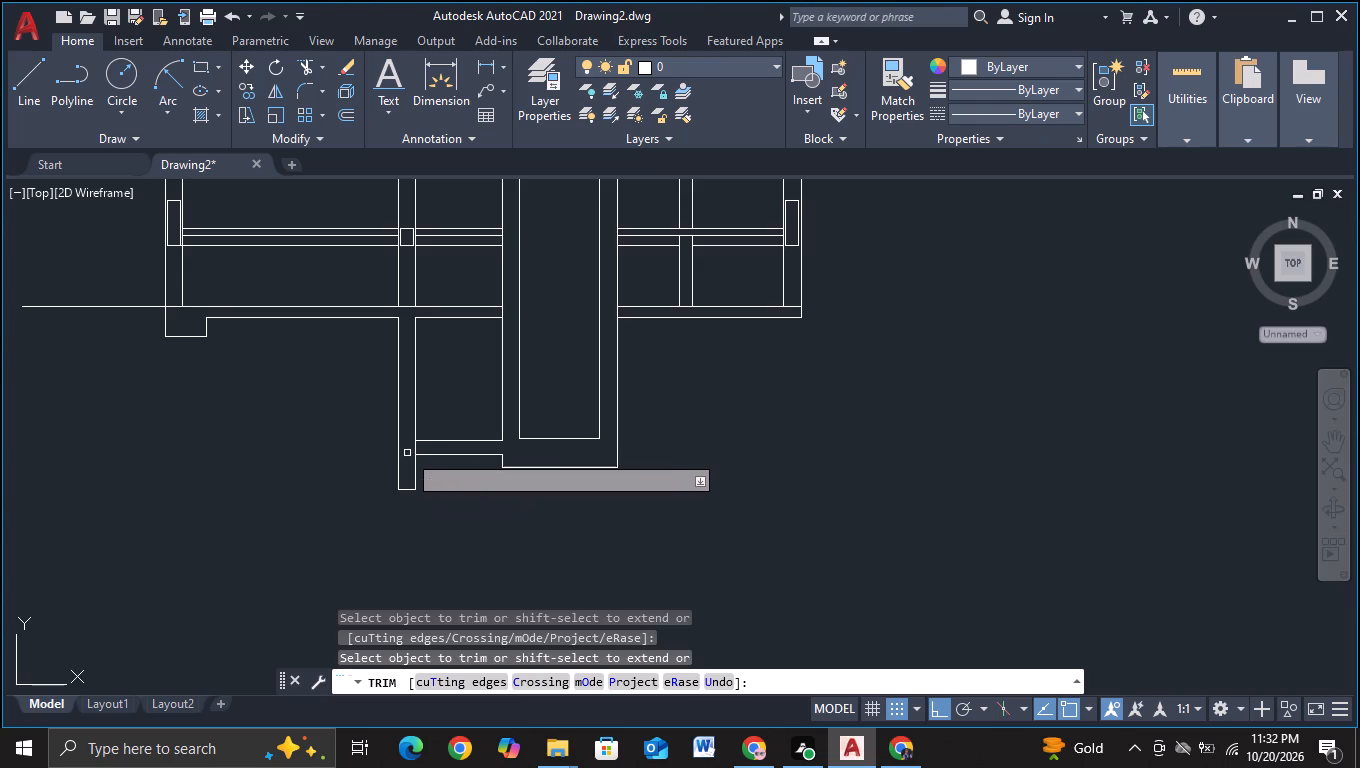
{"action": "left_click_drag", "start_coordinate": [409, 451], "coordinate": [420, 451]}
{"action": "scroll", "coordinate": [448, 506], "scroll_direction": "down", "scroll_amount": 2}
{"action": "scroll", "coordinate": [450, 485], "scroll_direction": "up", "scroll_amount": 2}
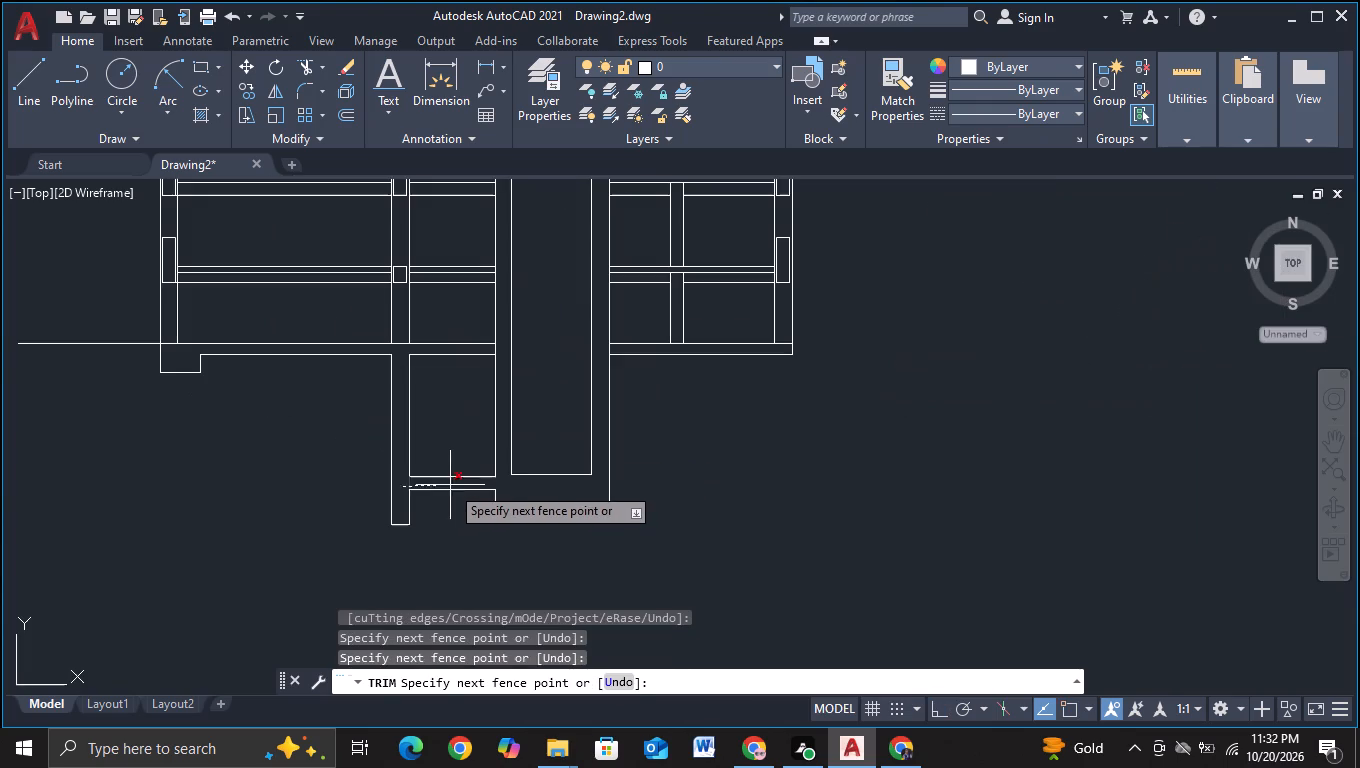
{"action": "left_click", "coordinate": [424, 487]}
{"action": "scroll", "coordinate": [474, 536], "scroll_direction": "down", "scroll_amount": 1}
{"action": "middle_click_drag", "start_coordinate": [639, 578], "coordinate": [561, 571]}
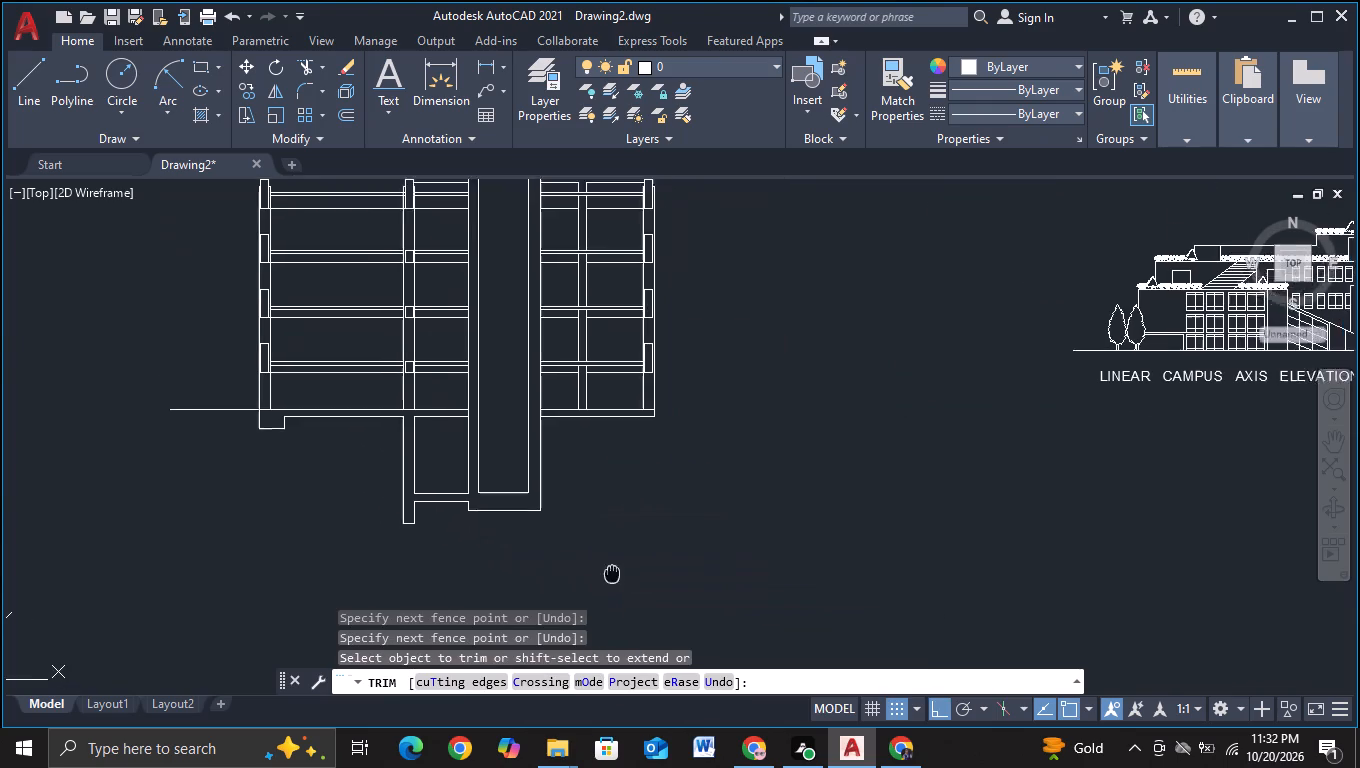
{"action": "middle_click_drag", "start_coordinate": [561, 571], "coordinate": [494, 567]}
{"action": "key", "text": "Escape"}
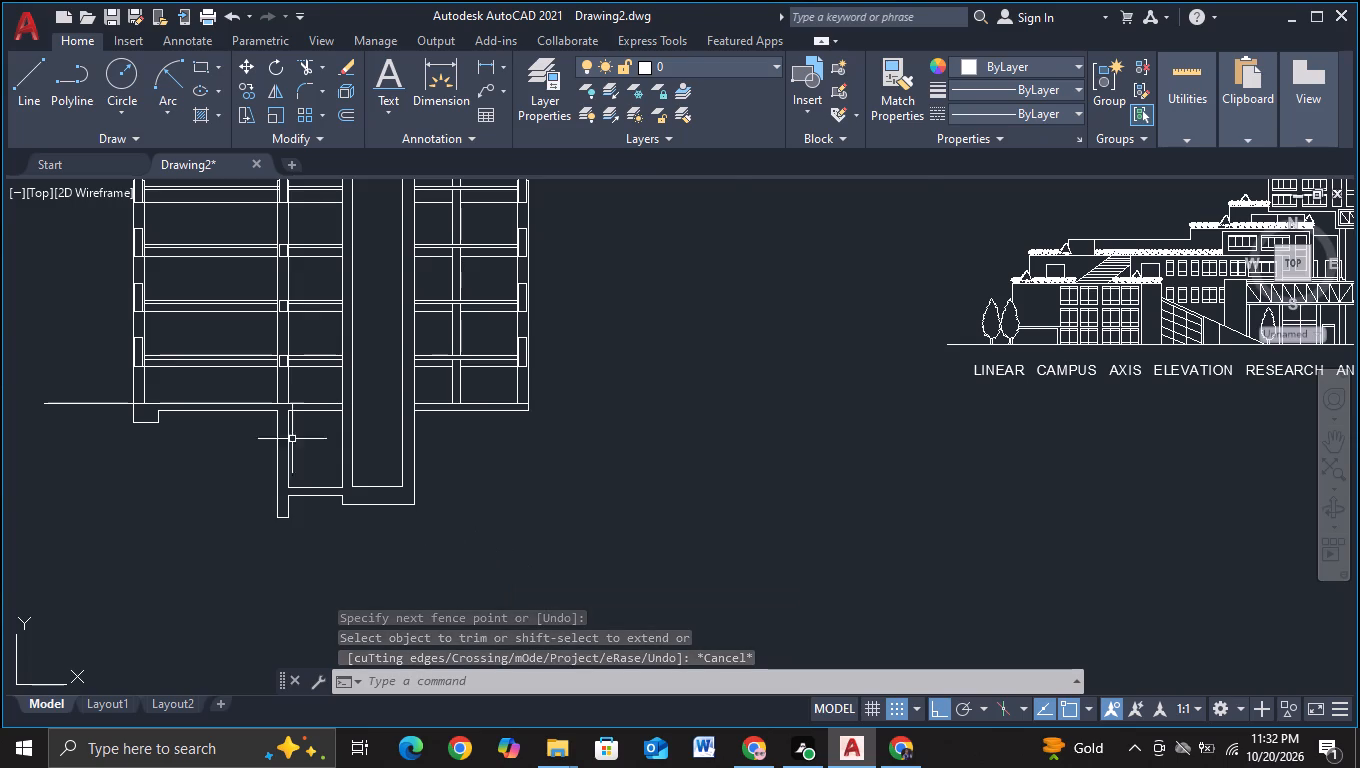
Copy the ground slab's underside line inside the basement about 37.5 downward.
{"action": "scroll", "coordinate": [266, 429], "scroll_direction": "up", "scroll_amount": 2}
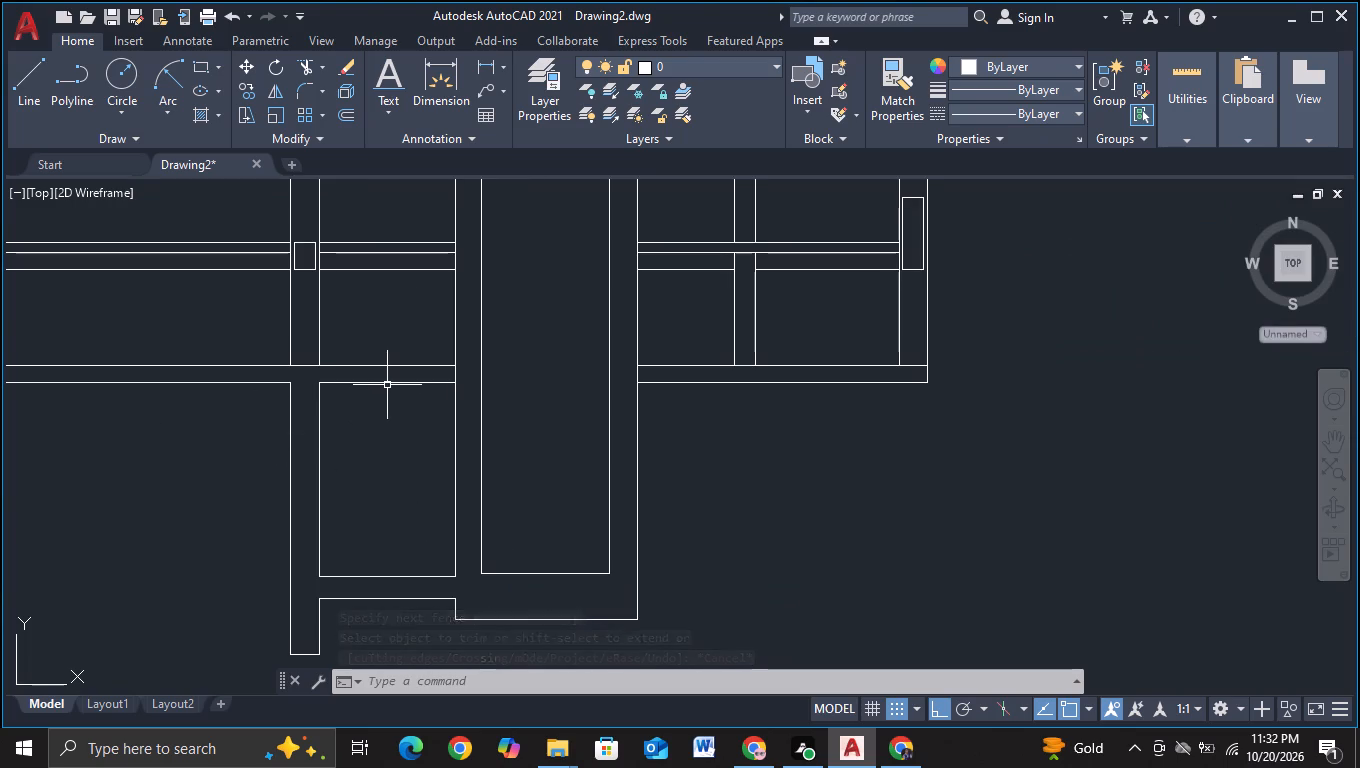
{"action": "left_click", "coordinate": [387, 385]}
{"action": "key", "text": "c"}
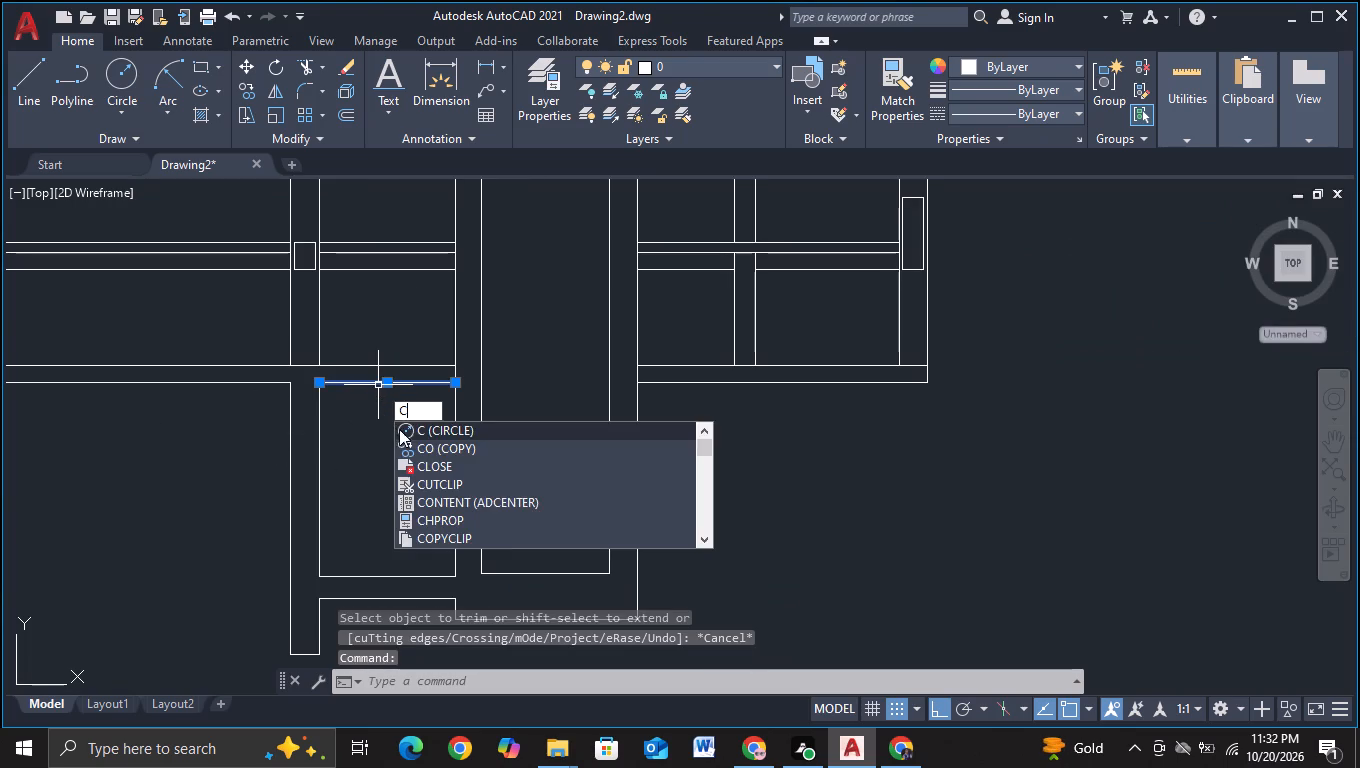
{"action": "left_click", "coordinate": [424, 444]}
{"action": "left_click", "coordinate": [415, 389]}
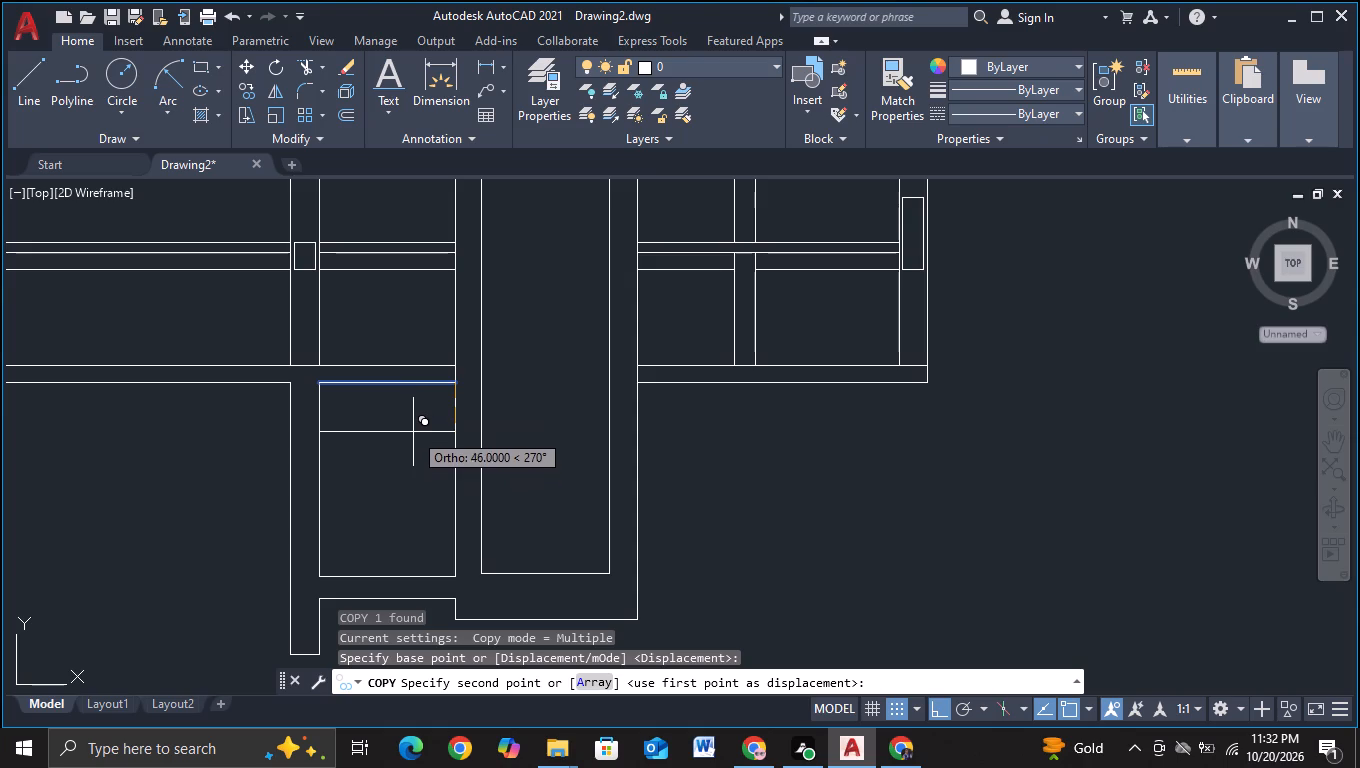
{"action": "left_click", "coordinate": [418, 424]}
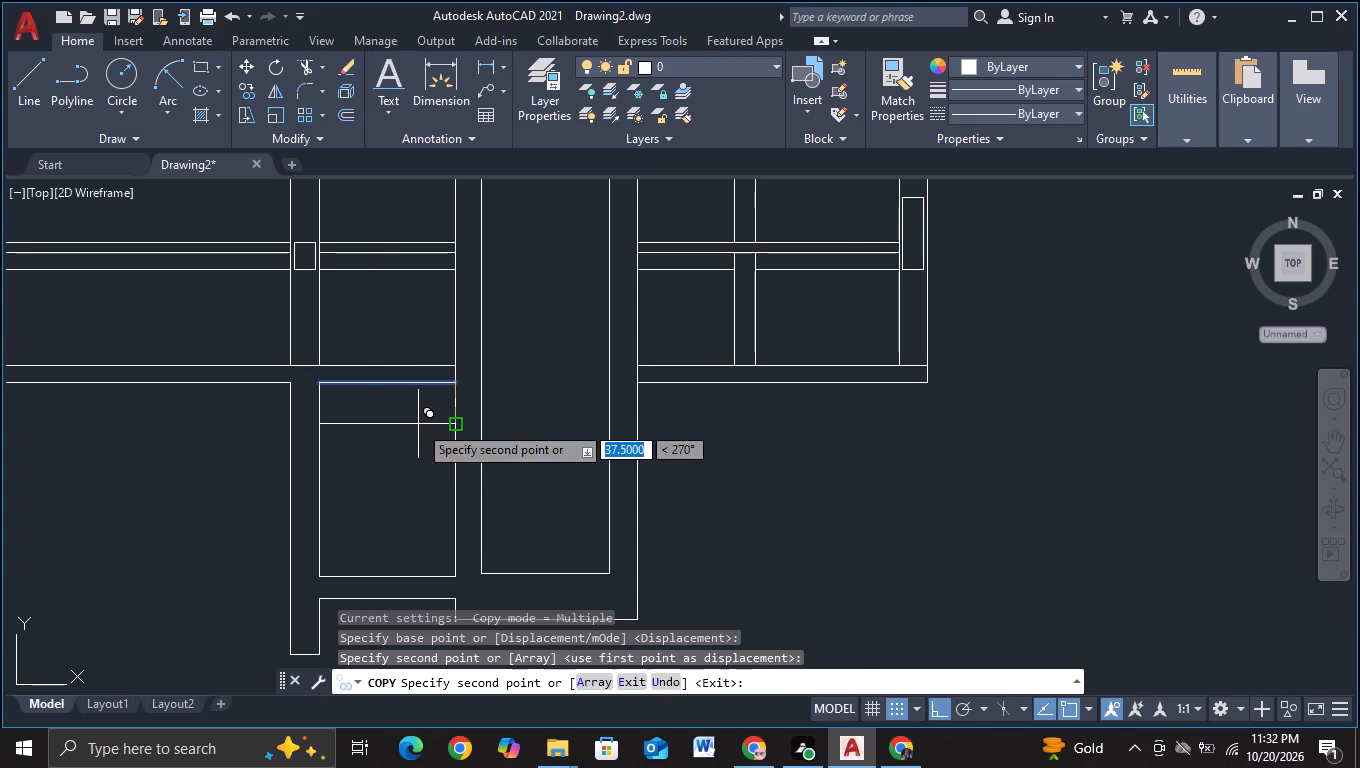
{"action": "key", "text": "Escape"}
Copy the basement's new horizontal line straight across so that it starts at the tall frame's far outer edge.
{"action": "scroll", "coordinate": [823, 455], "scroll_direction": "down", "scroll_amount": 2}
{"action": "middle_click_drag", "start_coordinate": [826, 478], "coordinate": [826, 463]}
{"action": "middle_click_drag", "start_coordinate": [825, 463], "coordinate": [647, 482]}
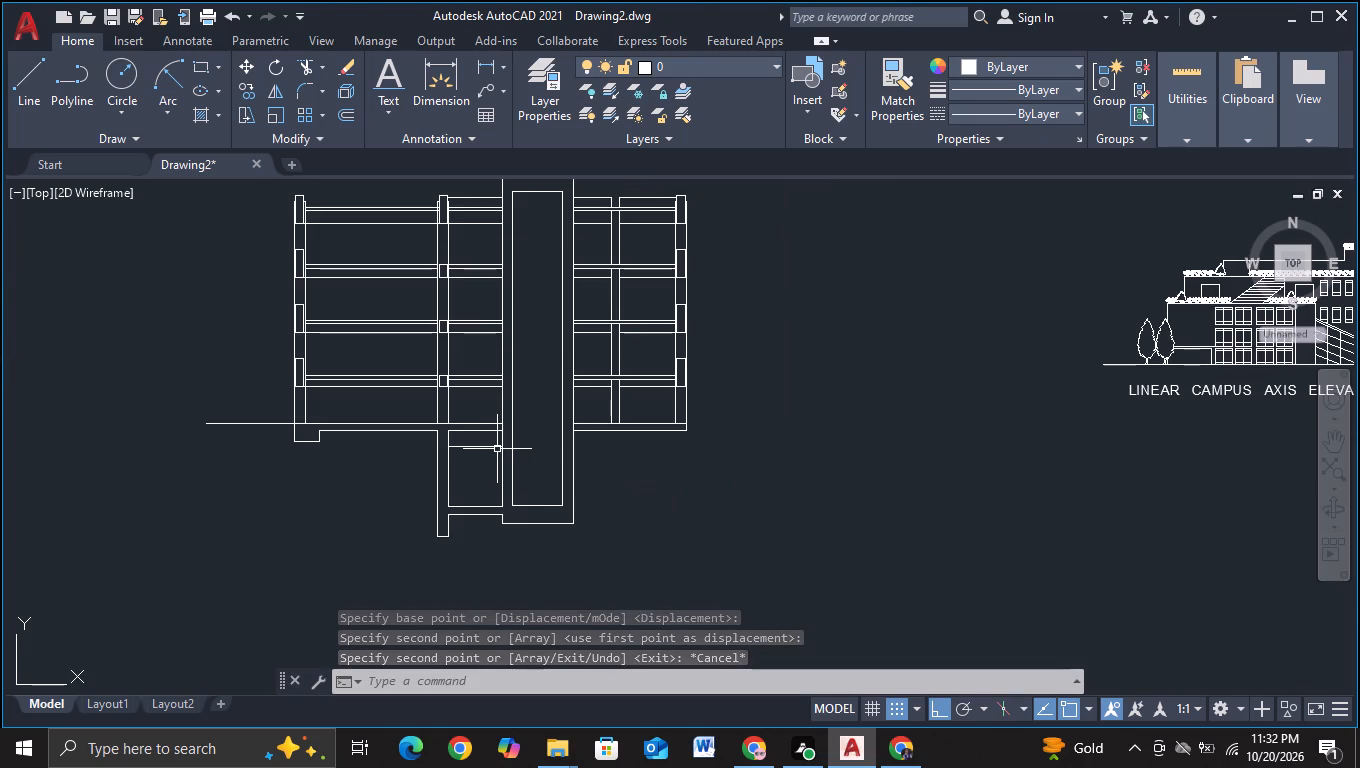
{"action": "left_click", "coordinate": [490, 446]}
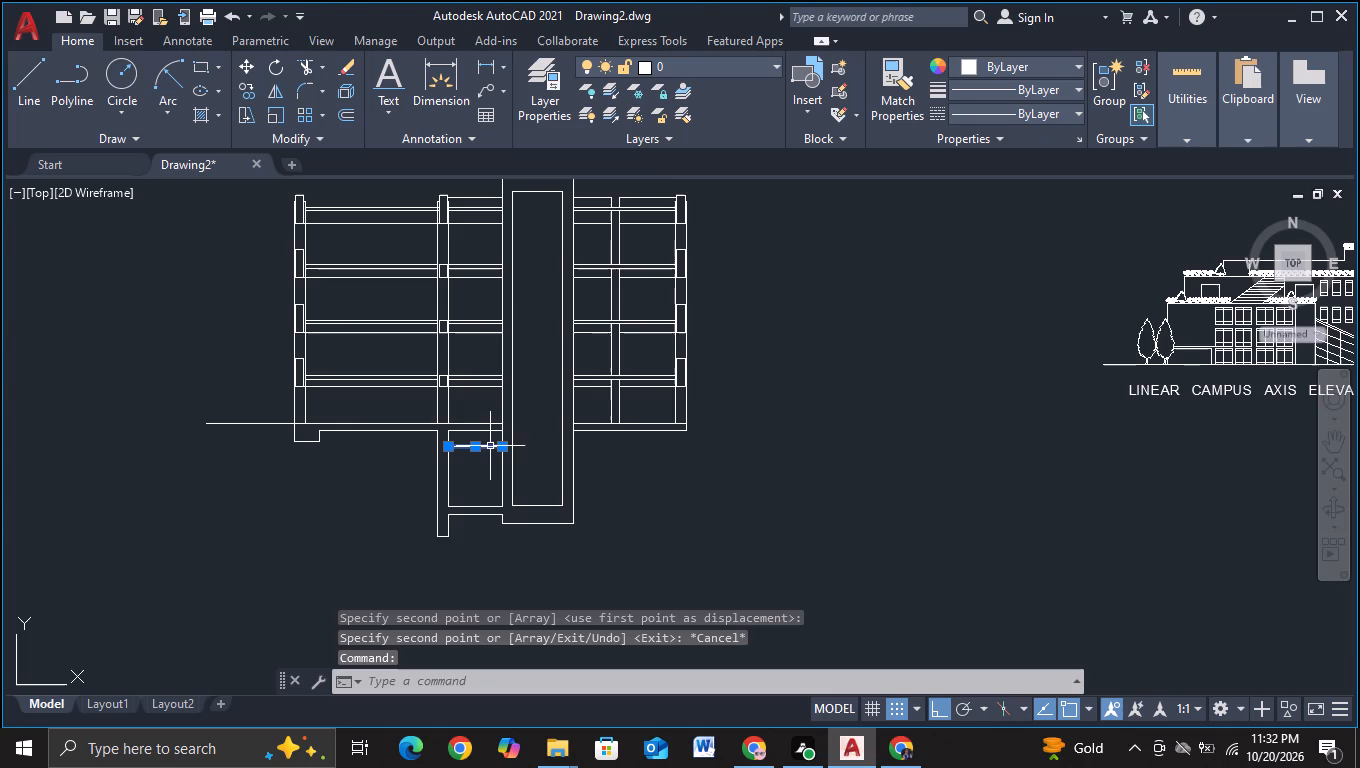
{"action": "key", "text": "c"}
{"action": "left_click", "coordinate": [544, 506]}
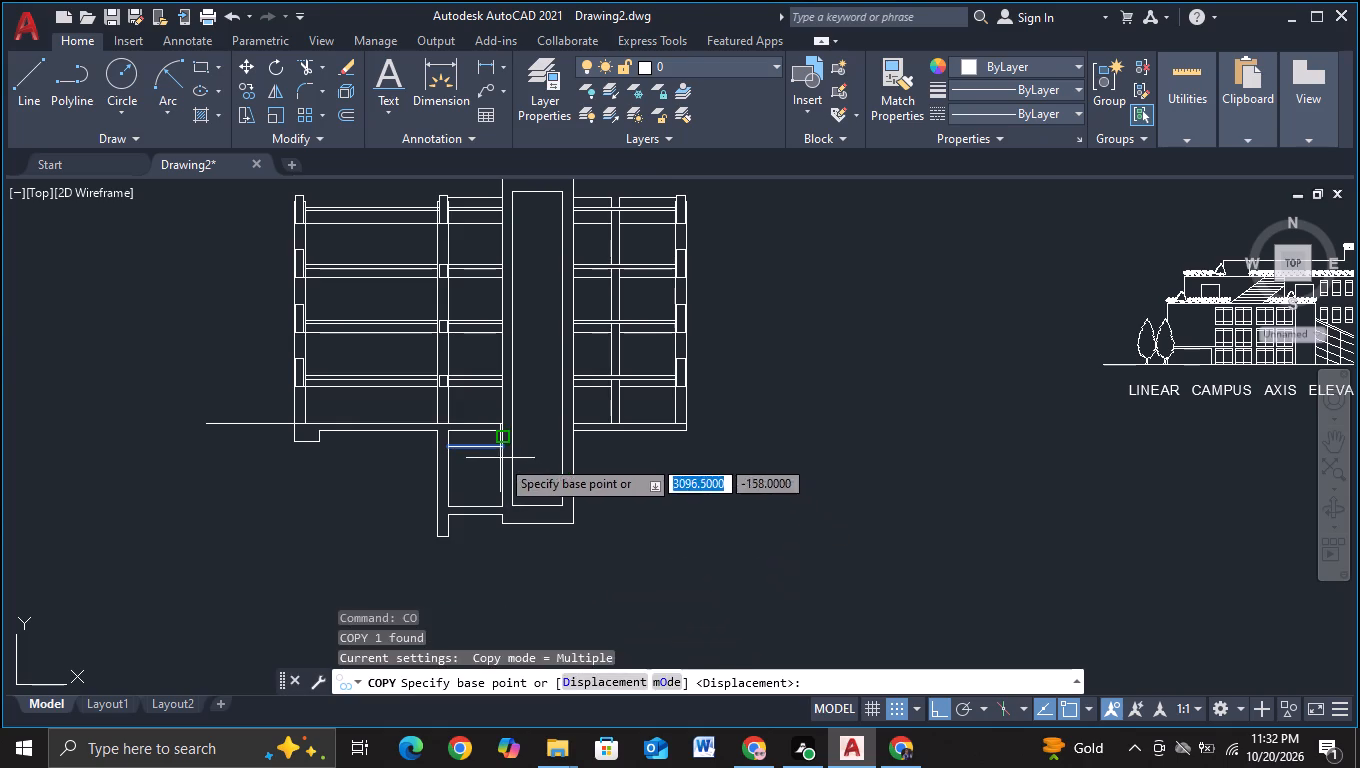
{"action": "left_click", "coordinate": [500, 458]}
{"action": "scroll", "coordinate": [641, 456], "scroll_direction": "up", "scroll_amount": 2}
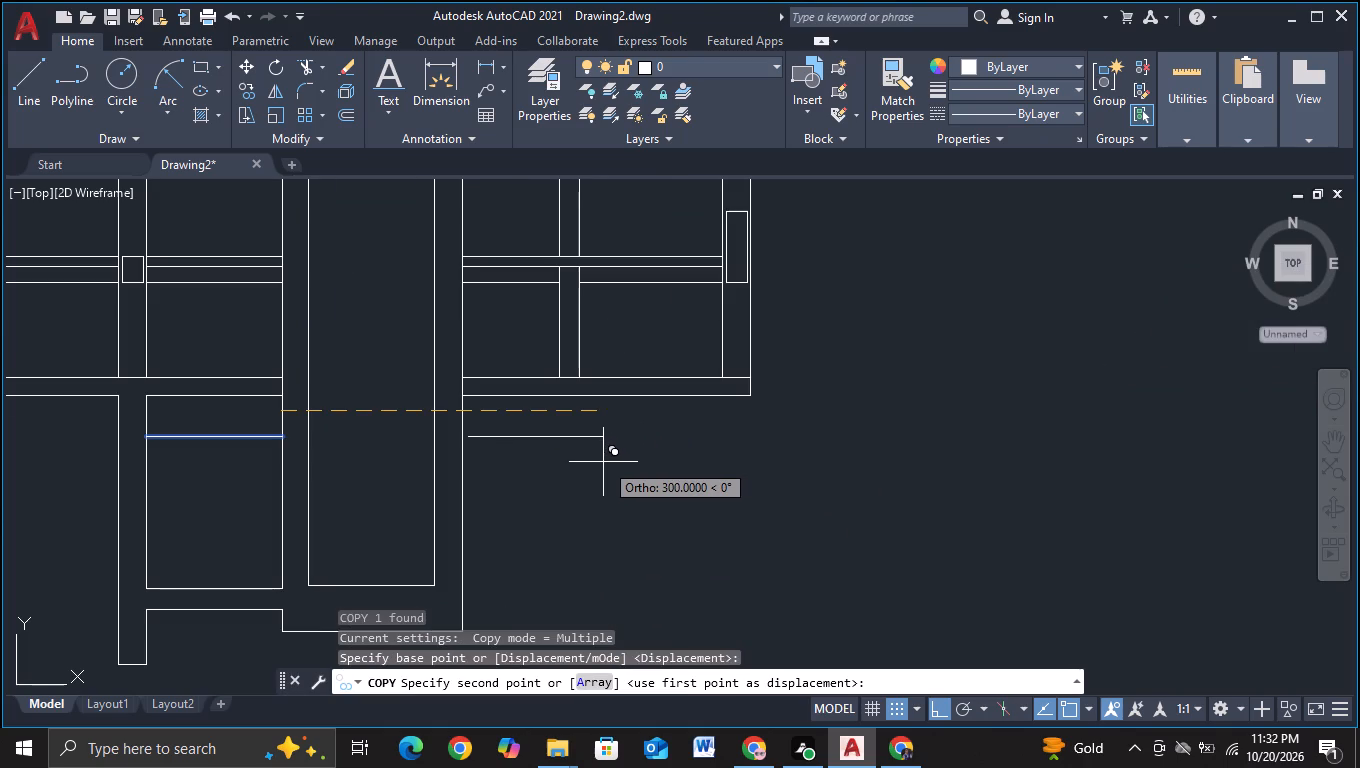
{"action": "left_click", "coordinate": [598, 462]}
{"action": "key", "text": "Escape"}
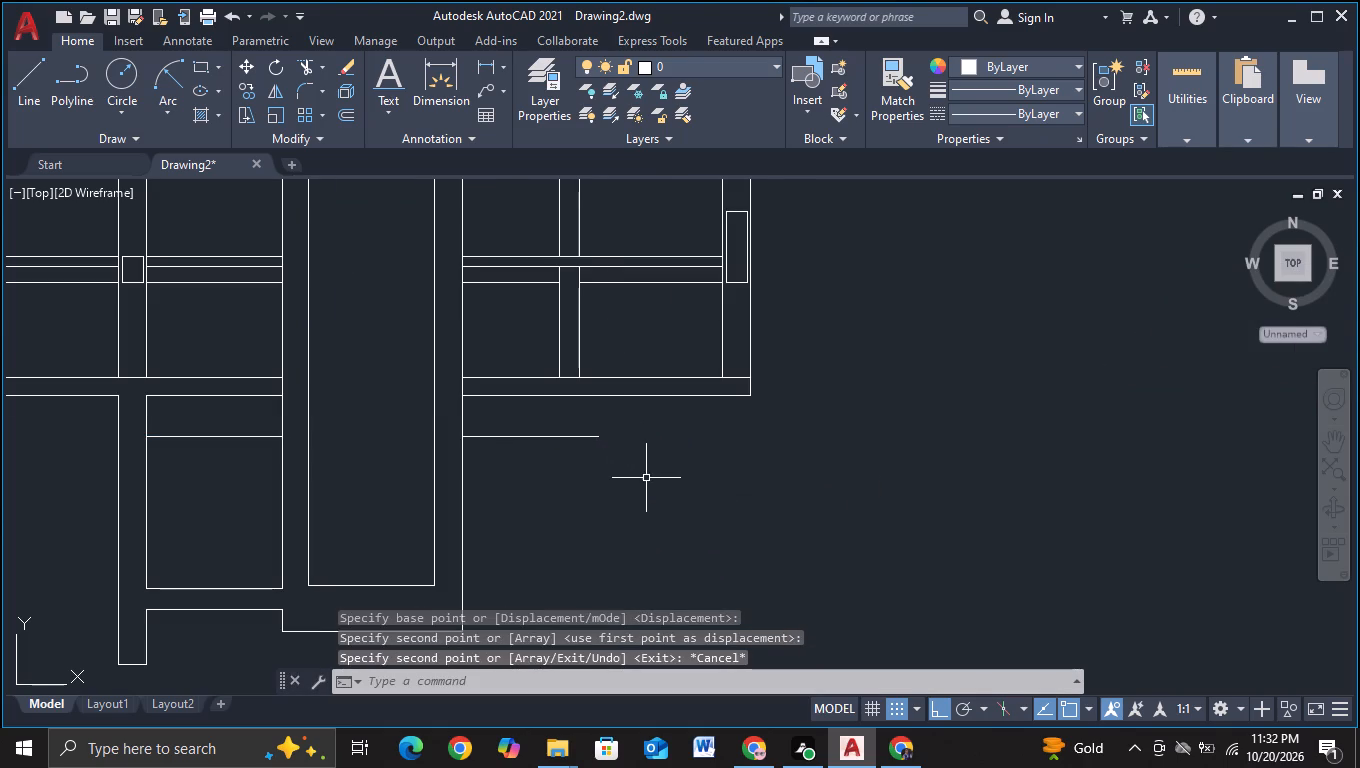
Draw a horizontal line across the tall frame, overhanging both sides, between the top two floor bands.
{"action": "scroll", "coordinate": [650, 478], "scroll_direction": "down", "scroll_amount": 2}
{"action": "middle_click_drag", "start_coordinate": [655, 497], "coordinate": [646, 464]}
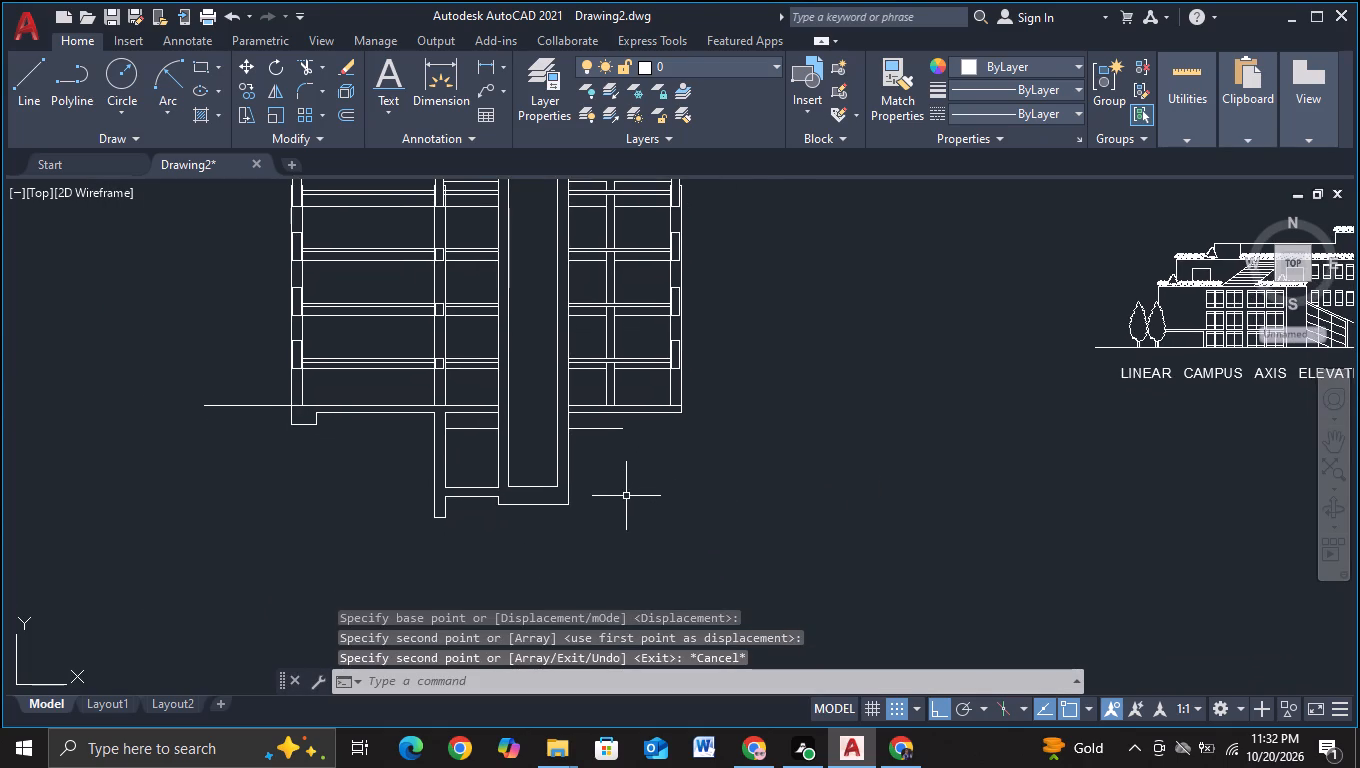
{"action": "middle_click_drag", "start_coordinate": [594, 505], "coordinate": [600, 582]}
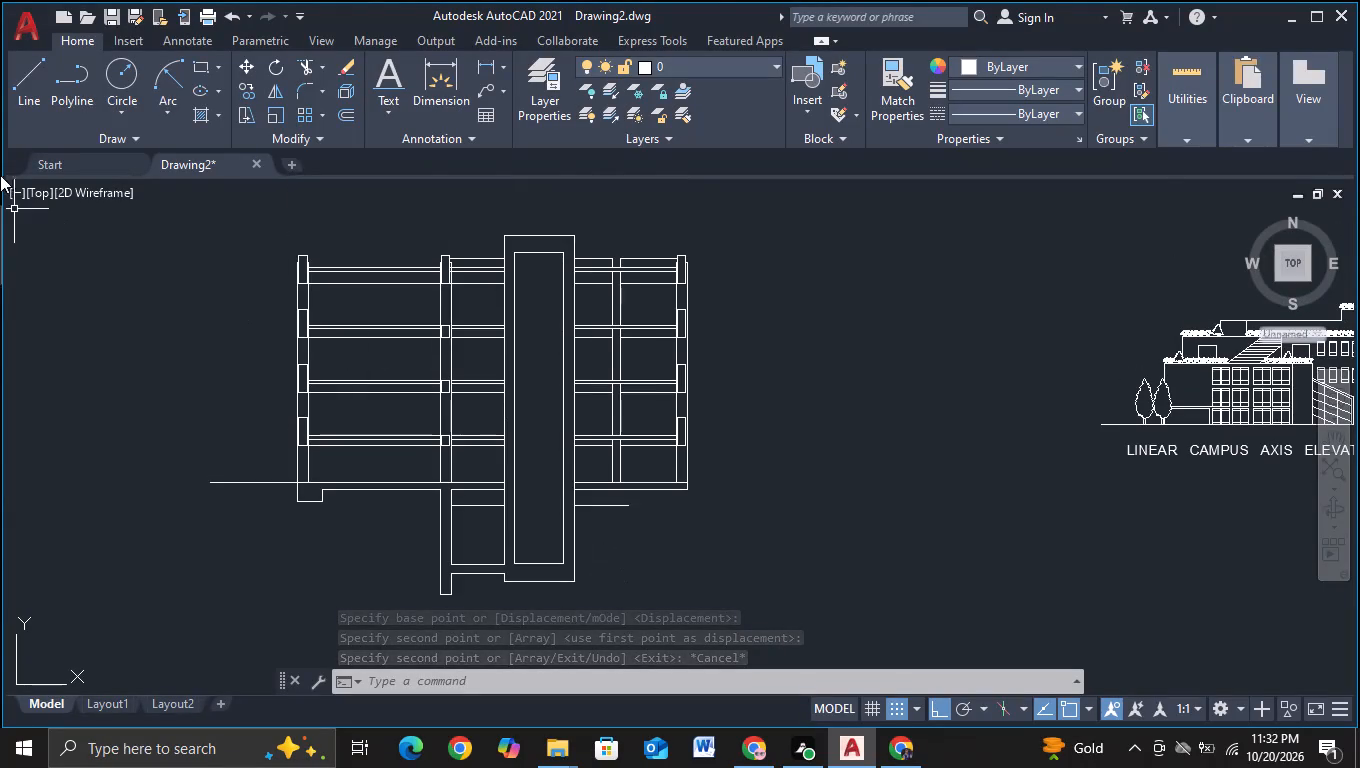
{"action": "left_click", "coordinate": [30, 105]}
{"action": "scroll", "coordinate": [640, 391], "scroll_direction": "up", "scroll_amount": 1}
{"action": "middle_click_drag", "start_coordinate": [470, 352], "coordinate": [484, 465]}
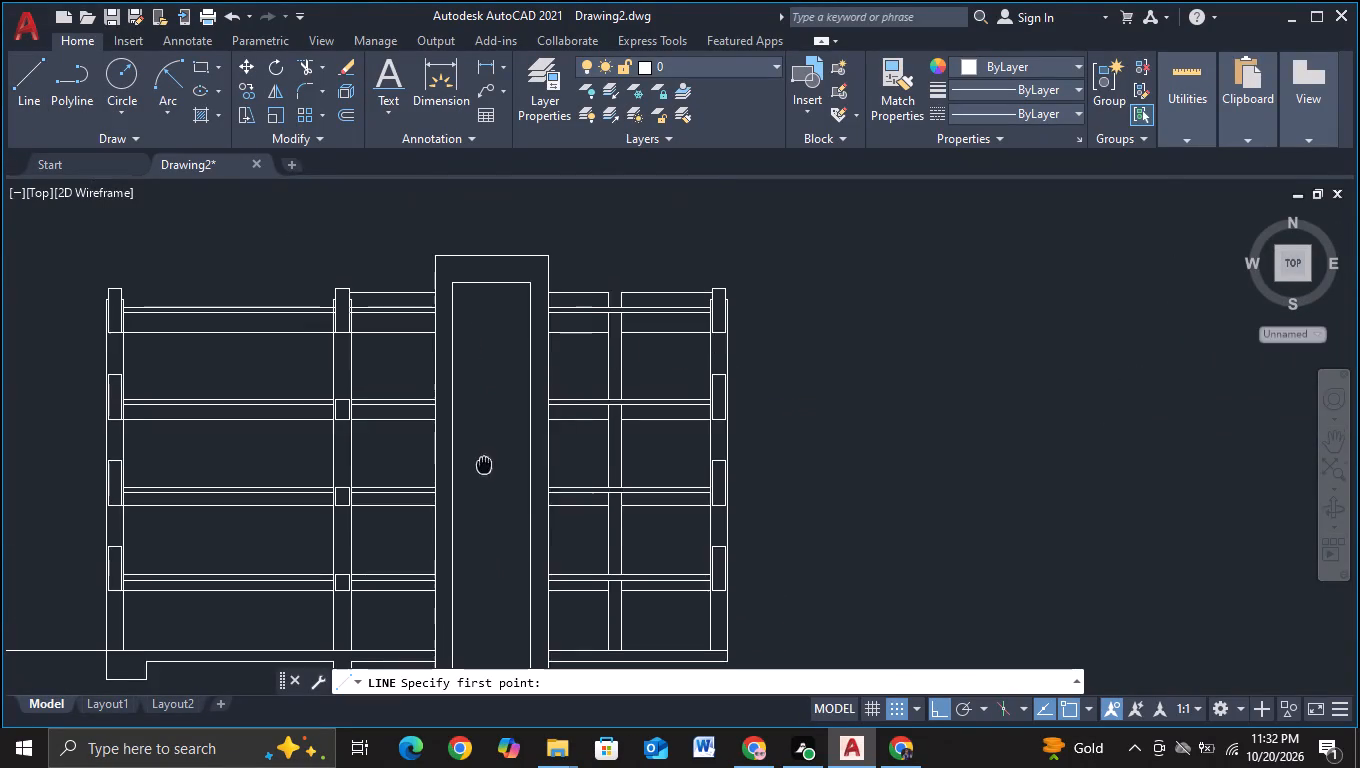
{"action": "scroll", "coordinate": [485, 449], "scroll_direction": "up", "scroll_amount": 2}
{"action": "middle_click_drag", "start_coordinate": [491, 438], "coordinate": [482, 539]}
{"action": "middle_click_drag", "start_coordinate": [463, 389], "coordinate": [478, 513]}
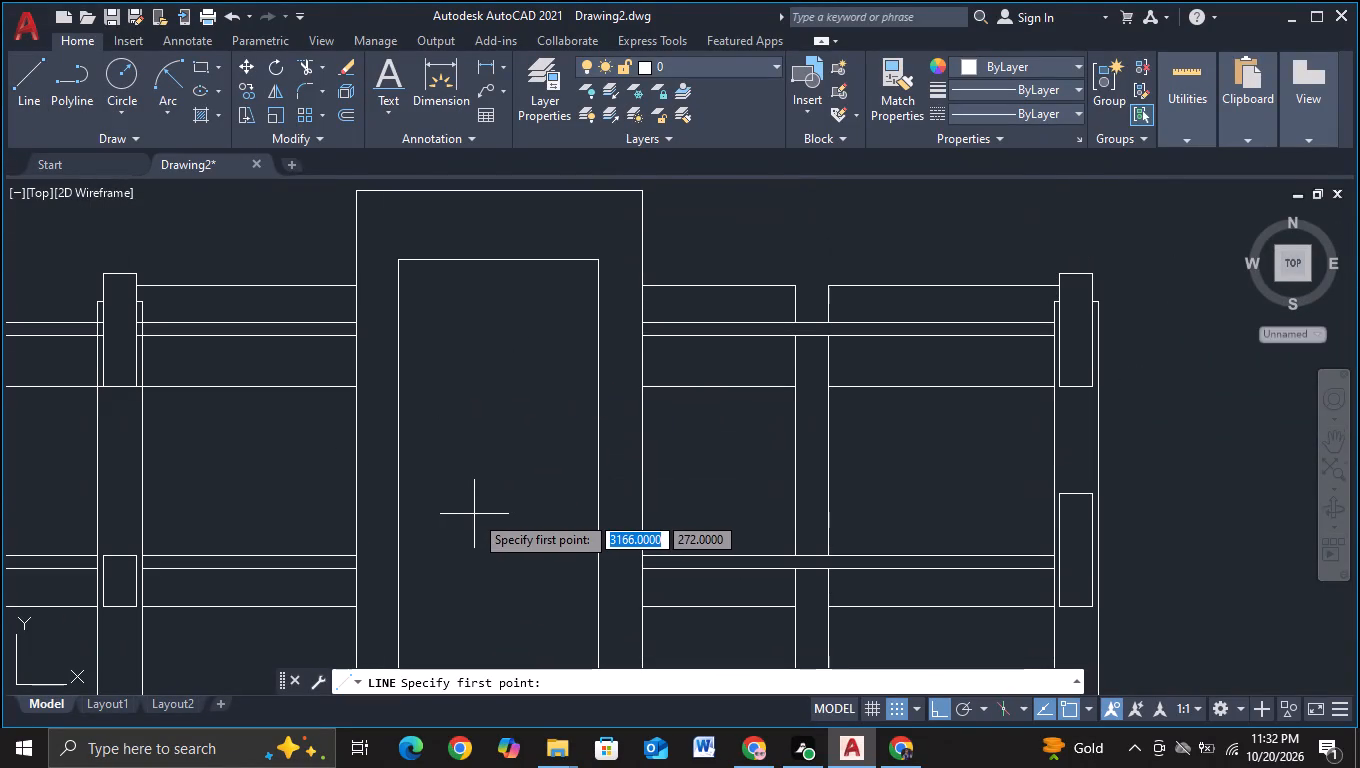
{"action": "left_click", "coordinate": [327, 463]}
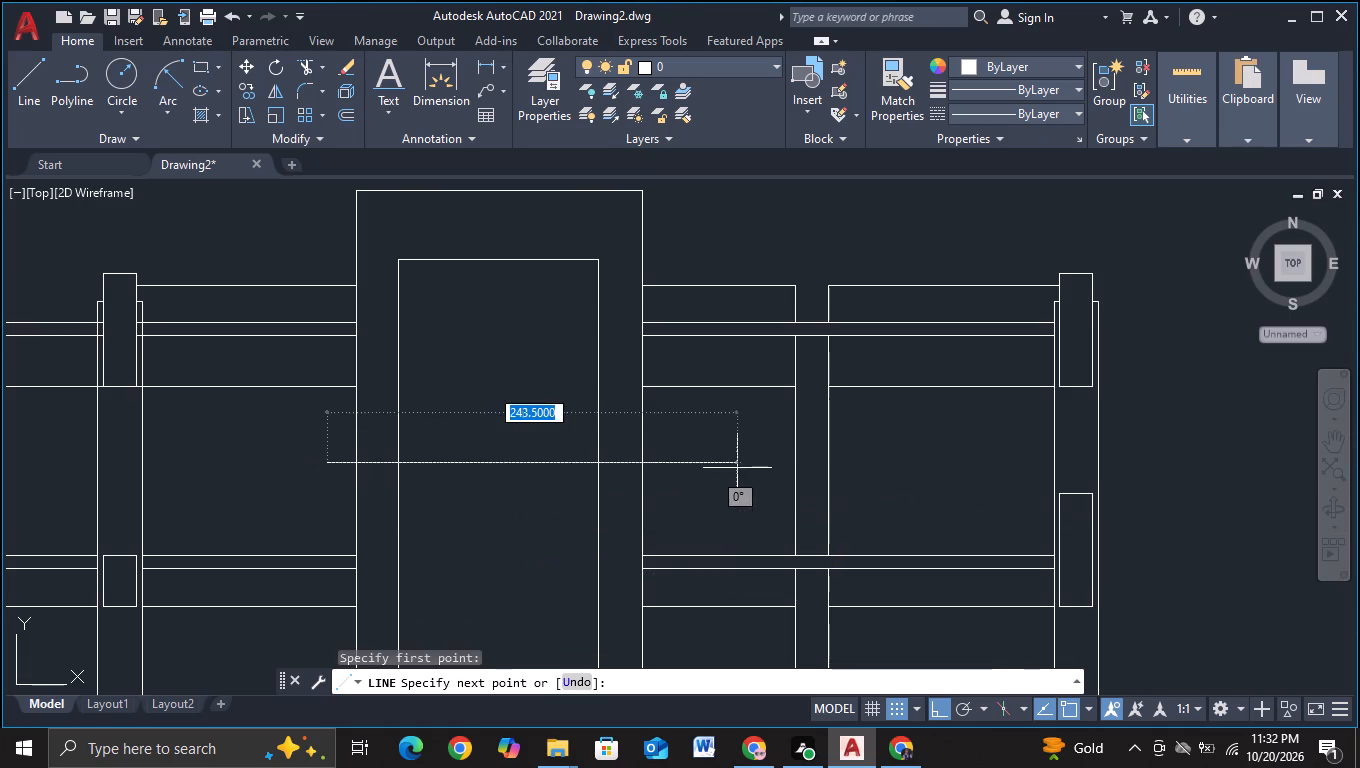
{"action": "left_click", "coordinate": [707, 460]}
{"action": "key", "text": "Escape"}
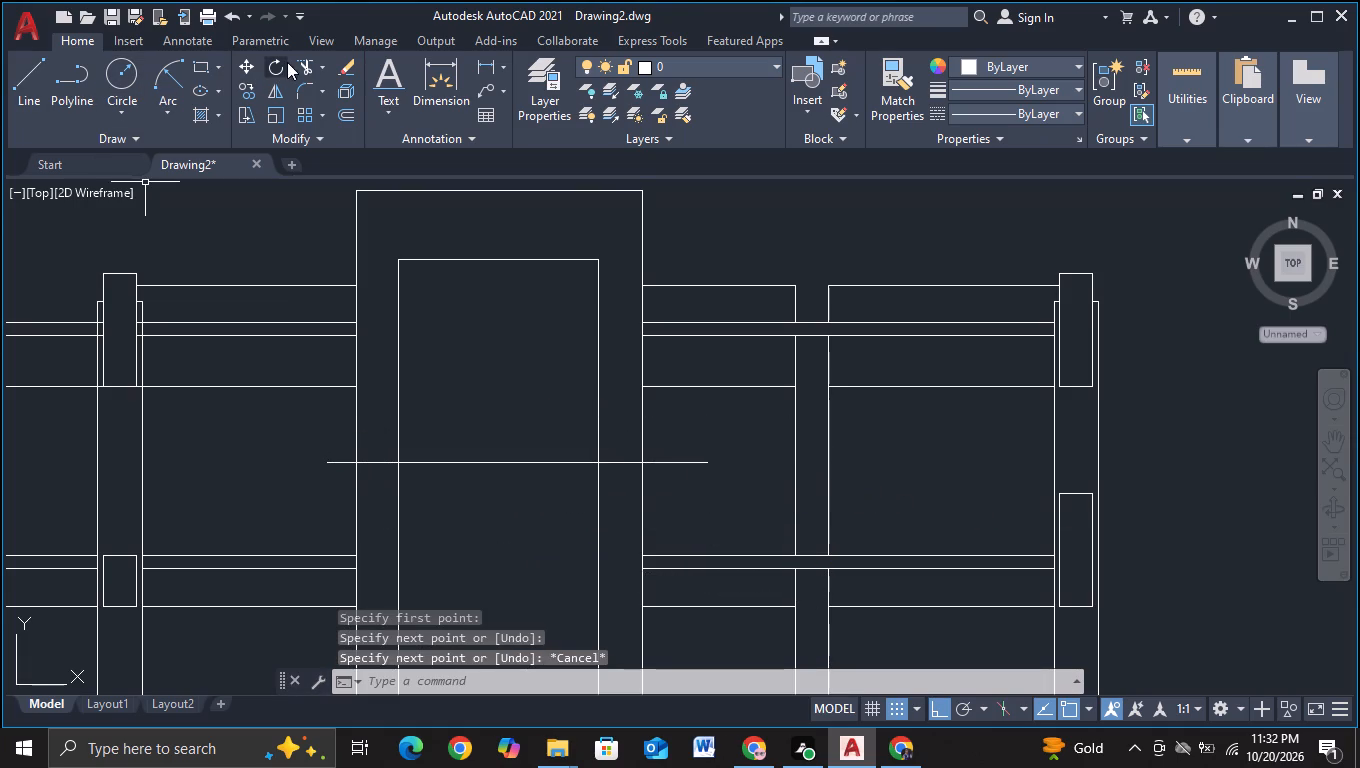
Trim the new line outside the tall frame and within its walls, keeping only the part across the opening.
{"action": "left_click", "coordinate": [304, 63]}
{"action": "left_click", "coordinate": [330, 463]}
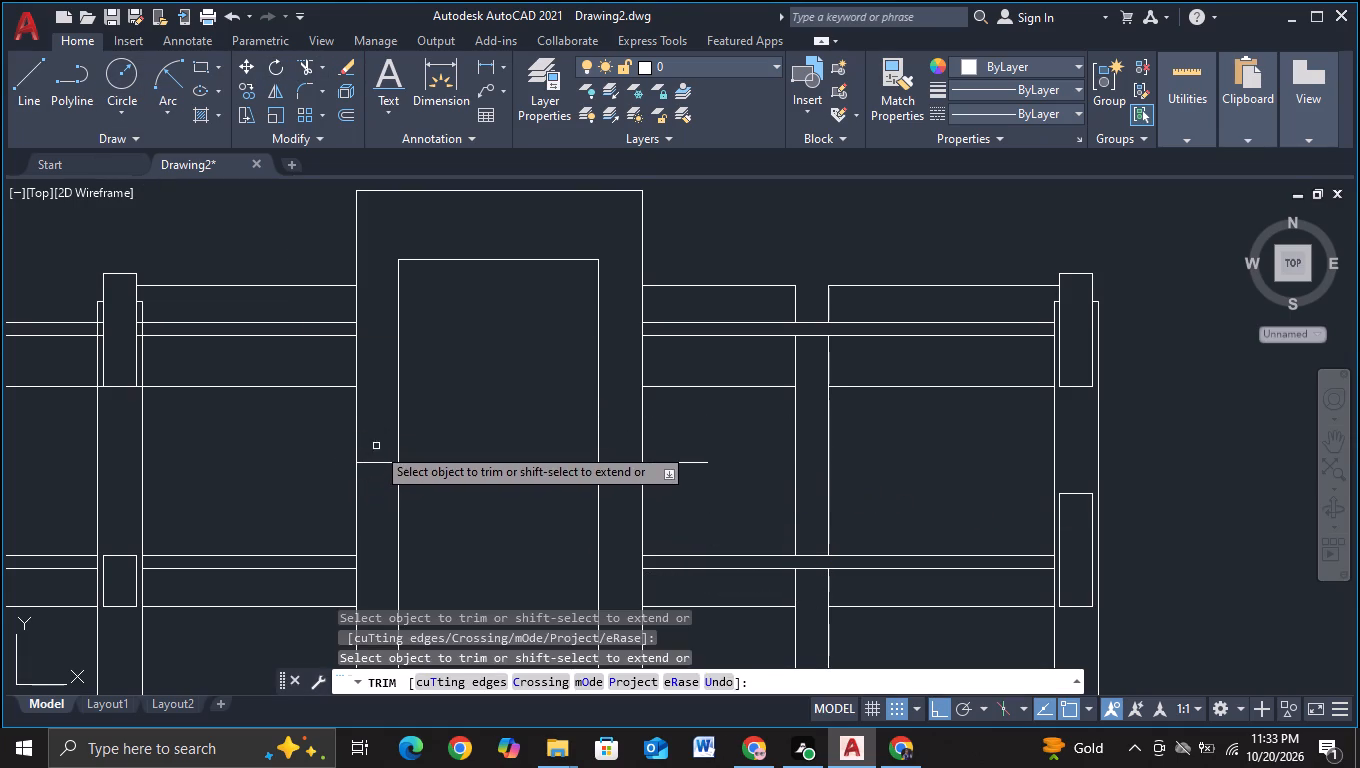
{"action": "left_click_drag", "start_coordinate": [376, 446], "coordinate": [380, 501]}
{"action": "left_click_drag", "start_coordinate": [618, 450], "coordinate": [623, 514]}
{"action": "left_click_drag", "start_coordinate": [662, 449], "coordinate": [688, 521]}
{"action": "key", "text": "Escape"}
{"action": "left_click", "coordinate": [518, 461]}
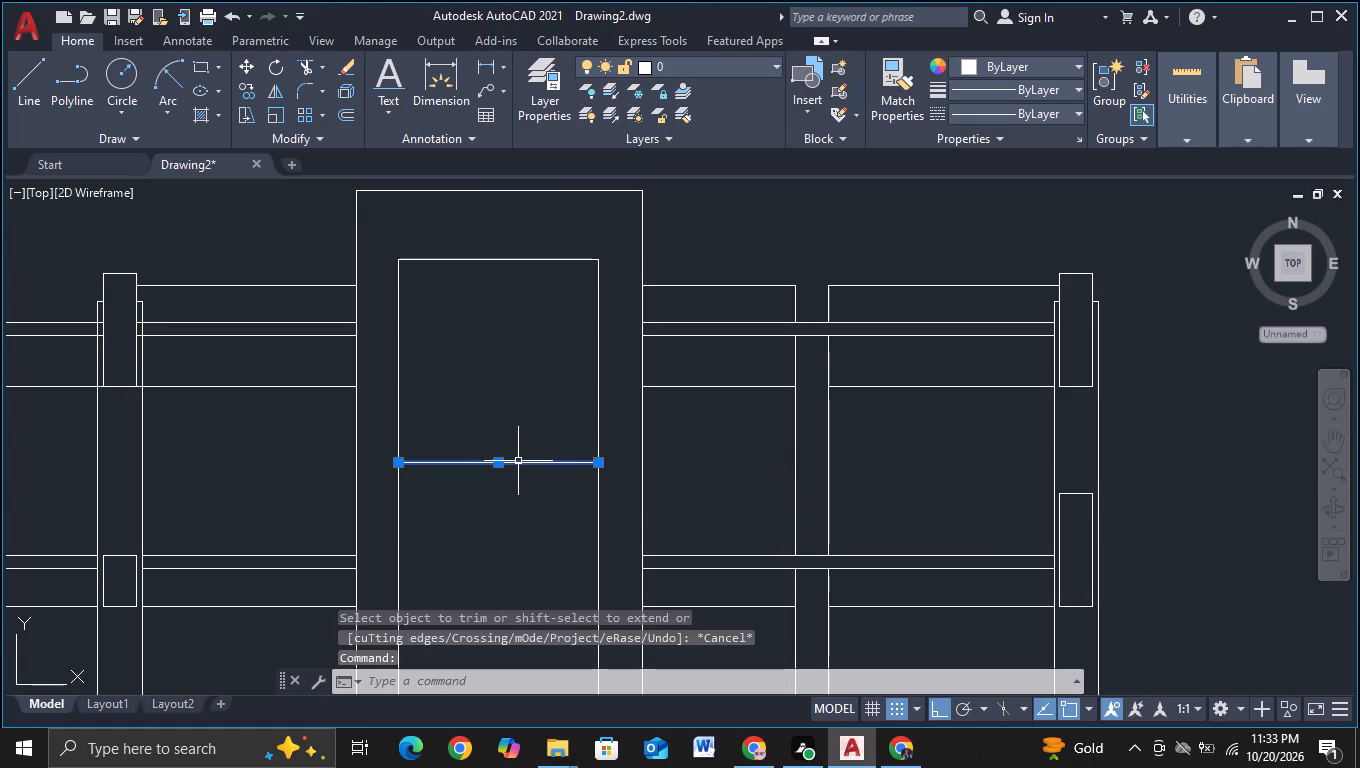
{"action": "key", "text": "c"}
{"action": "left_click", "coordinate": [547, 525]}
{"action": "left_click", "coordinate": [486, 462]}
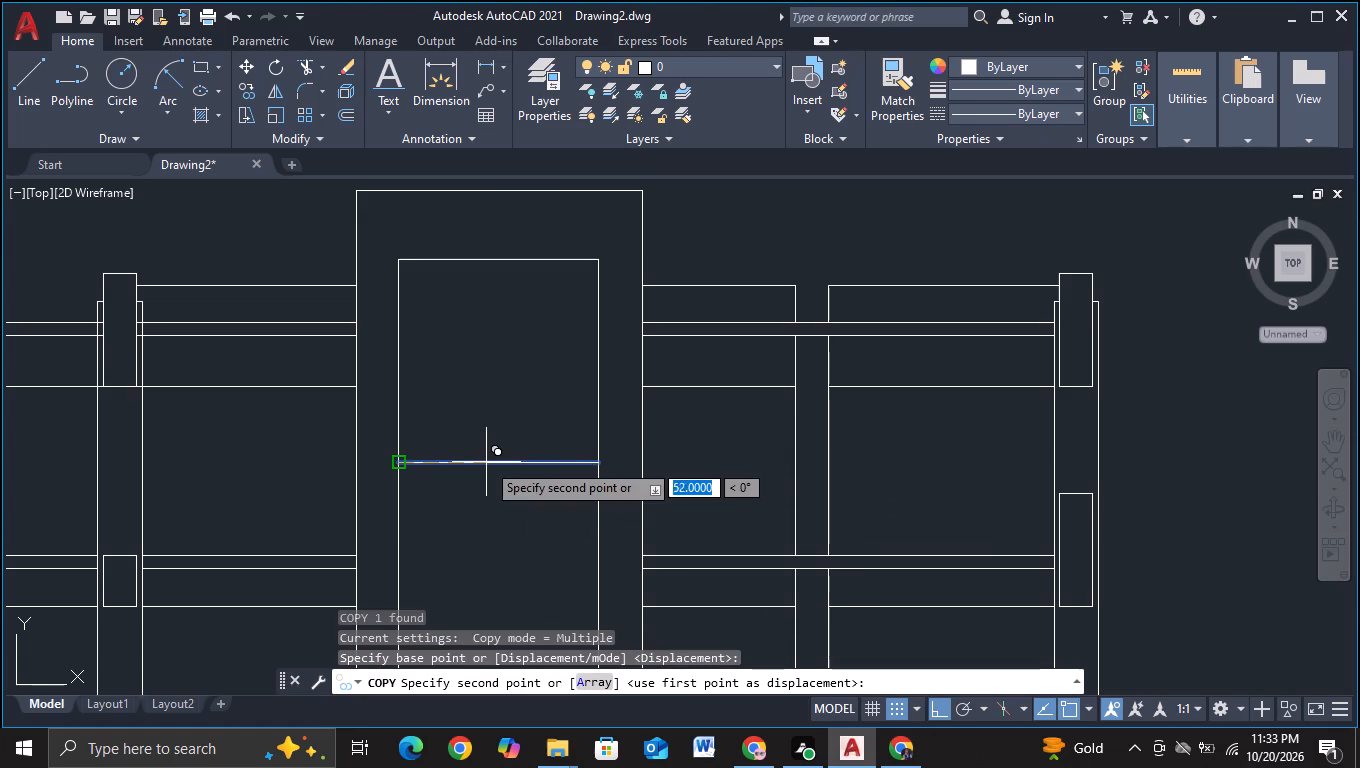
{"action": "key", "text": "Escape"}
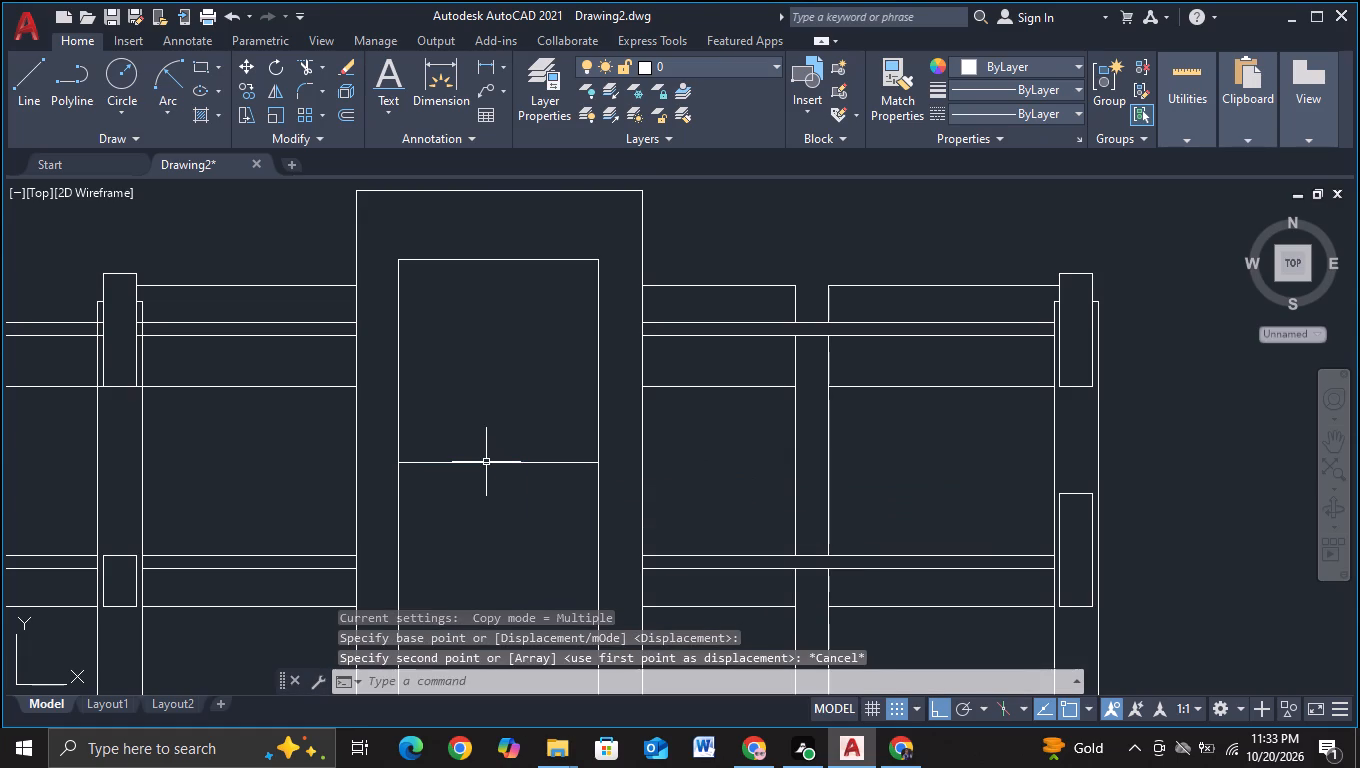
Copy the horizontal line across the tall frame's opening a short distance downward, forming a close pair of lines.
{"action": "left_click", "coordinate": [486, 462]}
{"action": "key", "text": "c"}
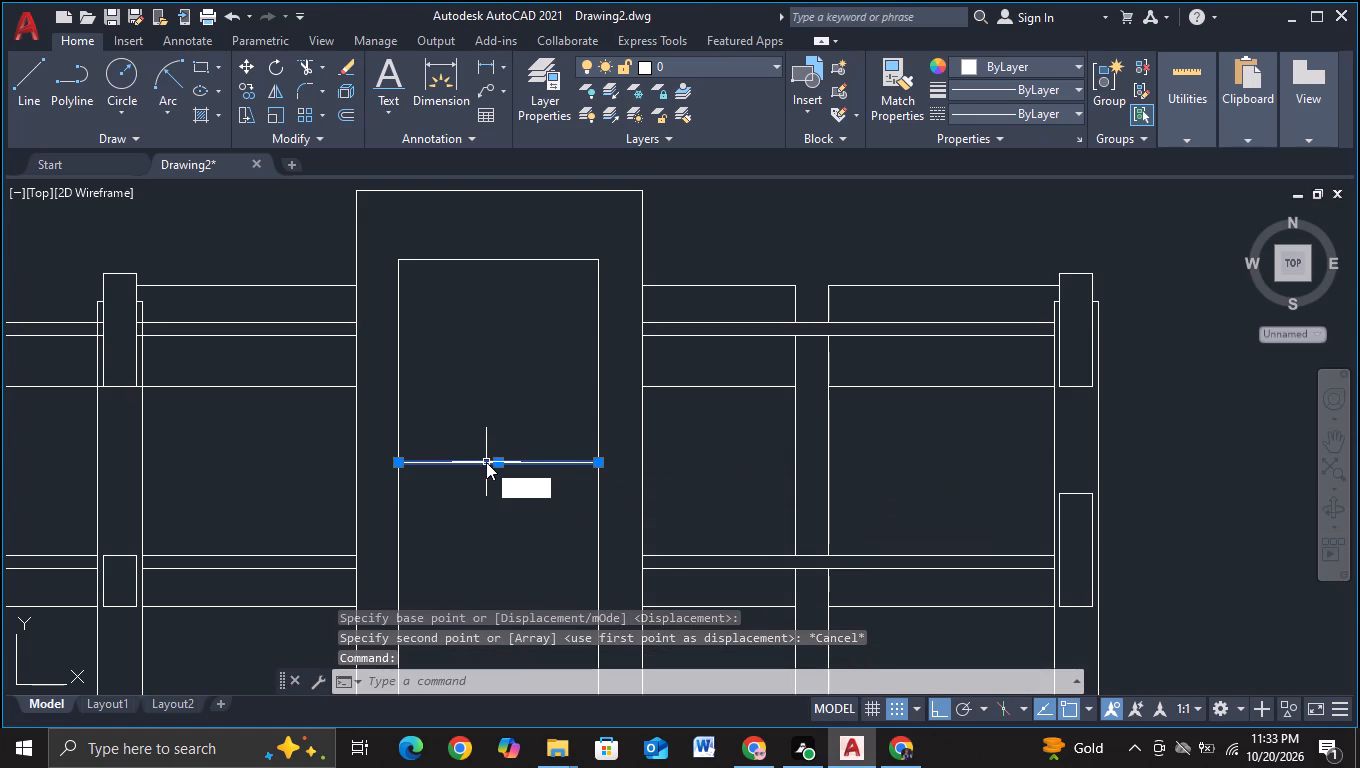
{"action": "left_click", "coordinate": [553, 523]}
{"action": "left_click", "coordinate": [514, 471]}
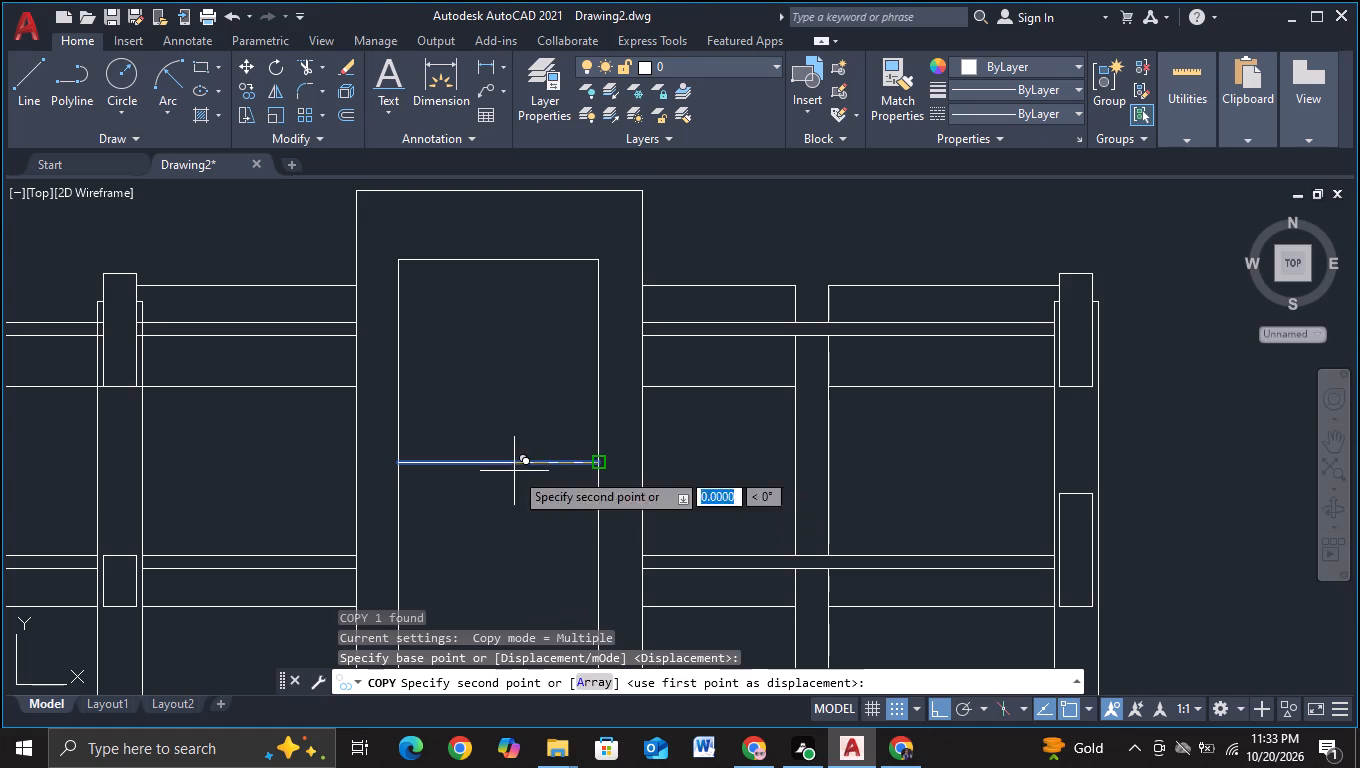
{"action": "left_click", "coordinate": [563, 520]}
Copy the same line farther down the opening with object snap off, as three more close pairs starting about 150, 290 and 427 below it.
{"action": "scroll", "coordinate": [563, 520], "scroll_direction": "down", "scroll_amount": 2}
{"action": "middle_click_drag", "start_coordinate": [553, 564], "coordinate": [553, 554]}
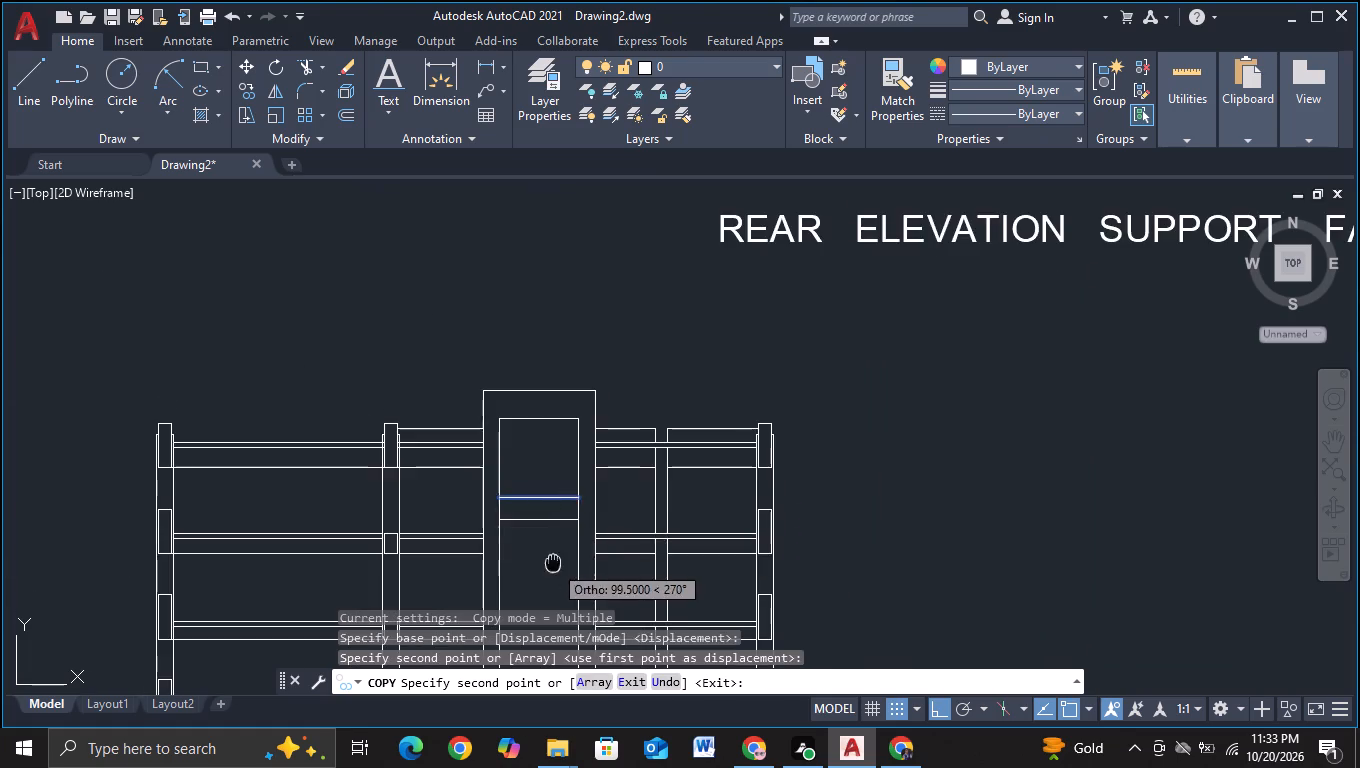
{"action": "middle_click_drag", "start_coordinate": [553, 554], "coordinate": [574, 432]}
{"action": "middle_click", "coordinate": [578, 473]}
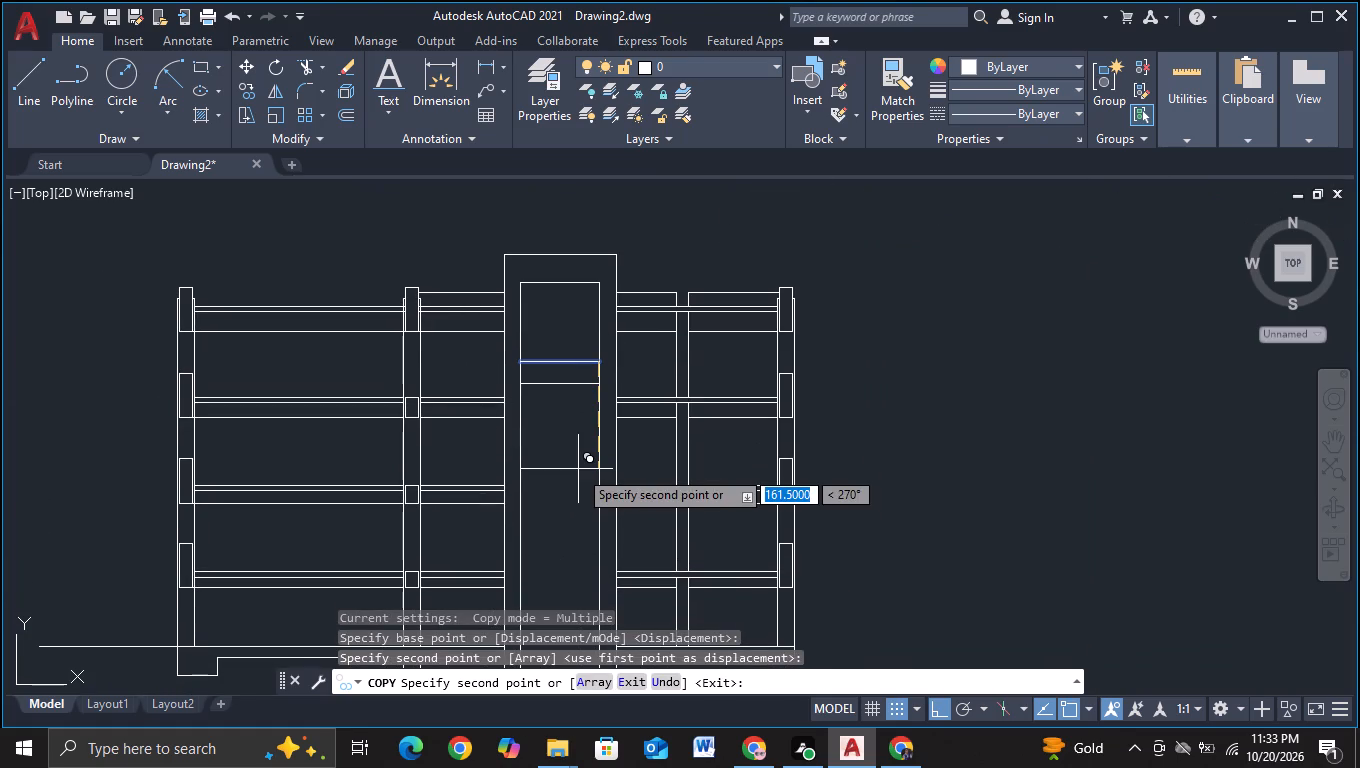
{"action": "key", "text": "F3"}
{"action": "middle_click_drag", "start_coordinate": [578, 469], "coordinate": [574, 440]}
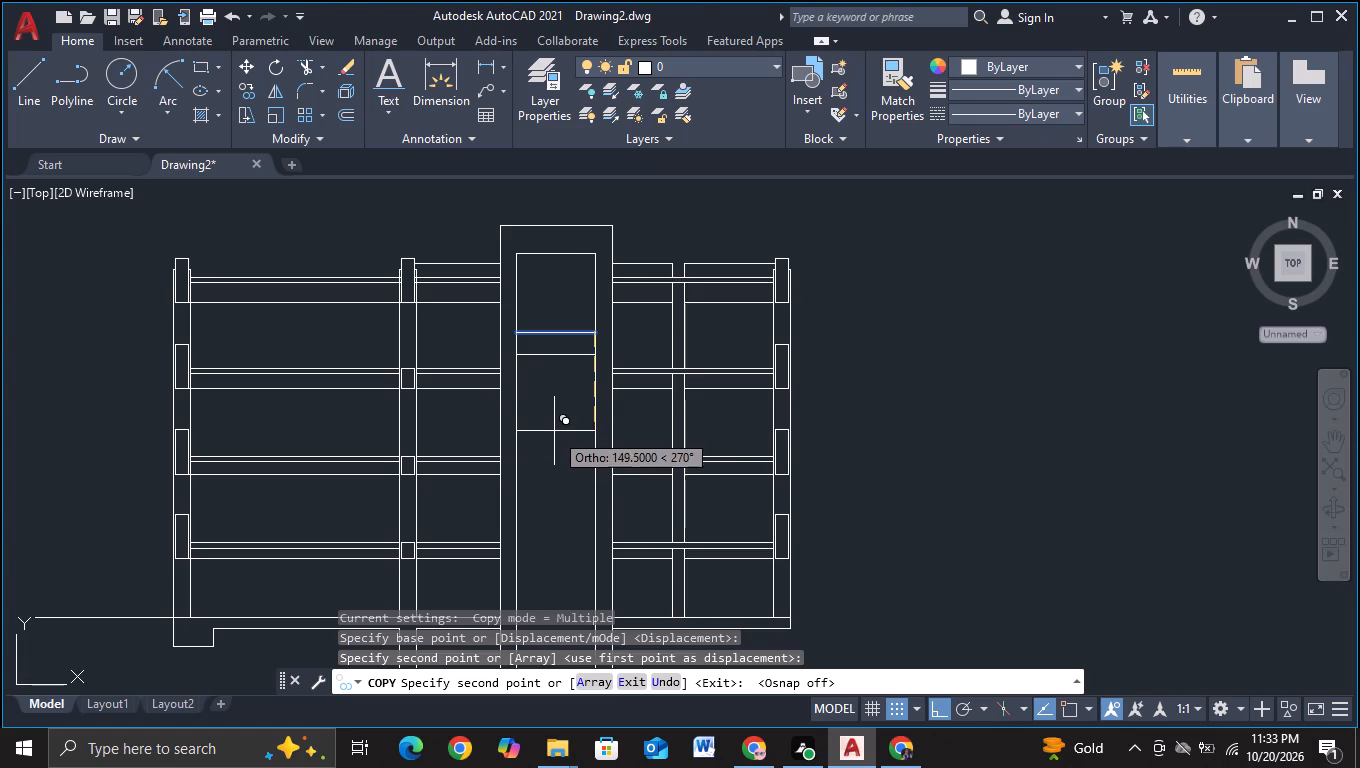
{"action": "left_click", "coordinate": [553, 432]}
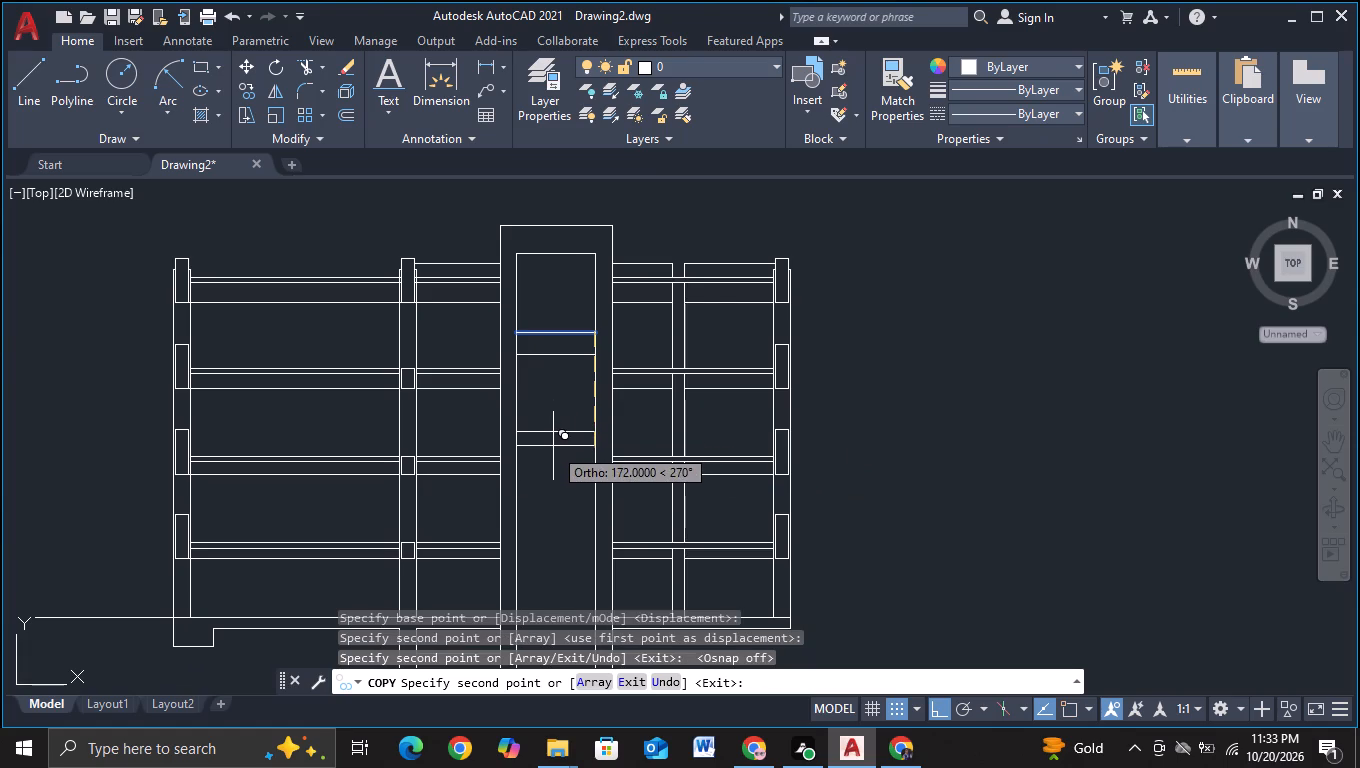
{"action": "left_click", "coordinate": [553, 449]}
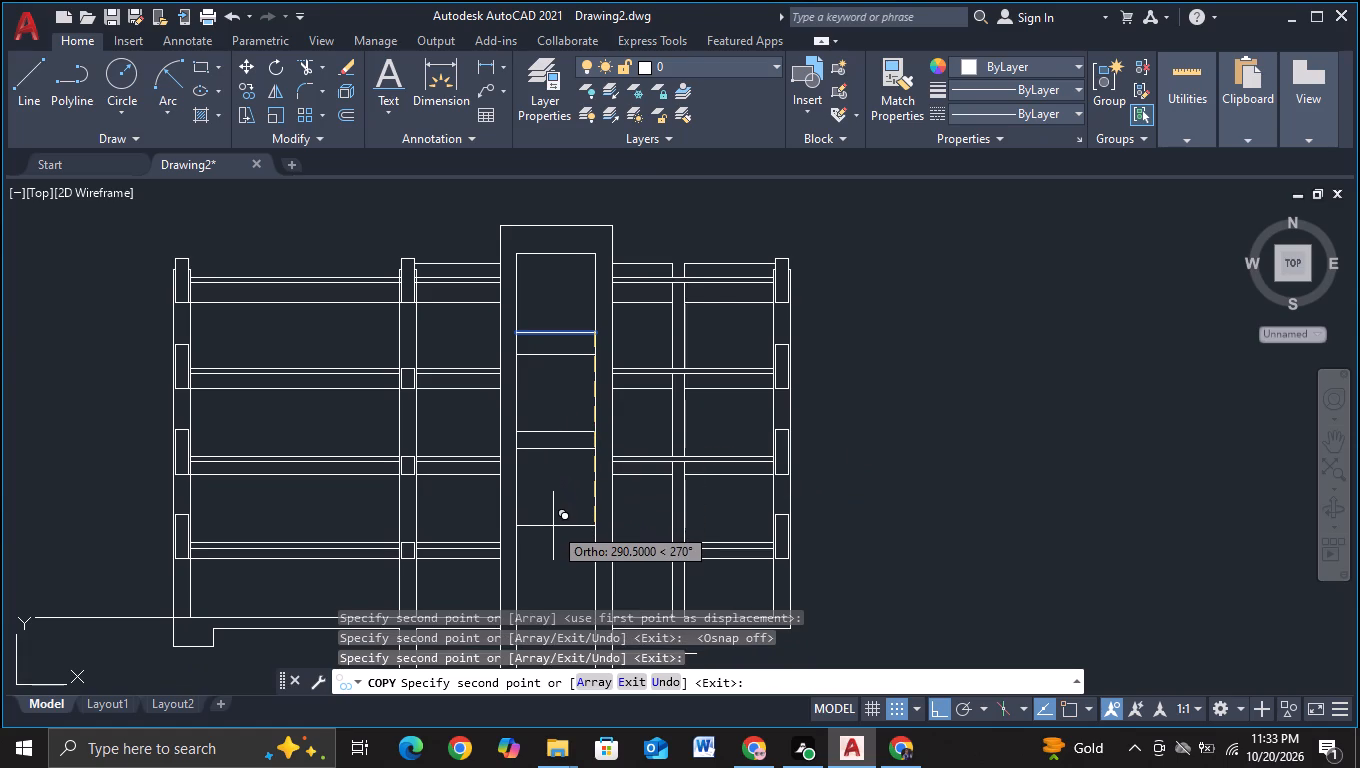
{"action": "left_click", "coordinate": [553, 524]}
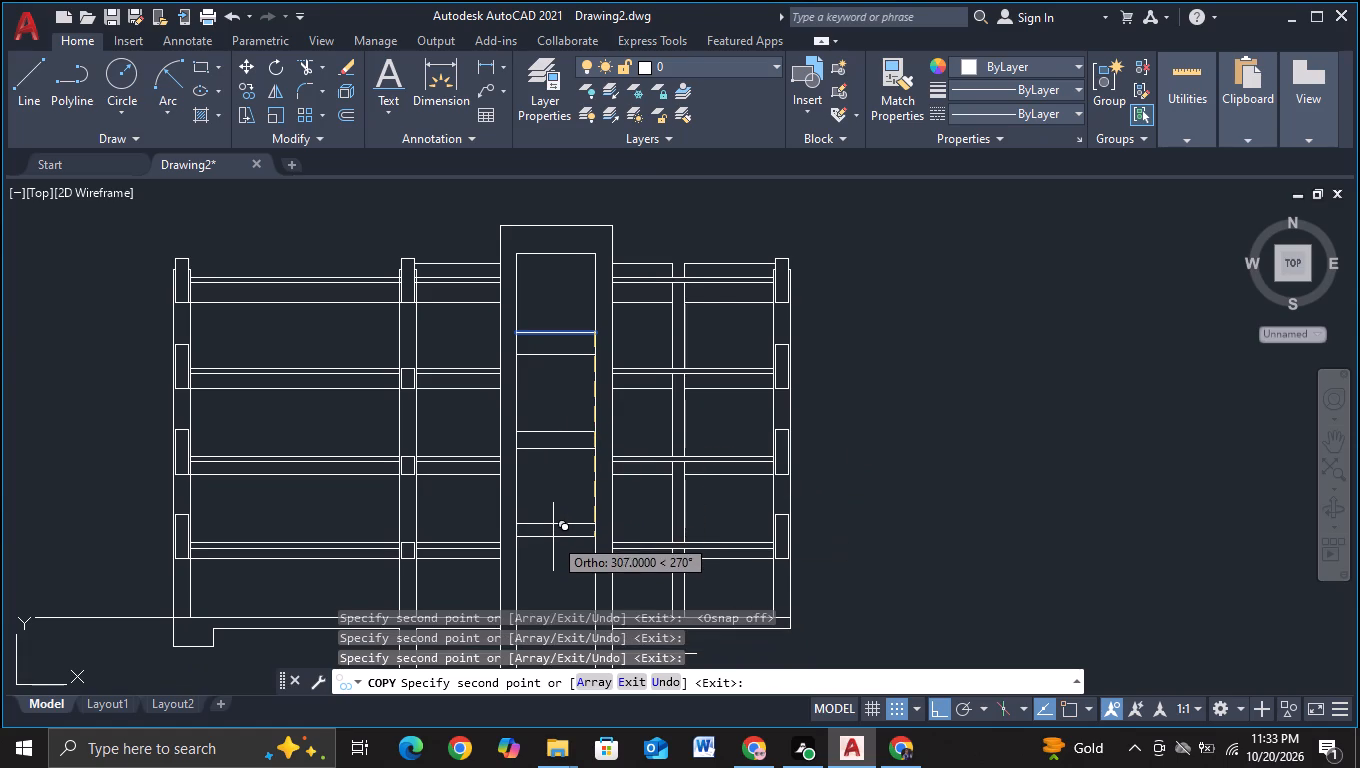
{"action": "left_click", "coordinate": [553, 539]}
{"action": "middle_click_drag", "start_coordinate": [553, 539], "coordinate": [585, 388]}
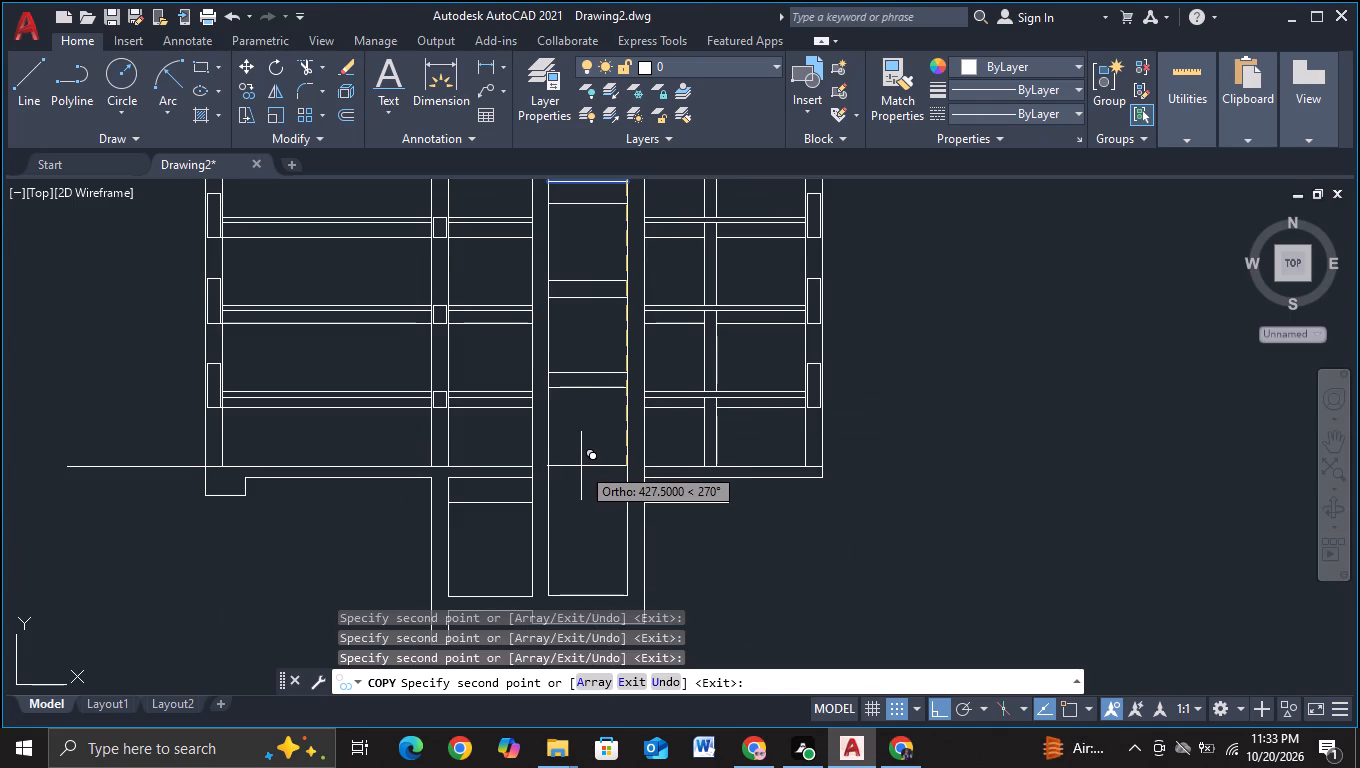
{"action": "left_click", "coordinate": [581, 466]}
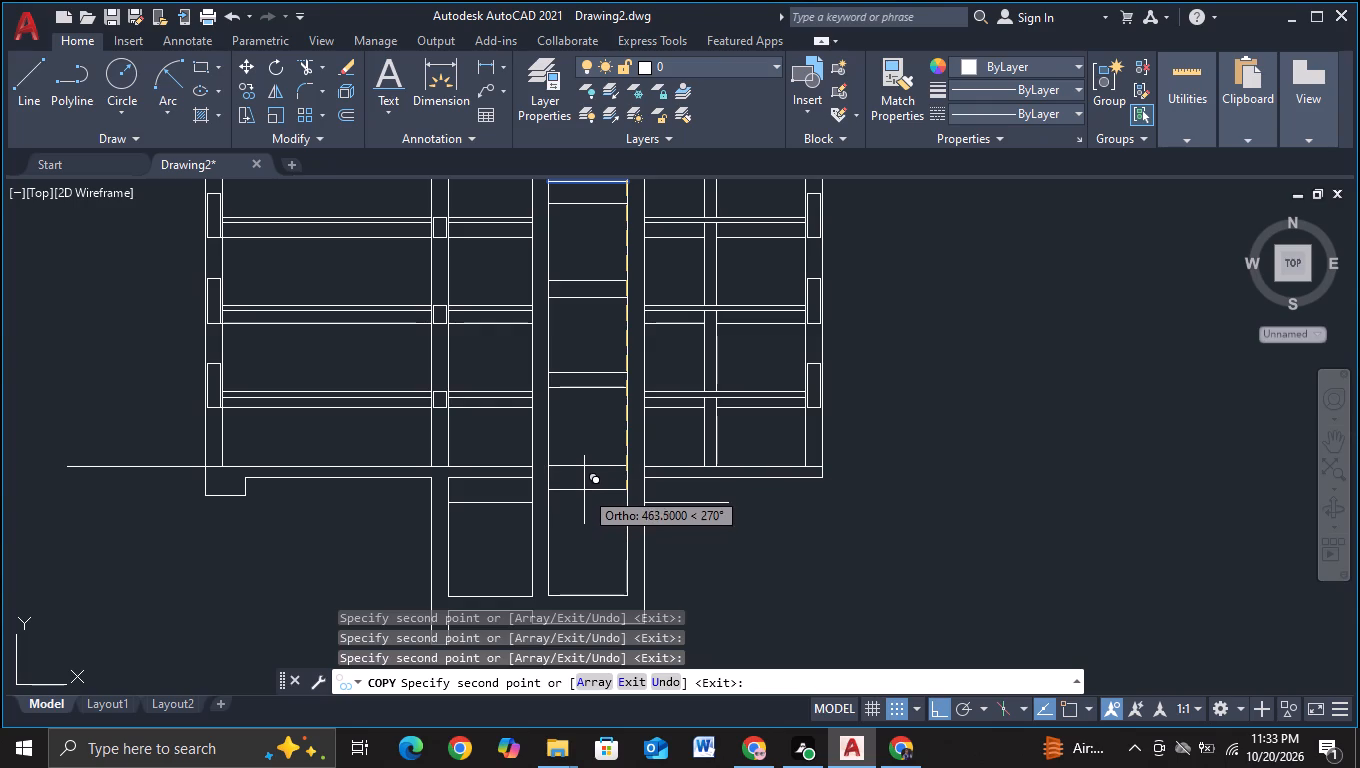
{"action": "left_click", "coordinate": [584, 489]}
{"action": "key", "text": "Escape"}
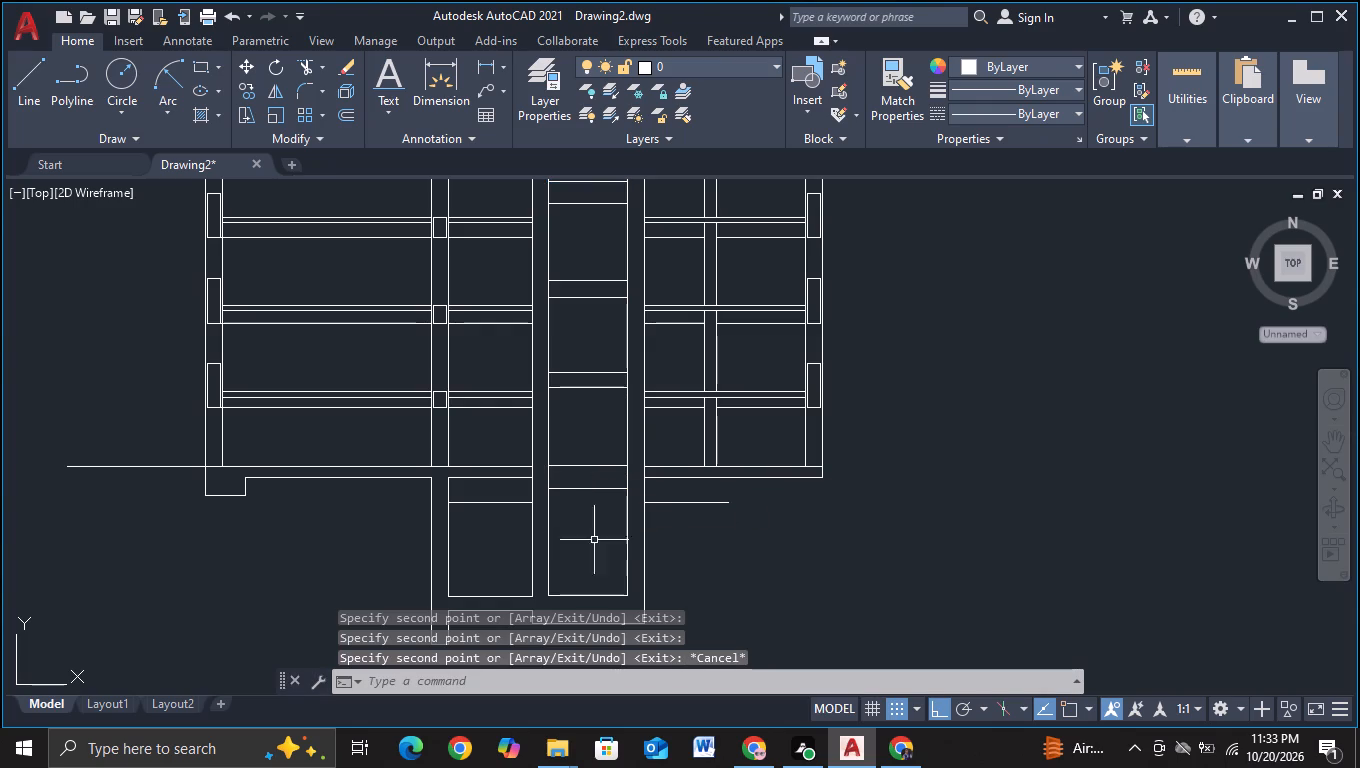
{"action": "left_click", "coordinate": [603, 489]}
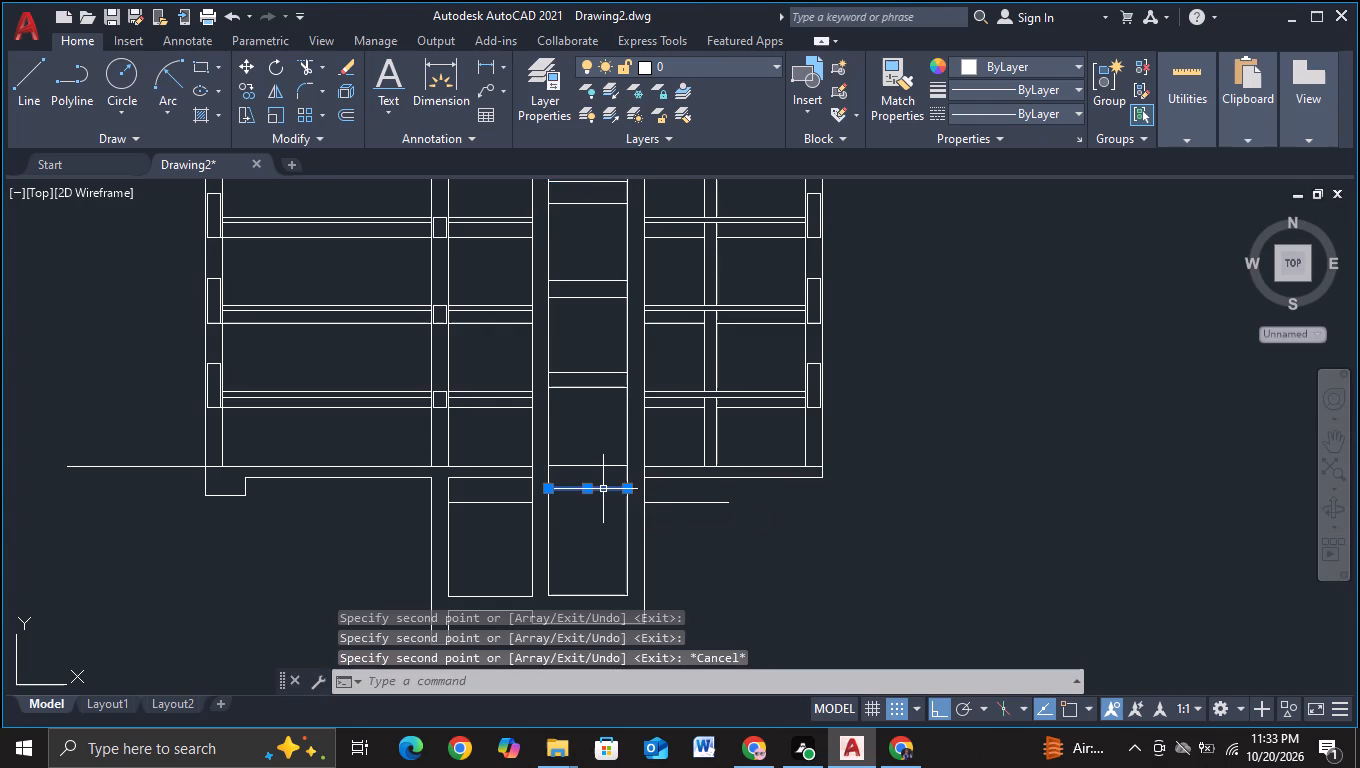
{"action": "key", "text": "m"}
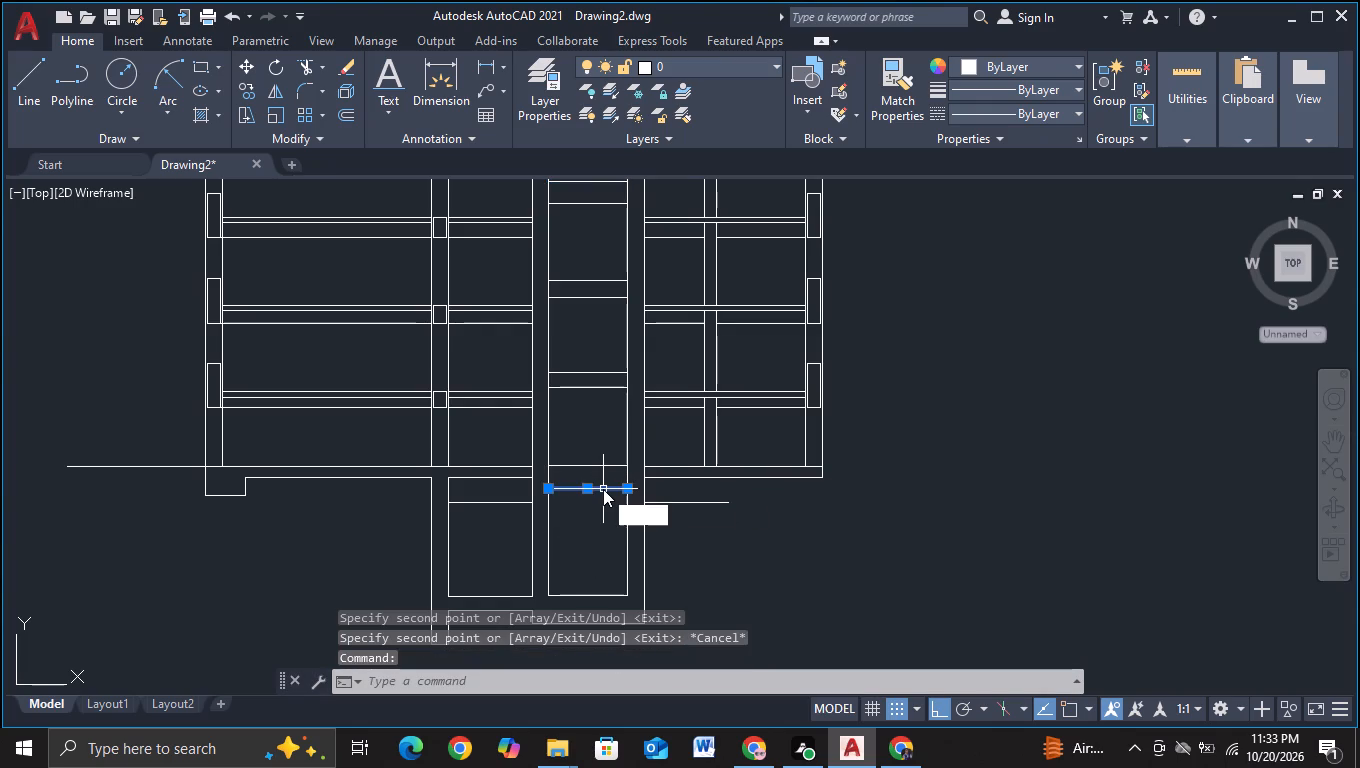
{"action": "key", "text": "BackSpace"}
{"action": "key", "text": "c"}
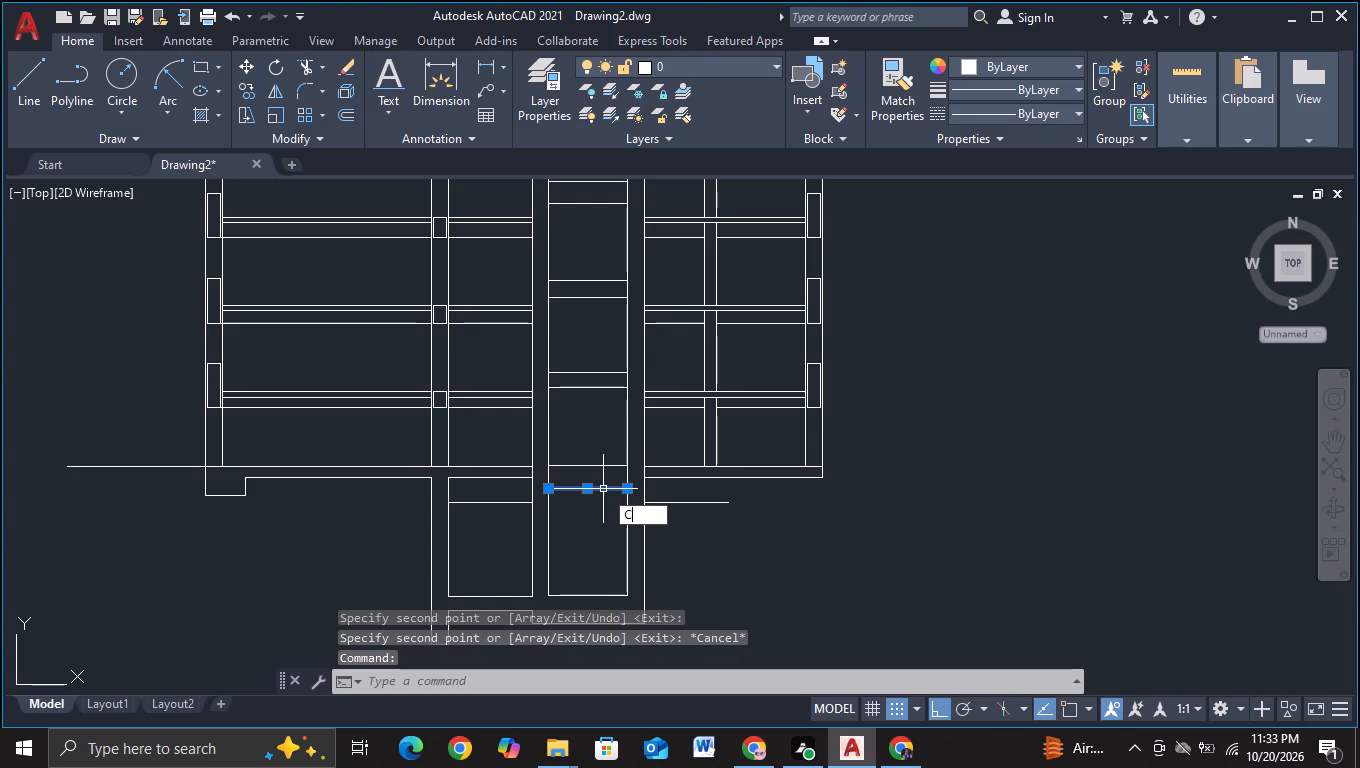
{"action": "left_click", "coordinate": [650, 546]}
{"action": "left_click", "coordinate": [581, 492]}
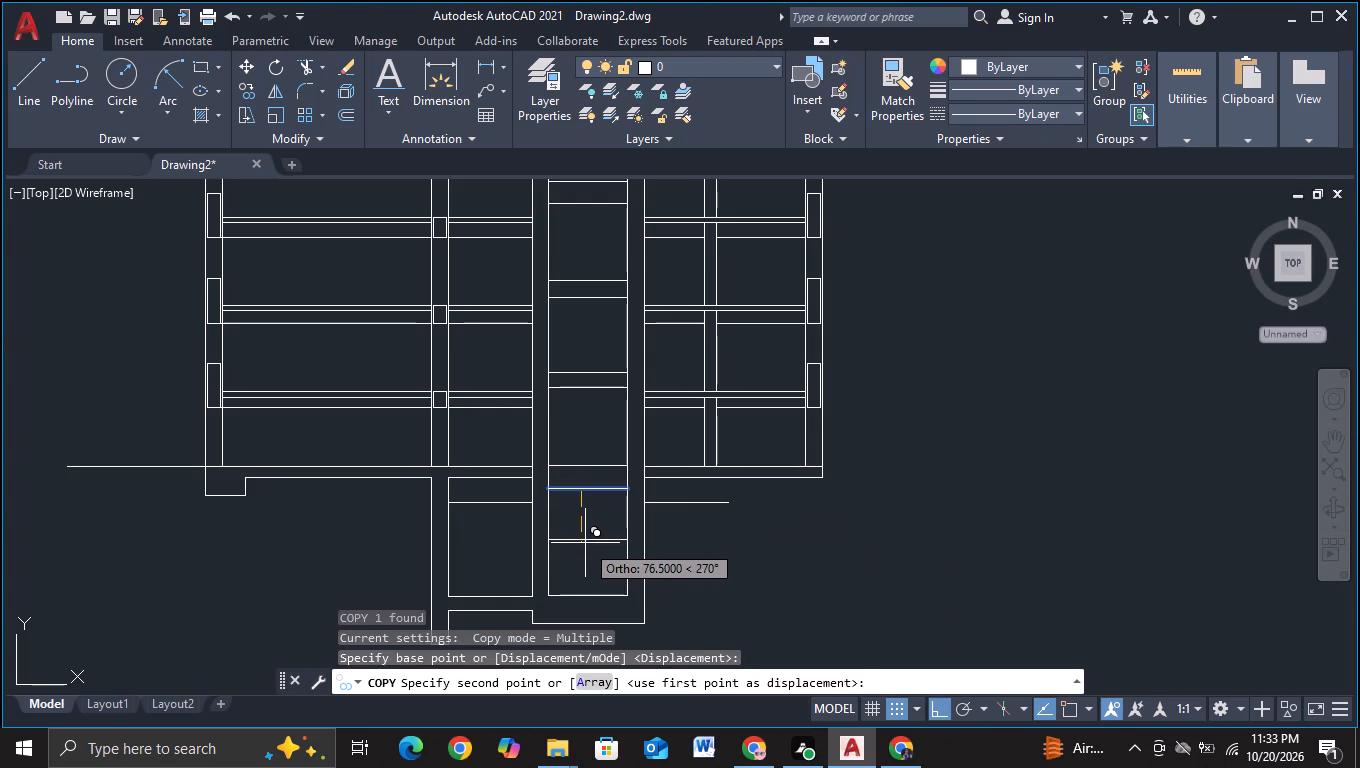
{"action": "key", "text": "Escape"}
Move all eight horizontal lines inside the tall frame's opening about 31.5 straight down.
{"action": "scroll", "coordinate": [591, 531], "scroll_direction": "down", "scroll_amount": 2}
{"action": "middle_click_drag", "start_coordinate": [668, 568], "coordinate": [670, 582]}
{"action": "scroll", "coordinate": [664, 568], "scroll_direction": "up", "scroll_amount": 1}
{"action": "middle_click_drag", "start_coordinate": [648, 569], "coordinate": [704, 547]}
{"action": "scroll", "coordinate": [640, 545], "scroll_direction": "up", "scroll_amount": 1}
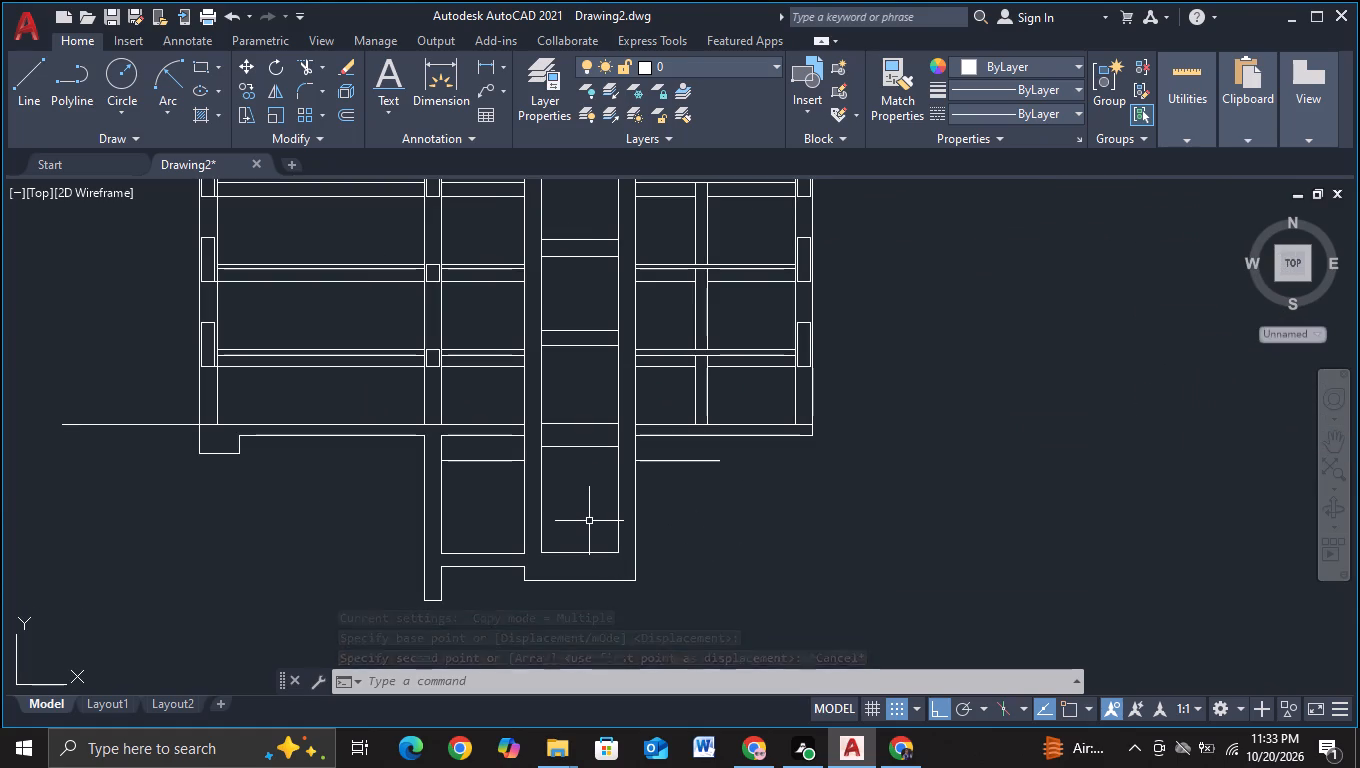
{"action": "middle_click_drag", "start_coordinate": [592, 495], "coordinate": [598, 548]}
{"action": "scroll", "coordinate": [579, 500], "scroll_direction": "down", "scroll_amount": 1}
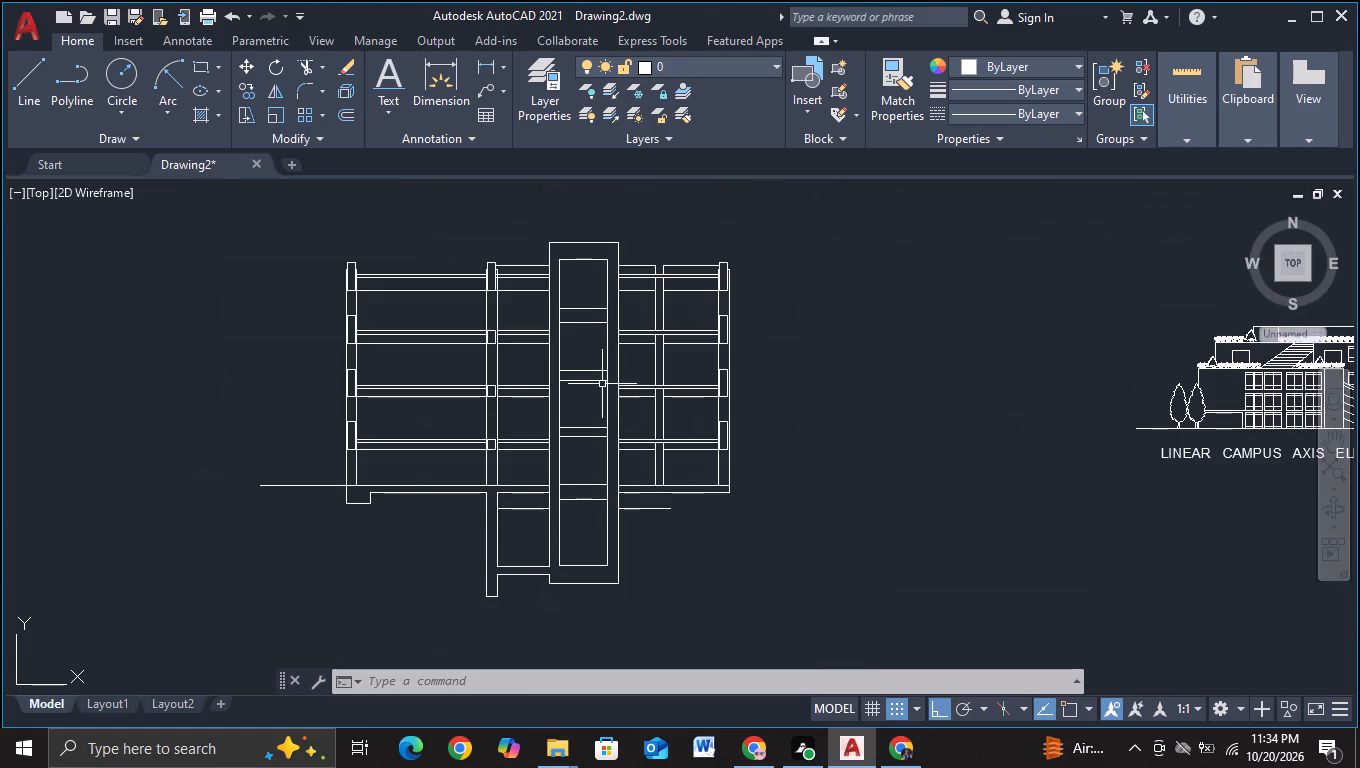
{"action": "left_click", "coordinate": [584, 291]}
{"action": "left_click", "coordinate": [581, 506]}
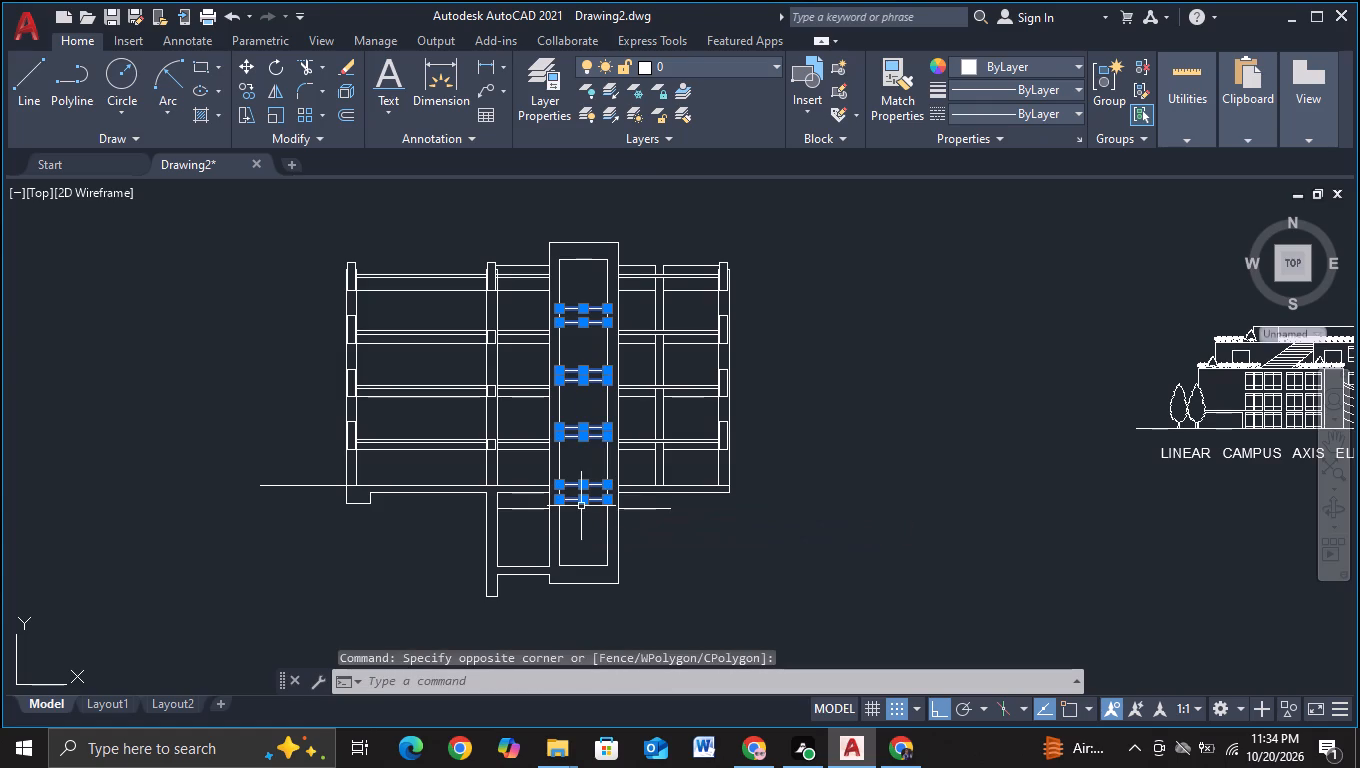
{"action": "key", "text": "m"}
{"action": "left_click", "coordinate": [676, 552]}
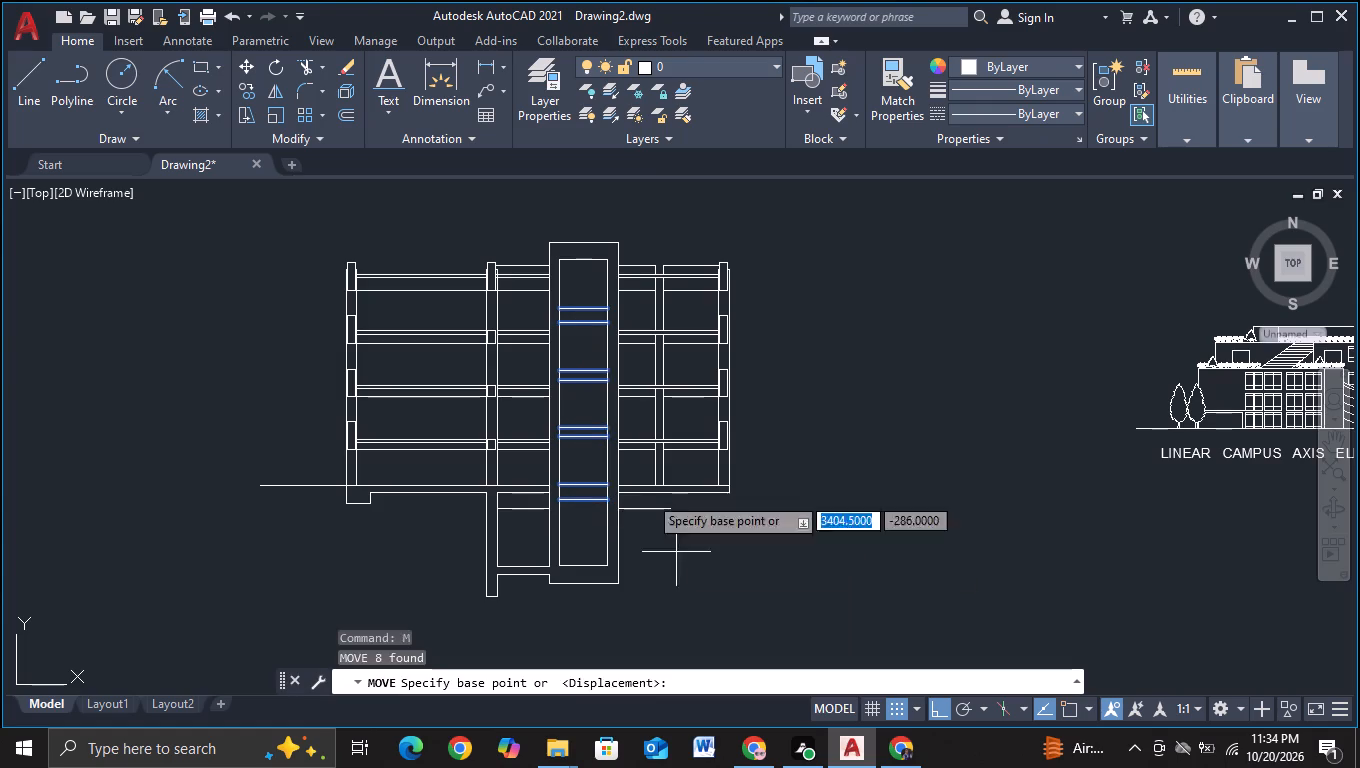
{"action": "left_click", "coordinate": [608, 411]}
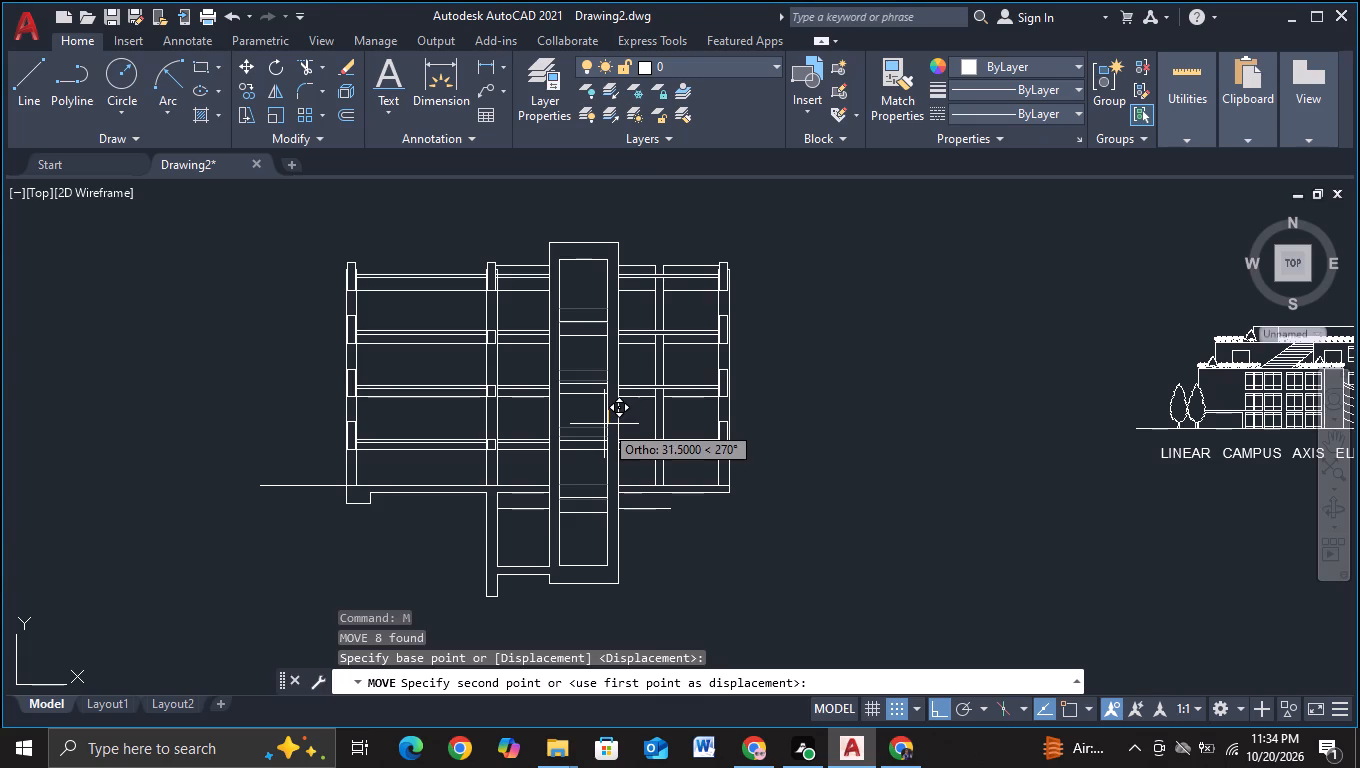
{"action": "left_click", "coordinate": [604, 424]}
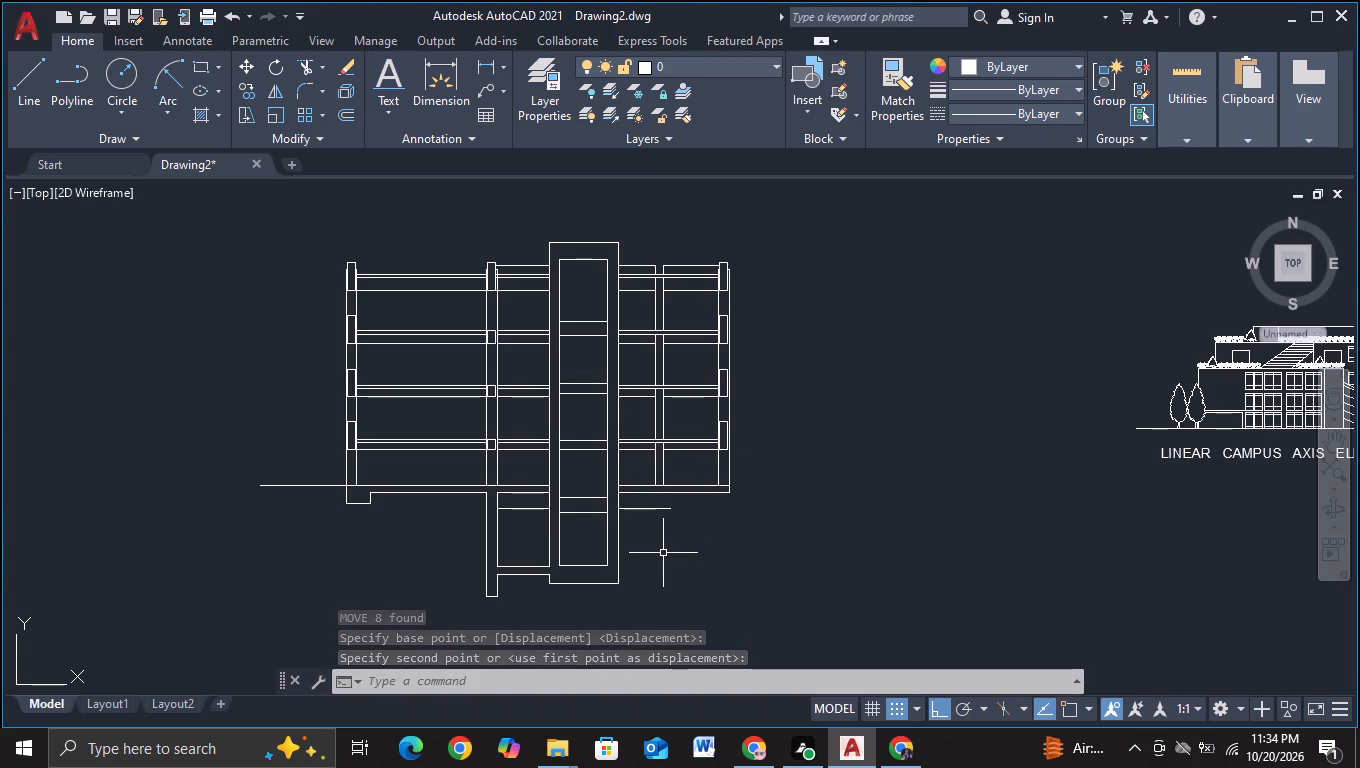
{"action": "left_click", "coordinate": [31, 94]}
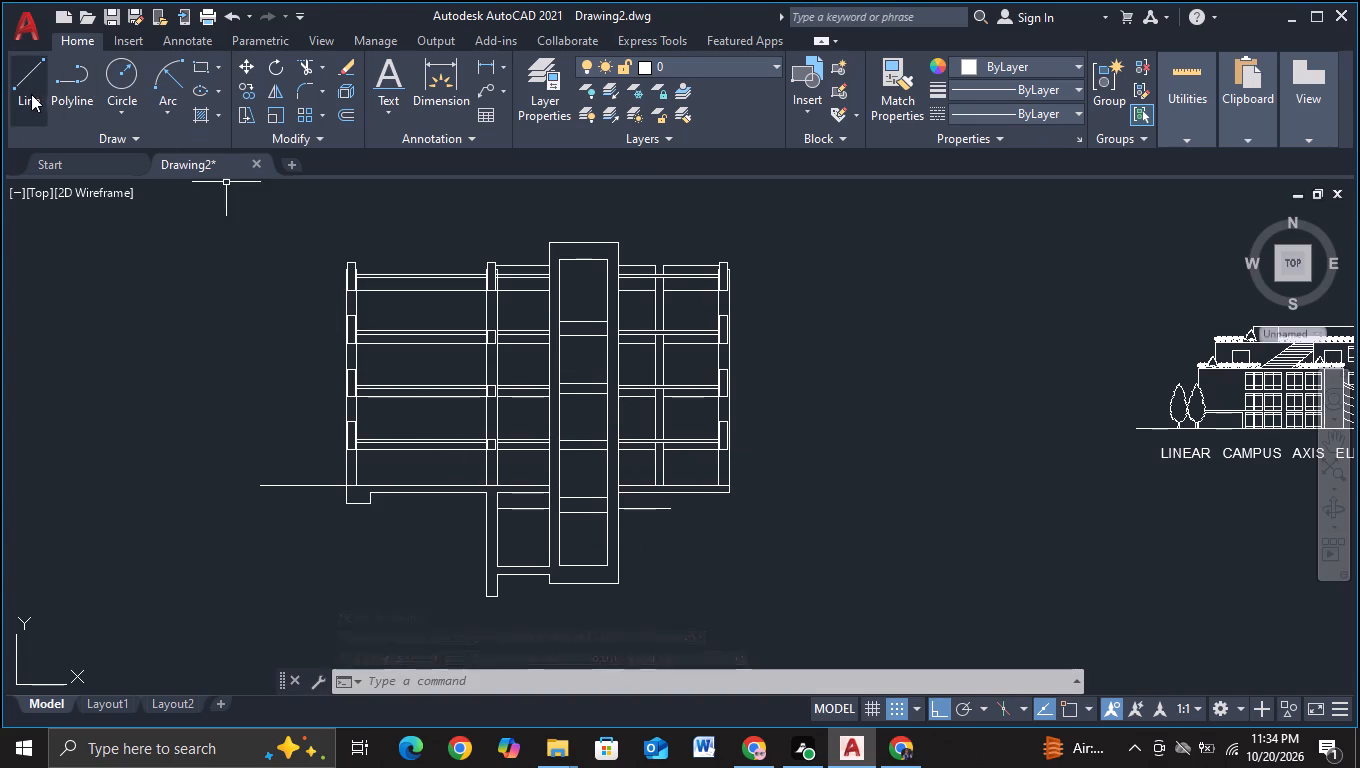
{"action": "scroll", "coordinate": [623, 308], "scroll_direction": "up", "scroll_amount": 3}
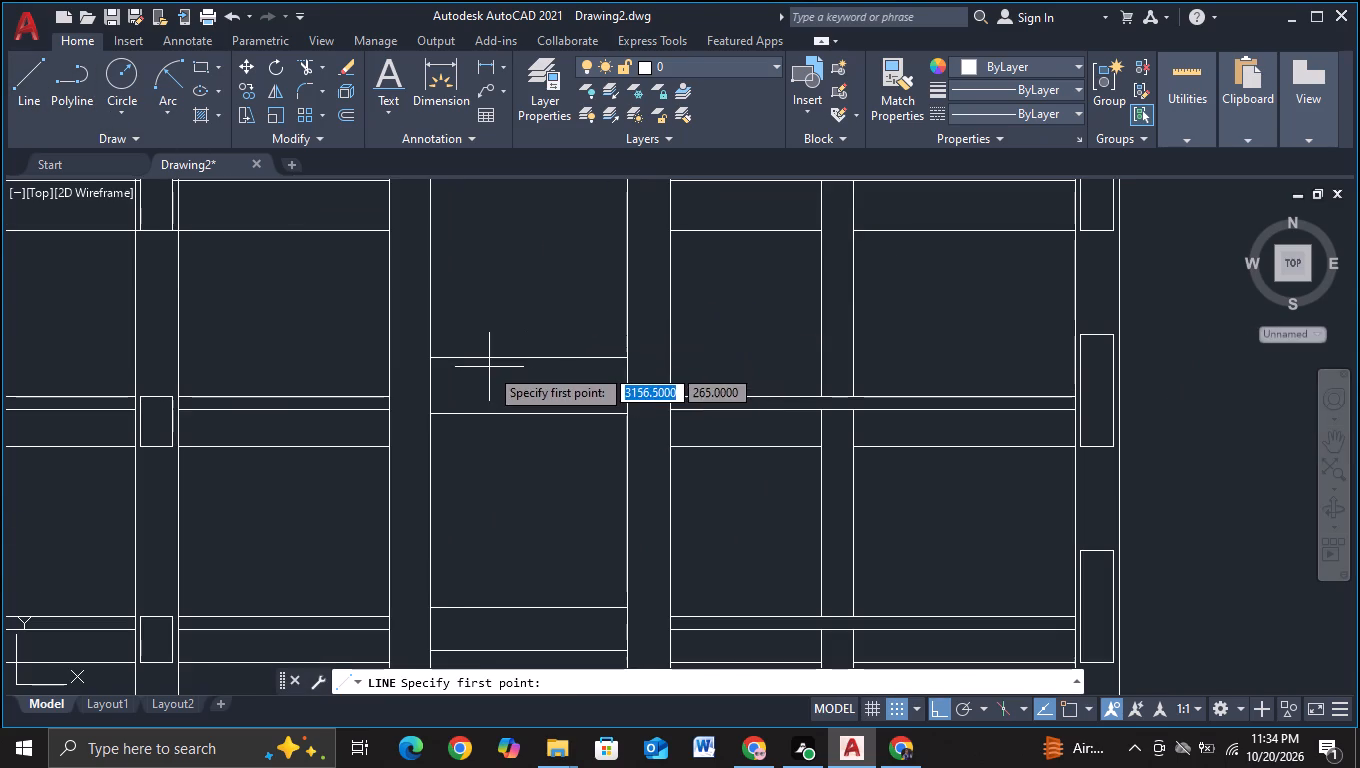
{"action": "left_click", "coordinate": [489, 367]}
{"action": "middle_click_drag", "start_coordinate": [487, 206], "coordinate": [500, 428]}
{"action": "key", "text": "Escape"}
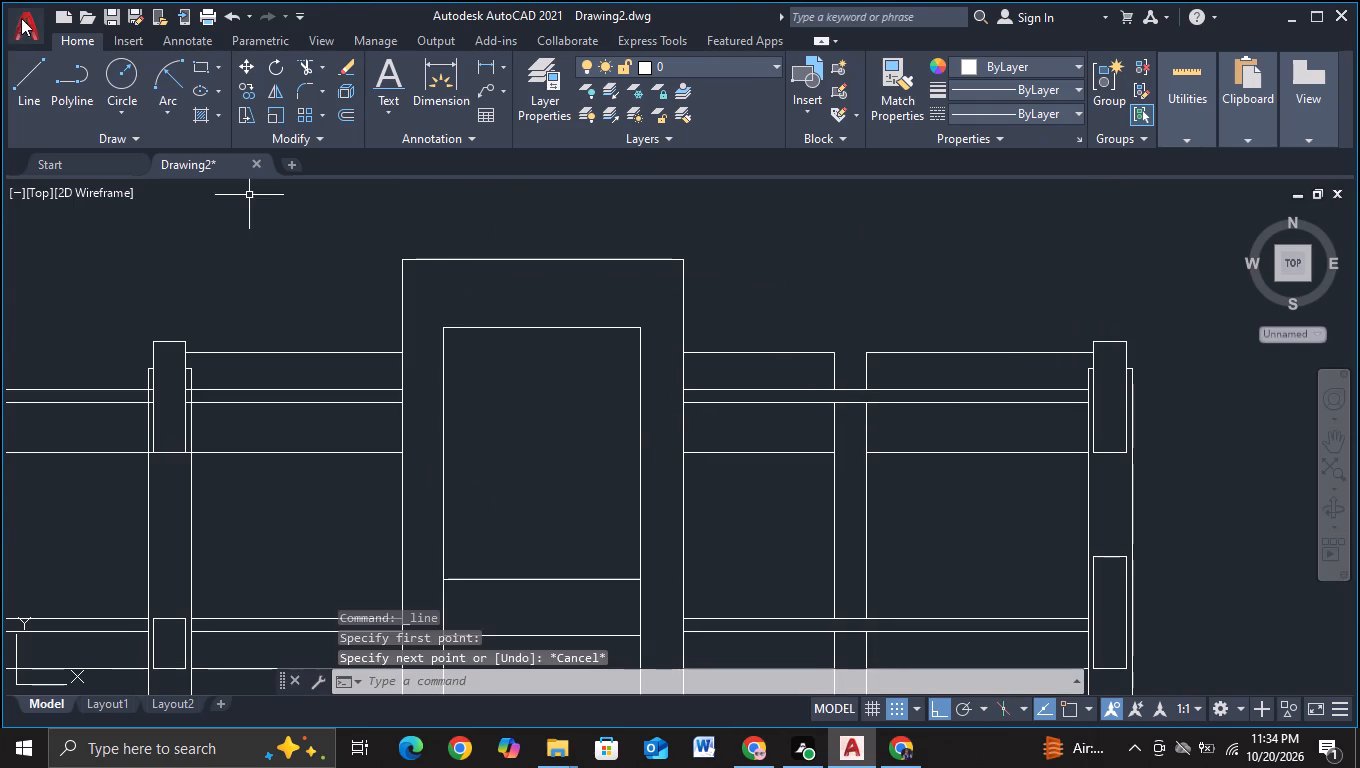
Draw a three-sided outline inside the opening's top panel, its left leg starting slightly below the panel's bottom line and its right leg about 123 long.
{"action": "left_click_drag", "start_coordinate": [11, 96], "coordinate": [22, 106]}
{"action": "left_click_drag", "start_coordinate": [468, 593], "coordinate": [470, 581]}
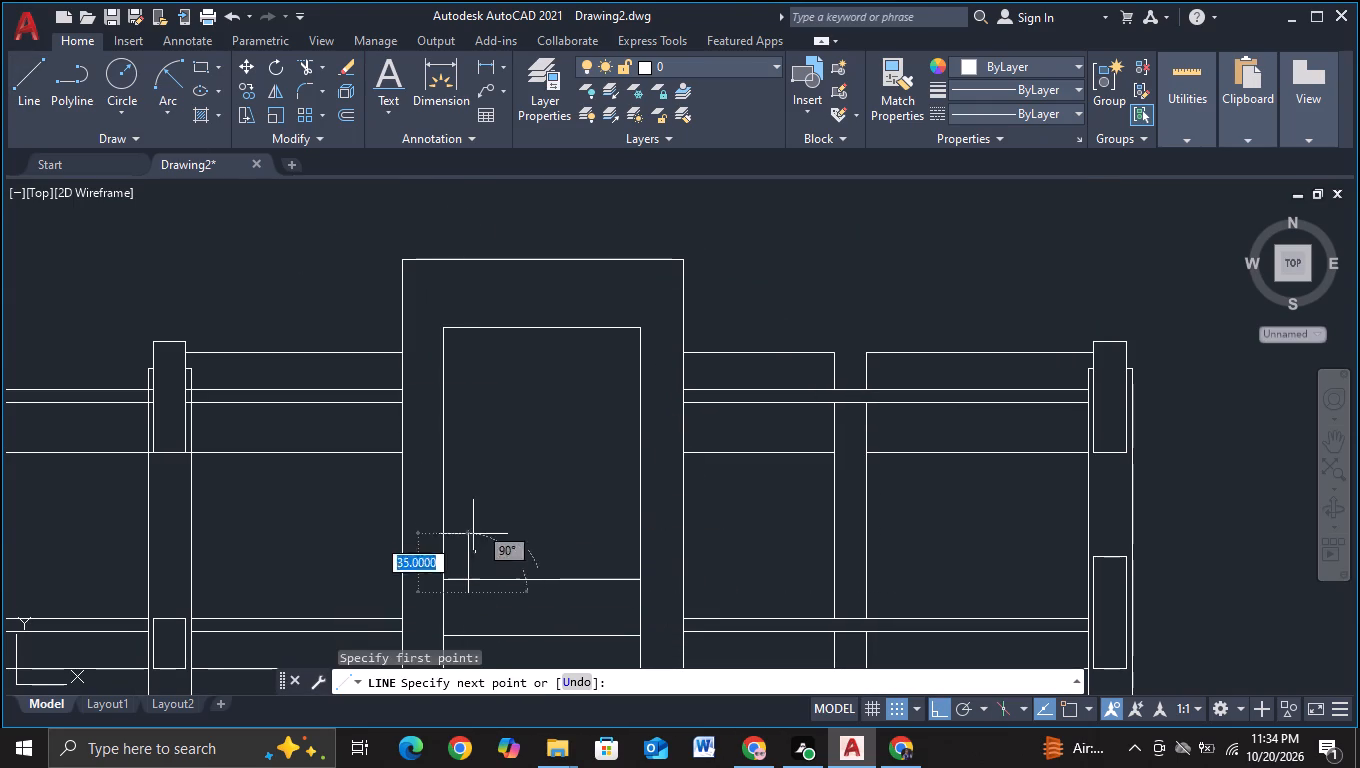
{"action": "left_click", "coordinate": [493, 375]}
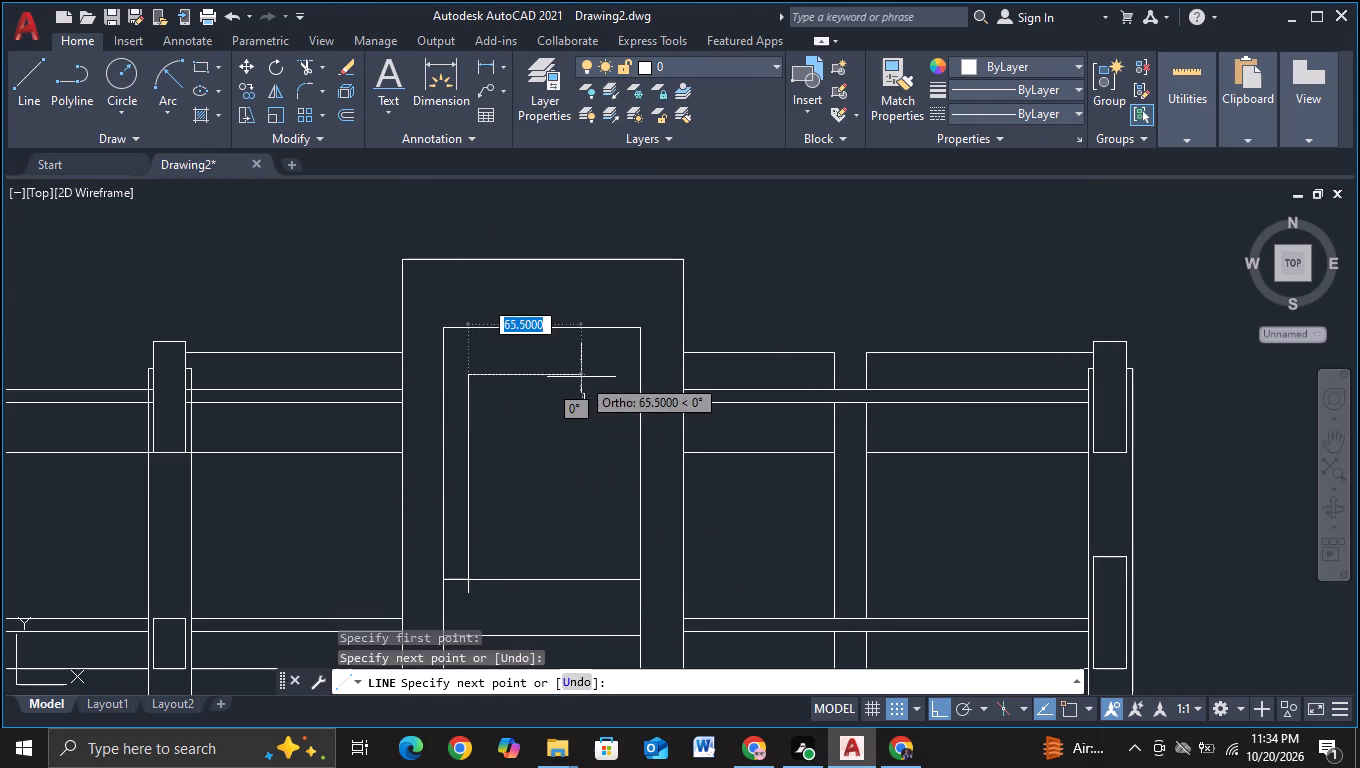
{"action": "left_click", "coordinate": [610, 378]}
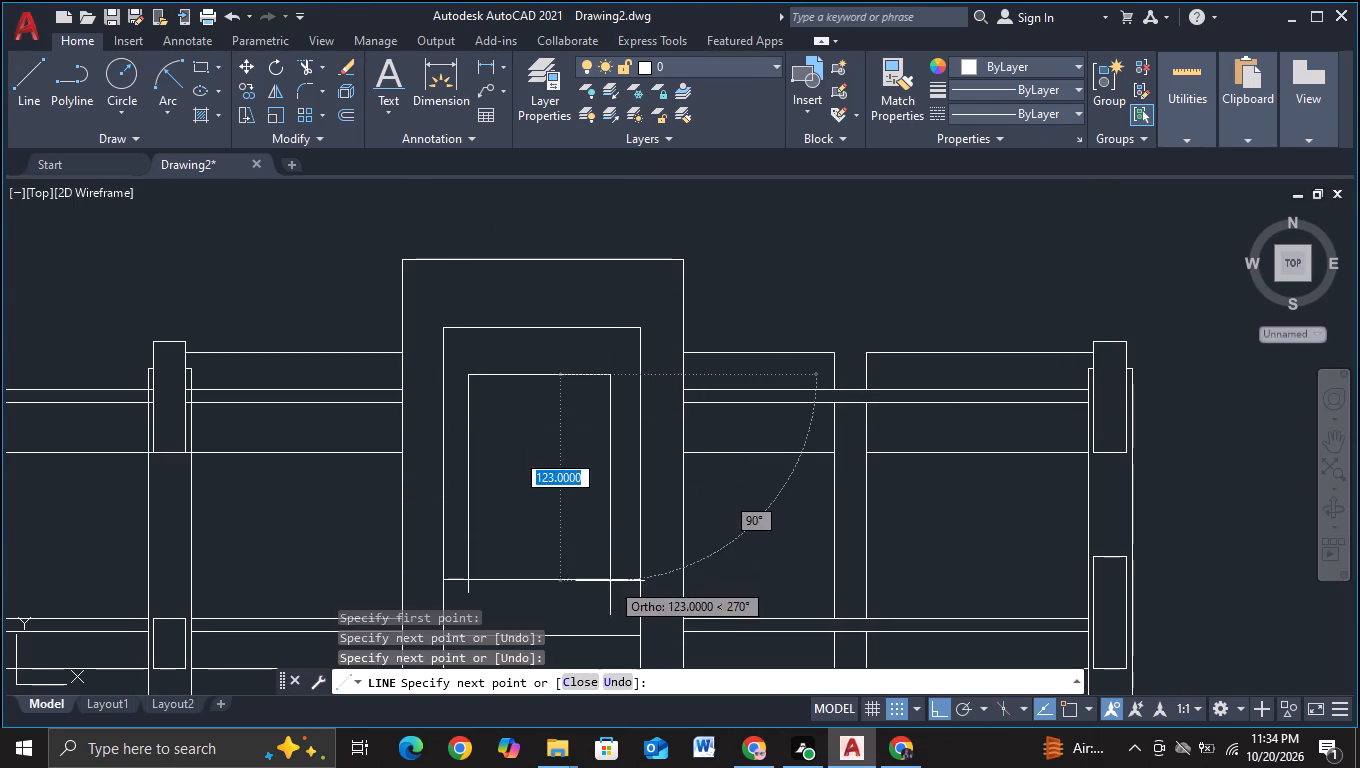
{"action": "left_click", "coordinate": [610, 581]}
{"action": "key", "text": "Escape"}
Trim the end of the outline's left leg that projects below the top panel's bottom line.
{"action": "left_click", "coordinate": [308, 61]}
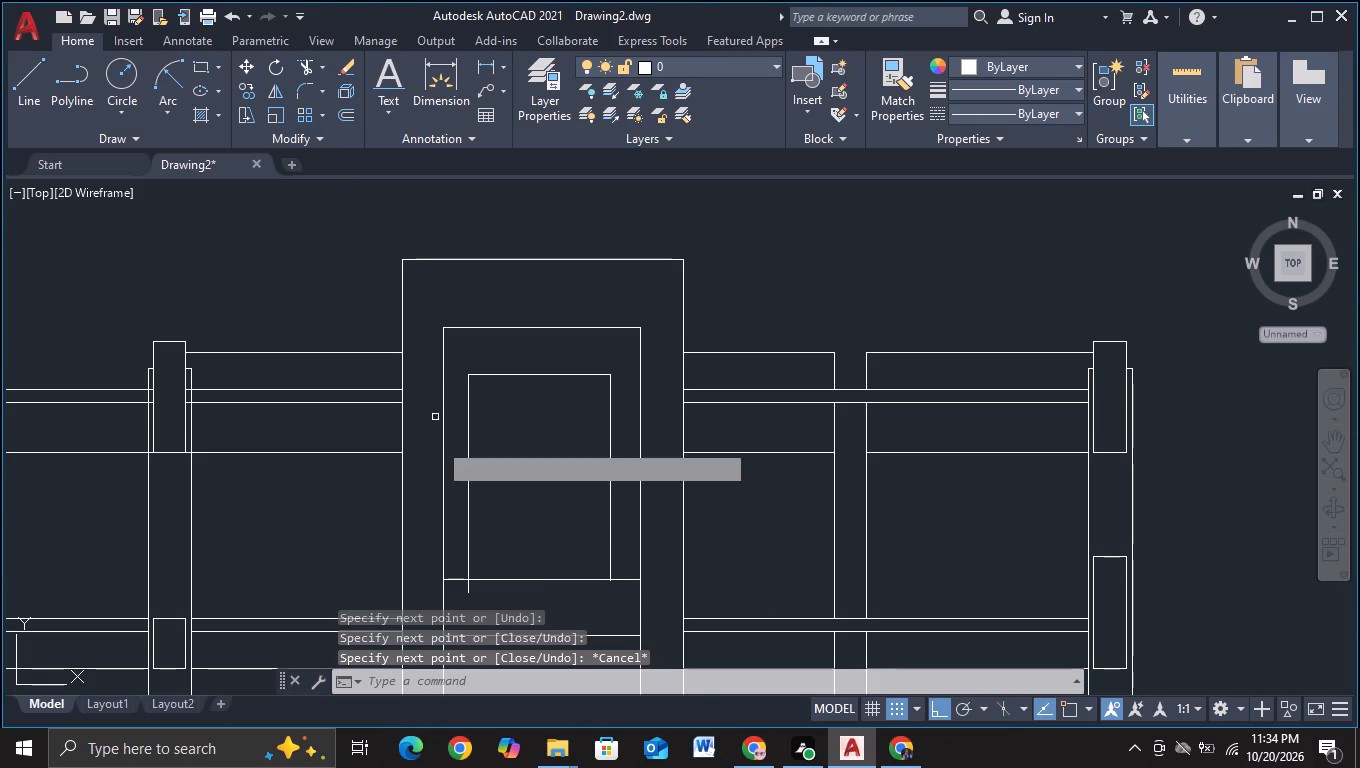
{"action": "left_click", "coordinate": [472, 590]}
{"action": "left_click", "coordinate": [462, 590]}
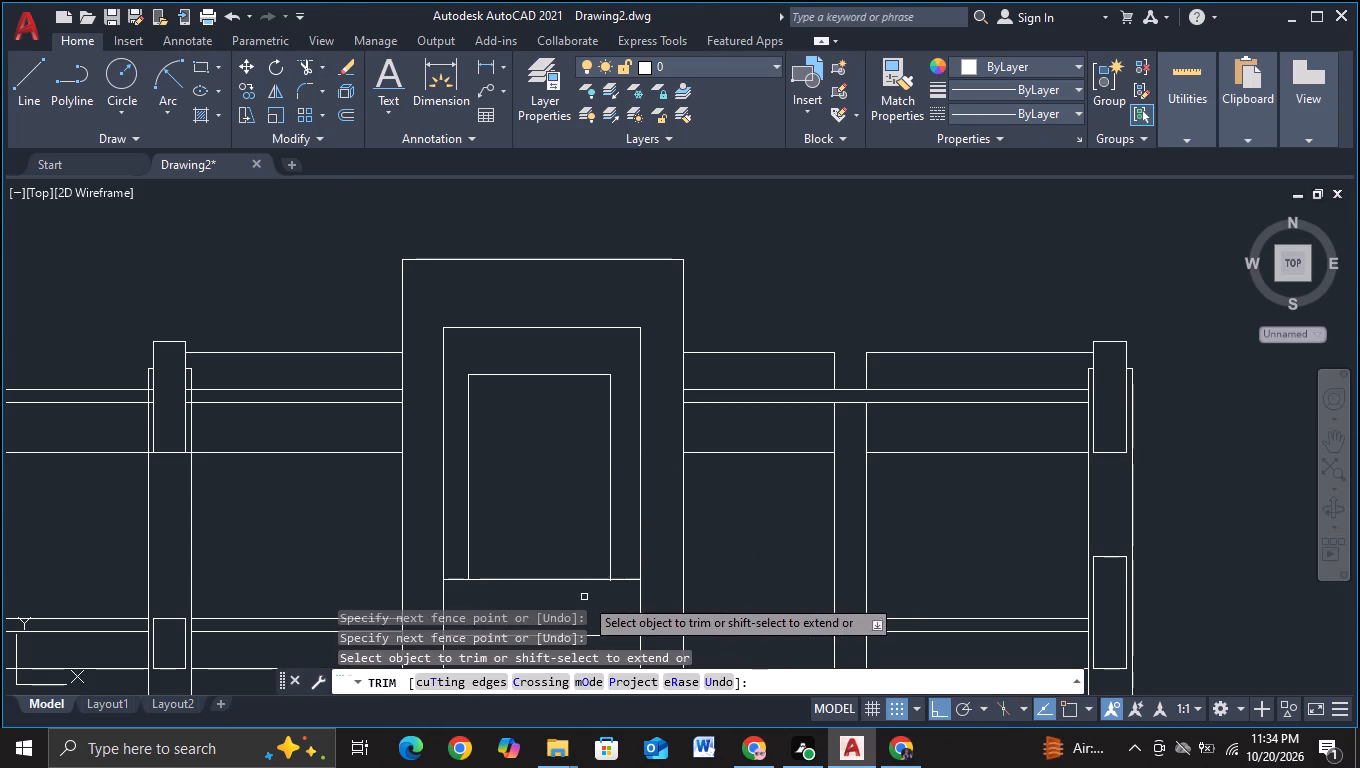
{"action": "key", "text": "Escape"}
Draw a vertical line just inside the outline's left leg, overshooting the outline's top and the panel's bottom line.
{"action": "left_click", "coordinate": [33, 96]}
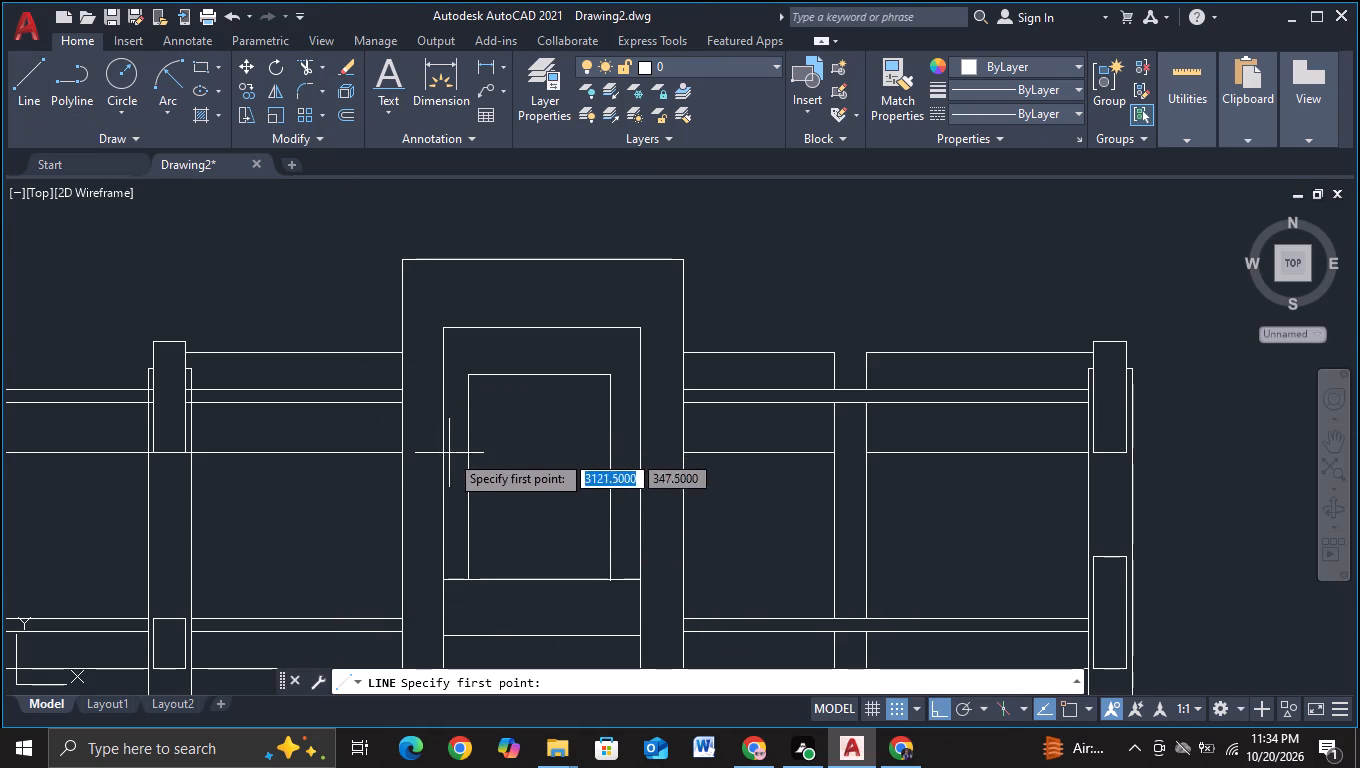
{"action": "middle_click_drag", "start_coordinate": [557, 502], "coordinate": [545, 427]}
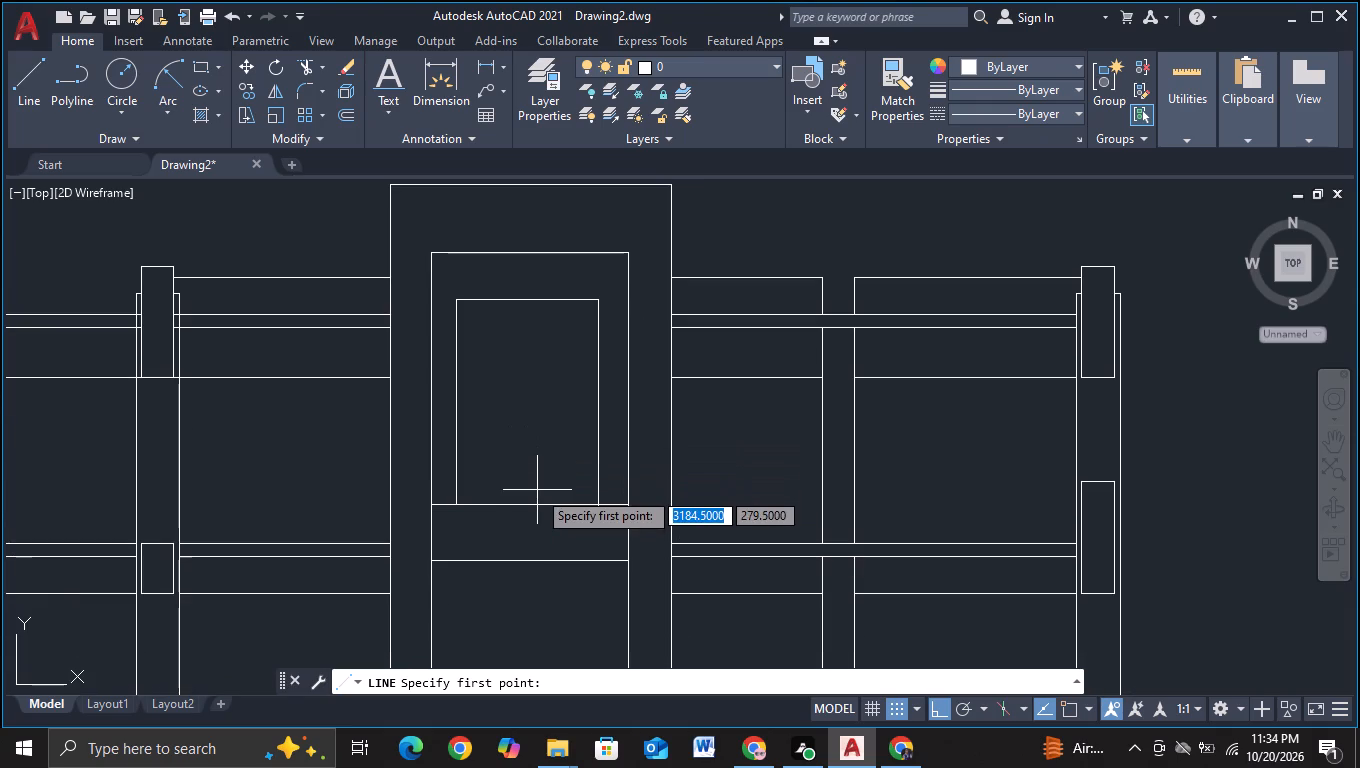
{"action": "left_click_drag", "start_coordinate": [481, 510], "coordinate": [497, 480]}
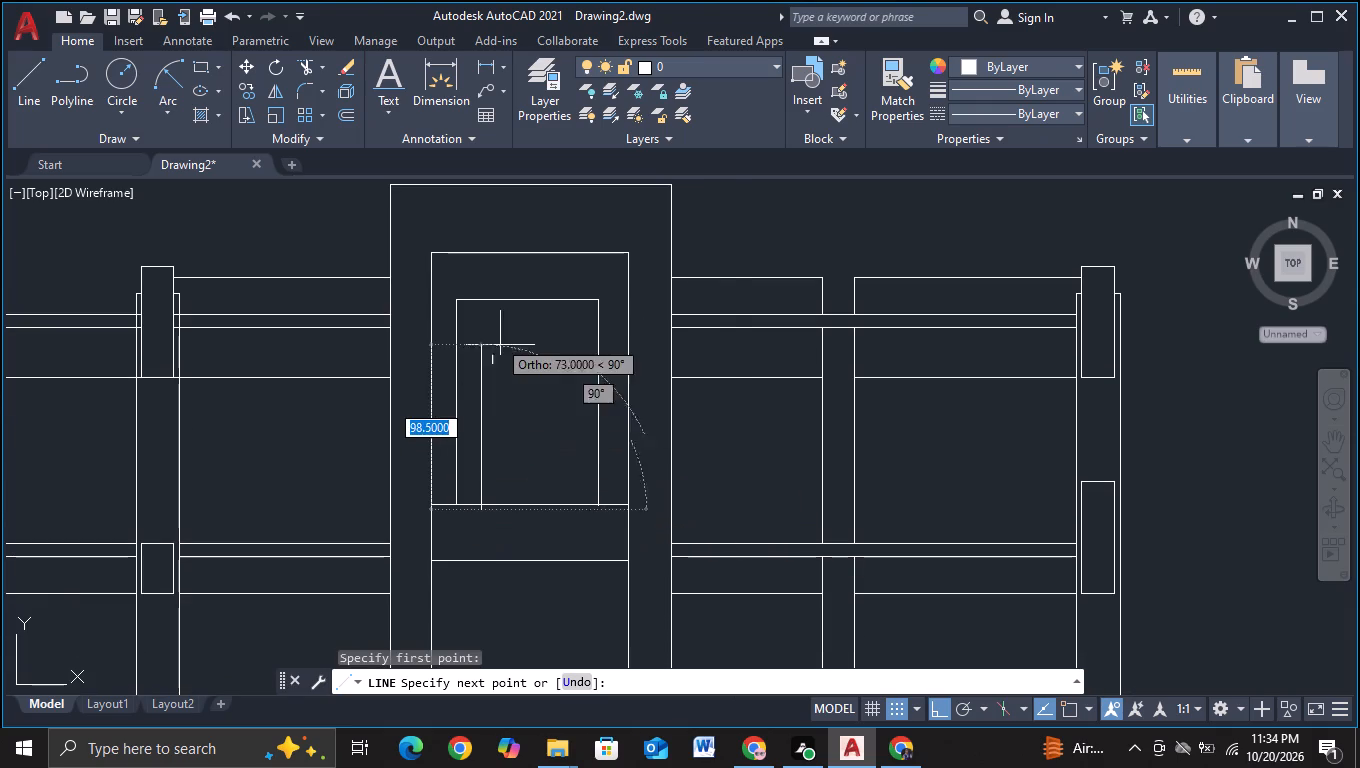
{"action": "left_click", "coordinate": [481, 296]}
{"action": "key", "text": "Escape"}
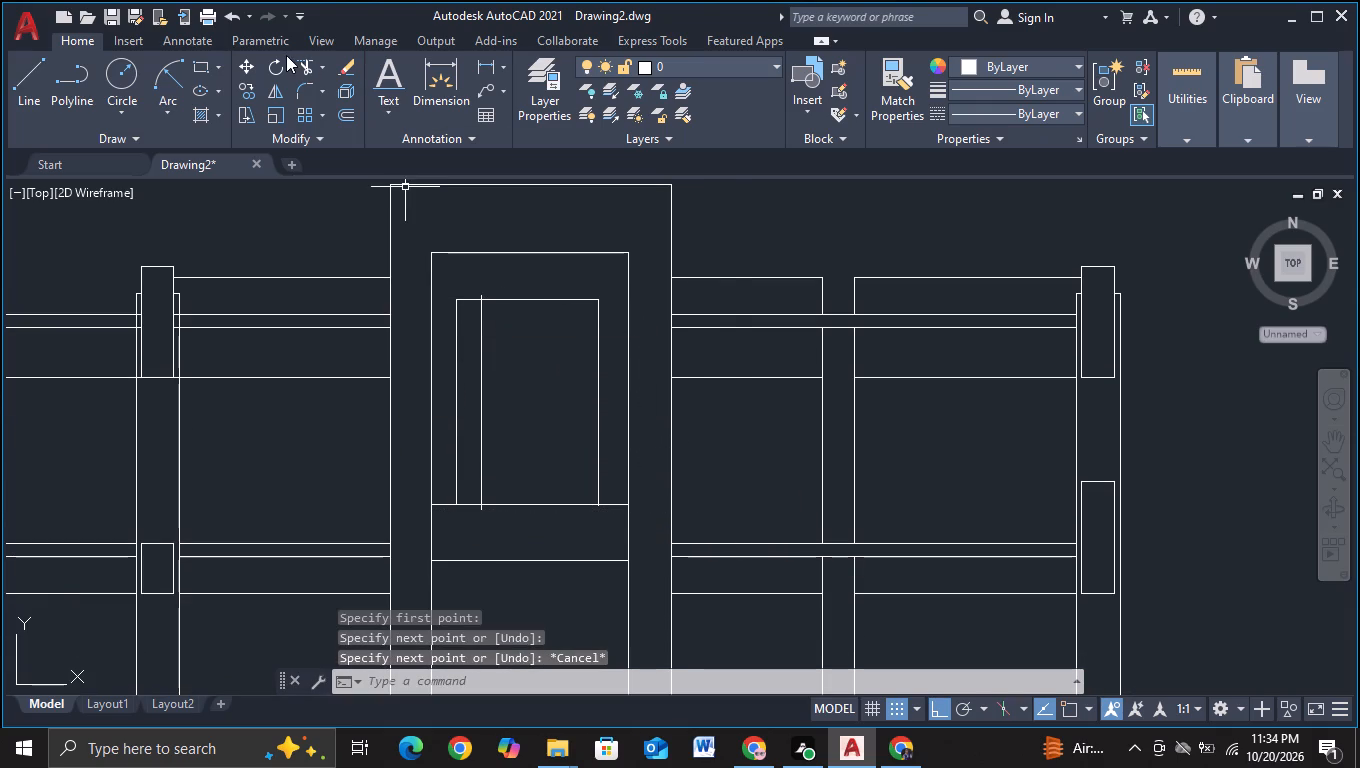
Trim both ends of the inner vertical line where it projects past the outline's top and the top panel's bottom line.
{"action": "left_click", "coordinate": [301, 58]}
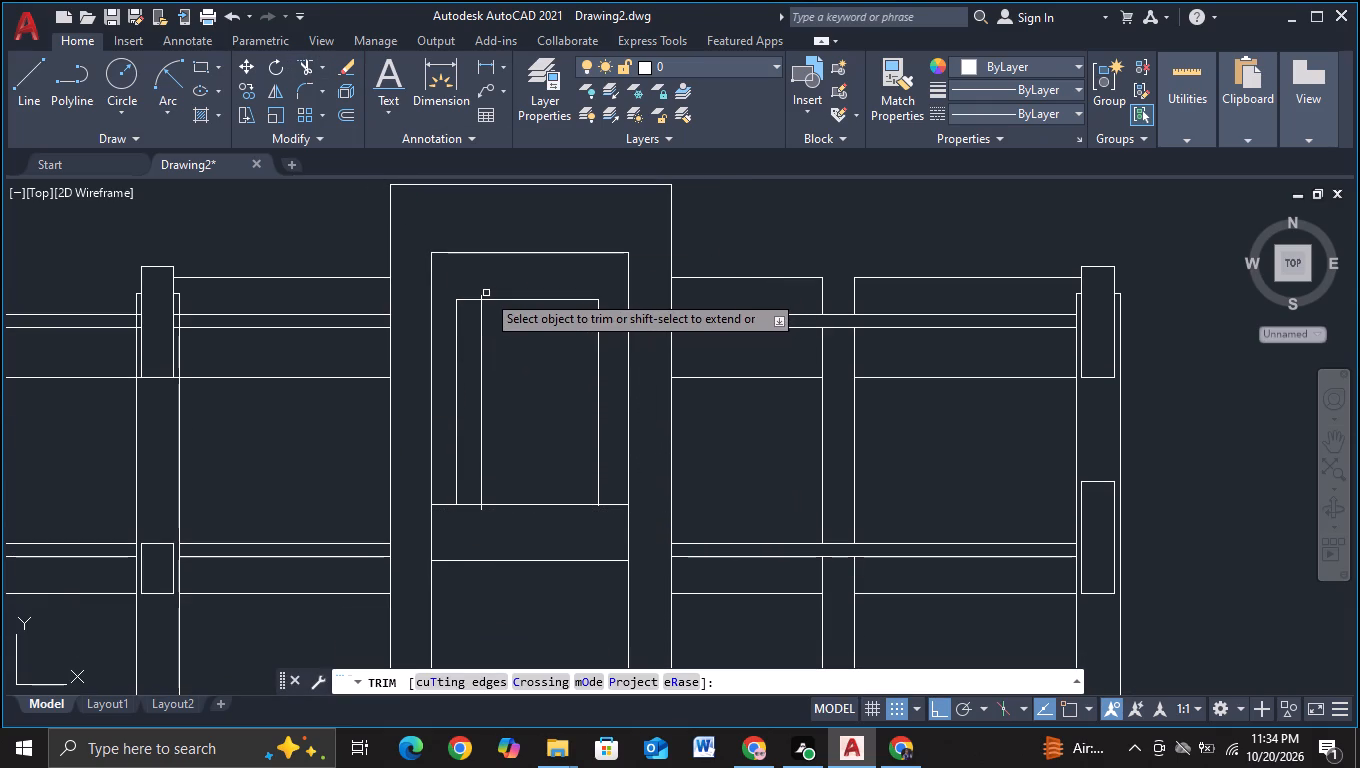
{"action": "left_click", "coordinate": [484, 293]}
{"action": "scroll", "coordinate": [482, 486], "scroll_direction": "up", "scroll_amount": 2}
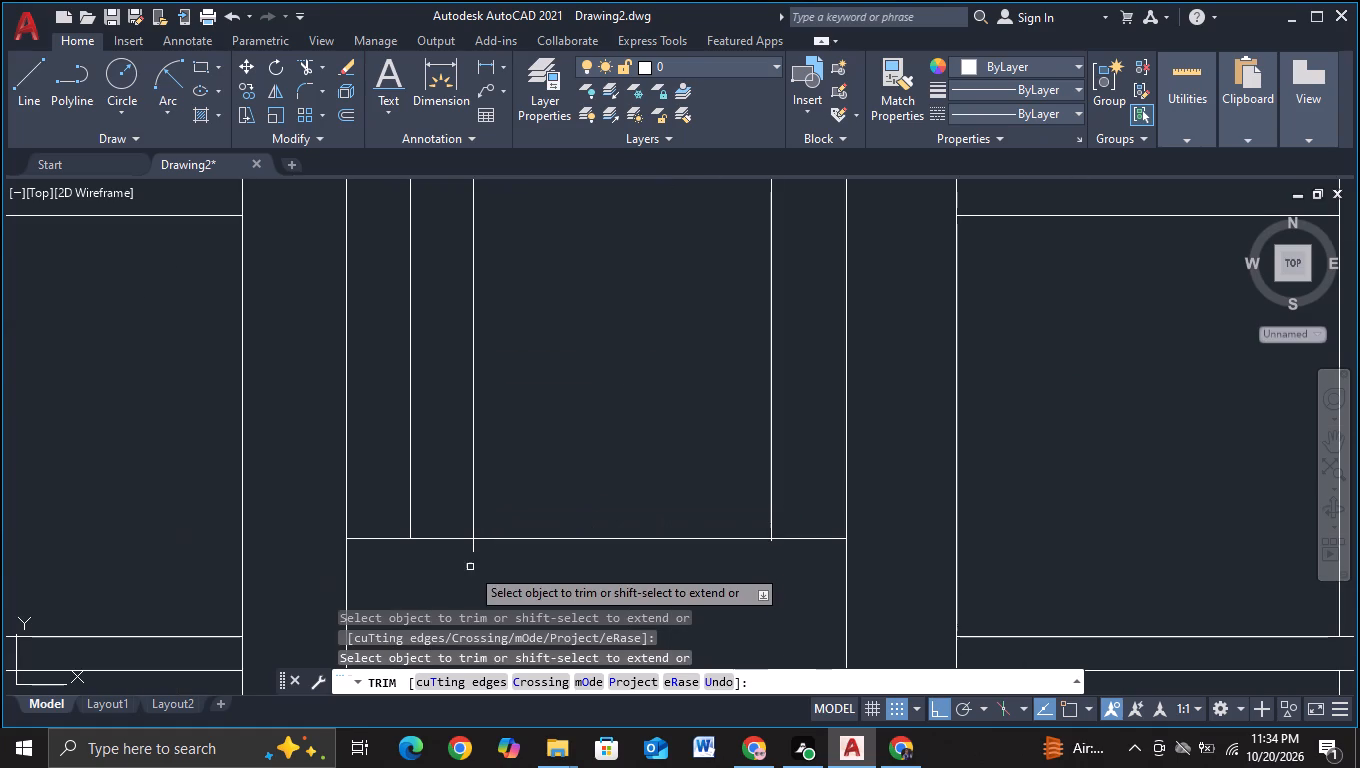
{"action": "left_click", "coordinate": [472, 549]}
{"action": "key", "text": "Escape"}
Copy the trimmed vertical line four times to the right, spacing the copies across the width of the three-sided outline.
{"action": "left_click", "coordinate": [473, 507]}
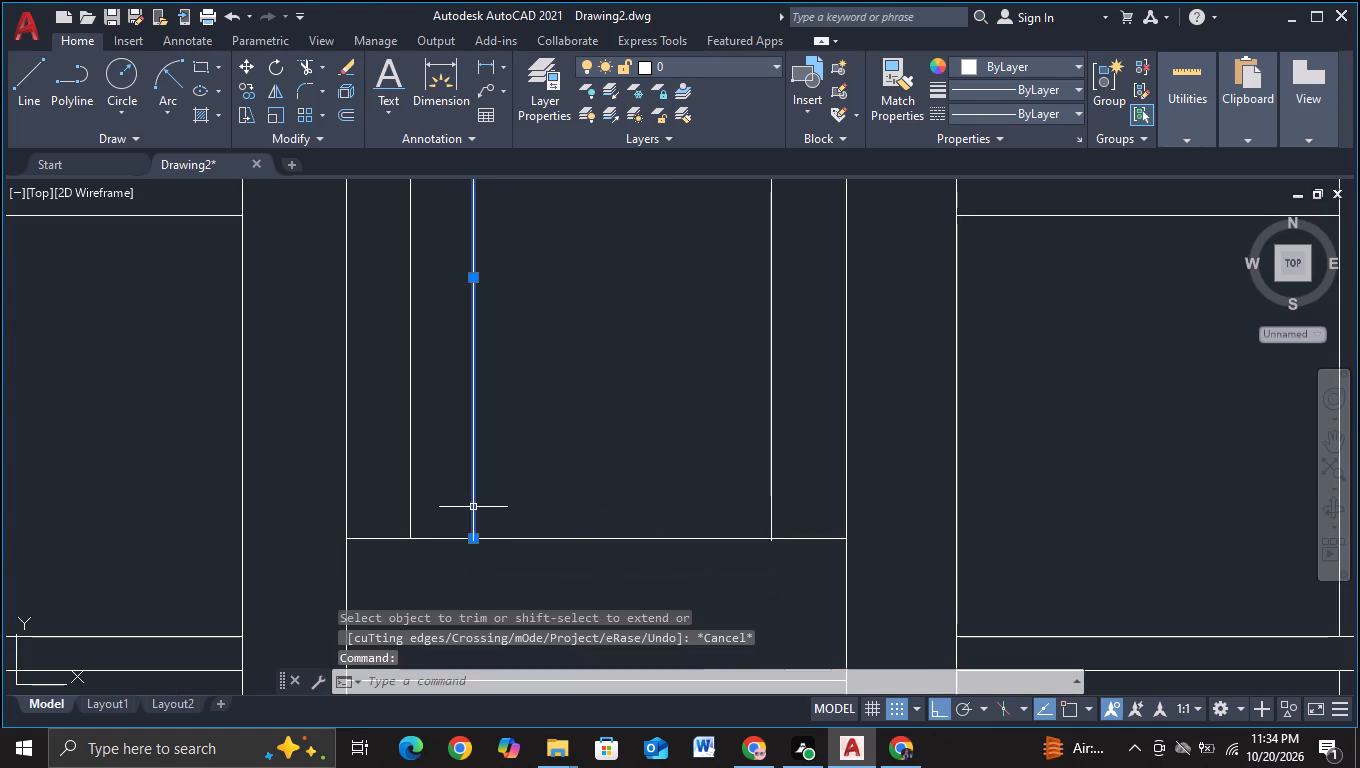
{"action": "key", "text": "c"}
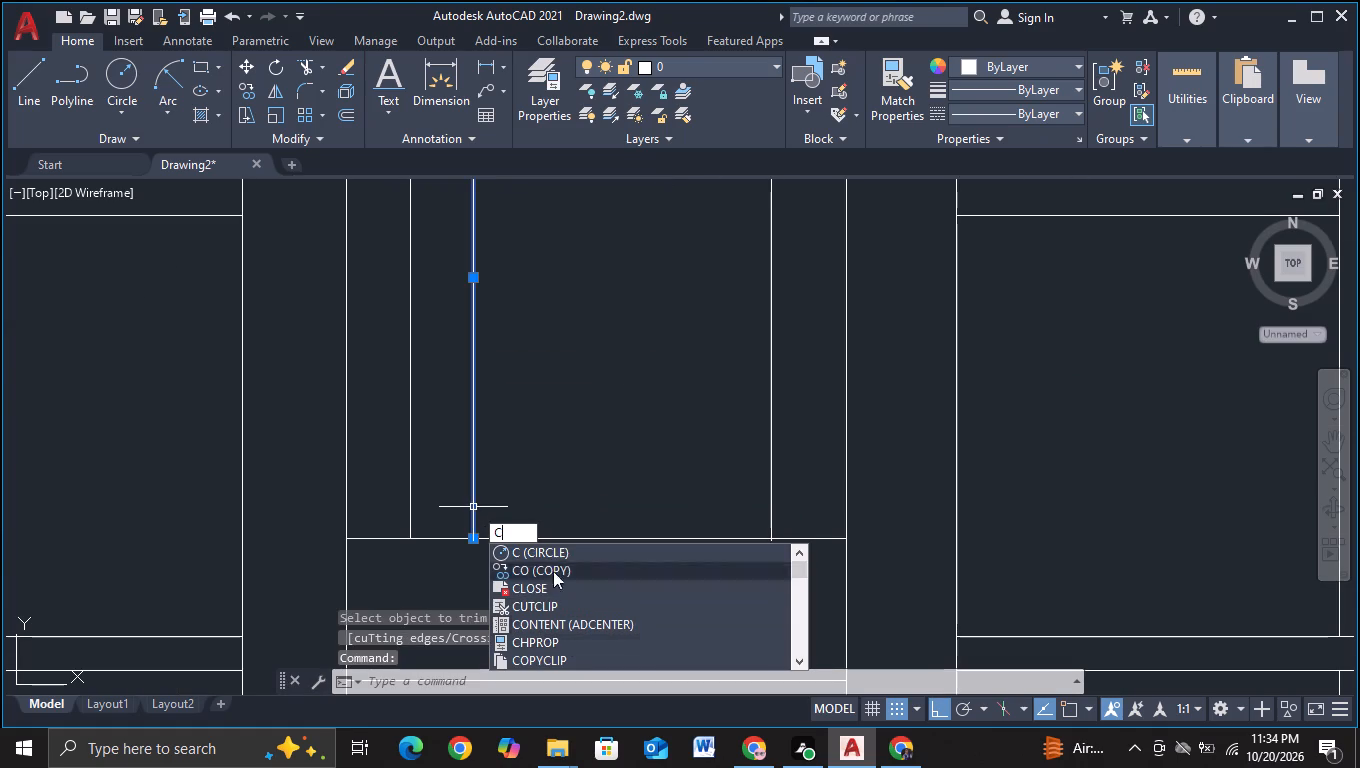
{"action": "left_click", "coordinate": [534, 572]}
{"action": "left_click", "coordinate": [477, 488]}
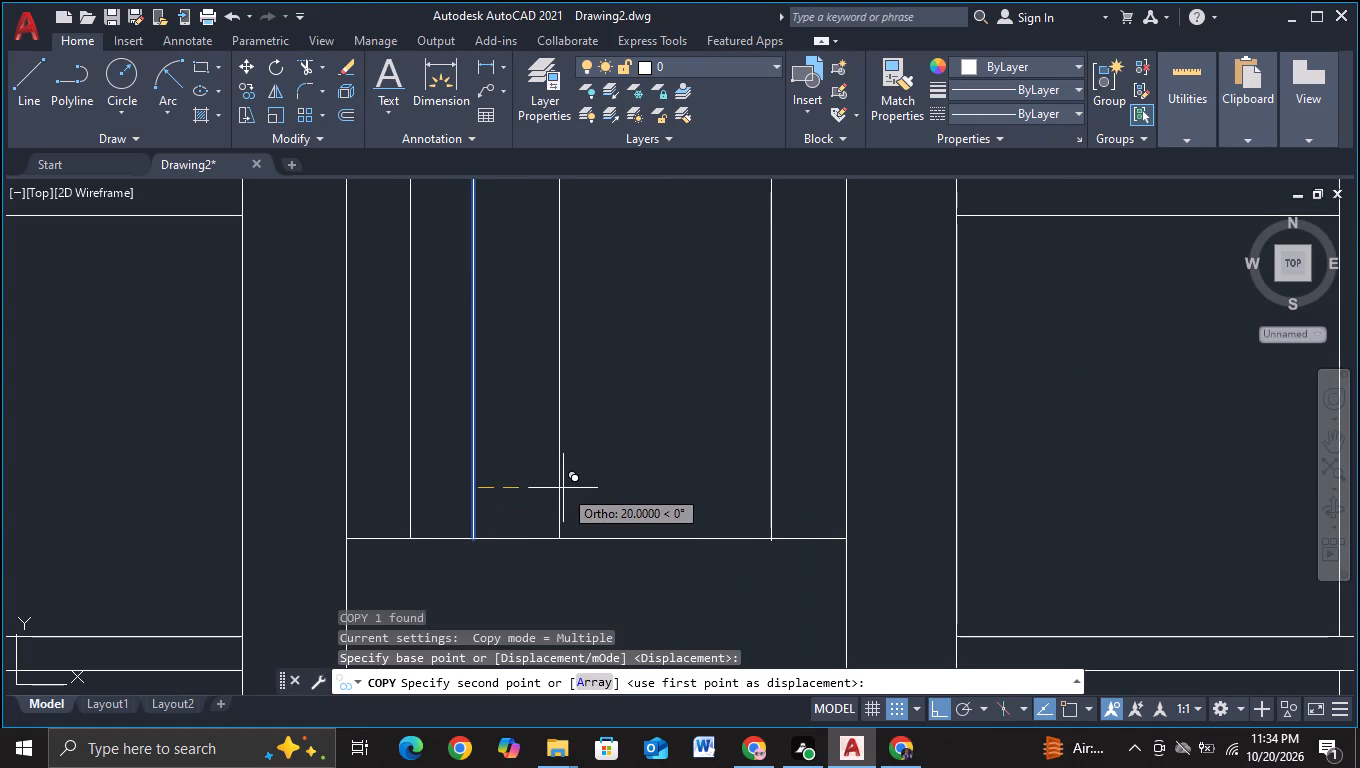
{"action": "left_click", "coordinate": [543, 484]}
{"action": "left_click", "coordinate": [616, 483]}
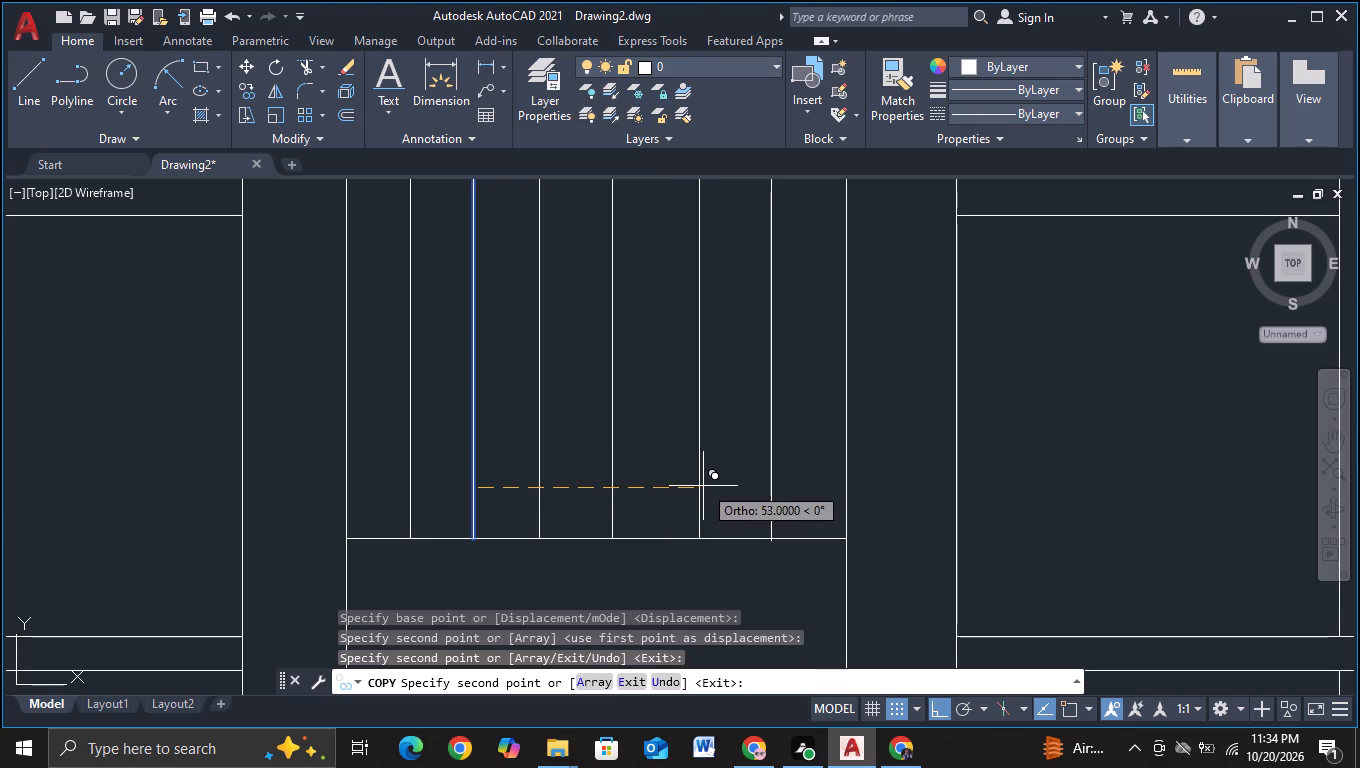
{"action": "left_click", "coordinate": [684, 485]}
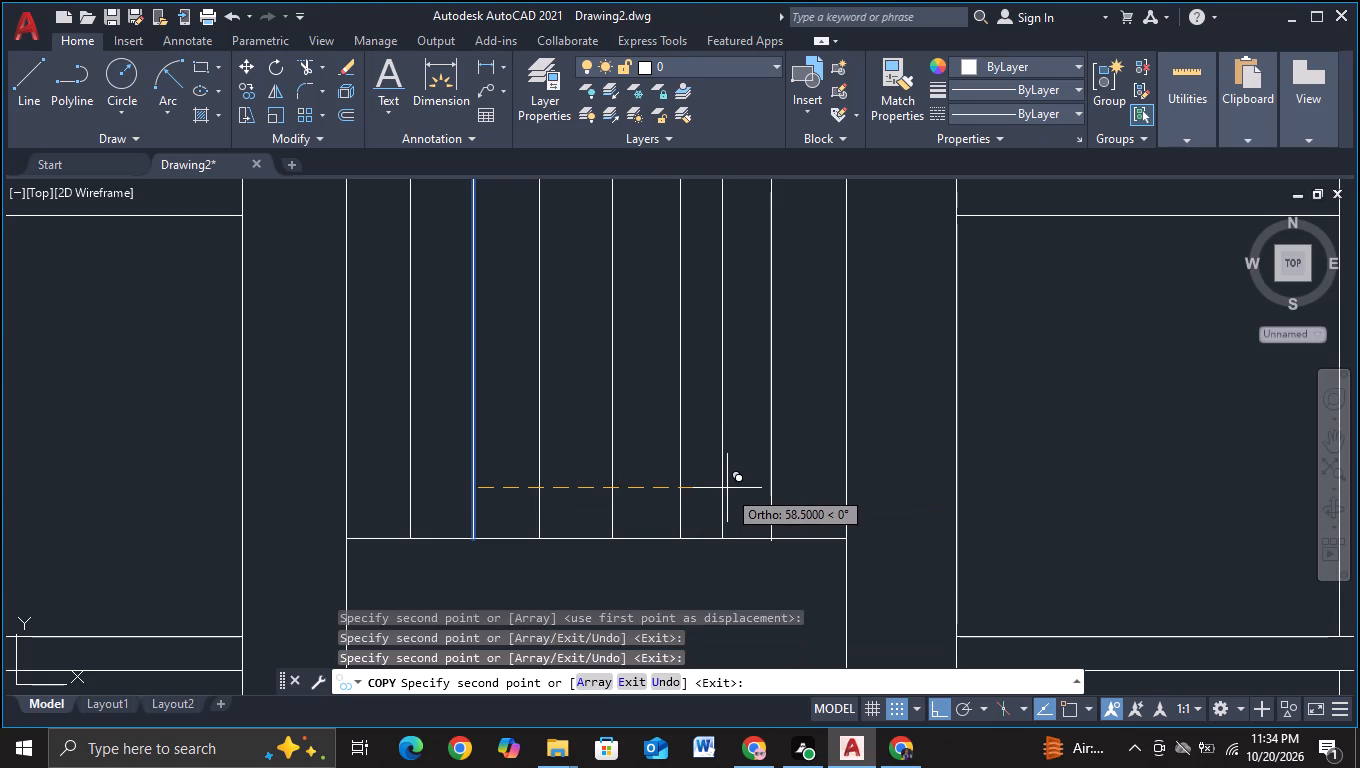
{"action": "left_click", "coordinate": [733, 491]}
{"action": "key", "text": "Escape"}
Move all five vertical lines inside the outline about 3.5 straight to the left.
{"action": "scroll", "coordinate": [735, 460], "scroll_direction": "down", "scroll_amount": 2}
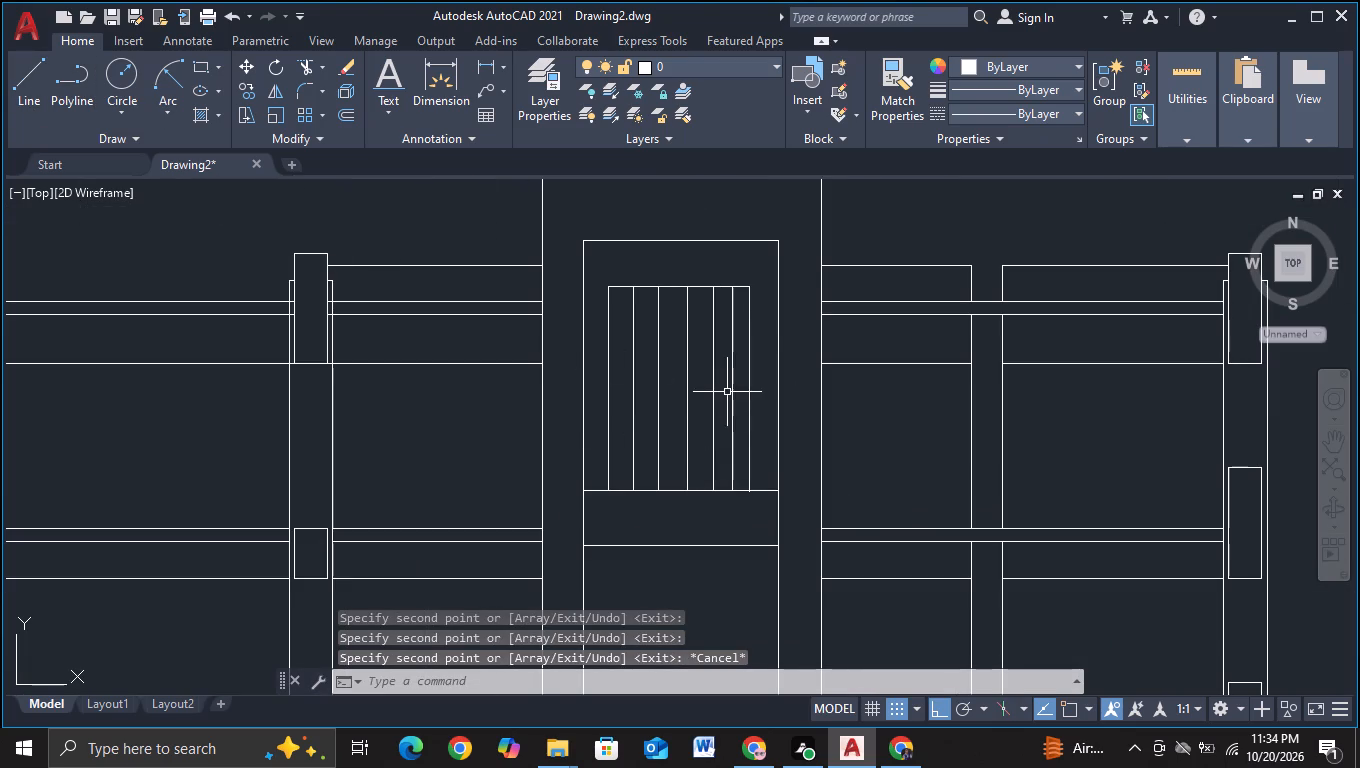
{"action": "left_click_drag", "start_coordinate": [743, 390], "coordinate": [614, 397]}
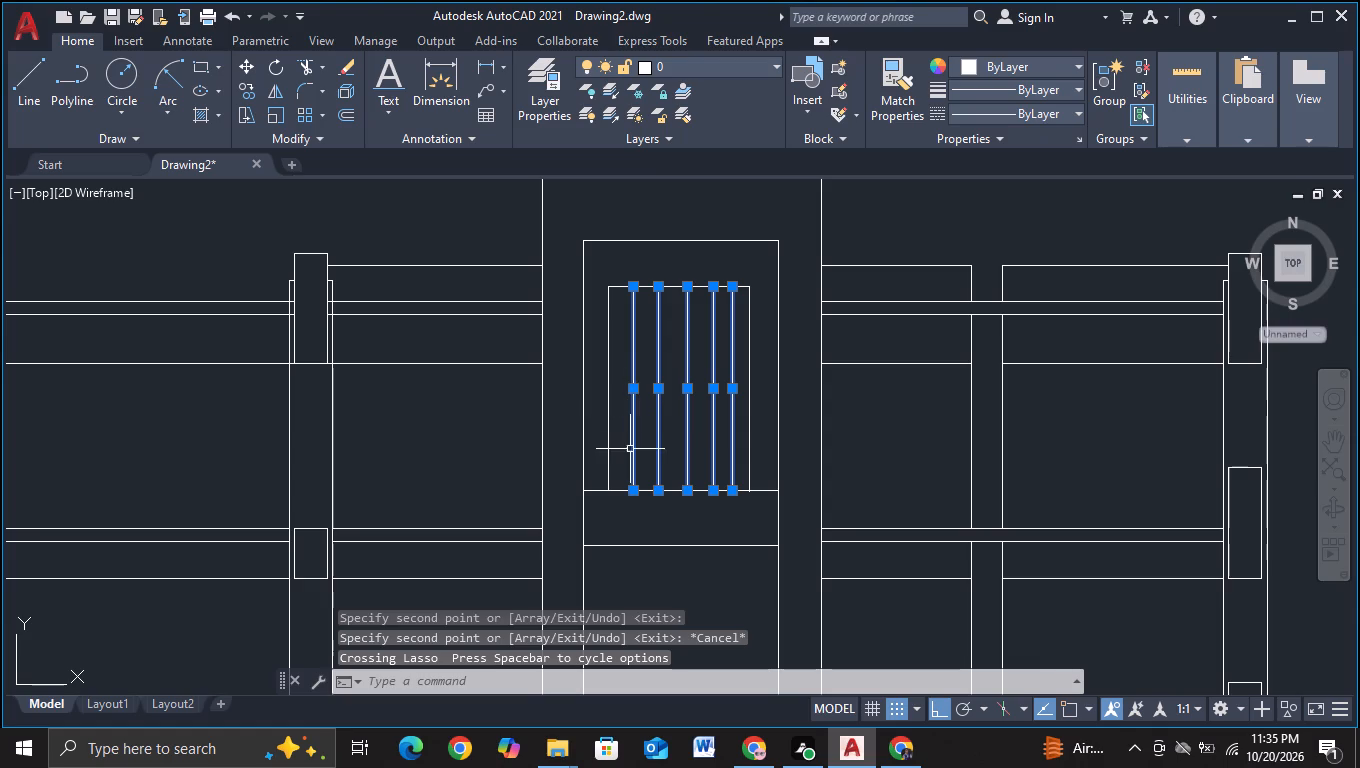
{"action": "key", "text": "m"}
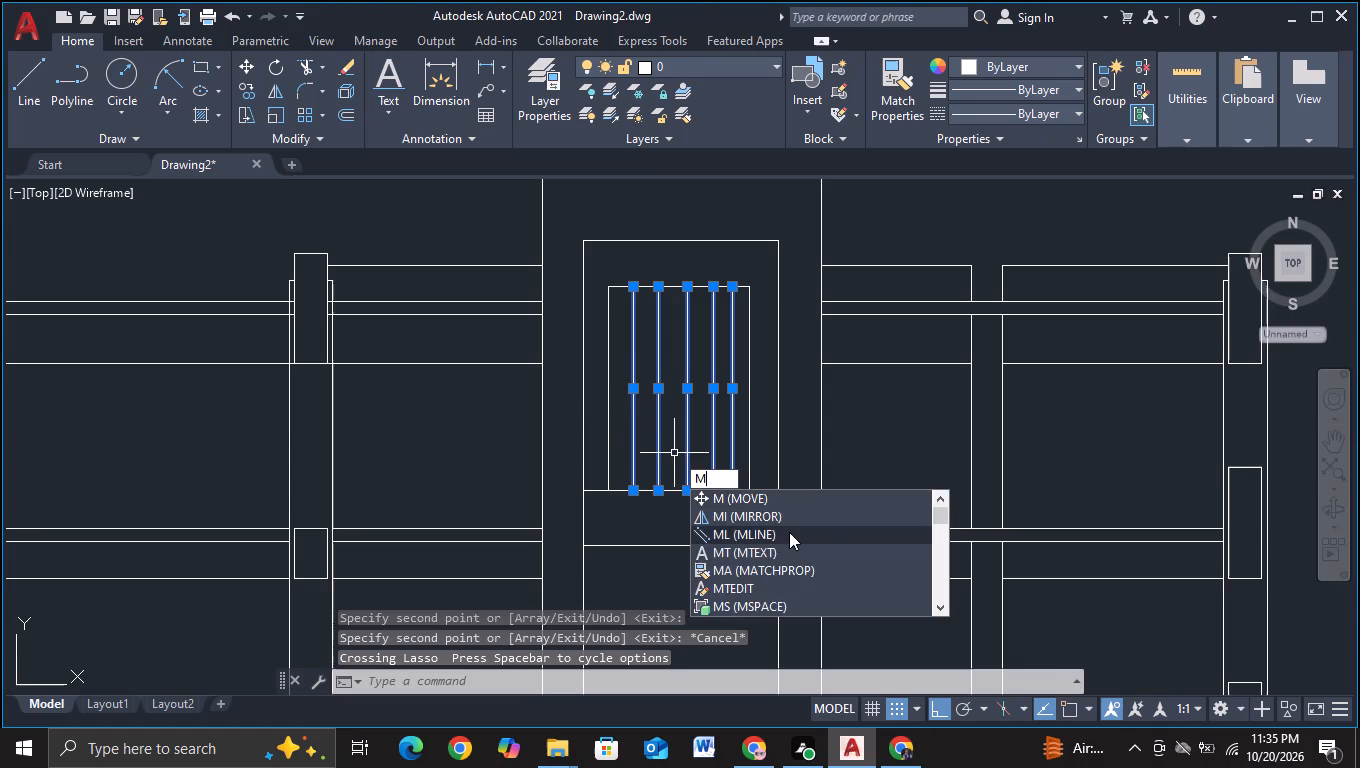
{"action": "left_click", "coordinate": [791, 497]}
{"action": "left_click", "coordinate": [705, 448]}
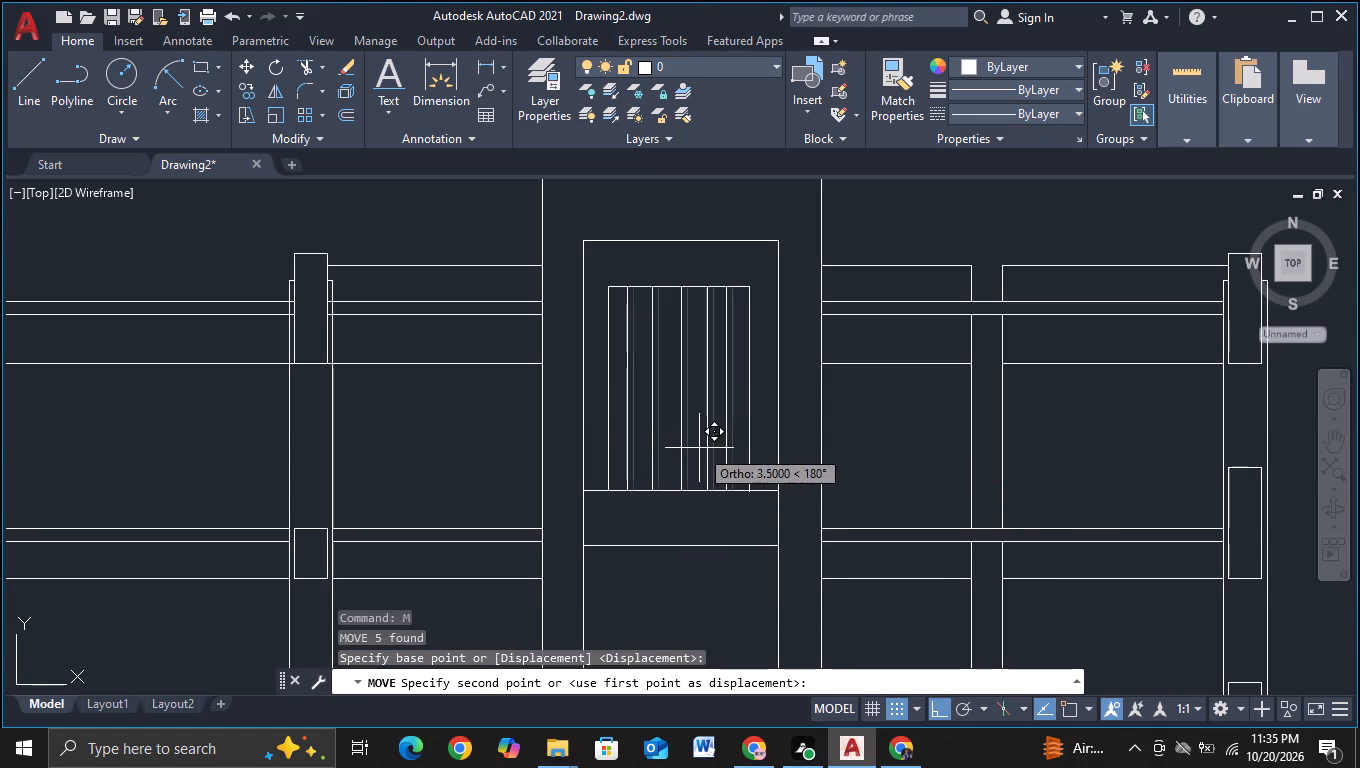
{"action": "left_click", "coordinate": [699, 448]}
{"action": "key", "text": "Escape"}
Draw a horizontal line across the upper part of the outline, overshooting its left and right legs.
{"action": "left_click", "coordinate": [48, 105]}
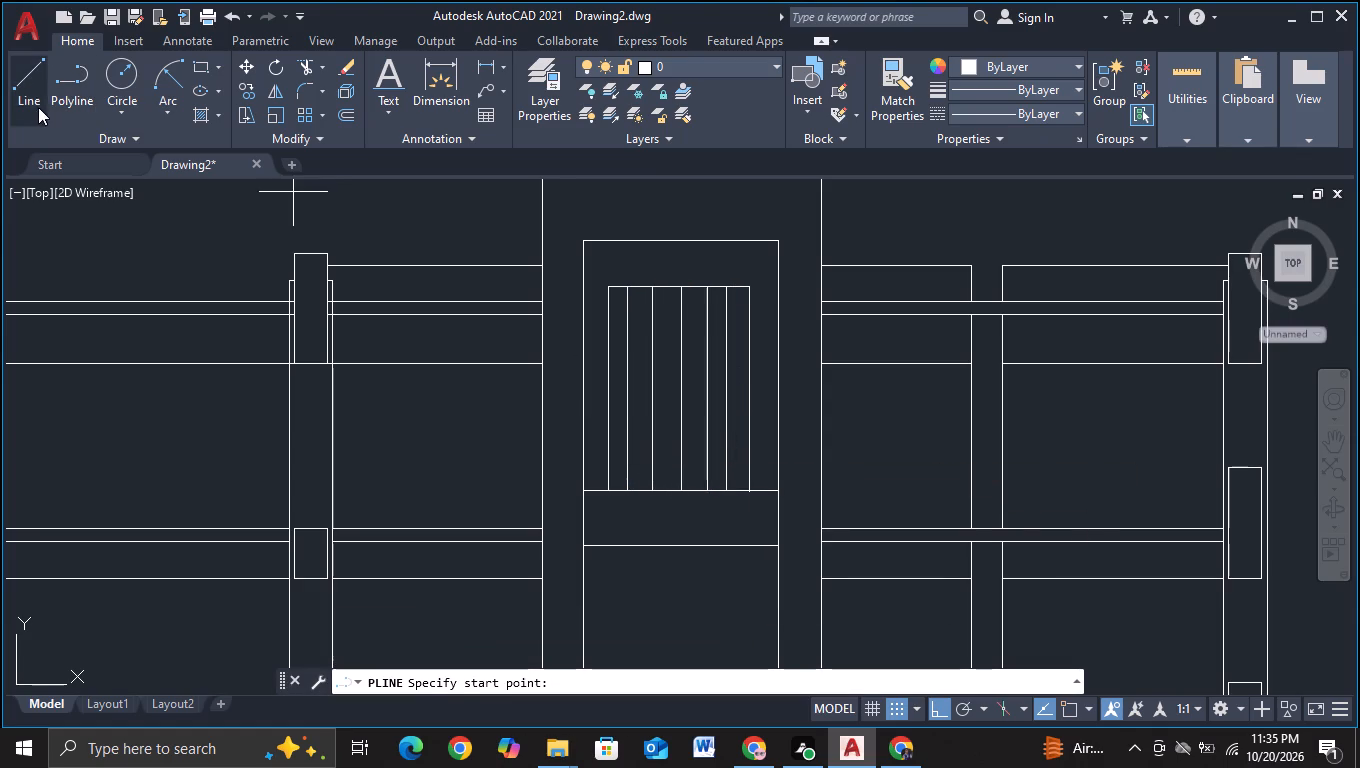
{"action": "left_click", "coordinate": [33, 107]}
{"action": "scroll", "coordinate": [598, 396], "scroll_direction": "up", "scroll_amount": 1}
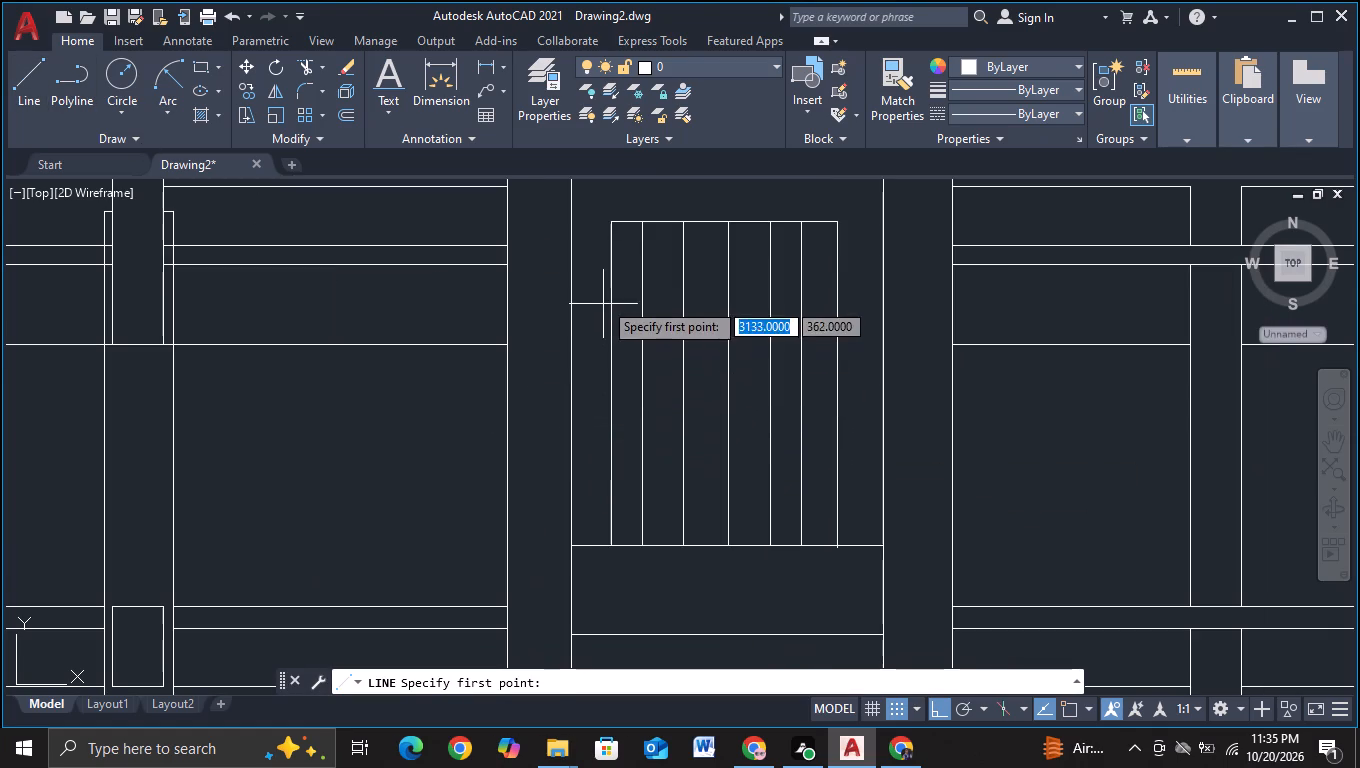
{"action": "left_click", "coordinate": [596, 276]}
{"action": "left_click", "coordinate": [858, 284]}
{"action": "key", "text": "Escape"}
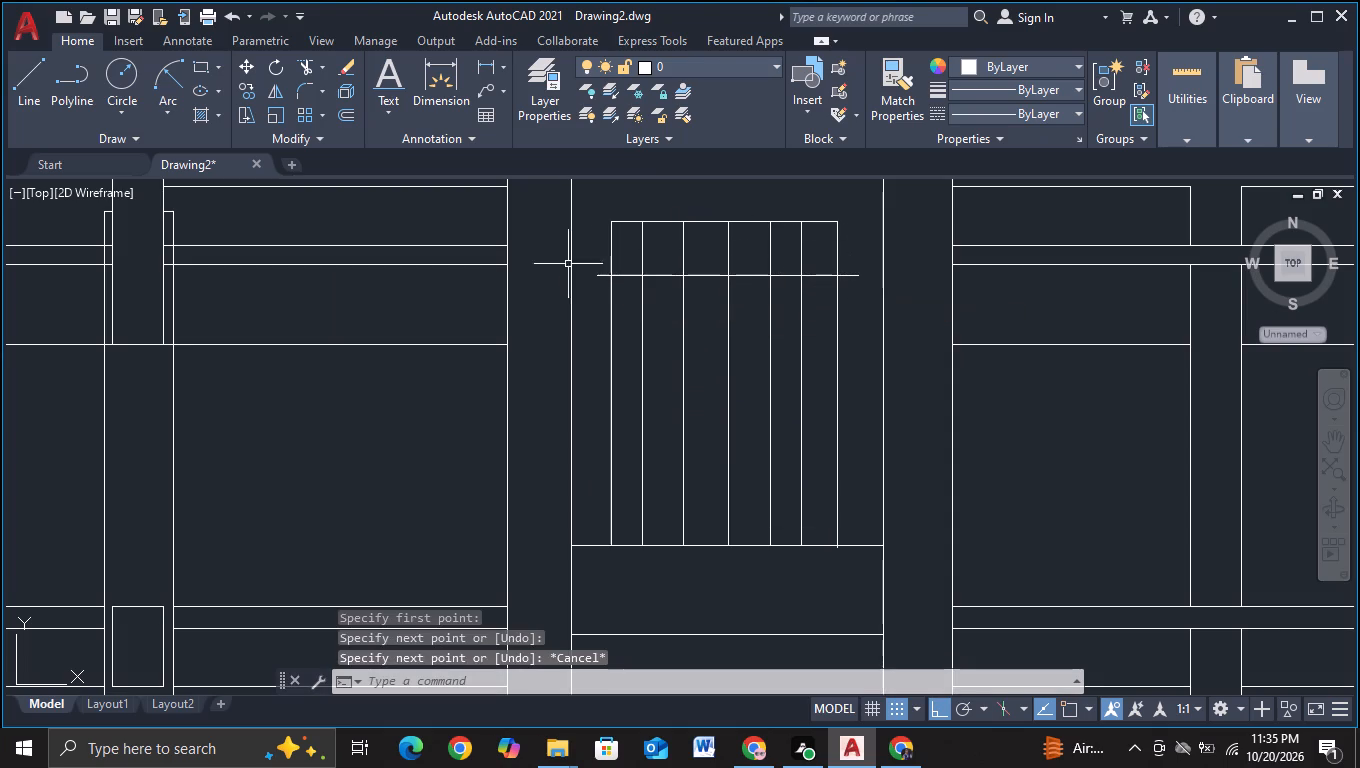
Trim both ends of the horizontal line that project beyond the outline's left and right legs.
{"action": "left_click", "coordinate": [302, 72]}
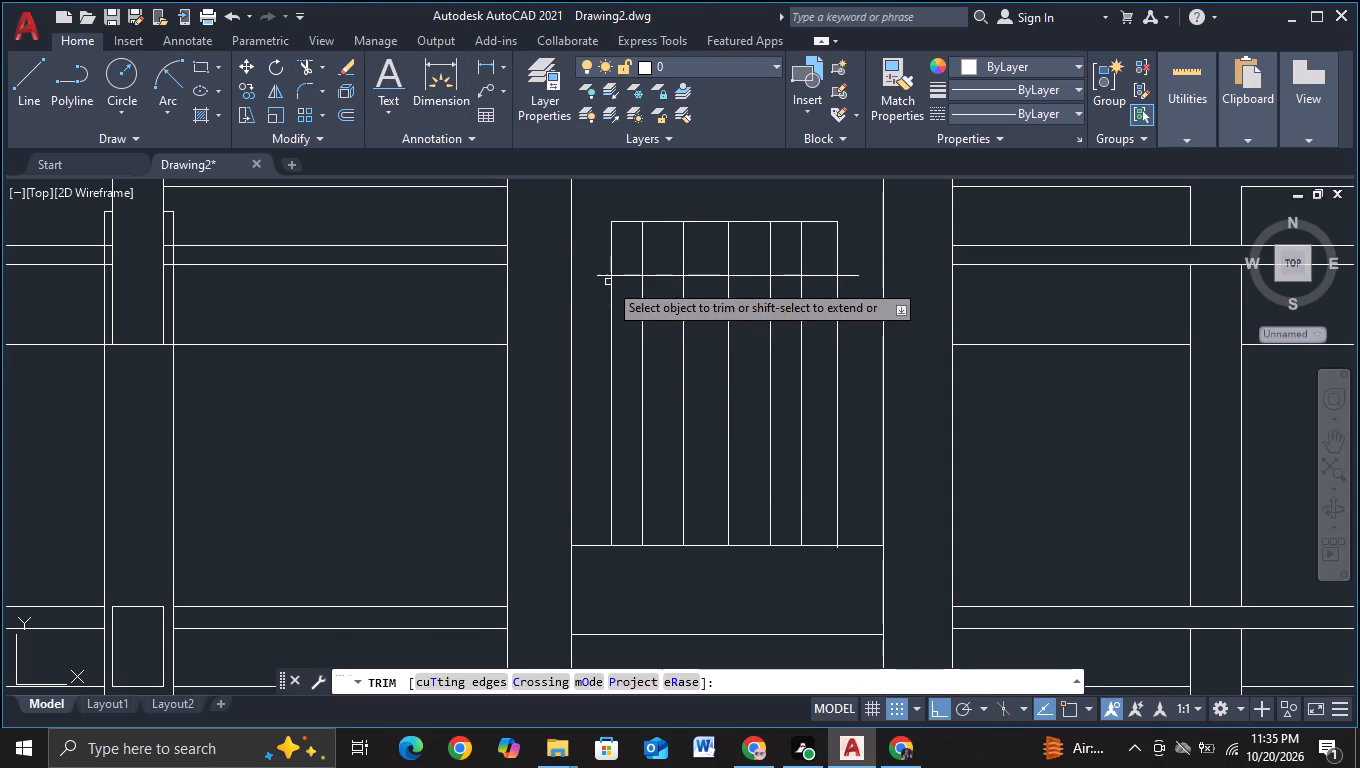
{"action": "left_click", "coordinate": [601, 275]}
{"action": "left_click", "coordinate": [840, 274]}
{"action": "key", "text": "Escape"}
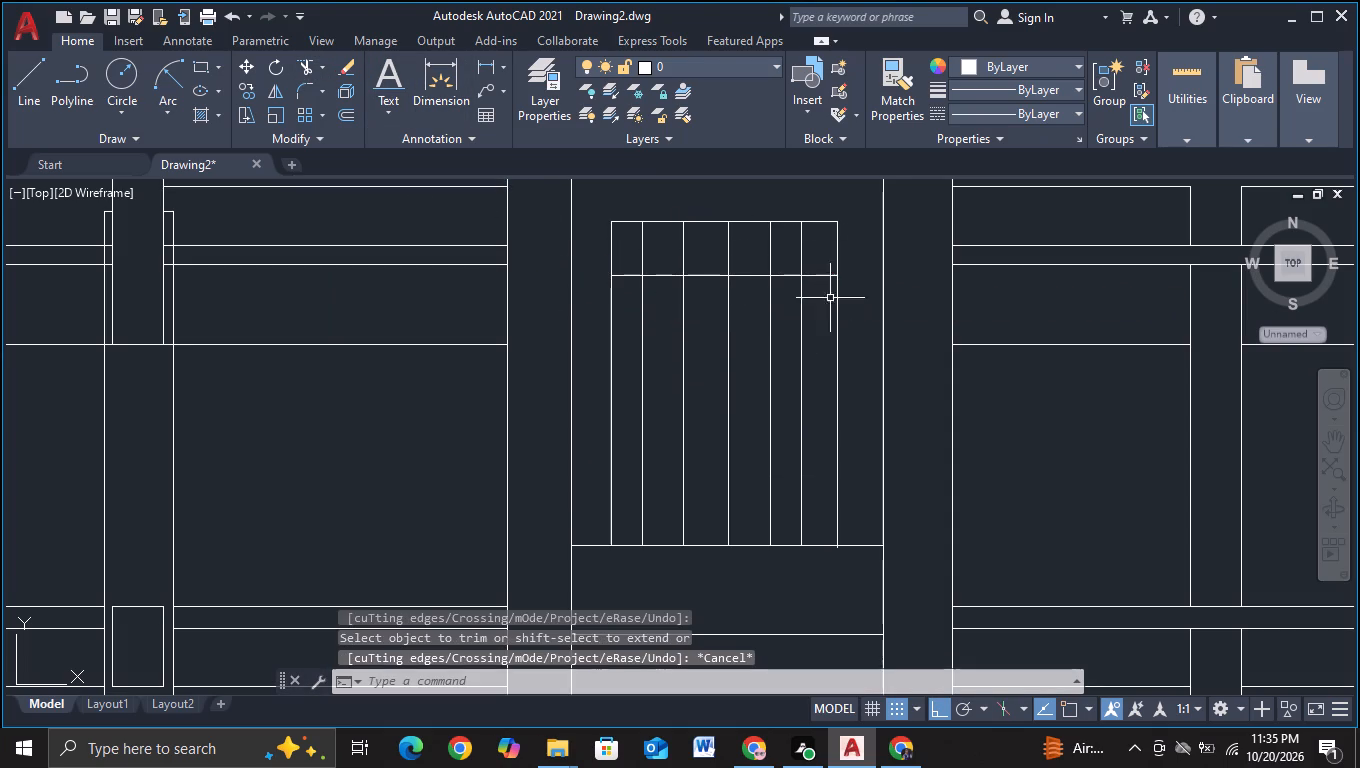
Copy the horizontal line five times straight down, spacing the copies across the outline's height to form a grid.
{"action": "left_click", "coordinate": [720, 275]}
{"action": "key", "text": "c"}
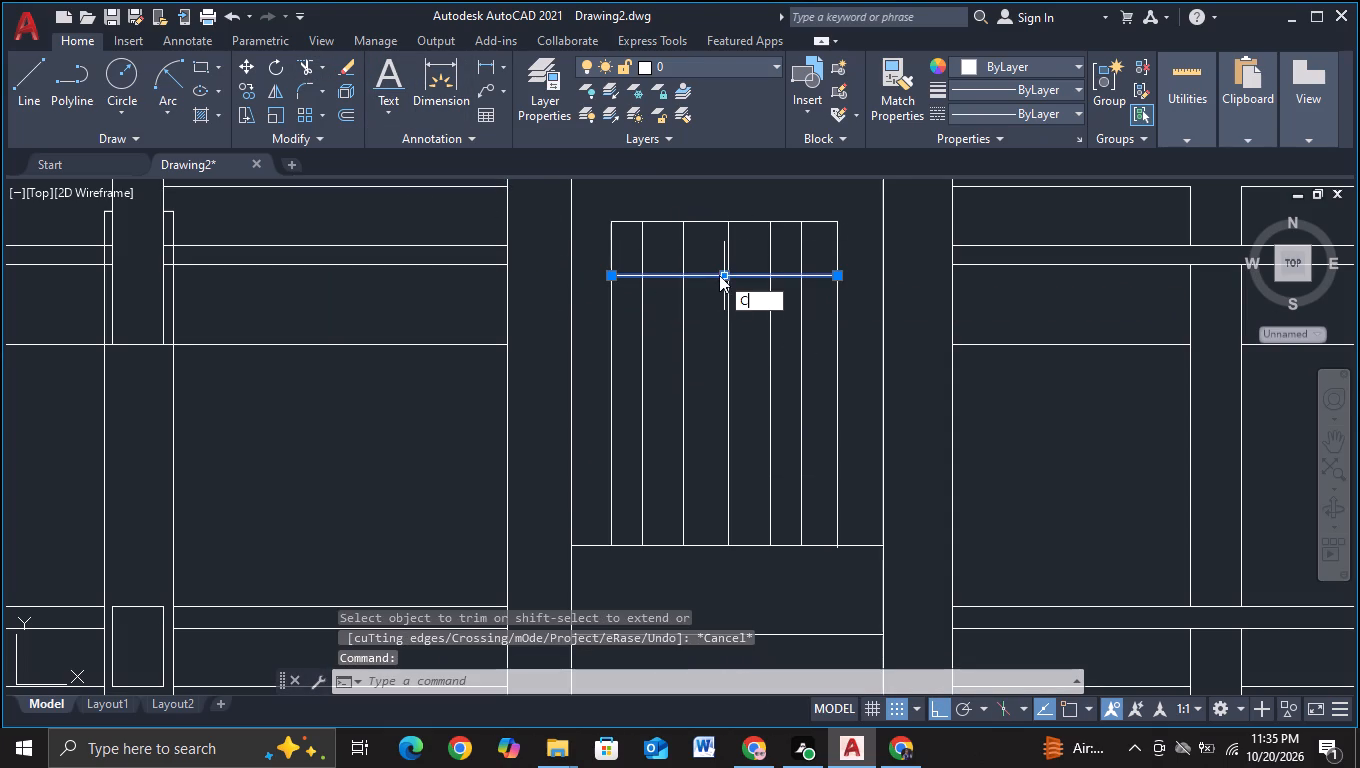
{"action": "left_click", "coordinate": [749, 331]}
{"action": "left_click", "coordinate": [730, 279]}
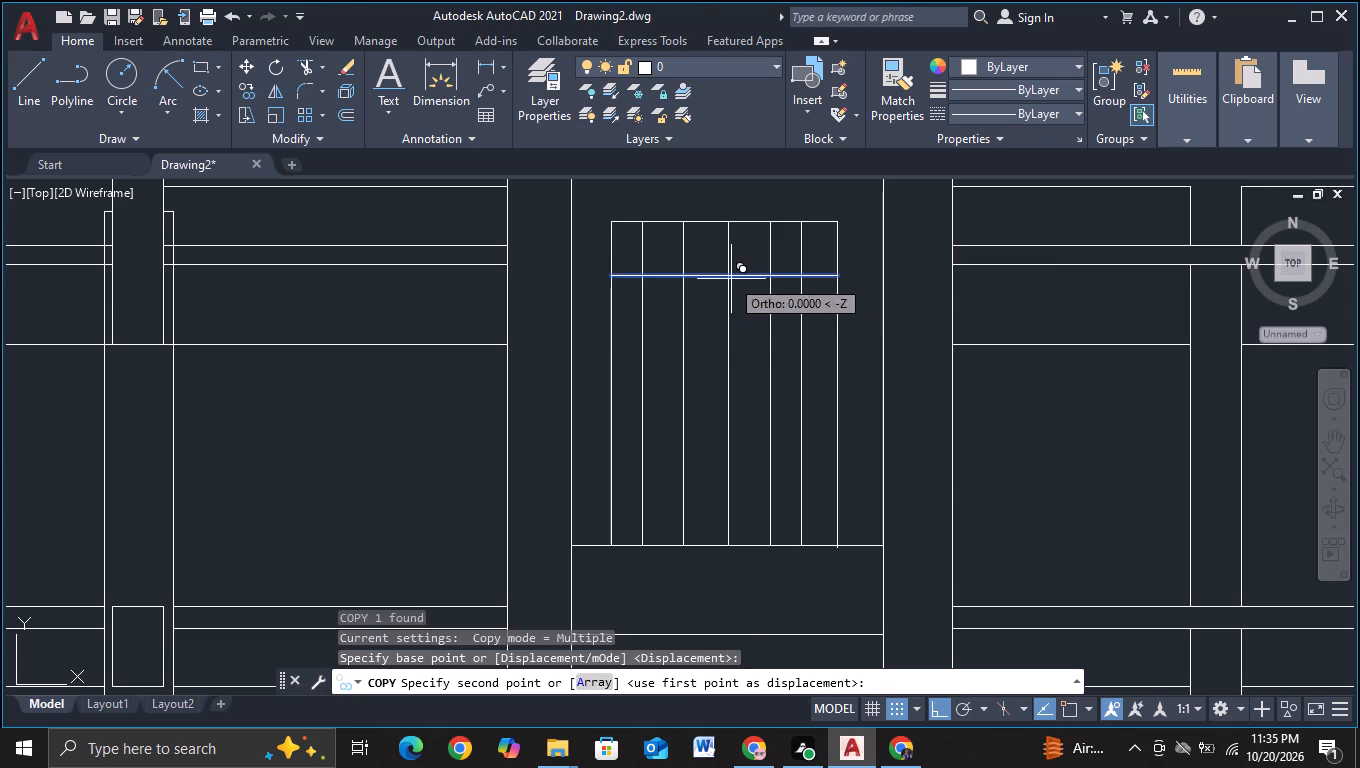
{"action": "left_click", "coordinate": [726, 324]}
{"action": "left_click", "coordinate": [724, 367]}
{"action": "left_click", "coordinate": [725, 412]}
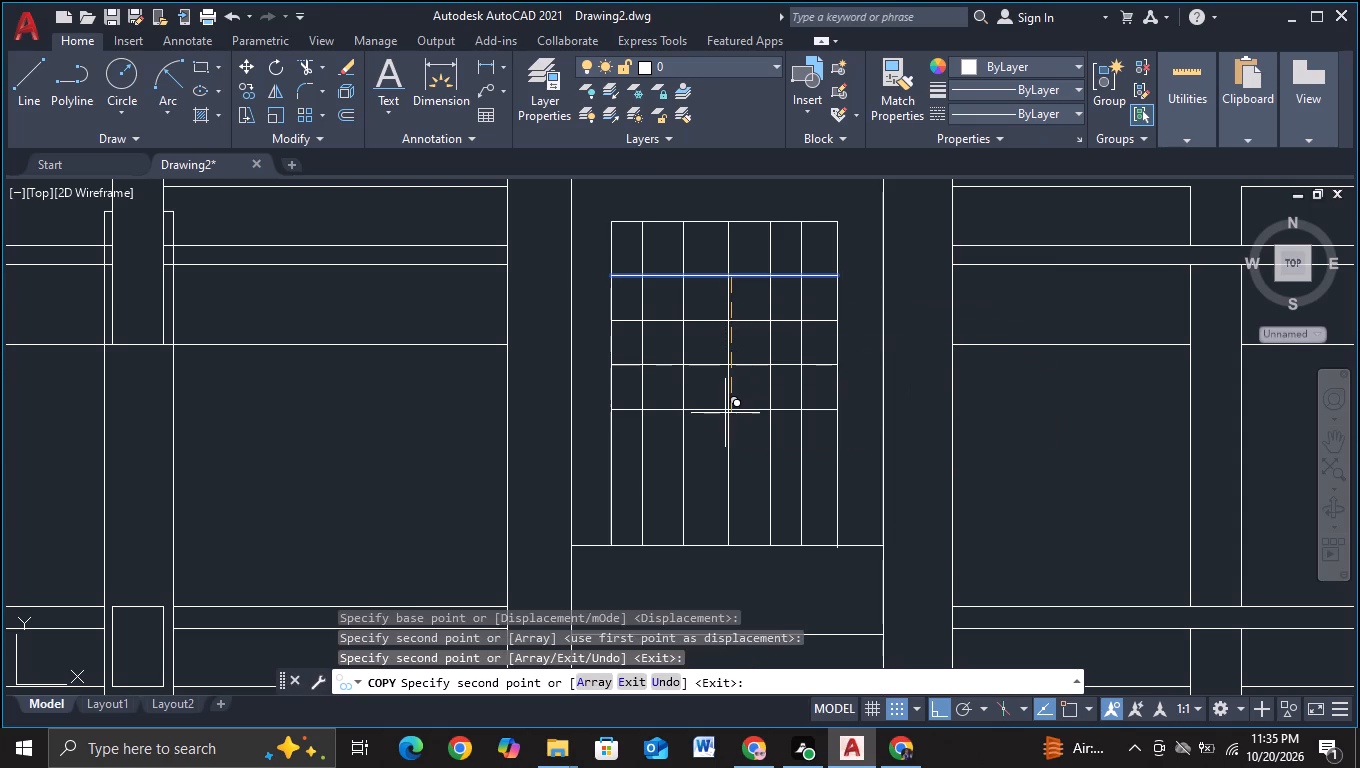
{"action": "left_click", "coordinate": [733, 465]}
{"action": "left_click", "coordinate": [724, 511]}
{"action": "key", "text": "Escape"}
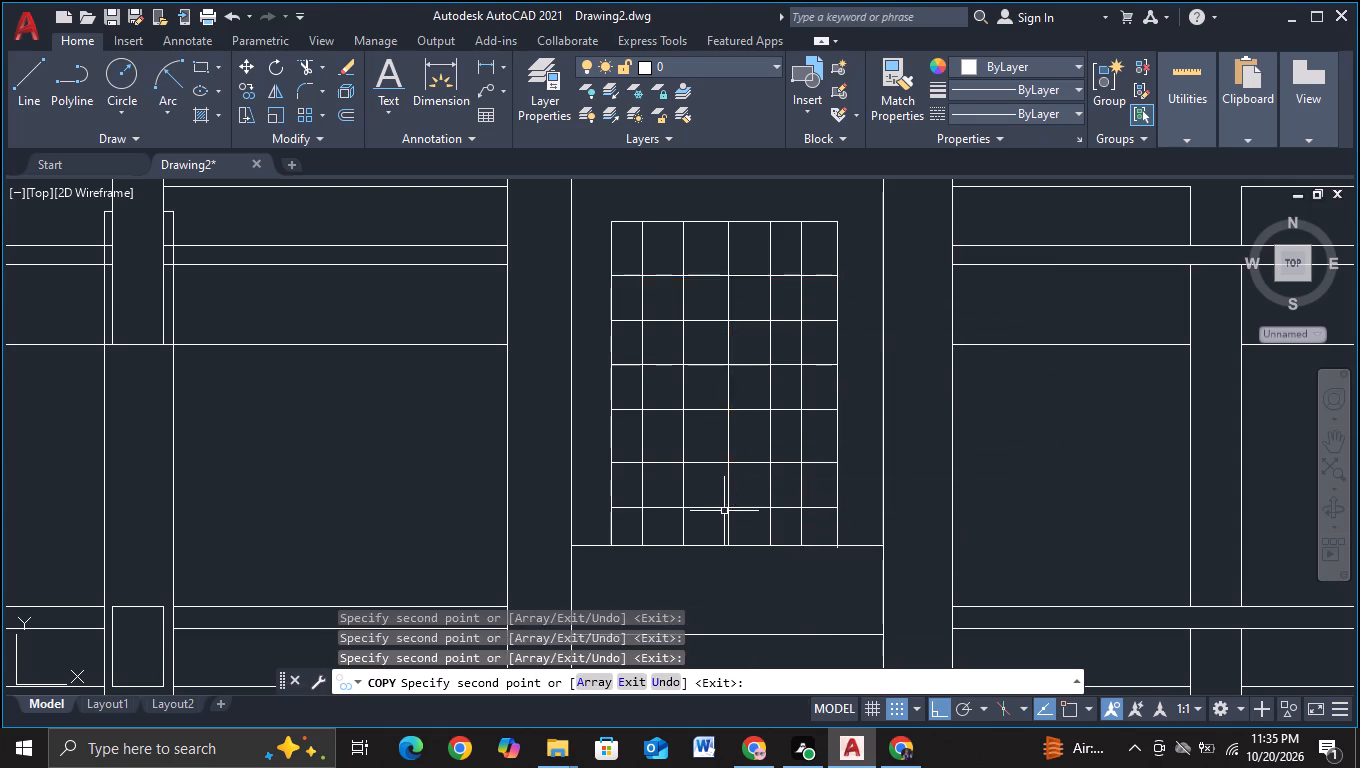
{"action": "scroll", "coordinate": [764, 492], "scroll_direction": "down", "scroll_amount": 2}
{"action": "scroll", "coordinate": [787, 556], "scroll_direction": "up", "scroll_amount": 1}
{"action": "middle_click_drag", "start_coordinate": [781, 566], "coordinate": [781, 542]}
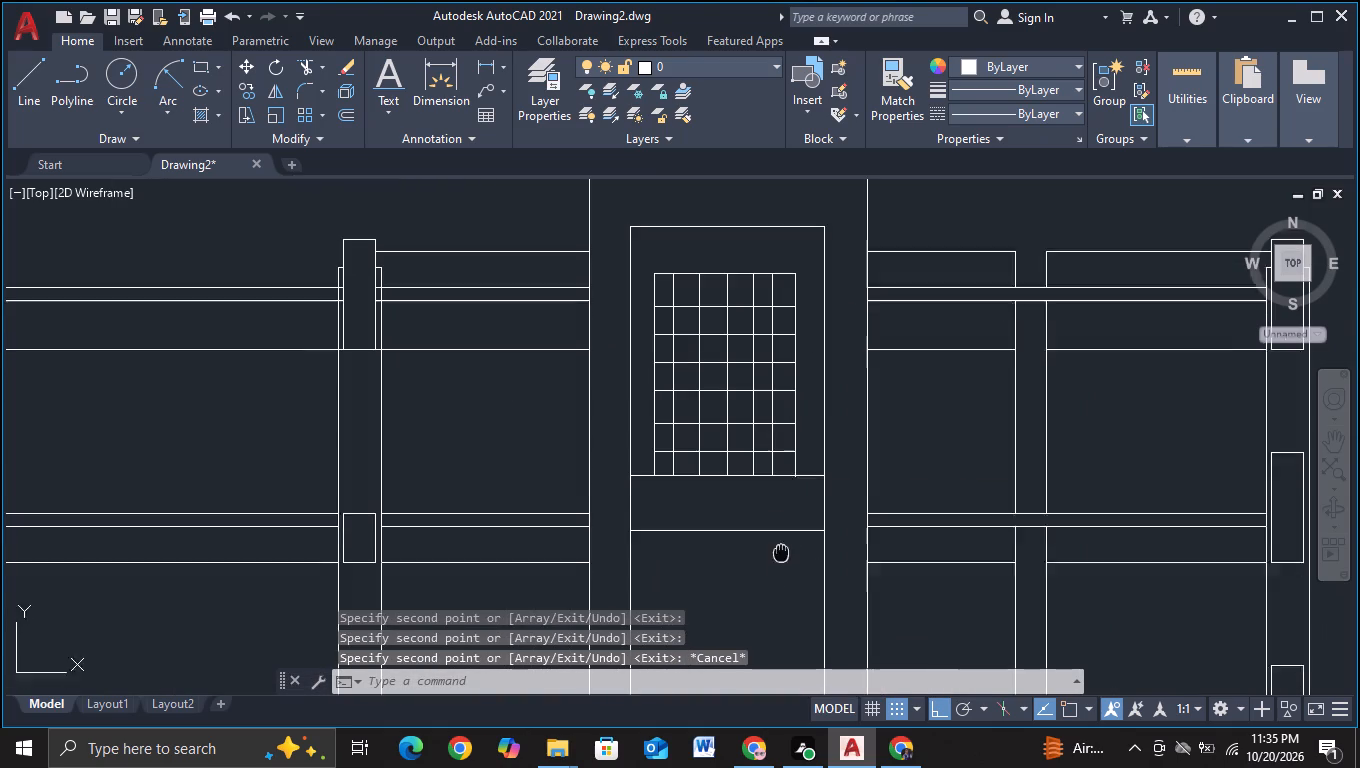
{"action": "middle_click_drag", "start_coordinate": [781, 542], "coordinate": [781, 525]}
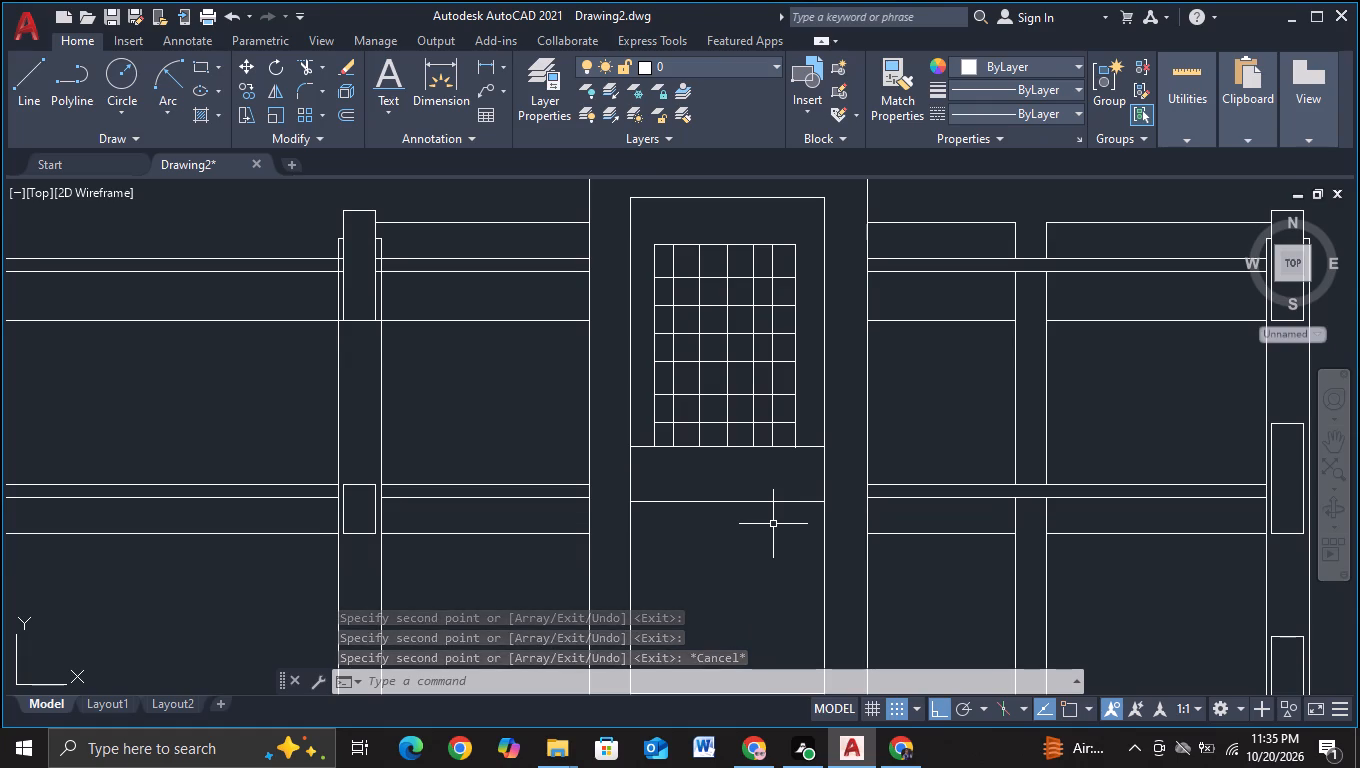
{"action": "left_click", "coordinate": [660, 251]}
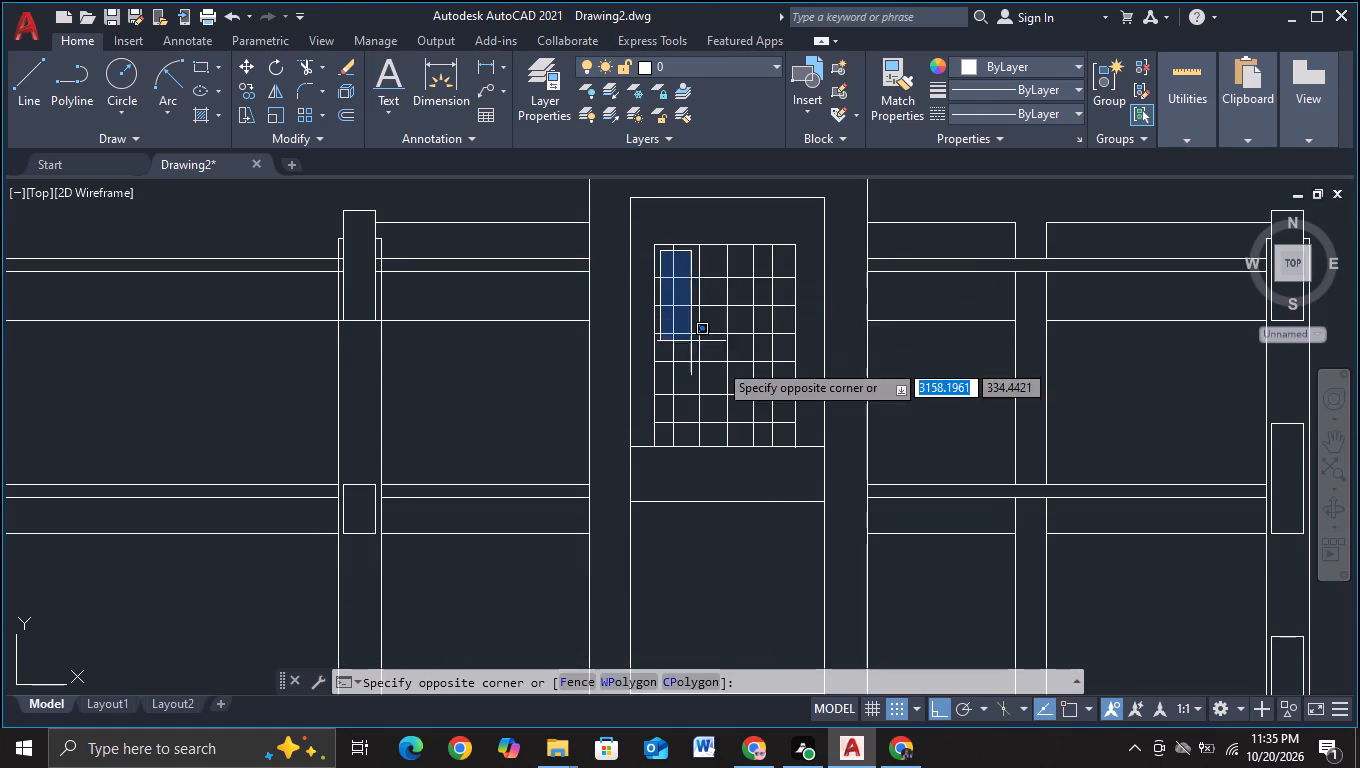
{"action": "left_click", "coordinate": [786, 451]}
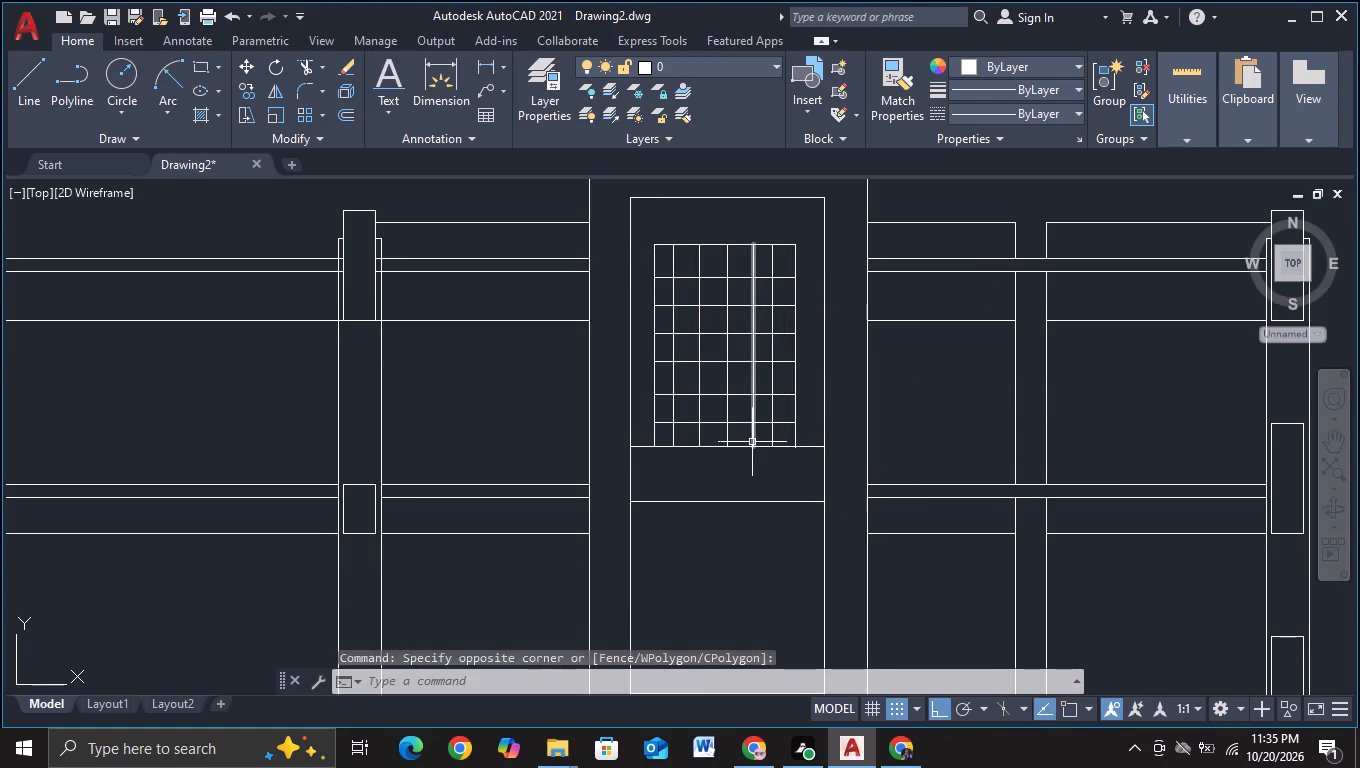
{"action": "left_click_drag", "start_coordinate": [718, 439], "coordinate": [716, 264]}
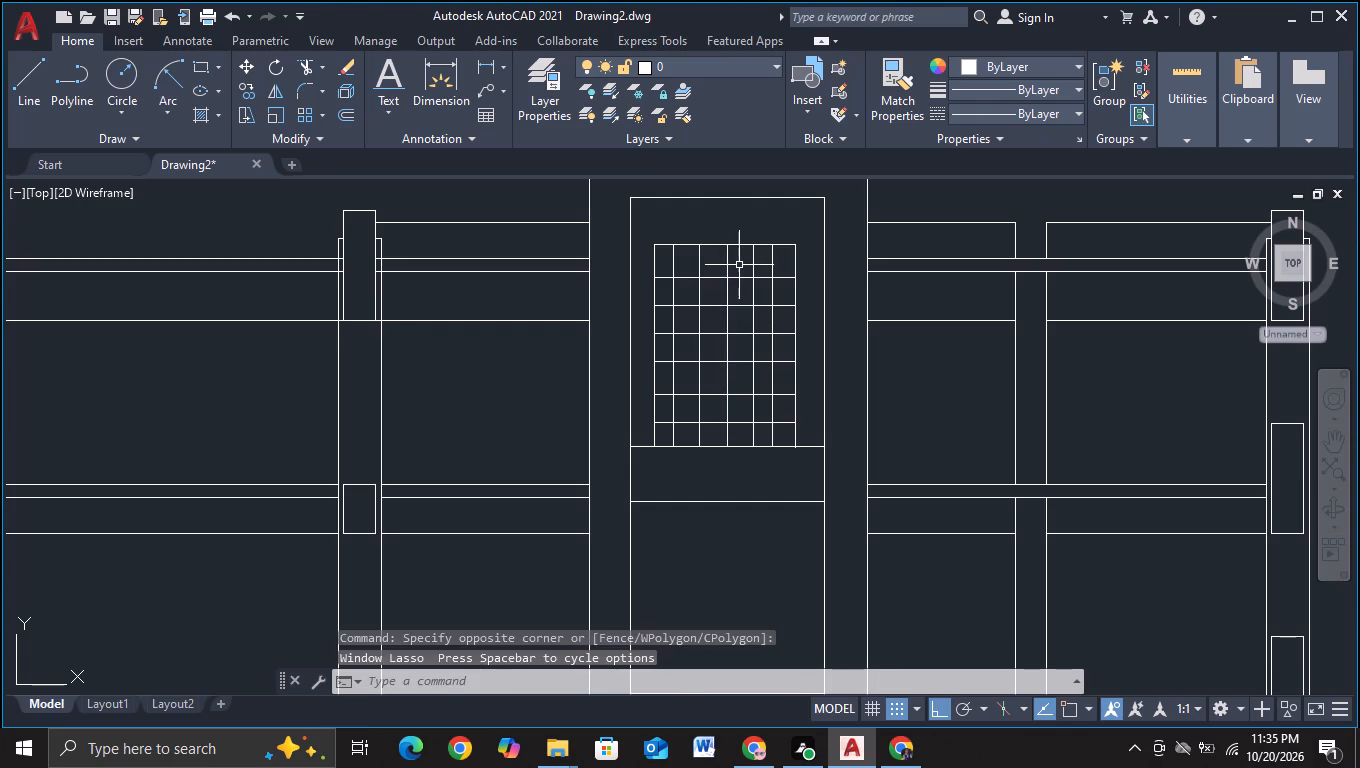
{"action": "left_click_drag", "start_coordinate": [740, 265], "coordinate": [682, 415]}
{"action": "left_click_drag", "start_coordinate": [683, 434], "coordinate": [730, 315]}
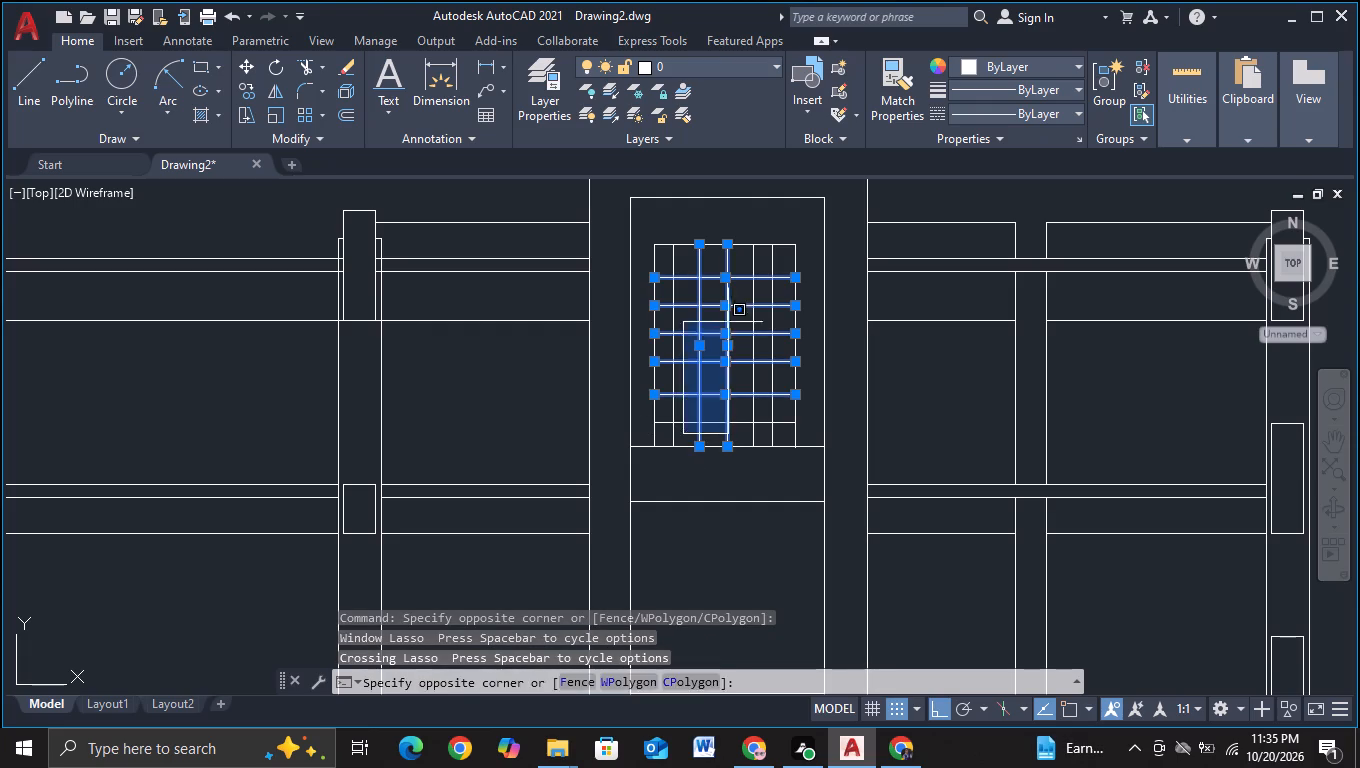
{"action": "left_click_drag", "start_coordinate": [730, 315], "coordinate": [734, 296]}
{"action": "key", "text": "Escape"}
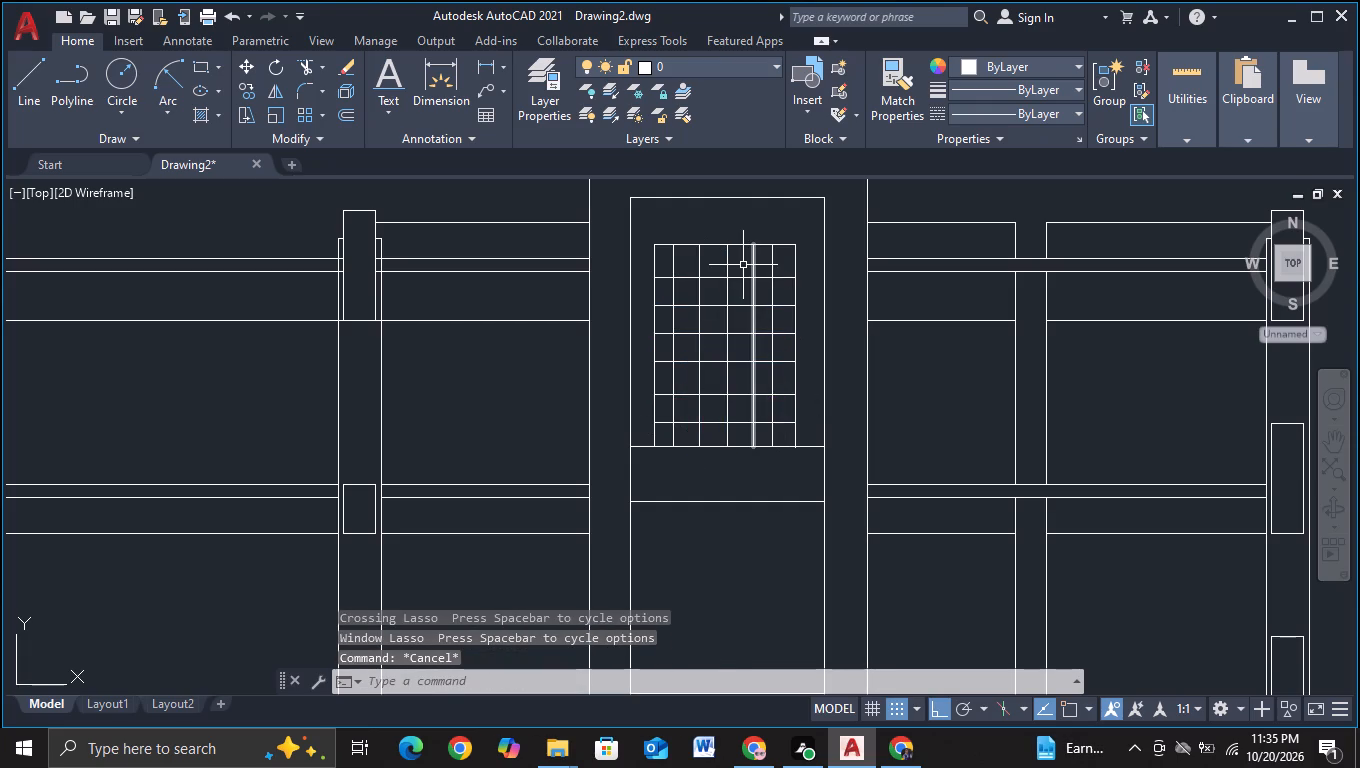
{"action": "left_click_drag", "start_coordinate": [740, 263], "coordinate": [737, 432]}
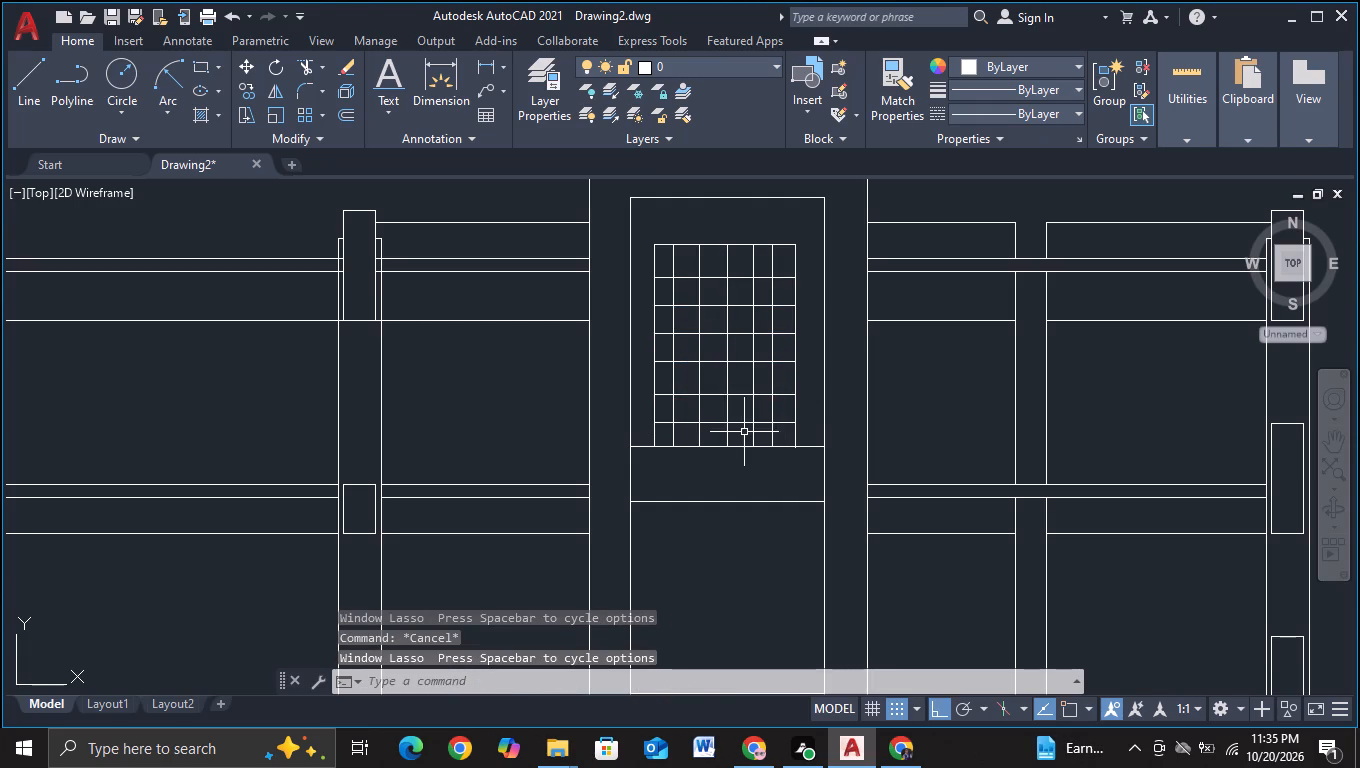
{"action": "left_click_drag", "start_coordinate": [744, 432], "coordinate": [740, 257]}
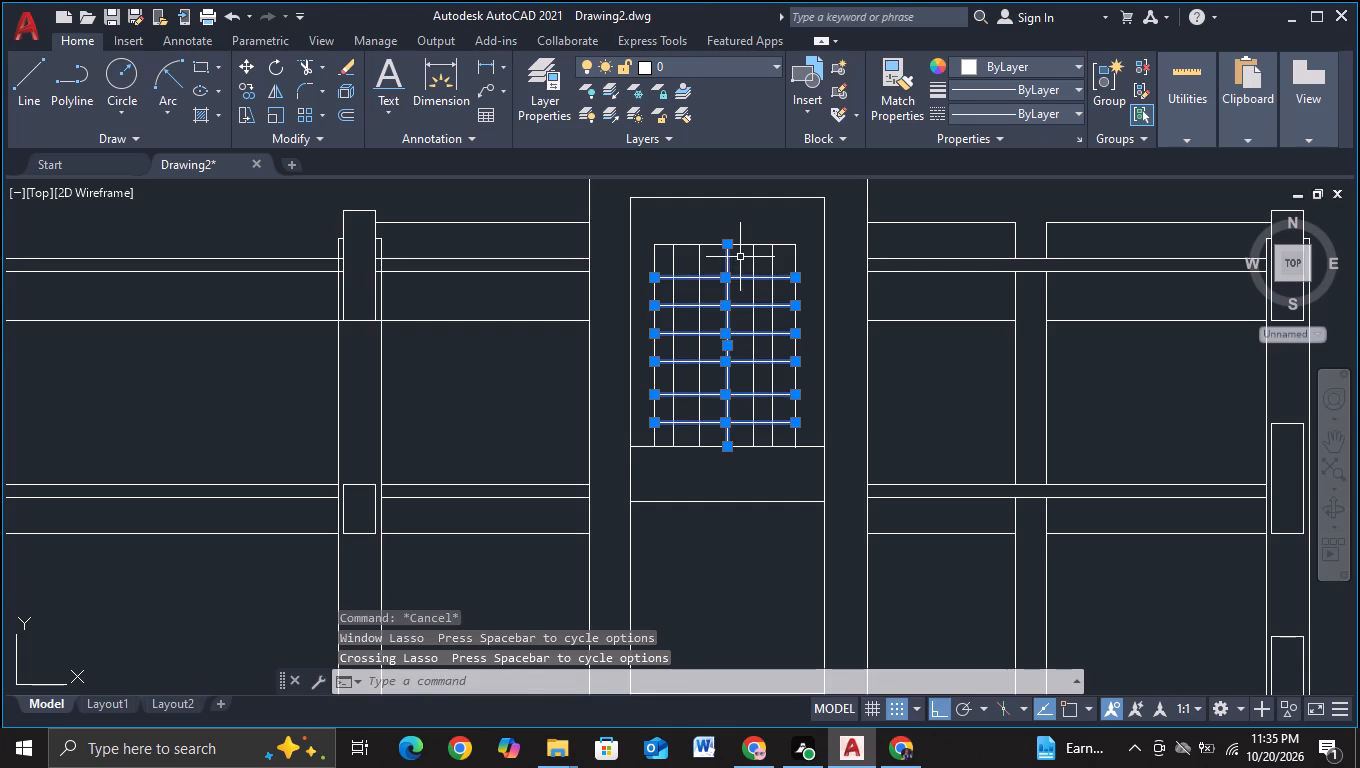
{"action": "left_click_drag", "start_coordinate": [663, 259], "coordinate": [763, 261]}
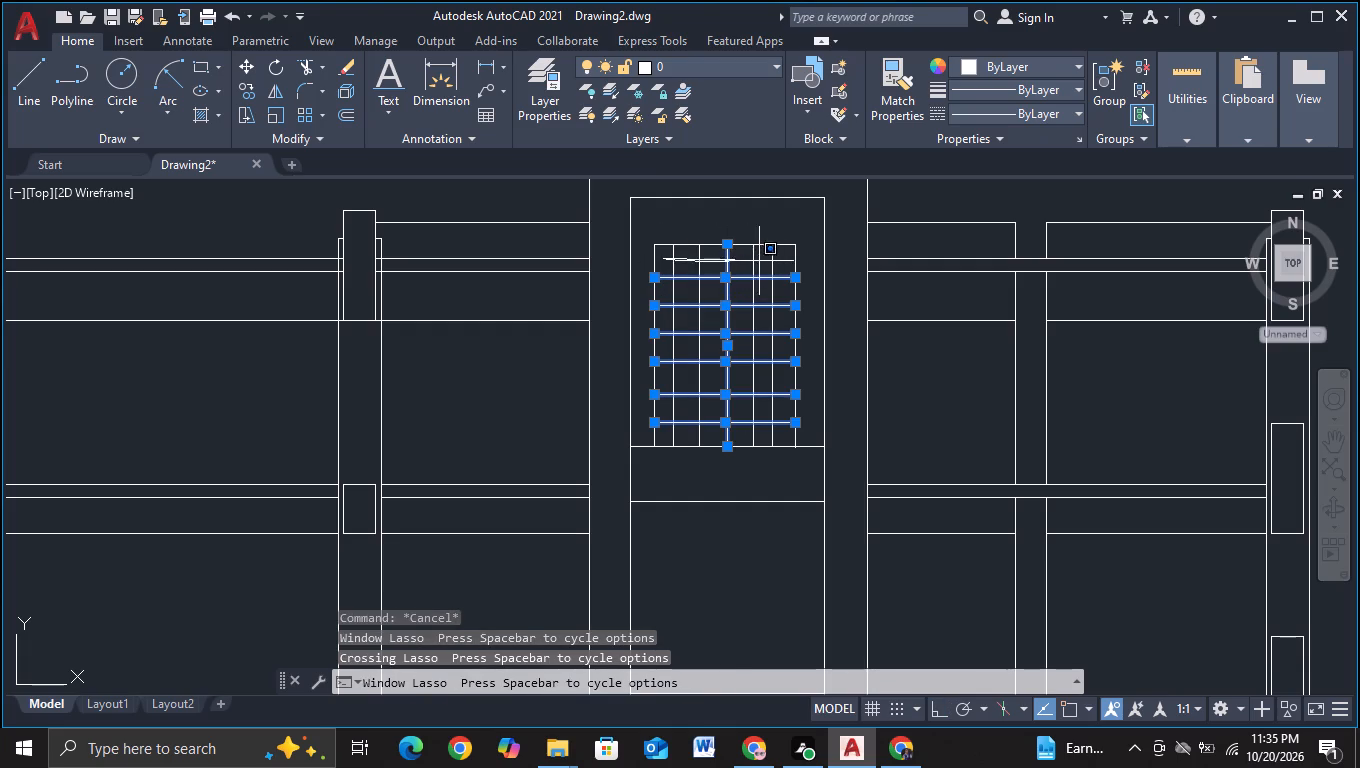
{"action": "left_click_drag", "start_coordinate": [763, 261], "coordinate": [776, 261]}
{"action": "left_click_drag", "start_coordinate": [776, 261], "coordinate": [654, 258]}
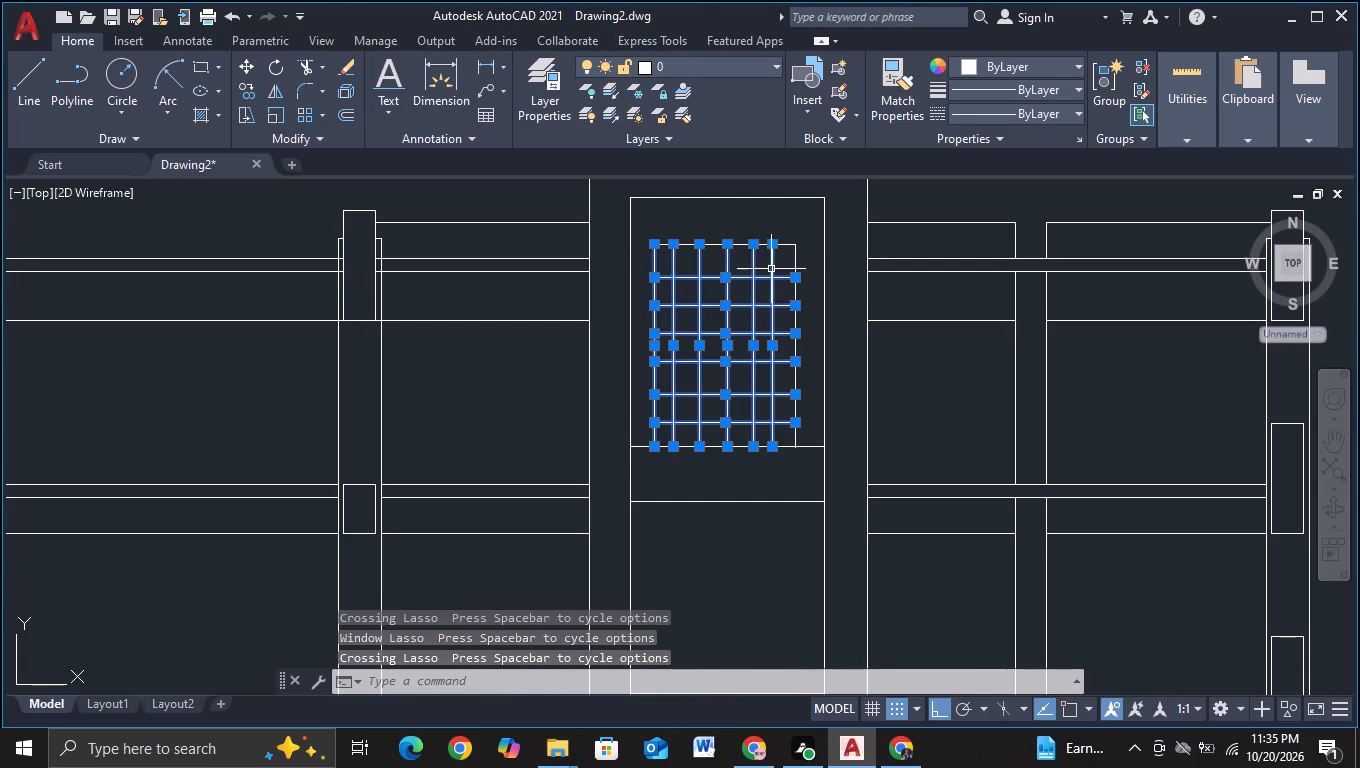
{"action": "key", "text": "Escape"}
Erase the five vertical and six horizontal grid lines inside the three-sided outline, keeping the outline itself.
{"action": "left_click", "coordinate": [785, 263]}
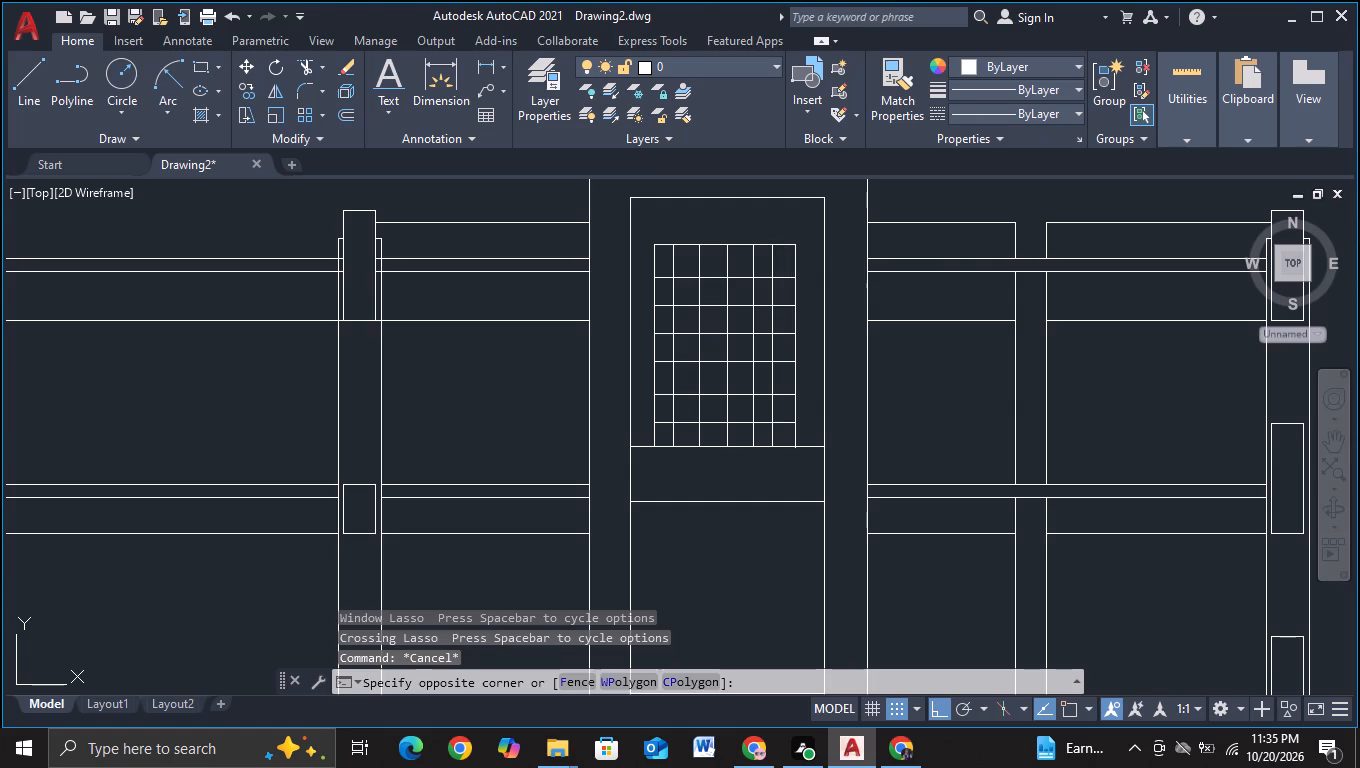
{"action": "left_click", "coordinate": [665, 262]}
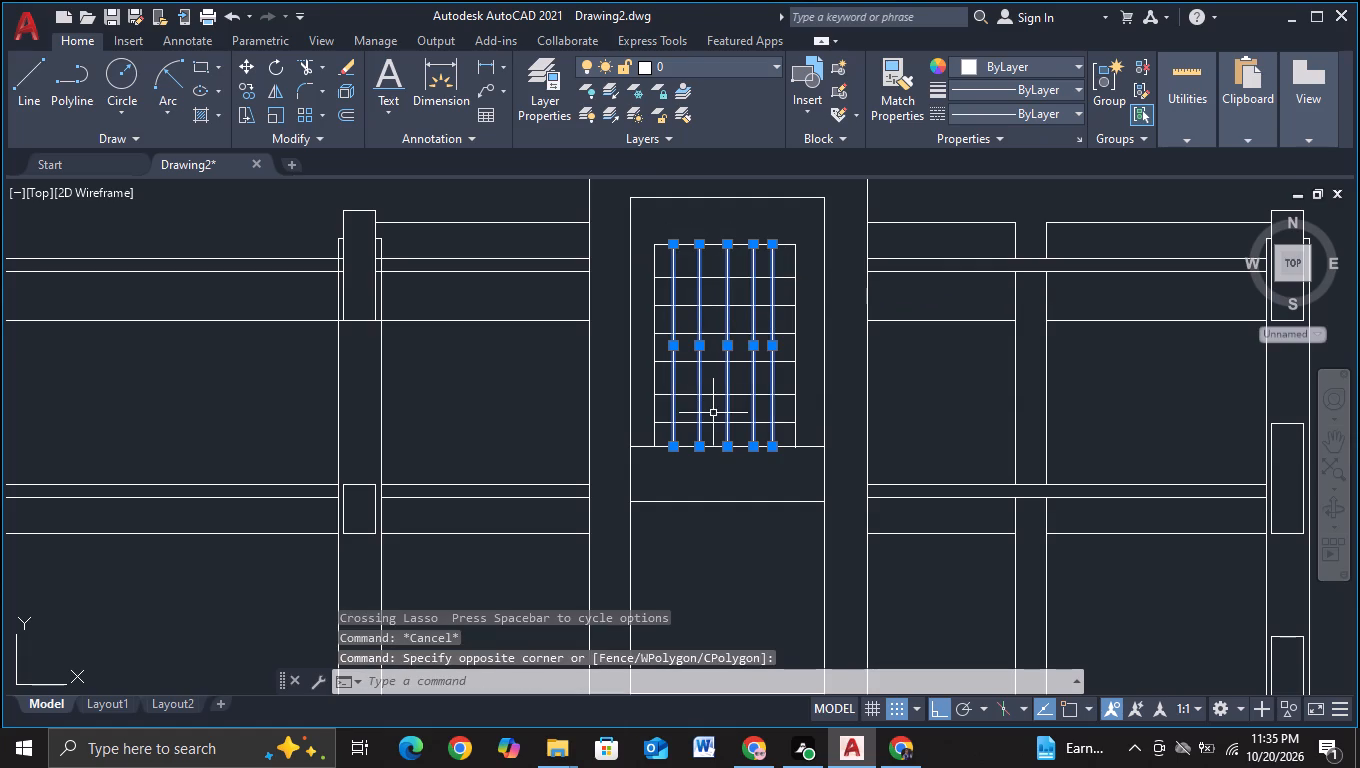
{"action": "left_click", "coordinate": [713, 434]}
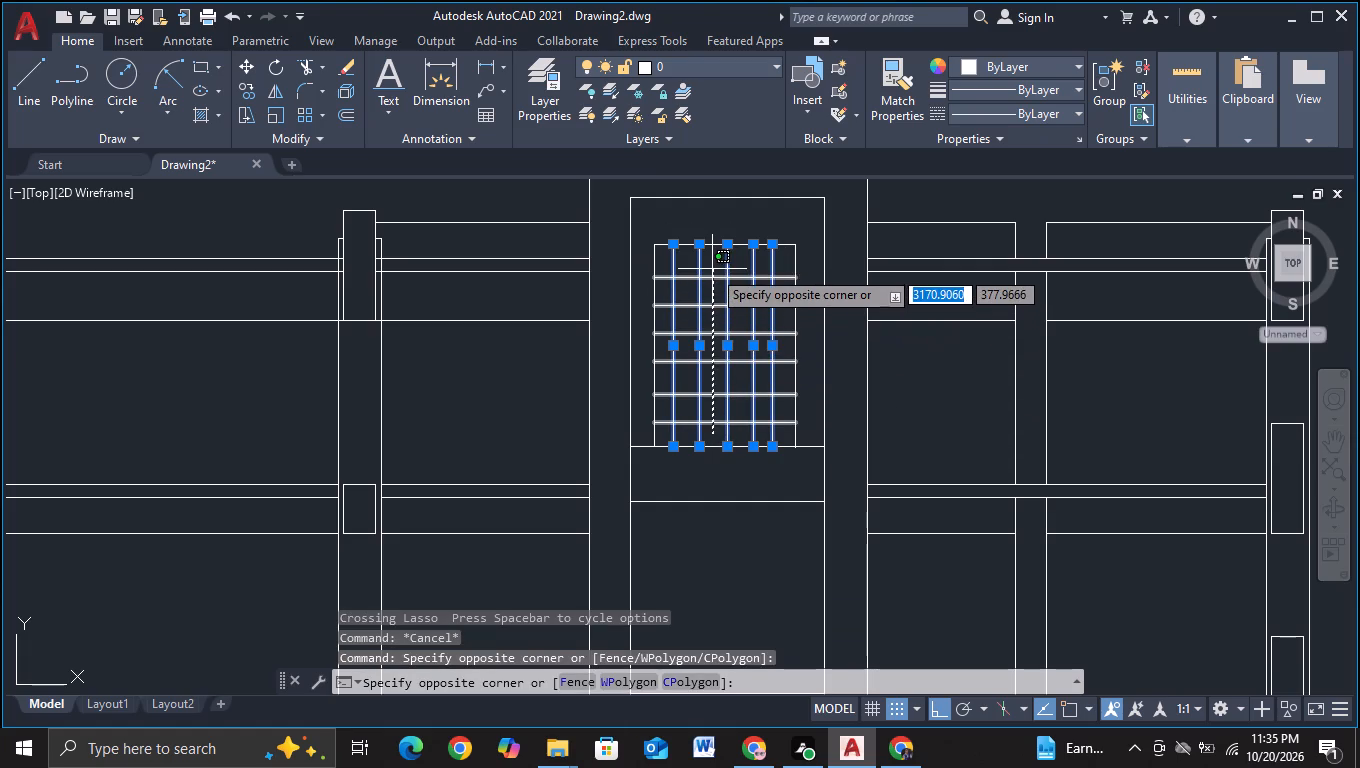
{"action": "left_click", "coordinate": [712, 269]}
{"action": "key", "text": "Delete"}
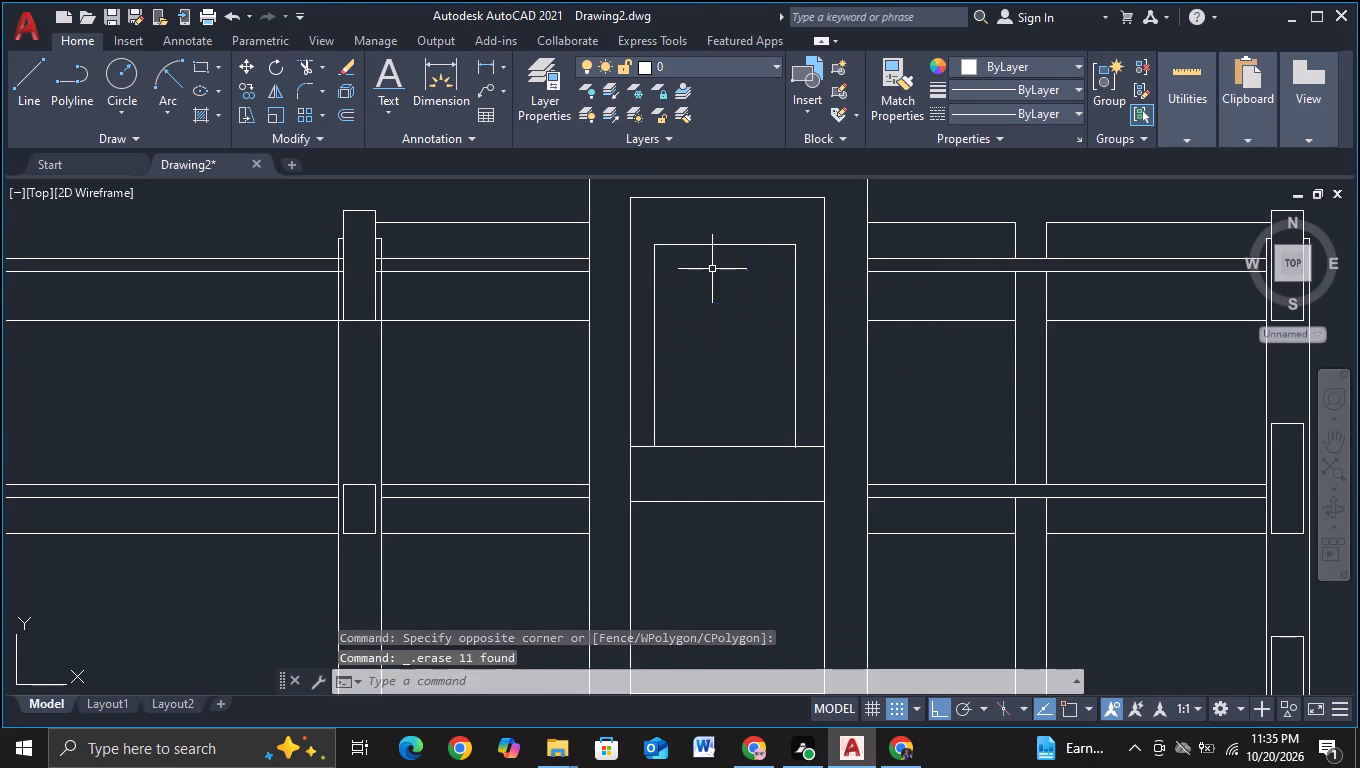
Draw a vertical divider inside the three-sided outline near its left leg, trimming it to the outline's top and the band line below.
{"action": "left_click", "coordinate": [30, 97]}
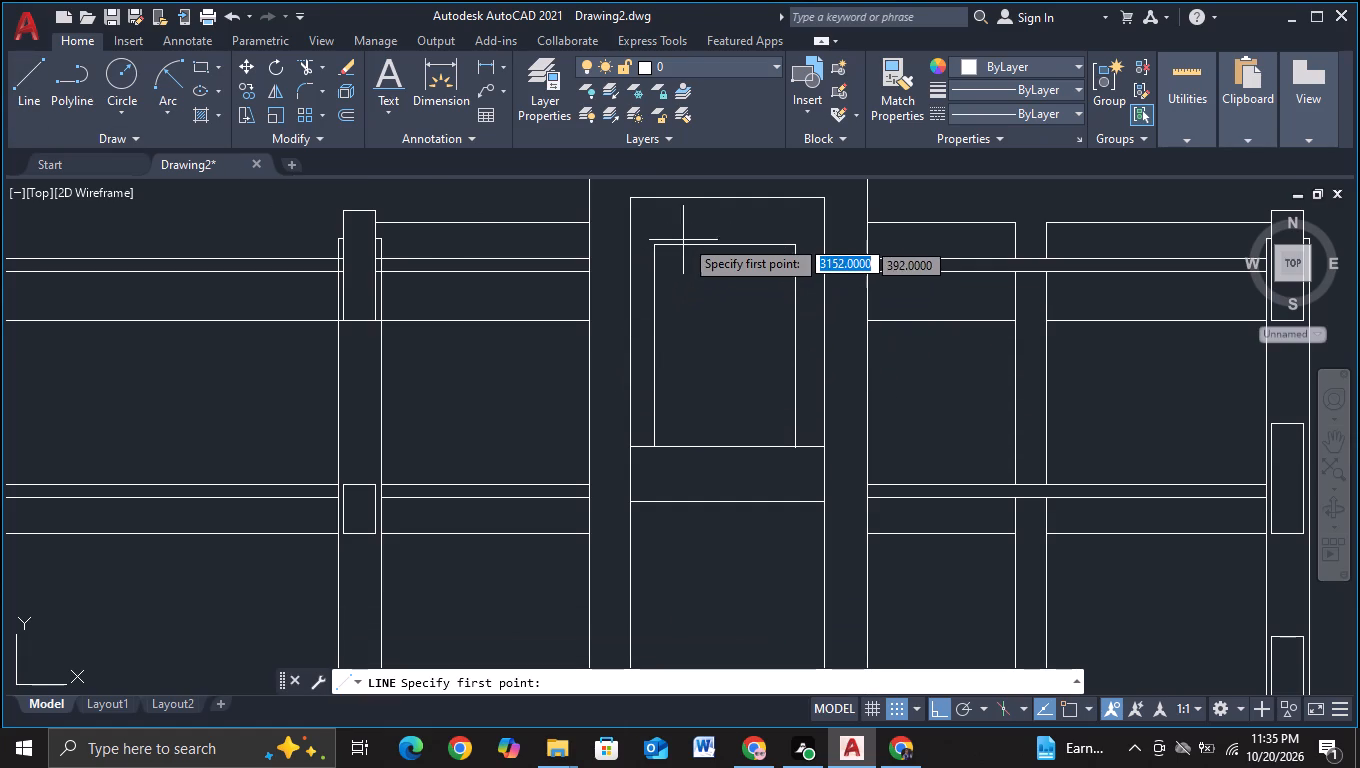
{"action": "left_click", "coordinate": [694, 221]}
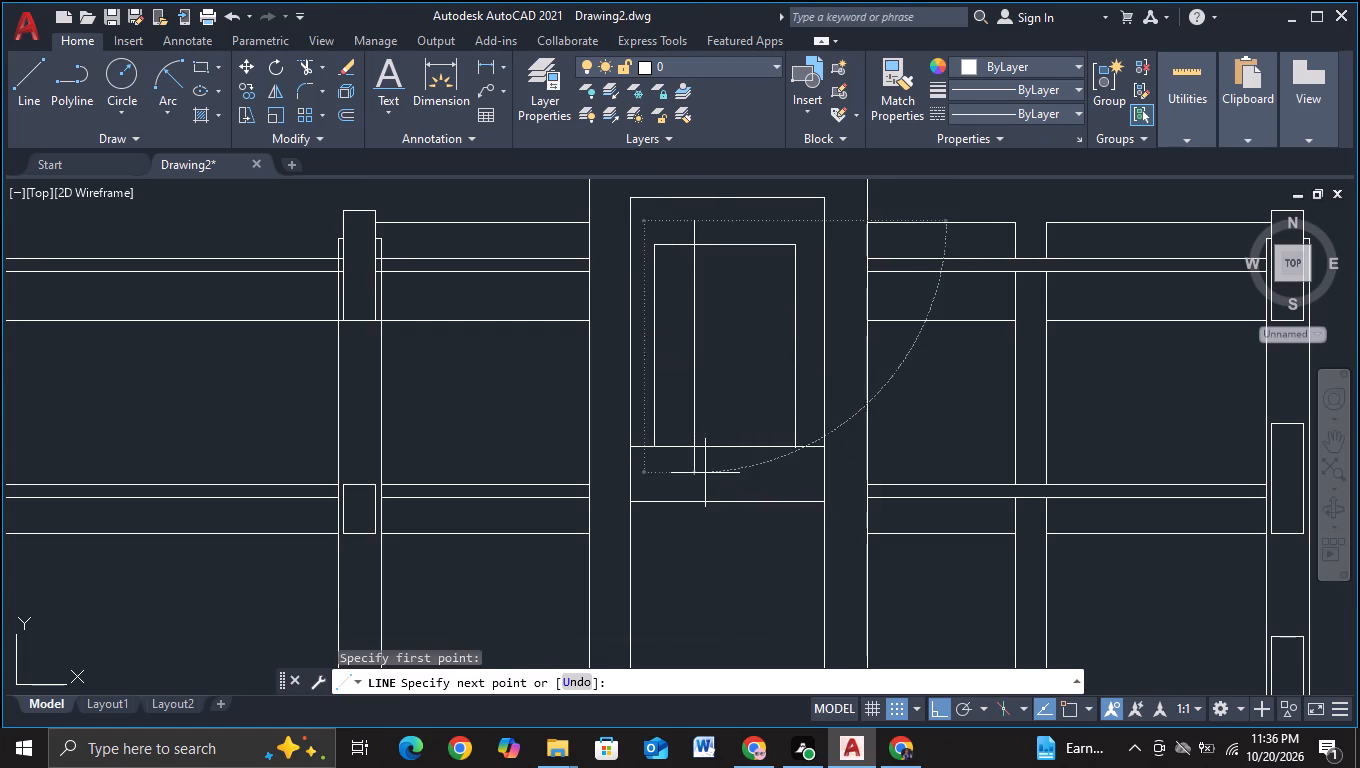
{"action": "left_click", "coordinate": [705, 473]}
{"action": "key", "text": "Escape"}
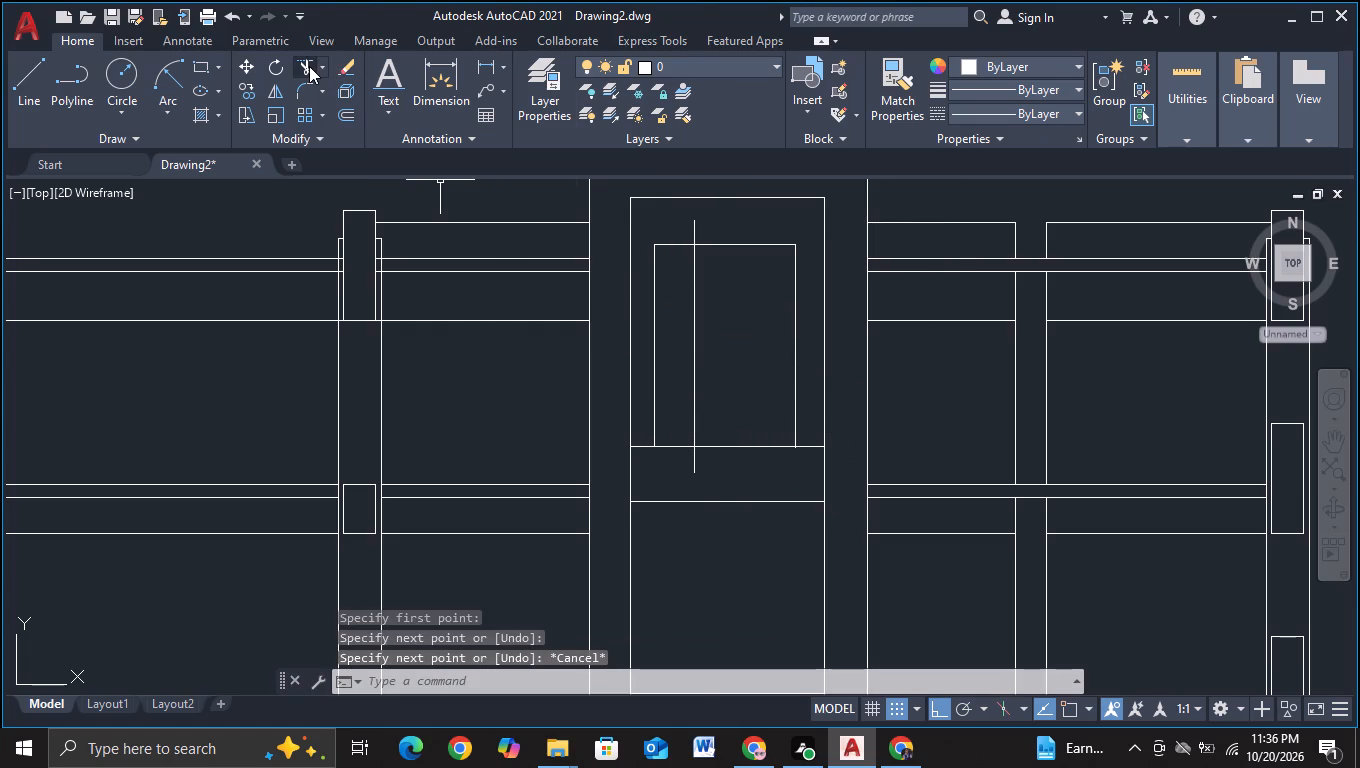
{"action": "left_click", "coordinate": [309, 66]}
{"action": "left_click", "coordinate": [694, 225]}
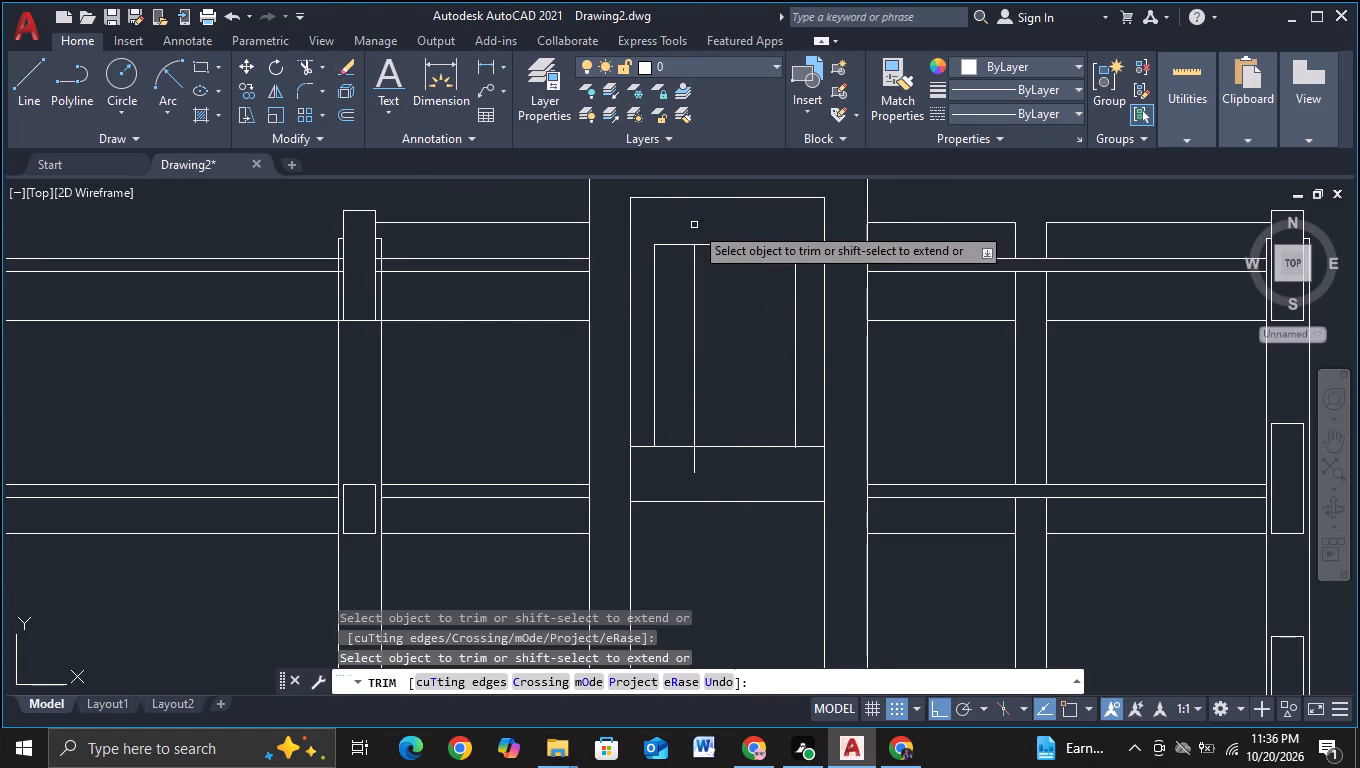
{"action": "left_click", "coordinate": [694, 467]}
{"action": "key", "text": "Escape"}
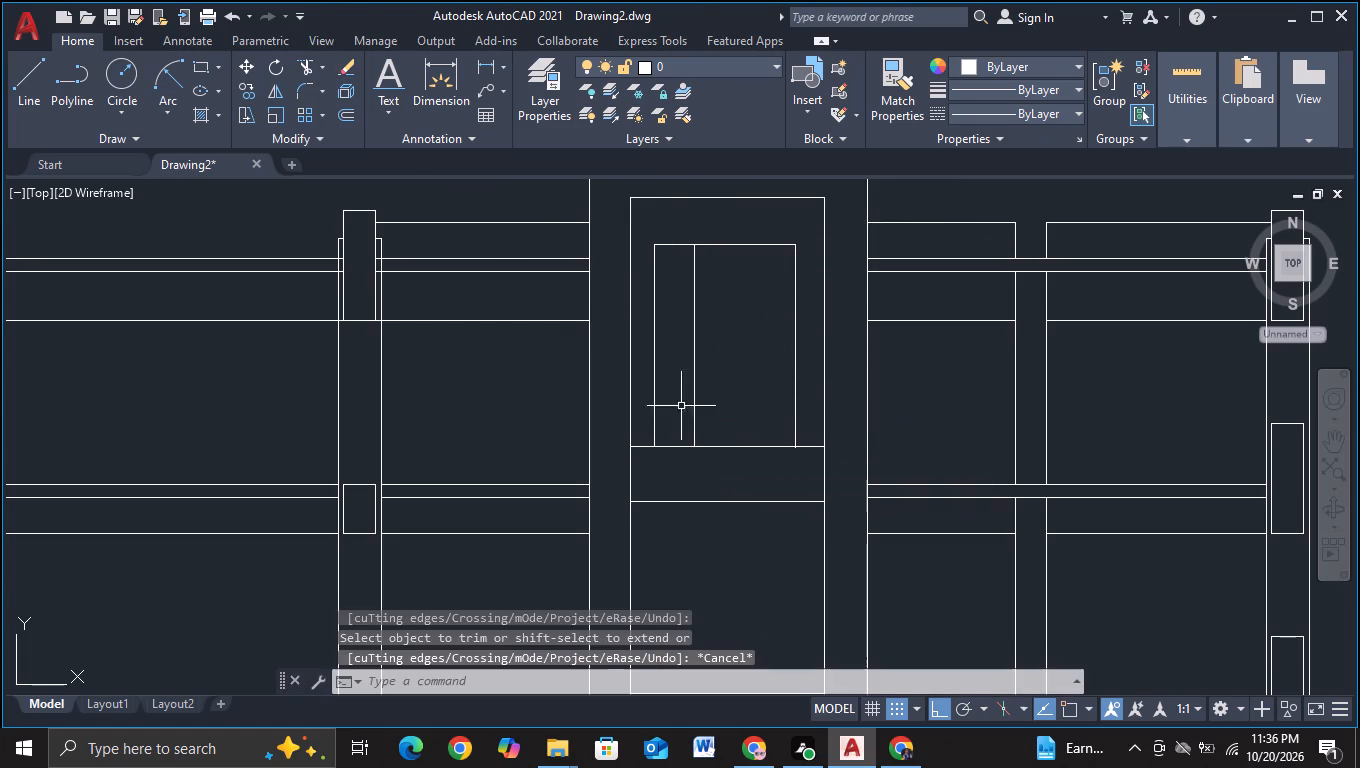
Copy the vertical divider once horizontally to the right, dividing the three-sided outline into three columns.
{"action": "left_click", "coordinate": [693, 367]}
{"action": "key", "text": "c"}
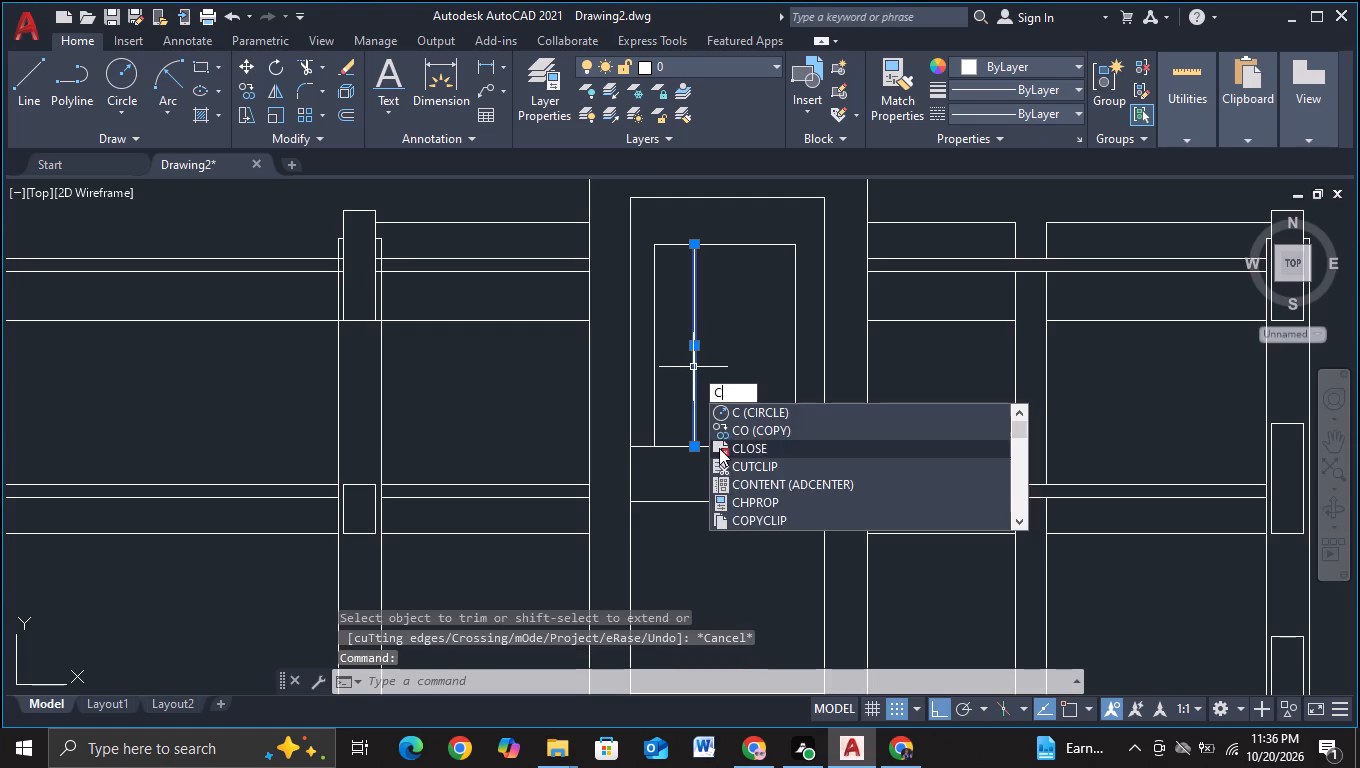
{"action": "left_click", "coordinate": [723, 427]}
{"action": "left_click", "coordinate": [696, 396]}
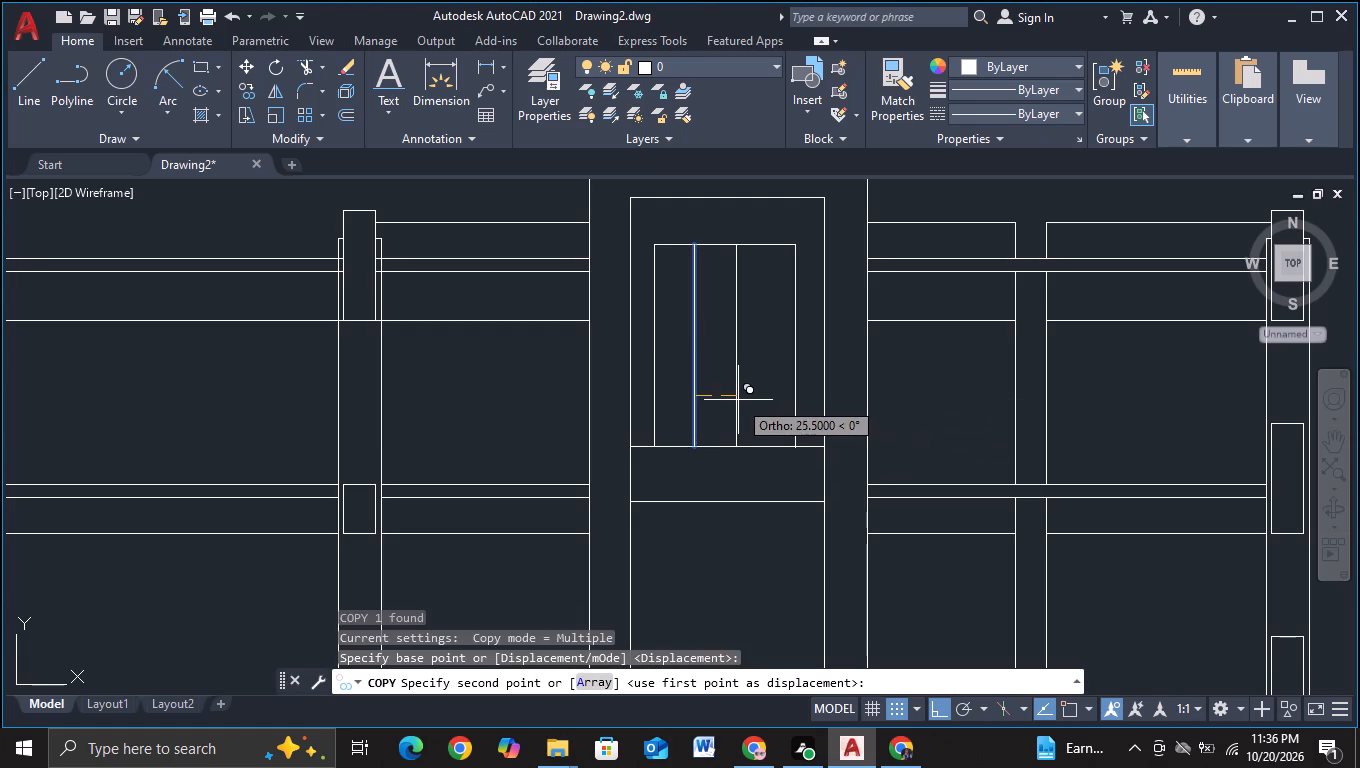
{"action": "left_click", "coordinate": [750, 401]}
{"action": "key", "text": "Escape"}
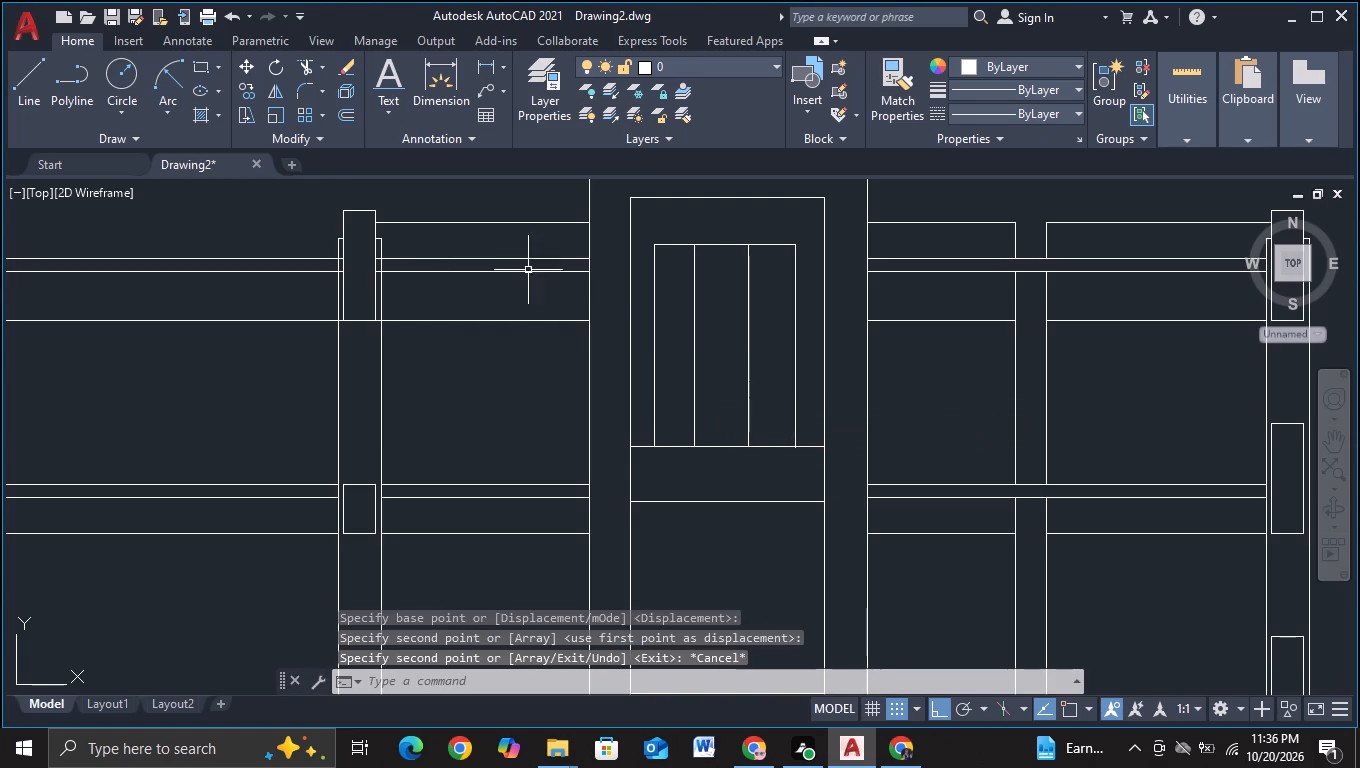
Draw a horizontal line across the upper part of the three-sided outline, trimming both ends back to the outline's legs.
{"action": "left_click", "coordinate": [15, 92]}
{"action": "left_click", "coordinate": [640, 323]}
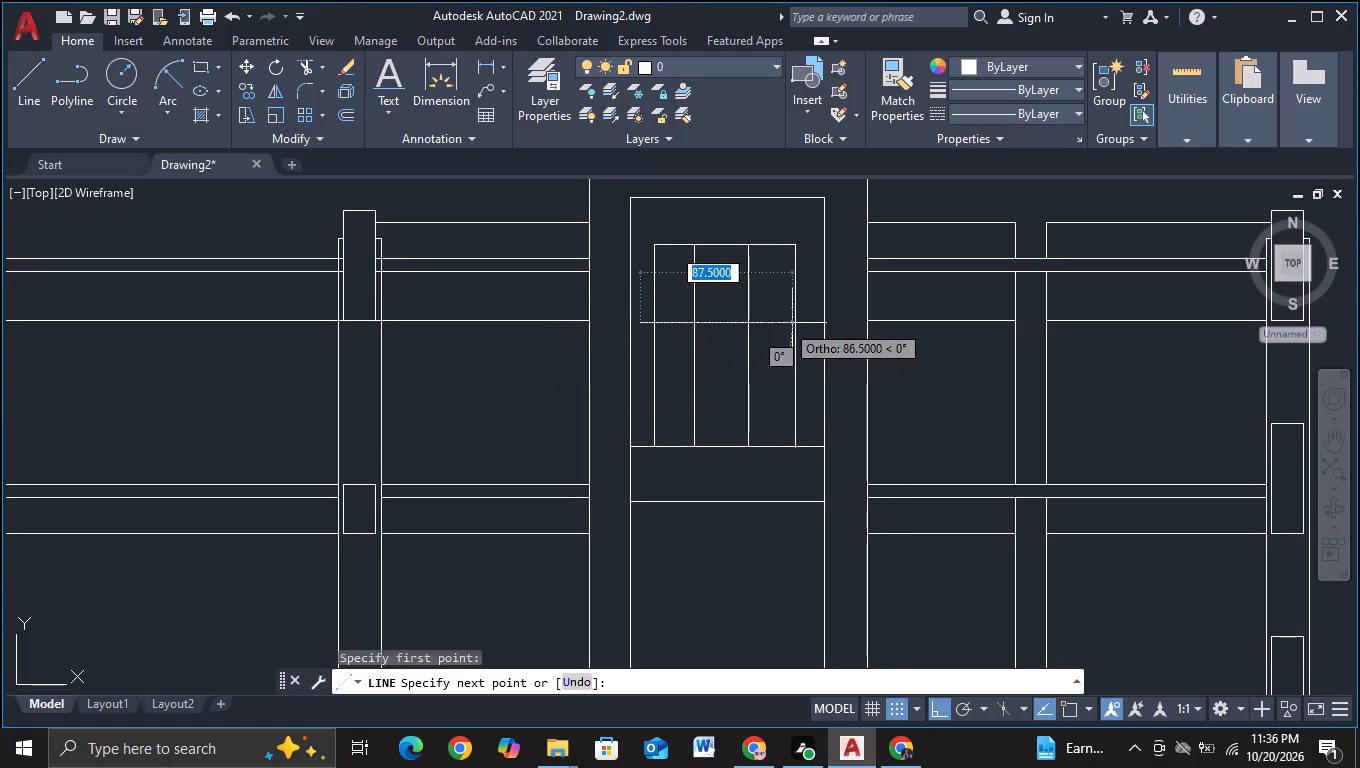
{"action": "left_click", "coordinate": [815, 325]}
{"action": "key", "text": "Escape"}
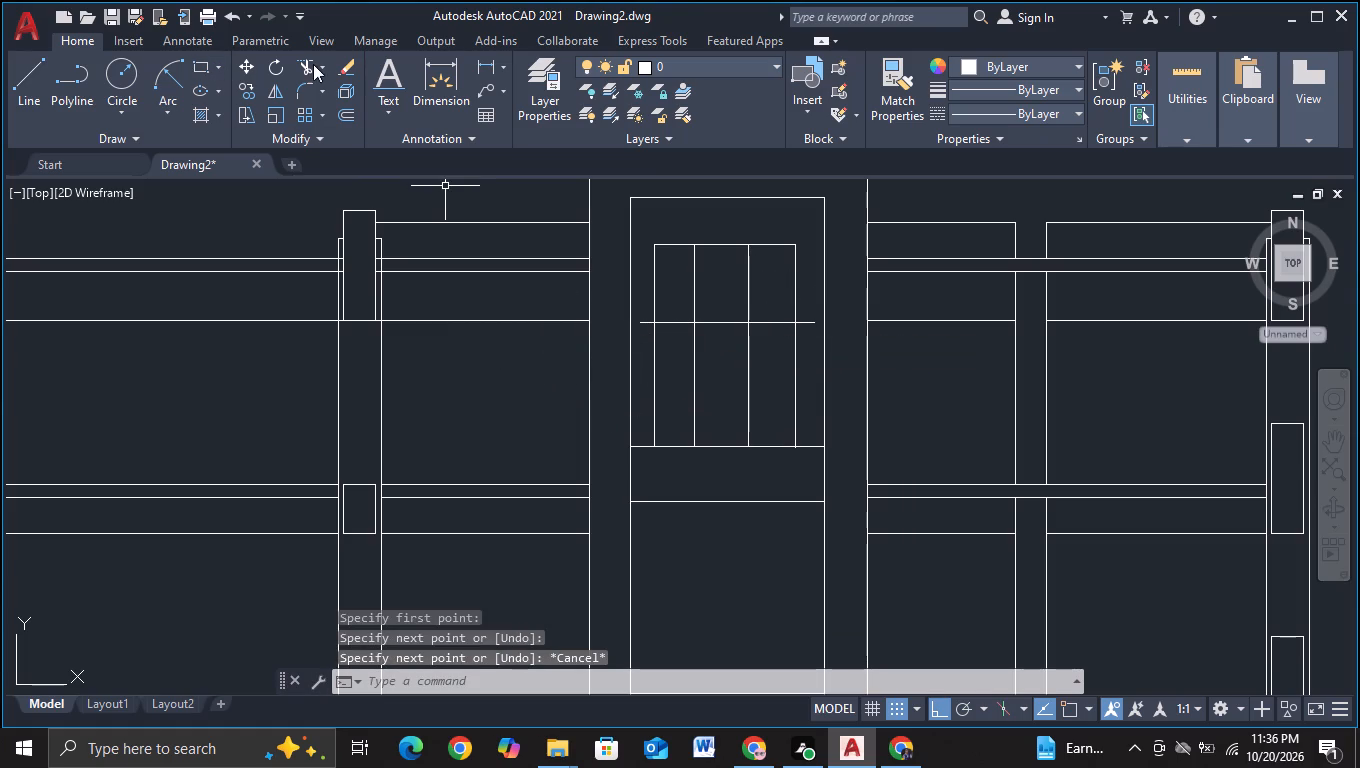
{"action": "left_click", "coordinate": [303, 66]}
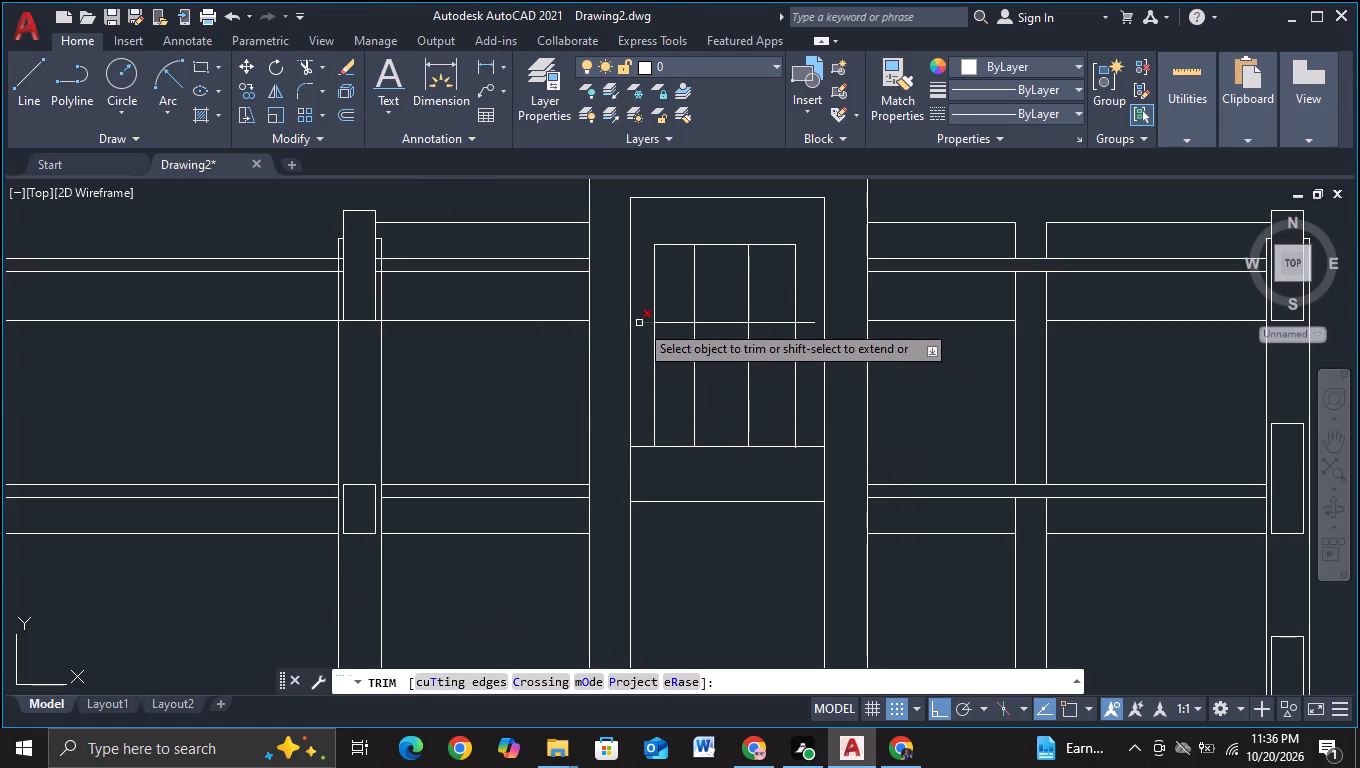
{"action": "left_click", "coordinate": [640, 323]}
{"action": "left_click", "coordinate": [808, 324]}
{"action": "key", "text": "Escape"}
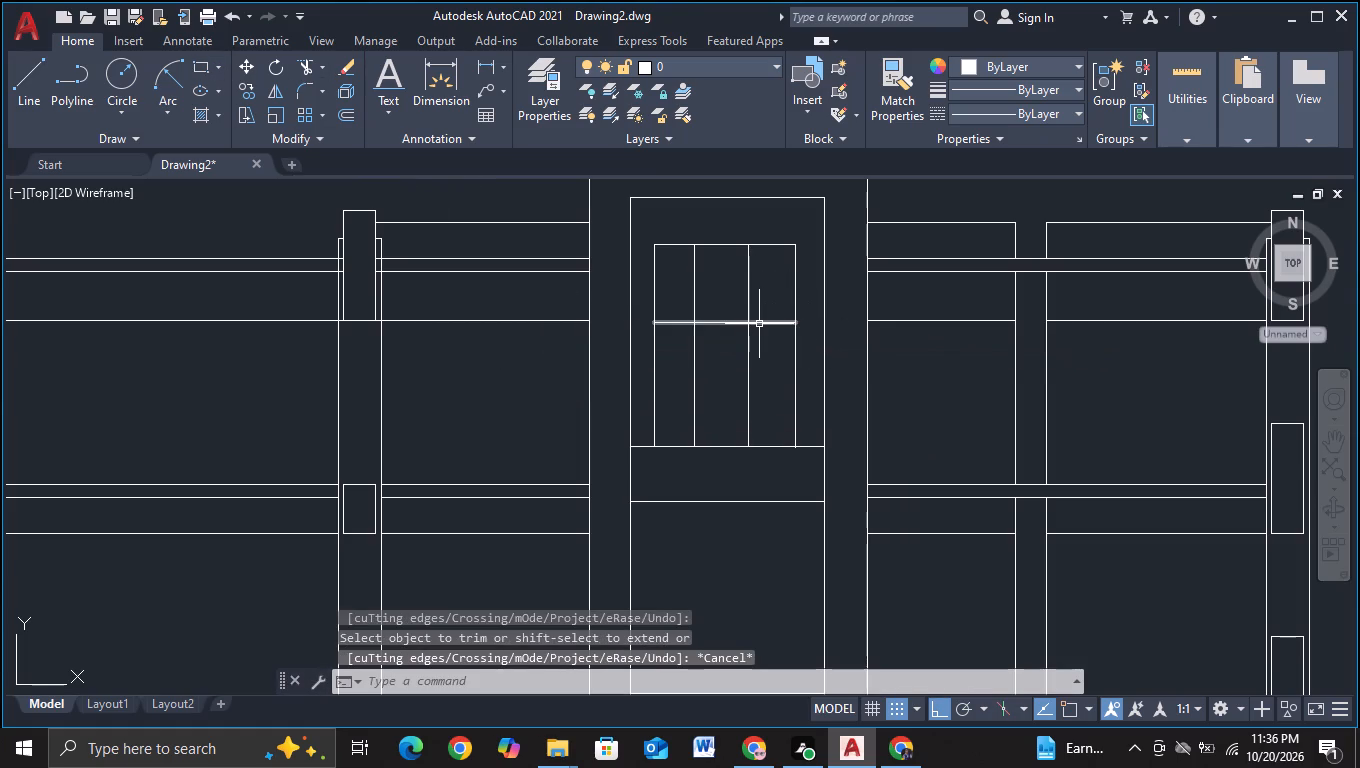
Copy the horizontal line once straight down, dividing the outline into three rows.
{"action": "left_click", "coordinate": [759, 324]}
{"action": "key", "text": "c"}
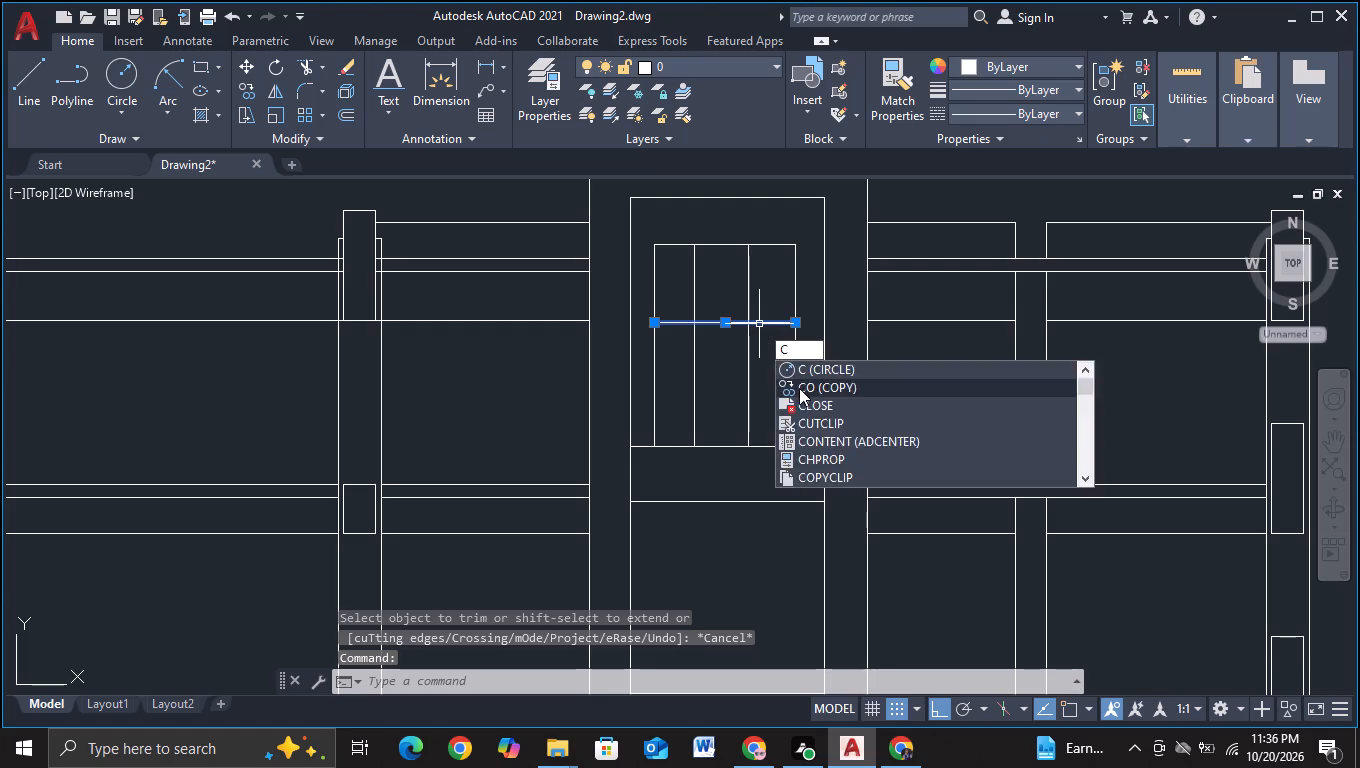
{"action": "left_click", "coordinate": [799, 388]}
{"action": "left_click", "coordinate": [732, 325]}
{"action": "left_click", "coordinate": [737, 391]}
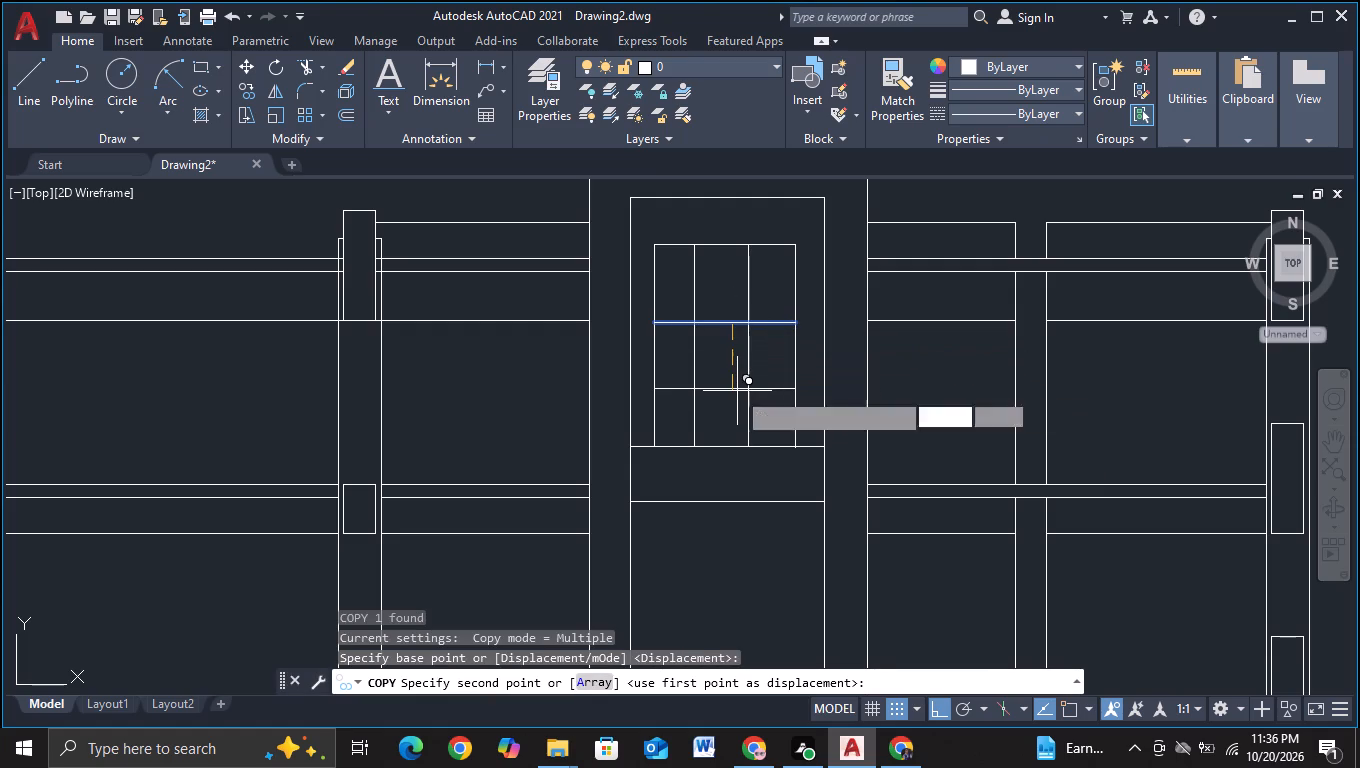
{"action": "key", "text": "Escape"}
Copy the gridded outline straight down the central shaft three times, at about 186.5, 330 and 473.5 units from the original.
{"action": "scroll", "coordinate": [756, 395], "scroll_direction": "down", "scroll_amount": 2}
{"action": "scroll", "coordinate": [720, 369], "scroll_direction": "up", "scroll_amount": 1}
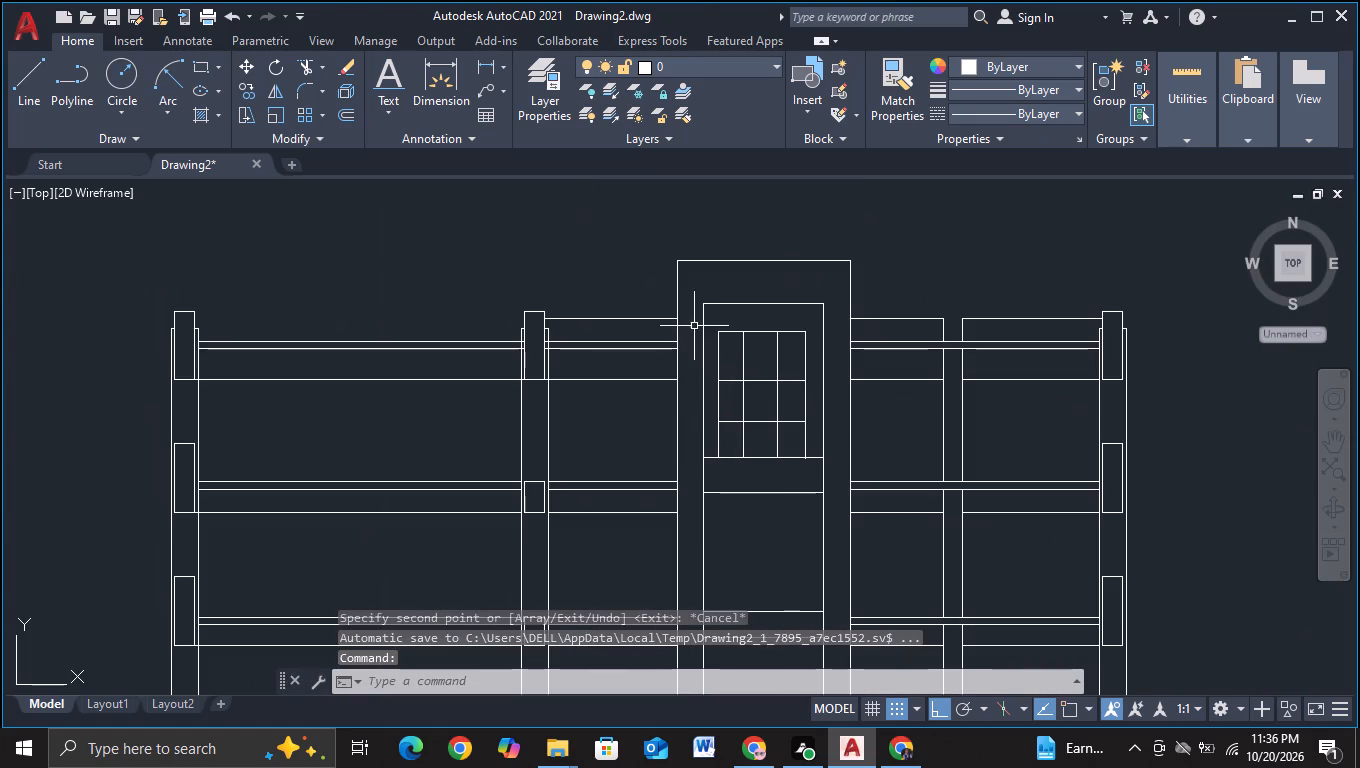
{"action": "left_click", "coordinate": [709, 323]}
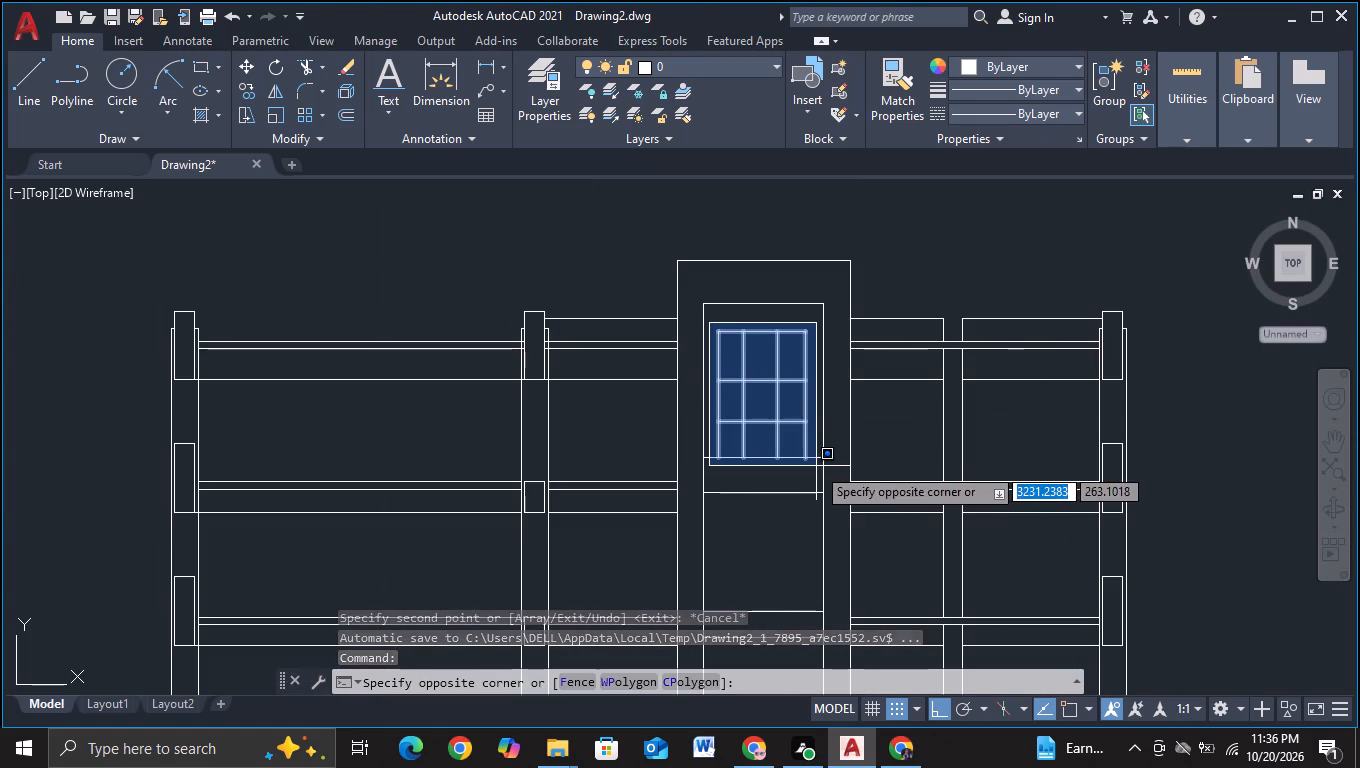
{"action": "left_click", "coordinate": [816, 466]}
{"action": "key", "text": "c"}
{"action": "left_click", "coordinate": [837, 529]}
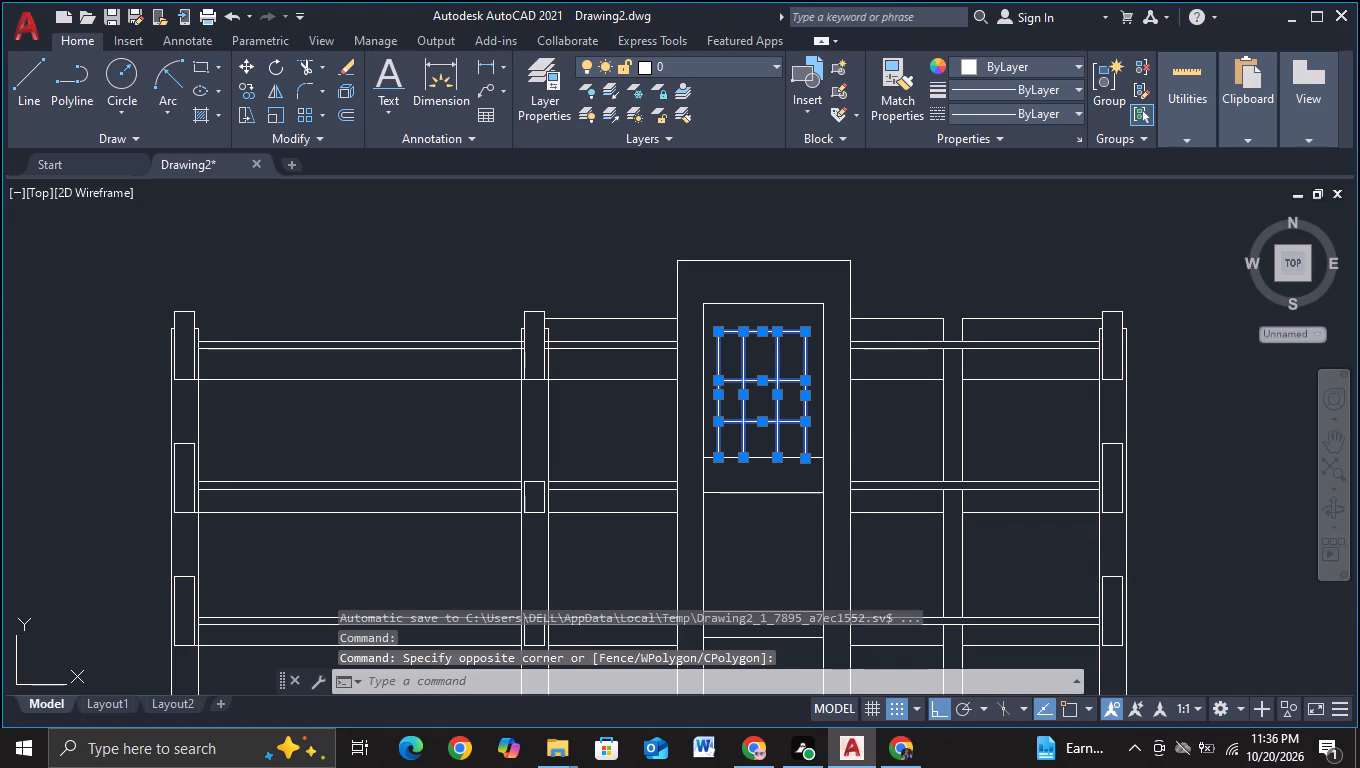
{"action": "left_click", "coordinate": [760, 436]}
{"action": "middle_click_drag", "start_coordinate": [766, 558], "coordinate": [755, 442]}
{"action": "scroll", "coordinate": [753, 472], "scroll_direction": "up", "scroll_amount": 1}
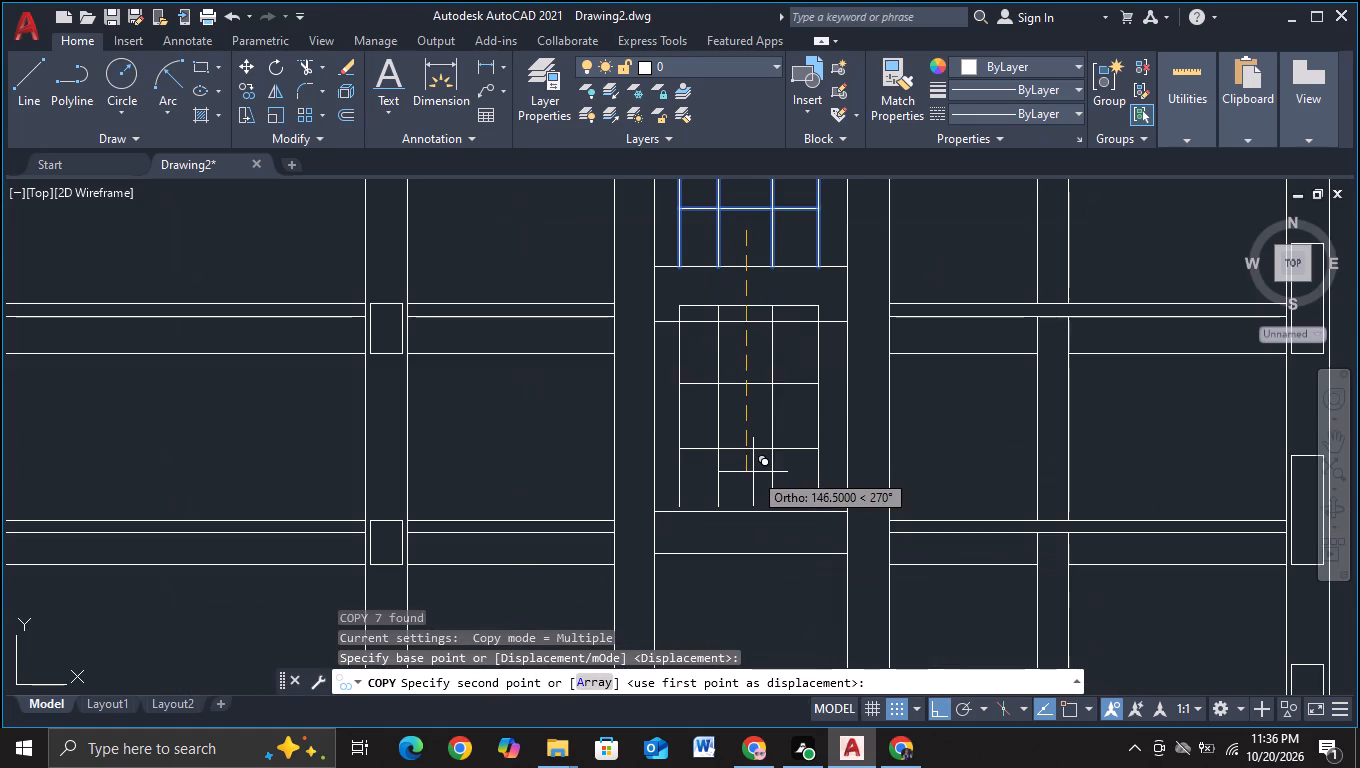
{"action": "left_click", "coordinate": [746, 537]}
{"action": "middle_click_drag", "start_coordinate": [751, 608], "coordinate": [759, 396]}
{"action": "middle_click_drag", "start_coordinate": [773, 551], "coordinate": [759, 483]}
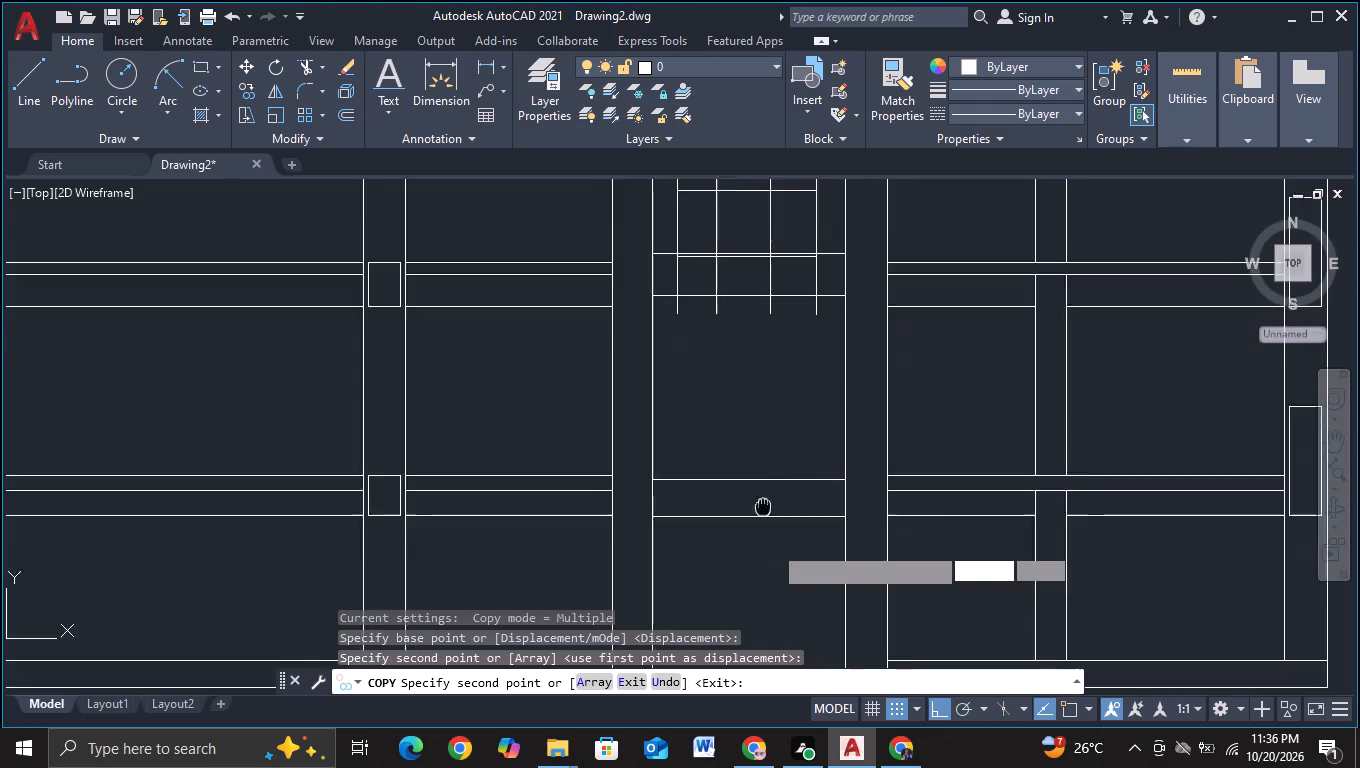
{"action": "middle_click_drag", "start_coordinate": [759, 483], "coordinate": [757, 466]}
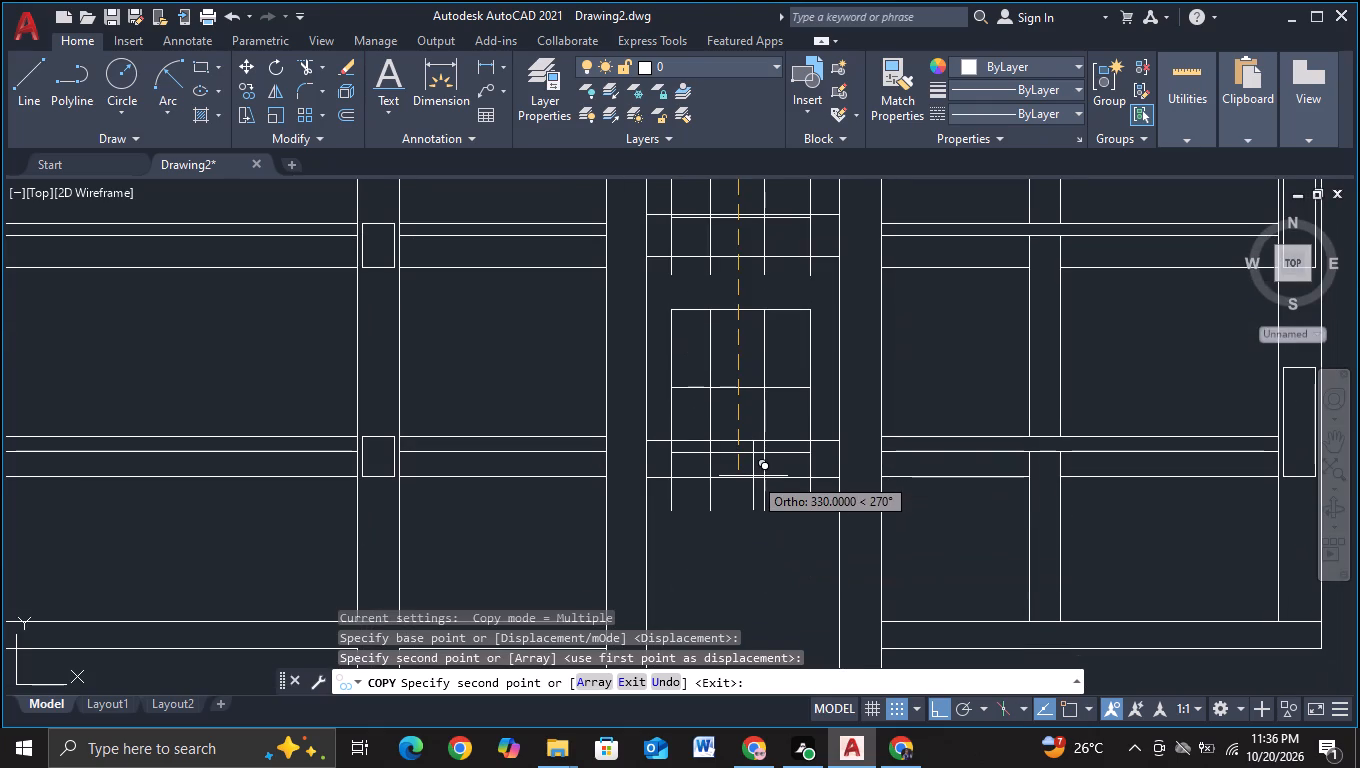
{"action": "left_click", "coordinate": [753, 476]}
{"action": "middle_click_drag", "start_coordinate": [754, 516], "coordinate": [747, 331]}
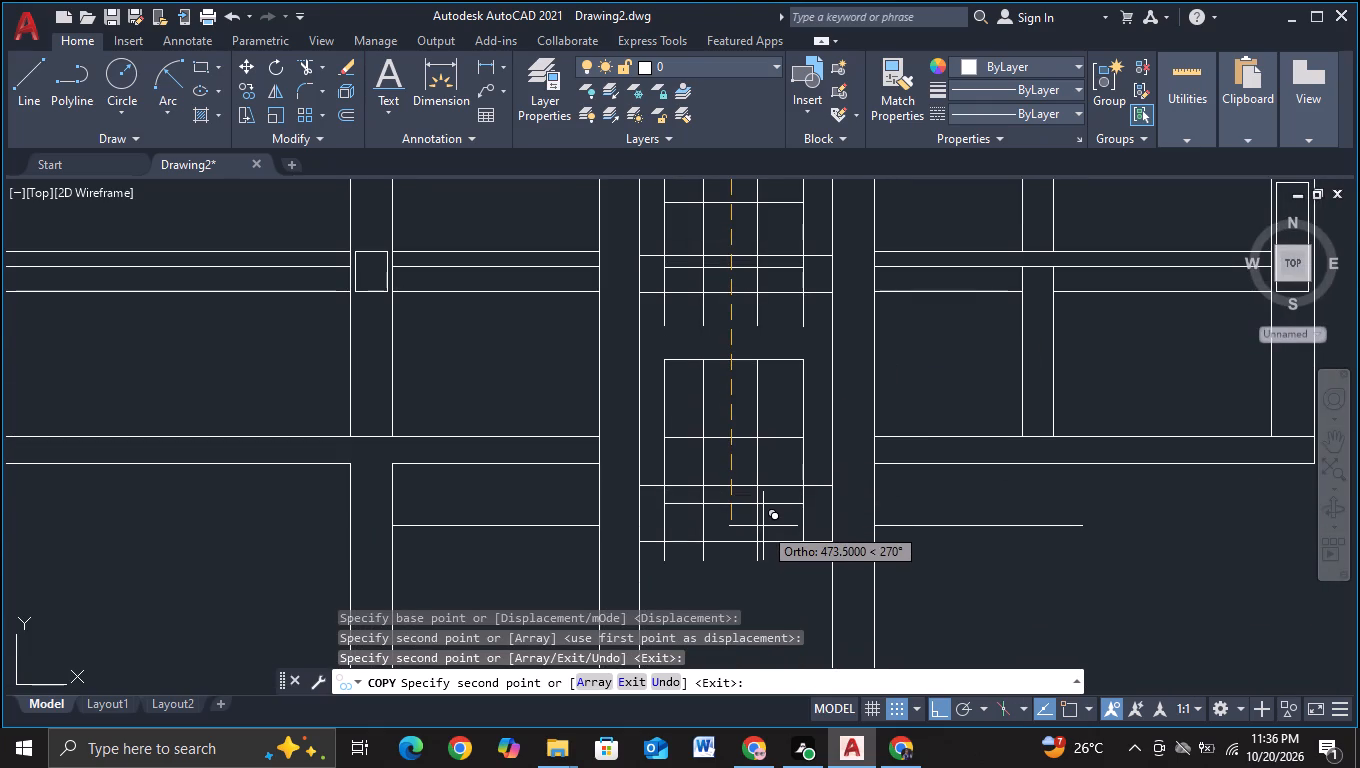
{"action": "left_click", "coordinate": [763, 526]}
{"action": "middle_click_drag", "start_coordinate": [763, 541], "coordinate": [761, 411]}
{"action": "scroll", "coordinate": [764, 454], "scroll_direction": "down", "scroll_amount": 1}
{"action": "key", "text": "Escape"}
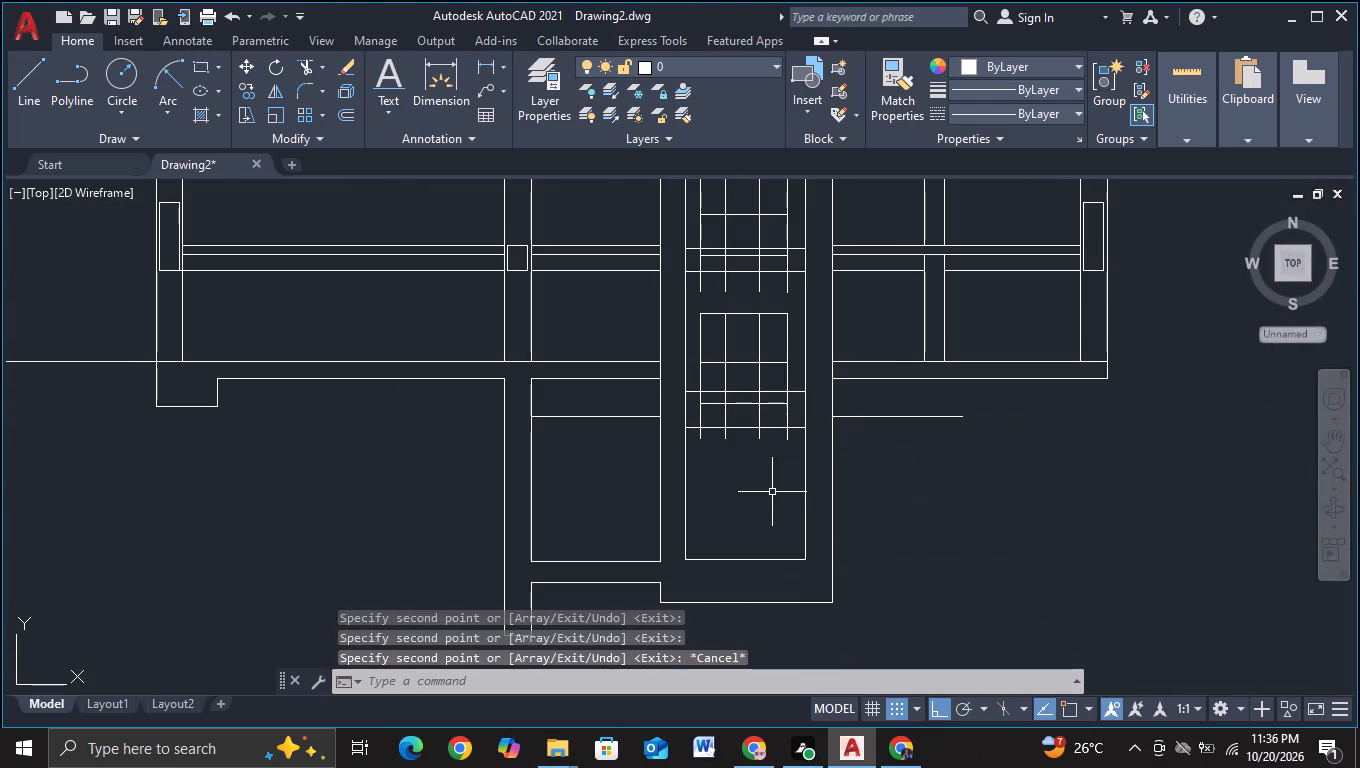
Trim all lines of the lowest grid copy that run through and below the band at its base.
{"action": "left_click", "coordinate": [298, 69]}
{"action": "scroll", "coordinate": [635, 505], "scroll_direction": "up", "scroll_amount": 2}
{"action": "middle_click_drag", "start_coordinate": [762, 441], "coordinate": [761, 456]}
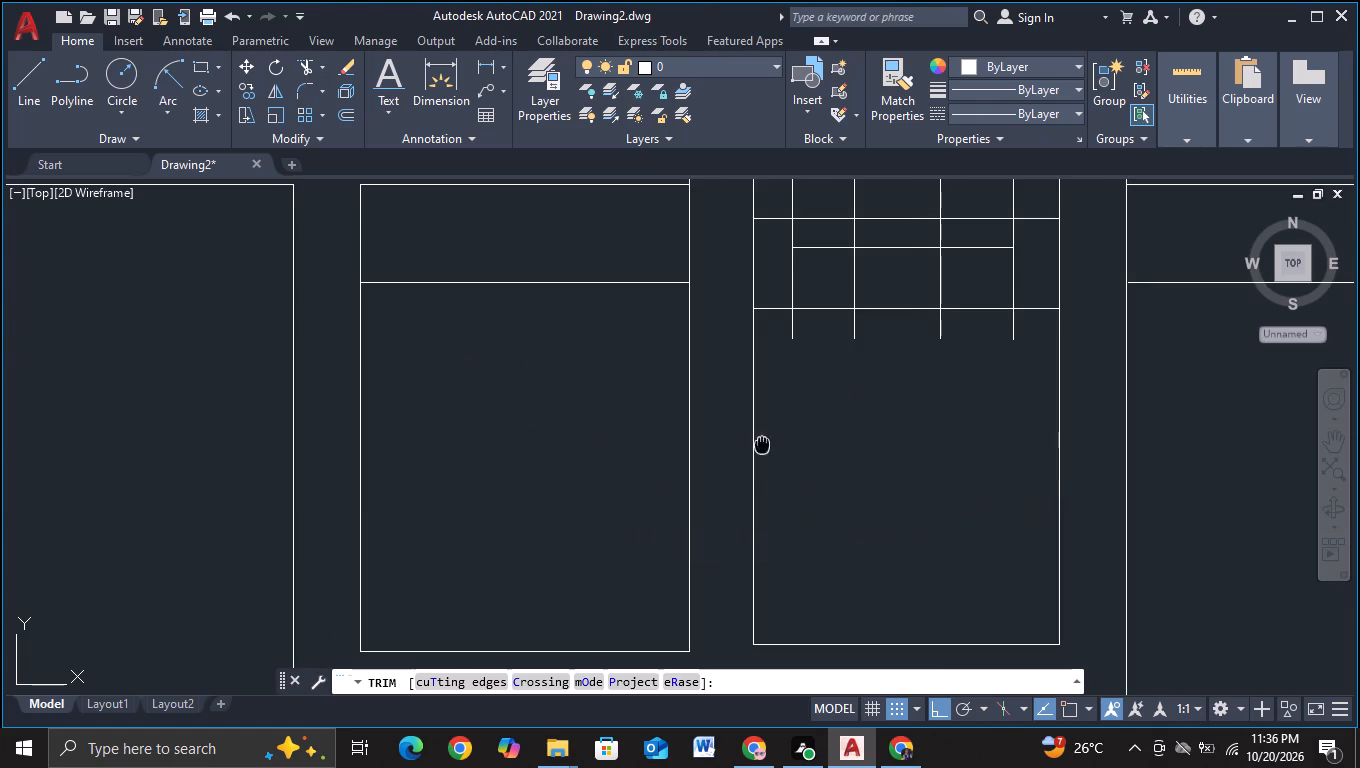
{"action": "middle_click_drag", "start_coordinate": [761, 456], "coordinate": [616, 595]}
{"action": "left_click_drag", "start_coordinate": [634, 393], "coordinate": [738, 389]}
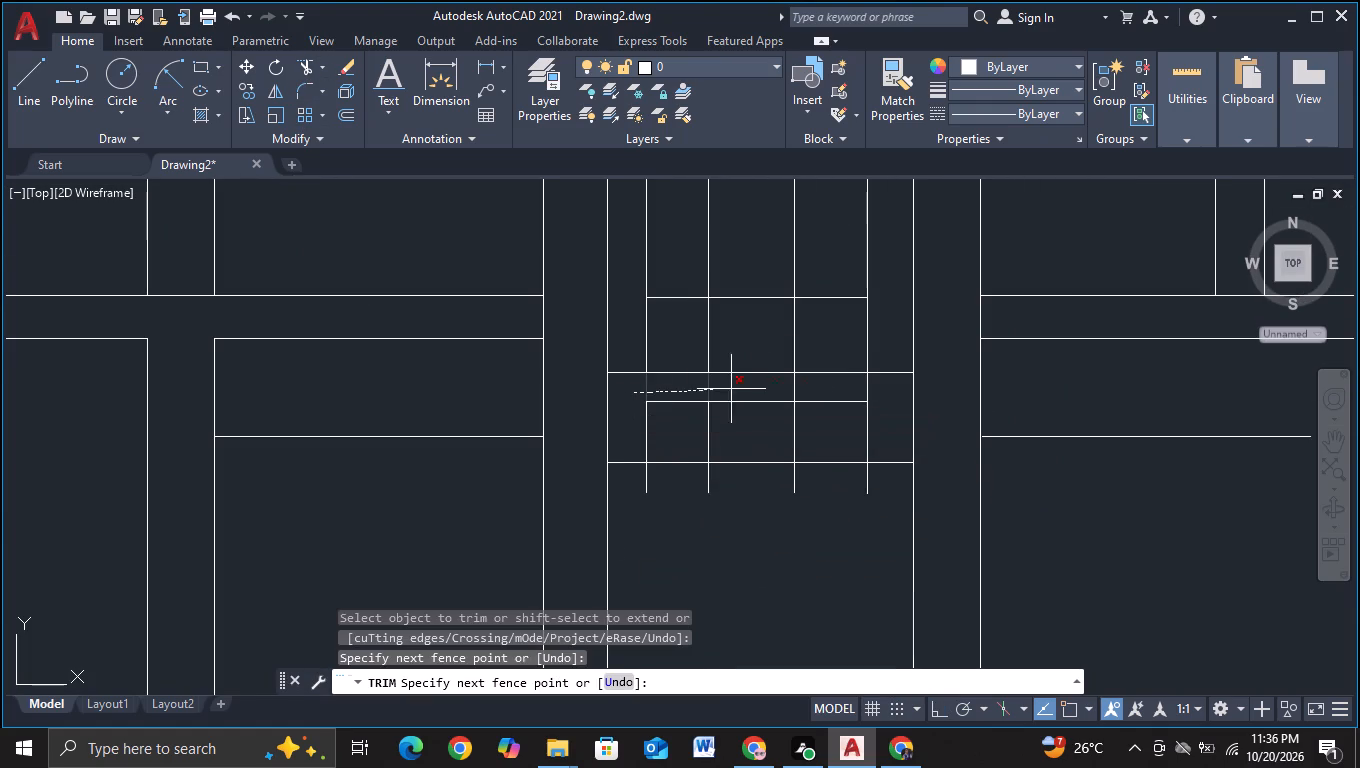
{"action": "left_click_drag", "start_coordinate": [738, 389], "coordinate": [879, 389]}
{"action": "left_click_drag", "start_coordinate": [625, 428], "coordinate": [871, 419]}
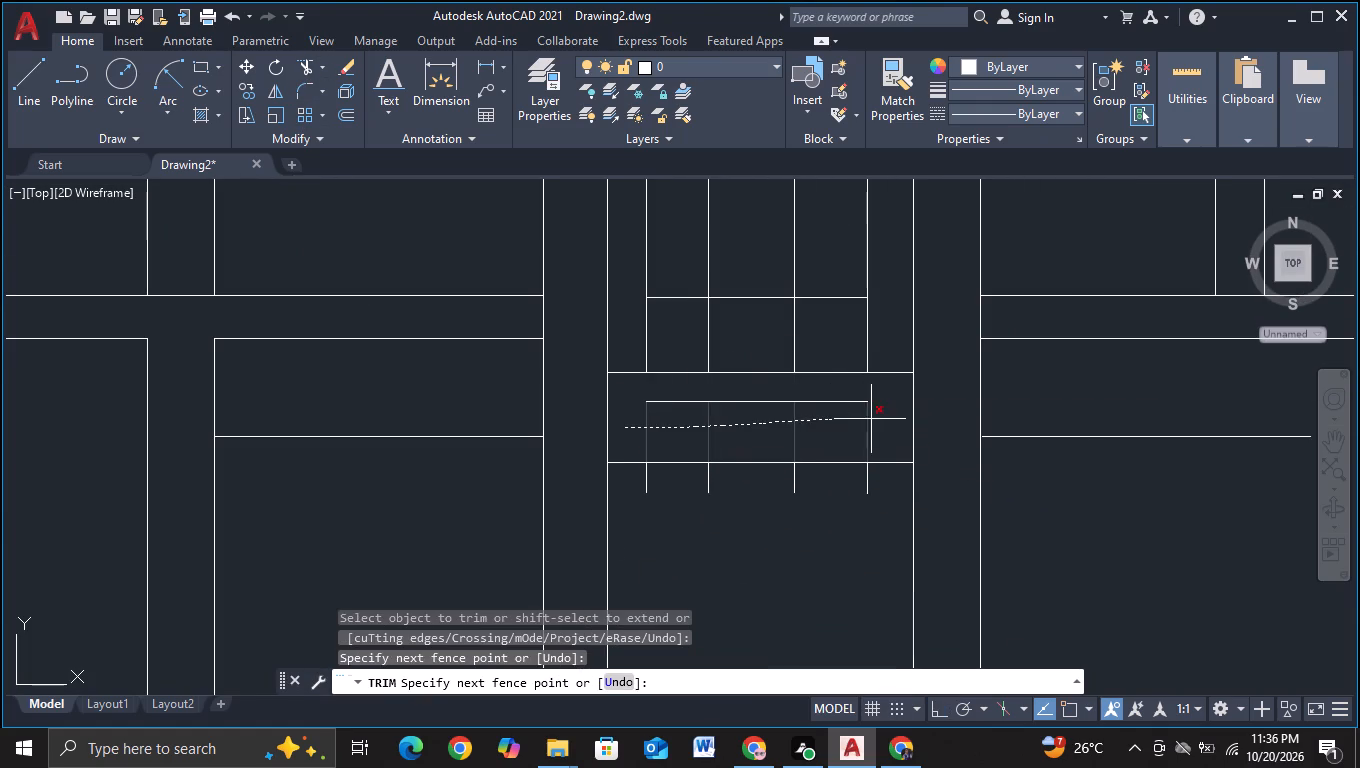
{"action": "left_click_drag", "start_coordinate": [871, 419], "coordinate": [873, 419]}
{"action": "left_click_drag", "start_coordinate": [740, 392], "coordinate": [743, 430]}
{"action": "left_click_drag", "start_coordinate": [632, 480], "coordinate": [686, 476]}
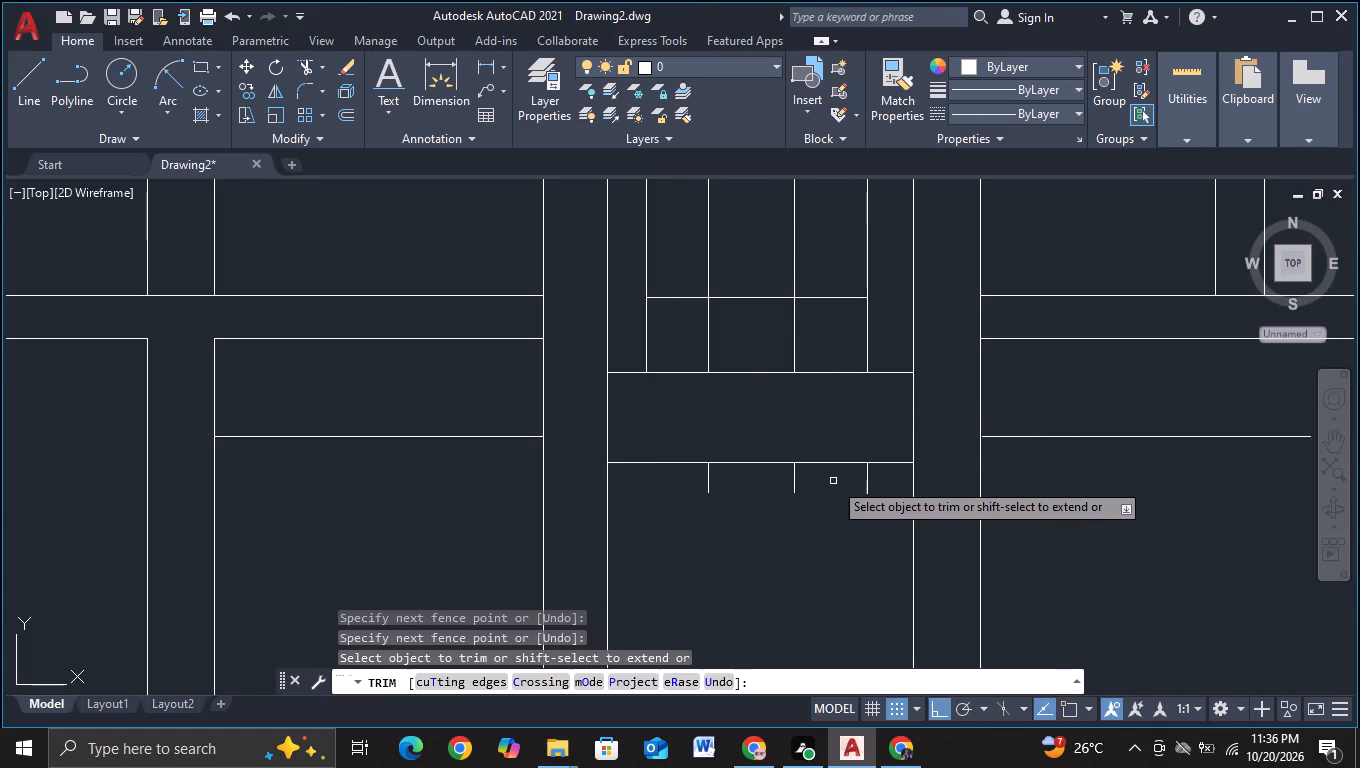
{"action": "left_click", "coordinate": [877, 478]}
{"action": "left_click", "coordinate": [691, 480]}
Trim all lines of the second-lowest grid copy that run through and below the band at its base.
{"action": "scroll", "coordinate": [798, 481], "scroll_direction": "down", "scroll_amount": 1}
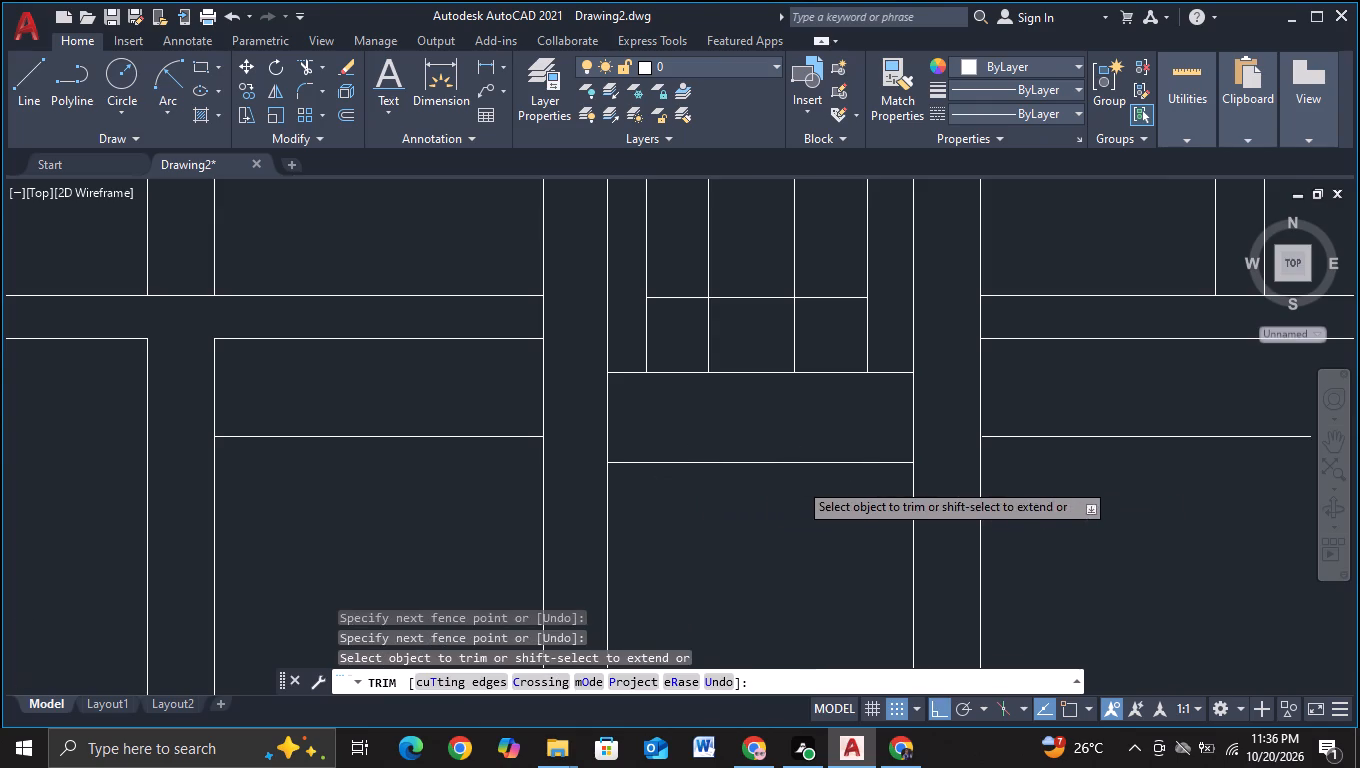
{"action": "scroll", "coordinate": [798, 481], "scroll_direction": "down", "scroll_amount": 1}
{"action": "middle_click_drag", "start_coordinate": [802, 488], "coordinate": [751, 614]}
{"action": "scroll", "coordinate": [725, 571], "scroll_direction": "up", "scroll_amount": 2}
{"action": "scroll", "coordinate": [740, 361], "scroll_direction": "down", "scroll_amount": 1}
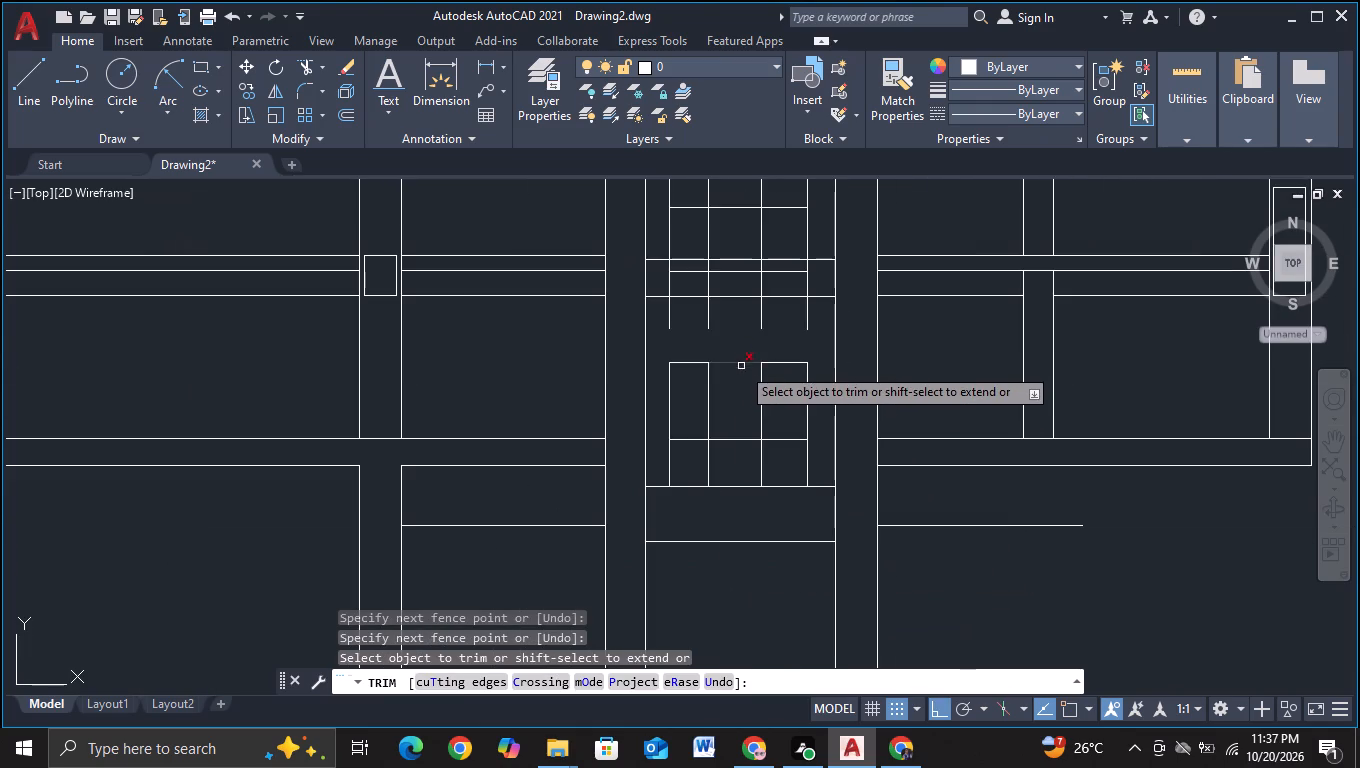
{"action": "scroll", "coordinate": [742, 393], "scroll_direction": "down", "scroll_amount": 1}
{"action": "middle_click_drag", "start_coordinate": [743, 403], "coordinate": [724, 536]}
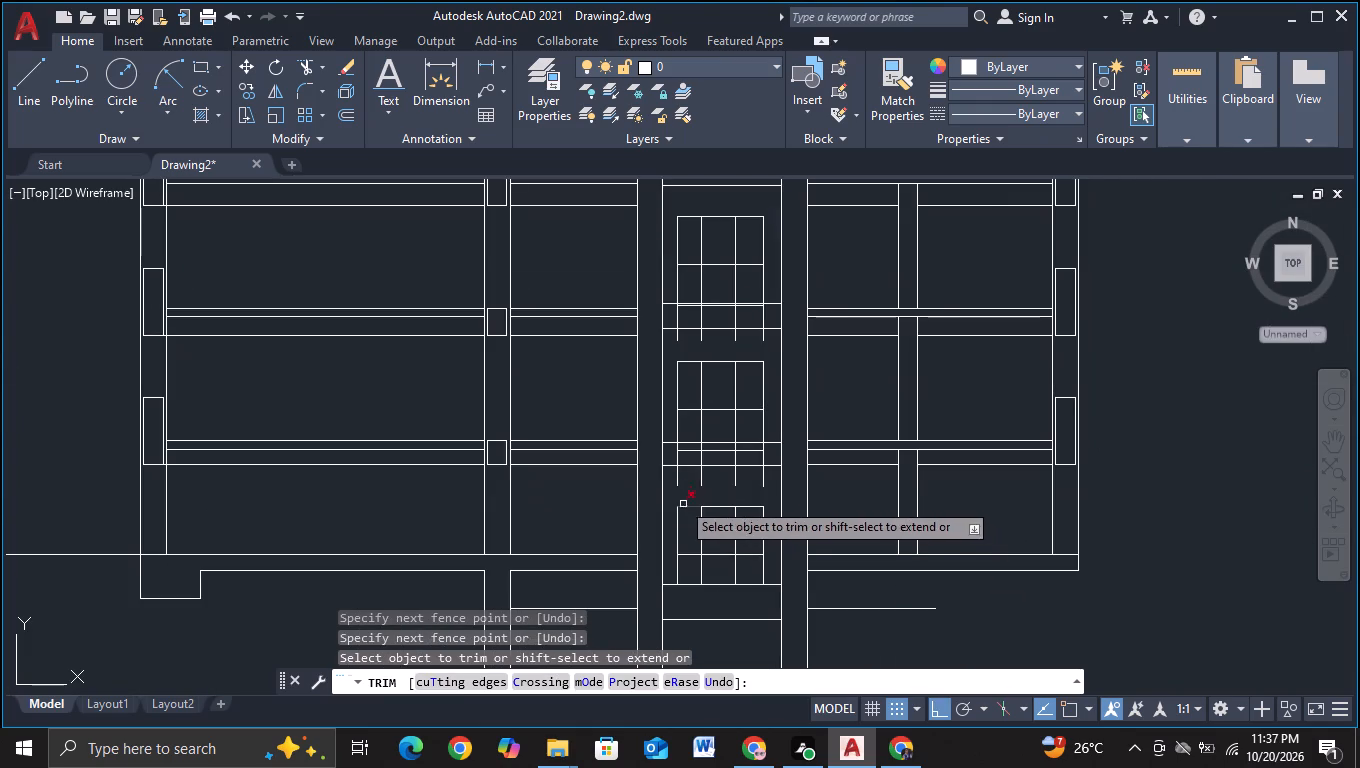
{"action": "left_click", "coordinate": [670, 477]}
{"action": "left_click", "coordinate": [772, 476]}
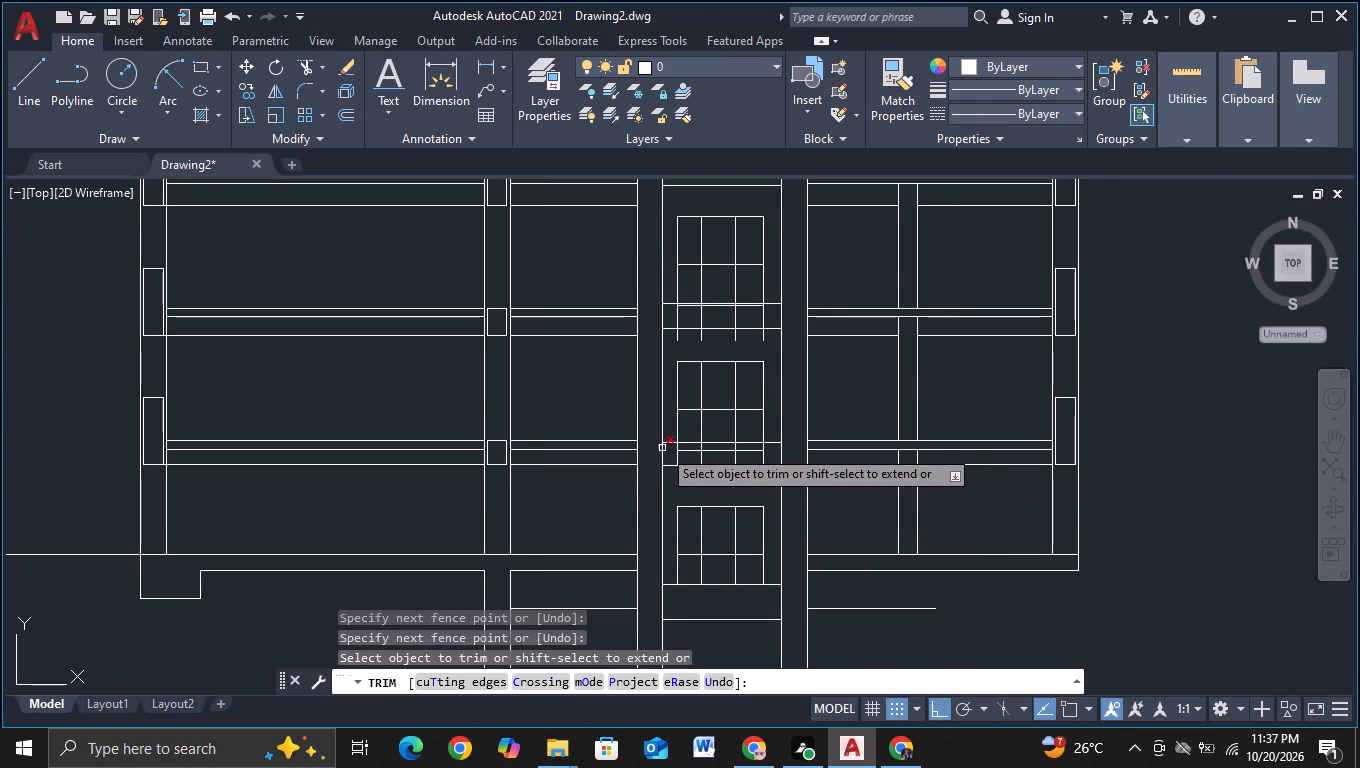
{"action": "left_click", "coordinate": [674, 451]}
{"action": "left_click", "coordinate": [761, 454]}
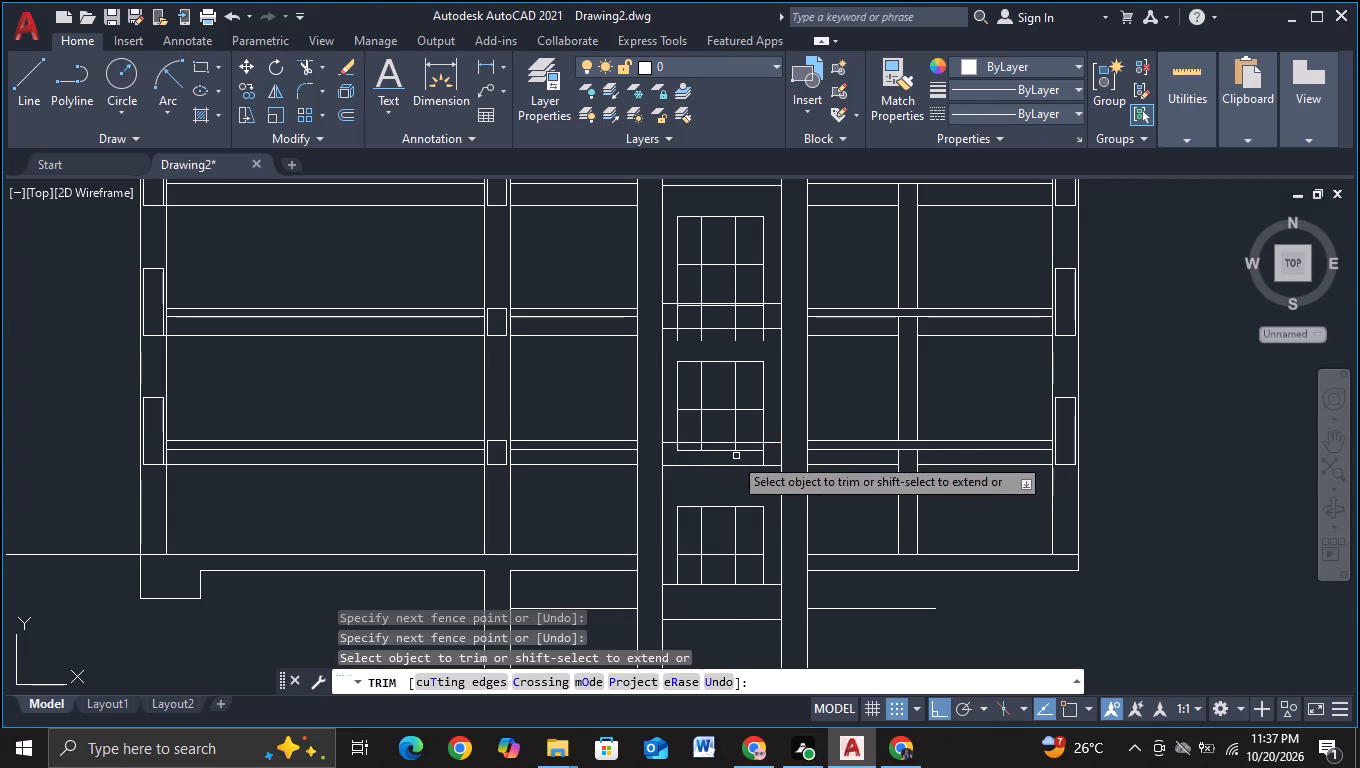
{"action": "left_click", "coordinate": [721, 452]}
{"action": "left_click", "coordinate": [686, 452]}
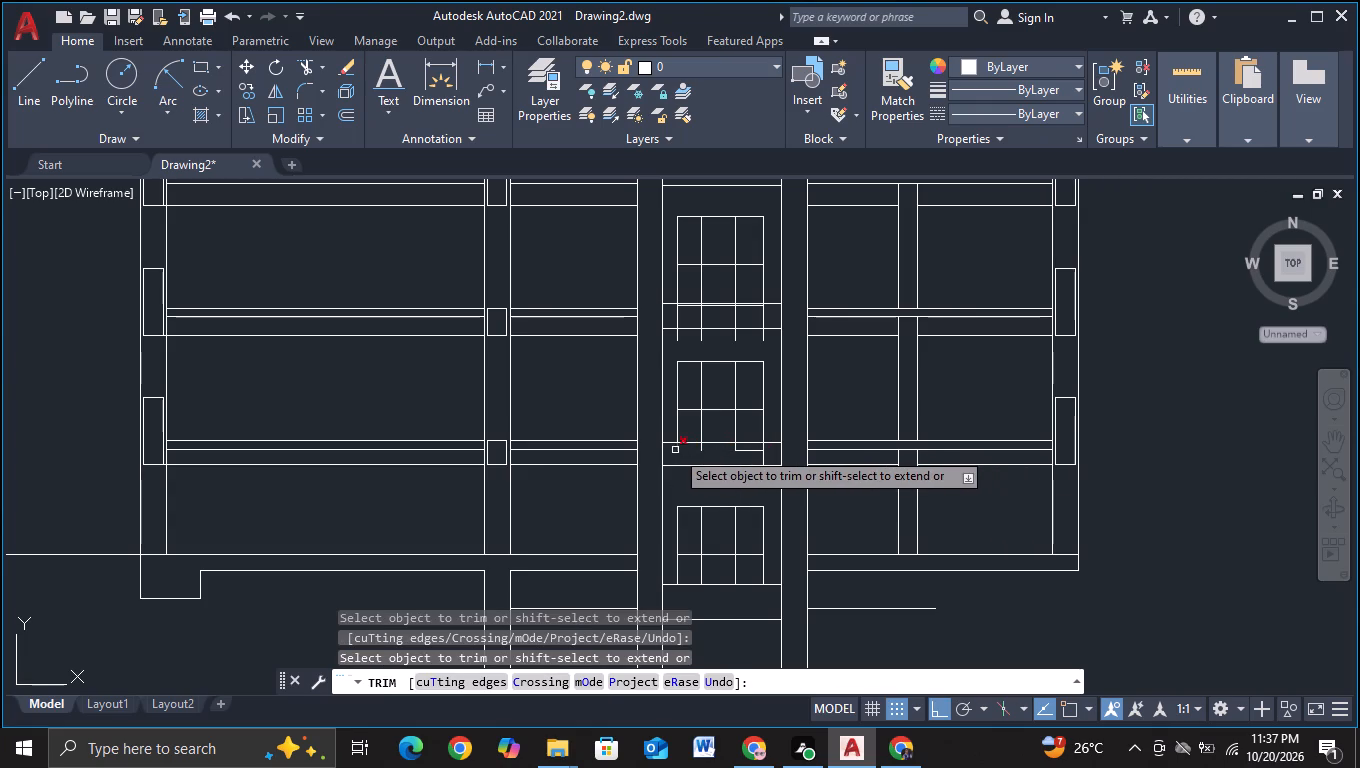
{"action": "left_click", "coordinate": [675, 450]}
{"action": "left_click_drag", "start_coordinate": [691, 449], "coordinate": [767, 450]}
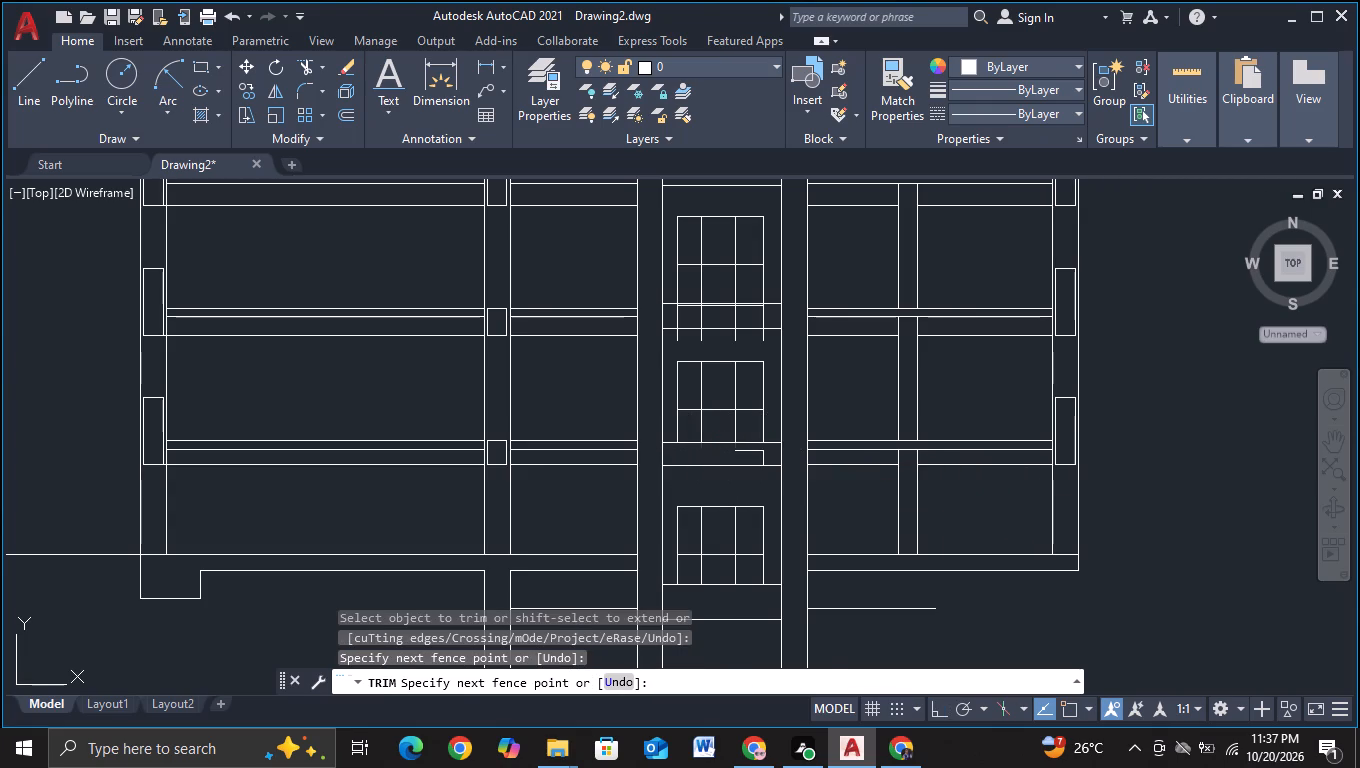
{"action": "scroll", "coordinate": [767, 450], "scroll_direction": "up", "scroll_amount": 1}
{"action": "left_click_drag", "start_coordinate": [738, 465], "coordinate": [774, 466]}
{"action": "left_click_drag", "start_coordinate": [740, 462], "coordinate": [739, 451]}
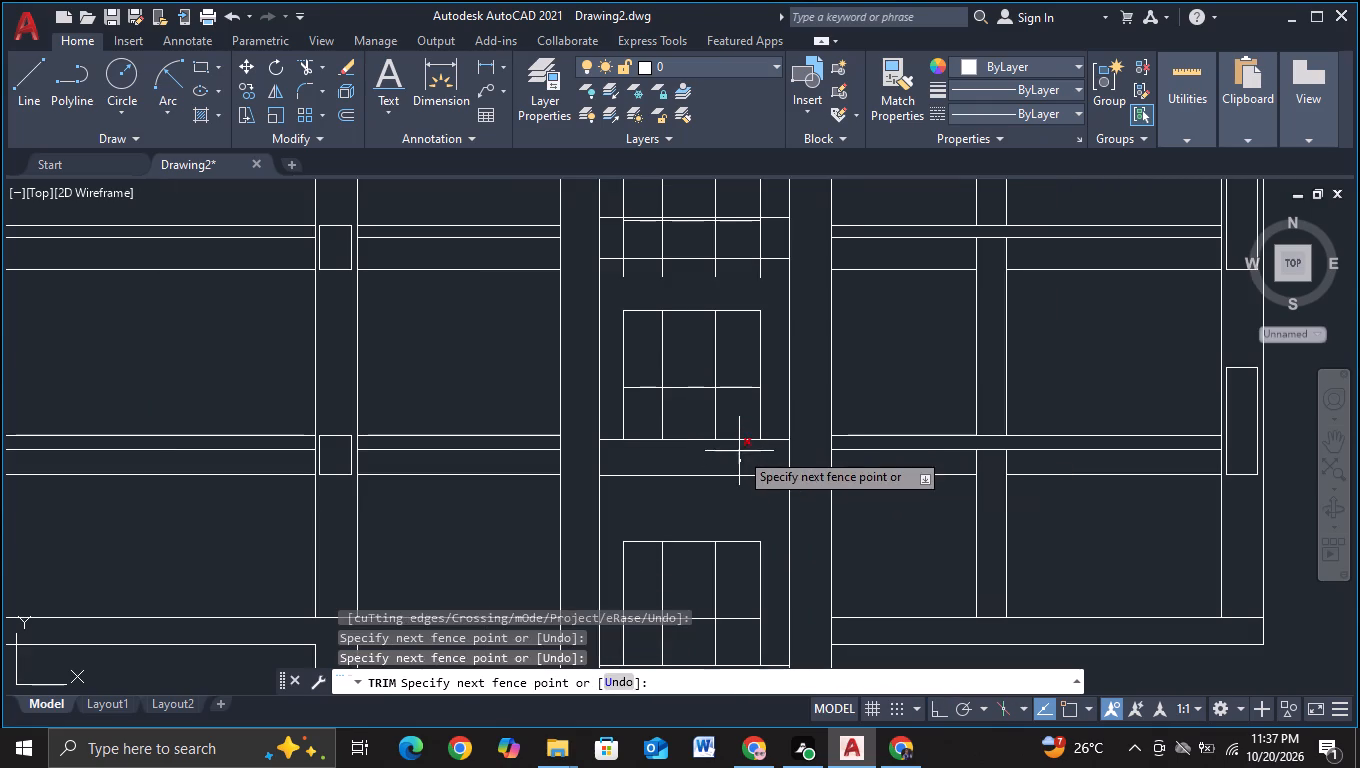
{"action": "left_click", "coordinate": [739, 451]}
{"action": "scroll", "coordinate": [739, 451], "scroll_direction": "down", "scroll_amount": 2}
{"action": "scroll", "coordinate": [699, 391], "scroll_direction": "up", "scroll_amount": 1}
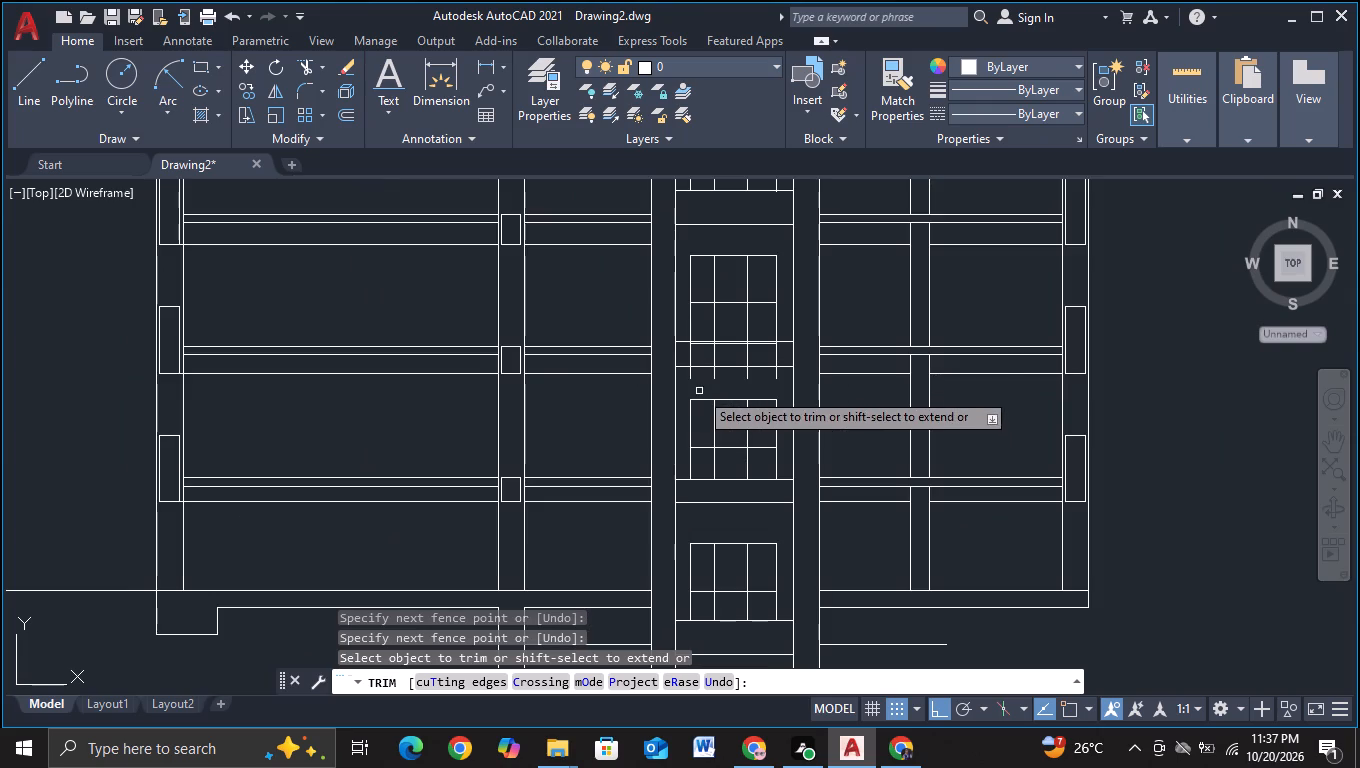
Trim the vertical lines of the next grid copy up the shaft that run through and below the band at its base.
{"action": "left_click", "coordinate": [685, 357]}
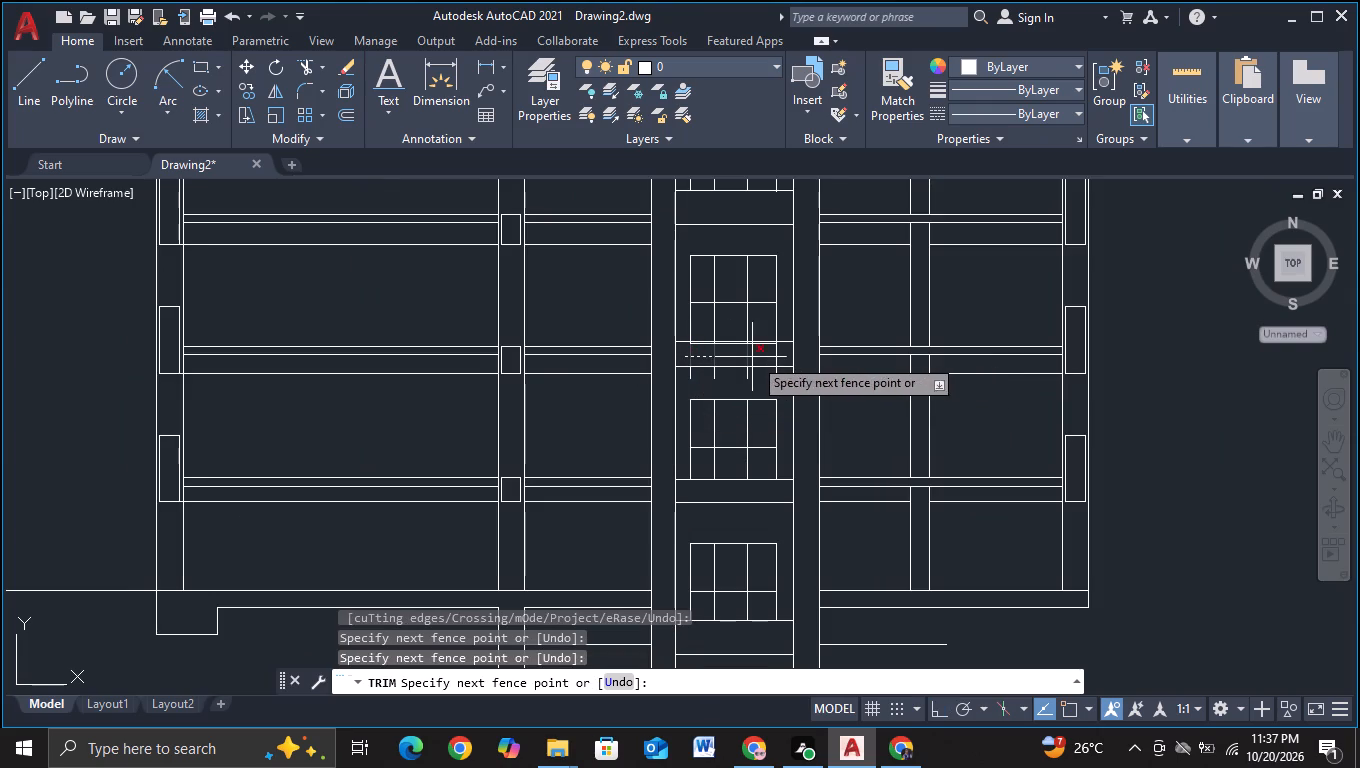
{"action": "left_click", "coordinate": [774, 358]}
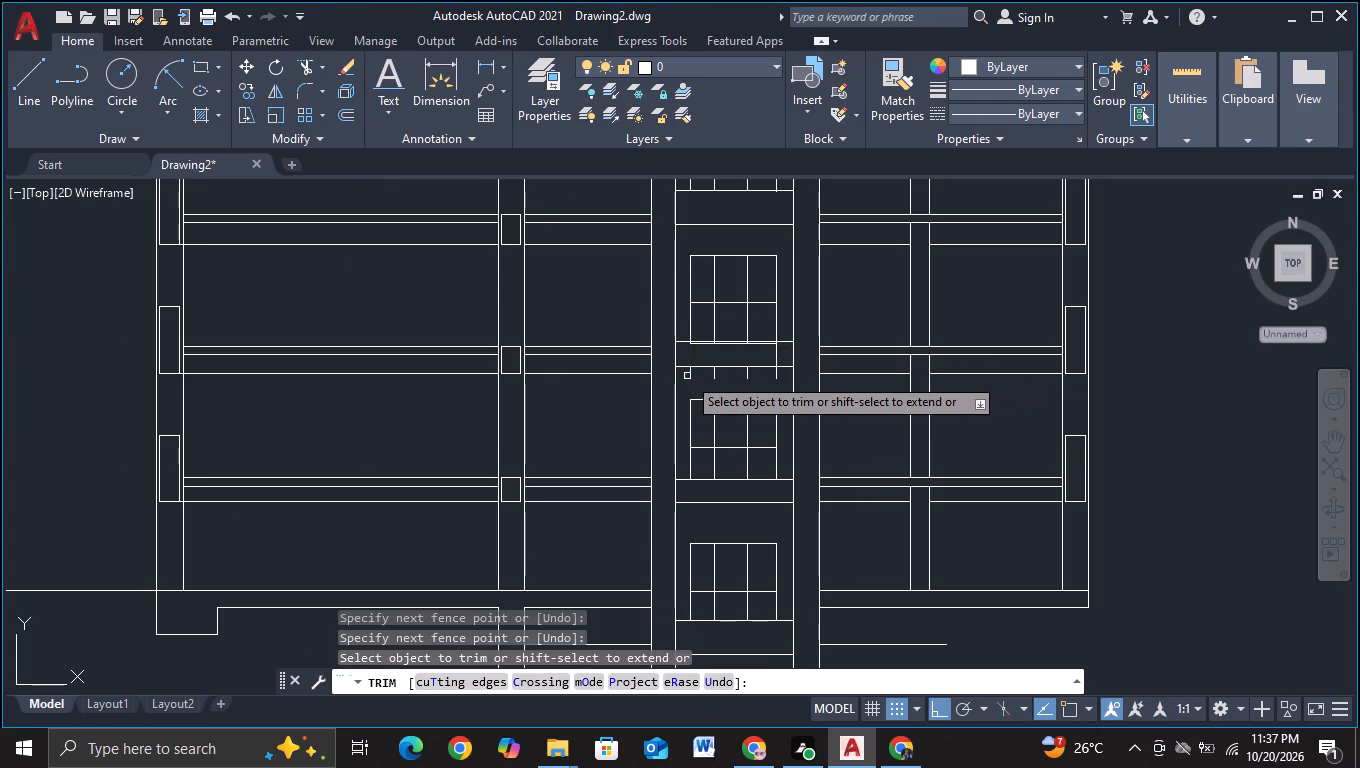
{"action": "left_click", "coordinate": [687, 376]}
{"action": "left_click", "coordinate": [777, 379]}
{"action": "left_click", "coordinate": [773, 366]}
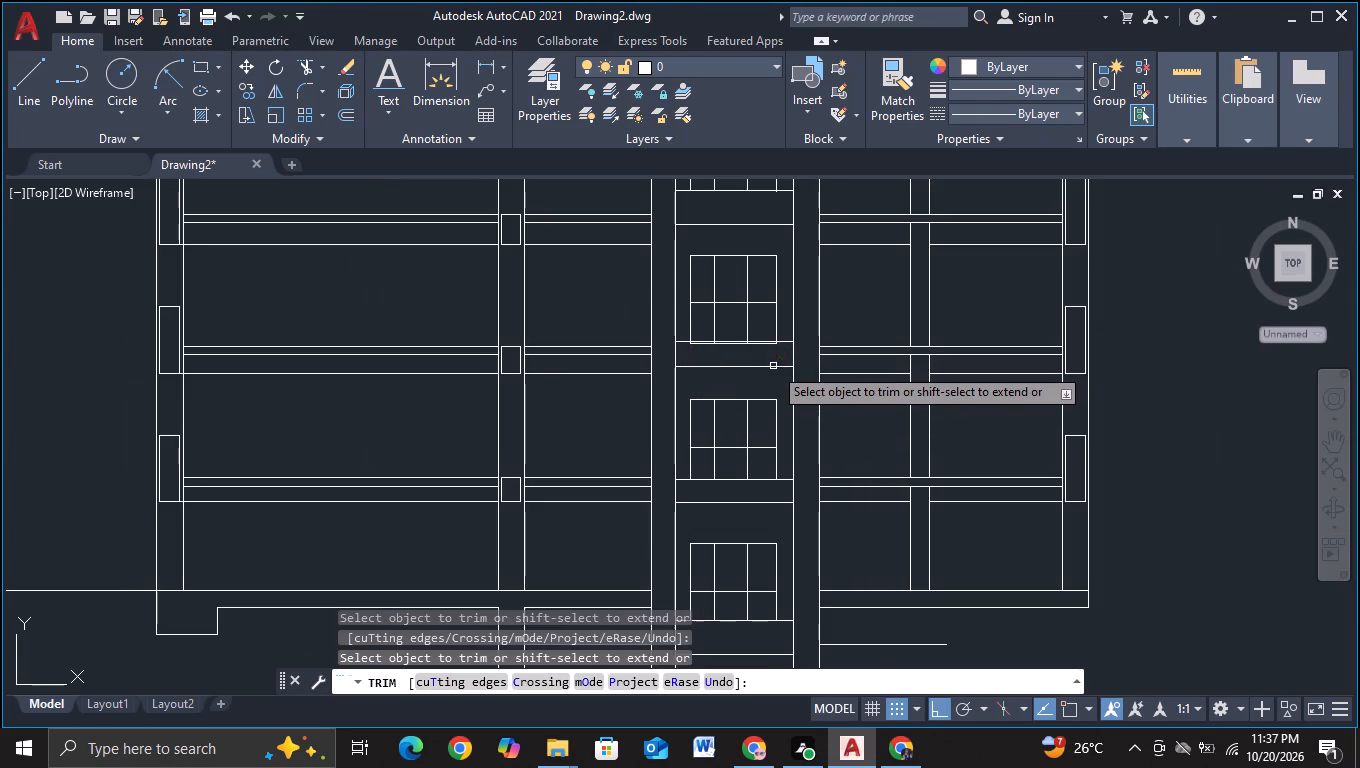
Trim that grid's bottom edge and the short line stubs projecting just below the band's upper line.
{"action": "scroll", "coordinate": [737, 360], "scroll_direction": "up", "scroll_amount": 2}
{"action": "left_click", "coordinate": [718, 322]}
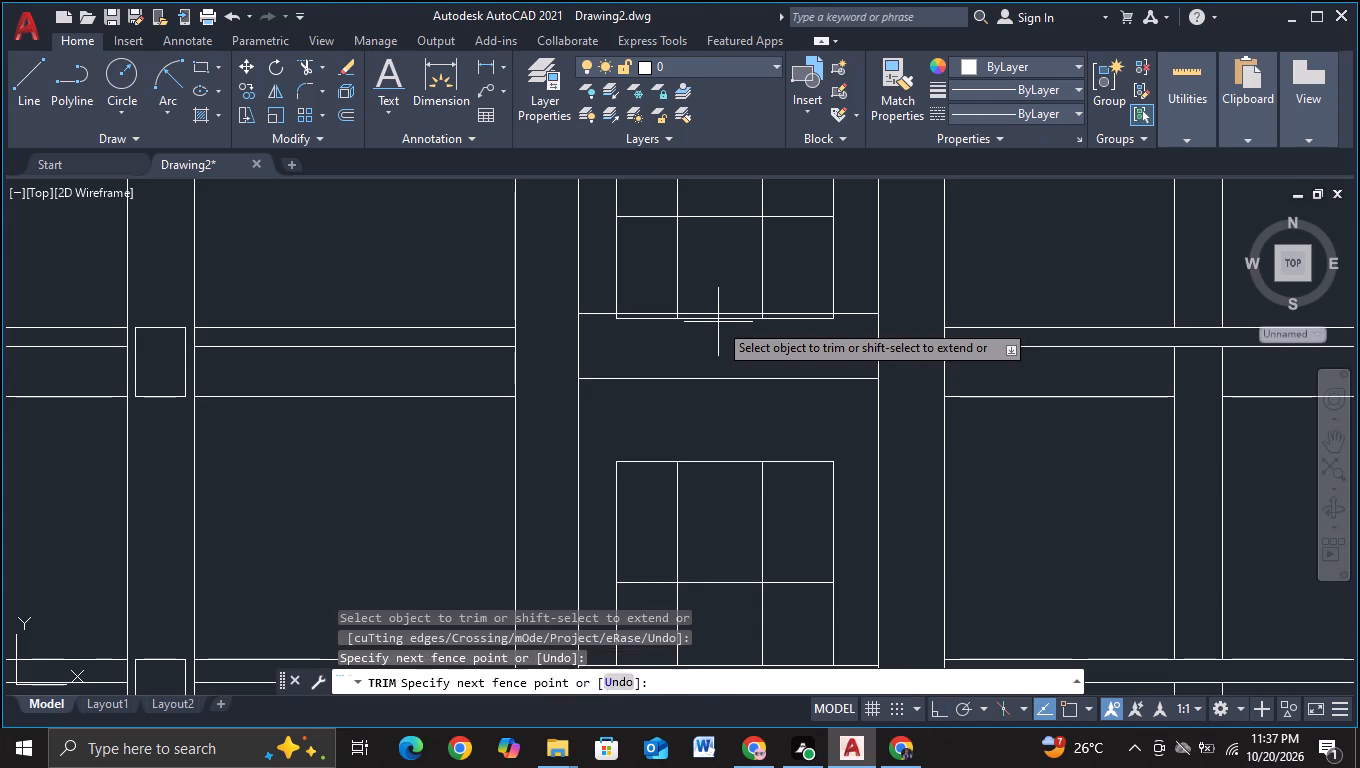
{"action": "left_click", "coordinate": [718, 321]}
{"action": "left_click", "coordinate": [664, 321]}
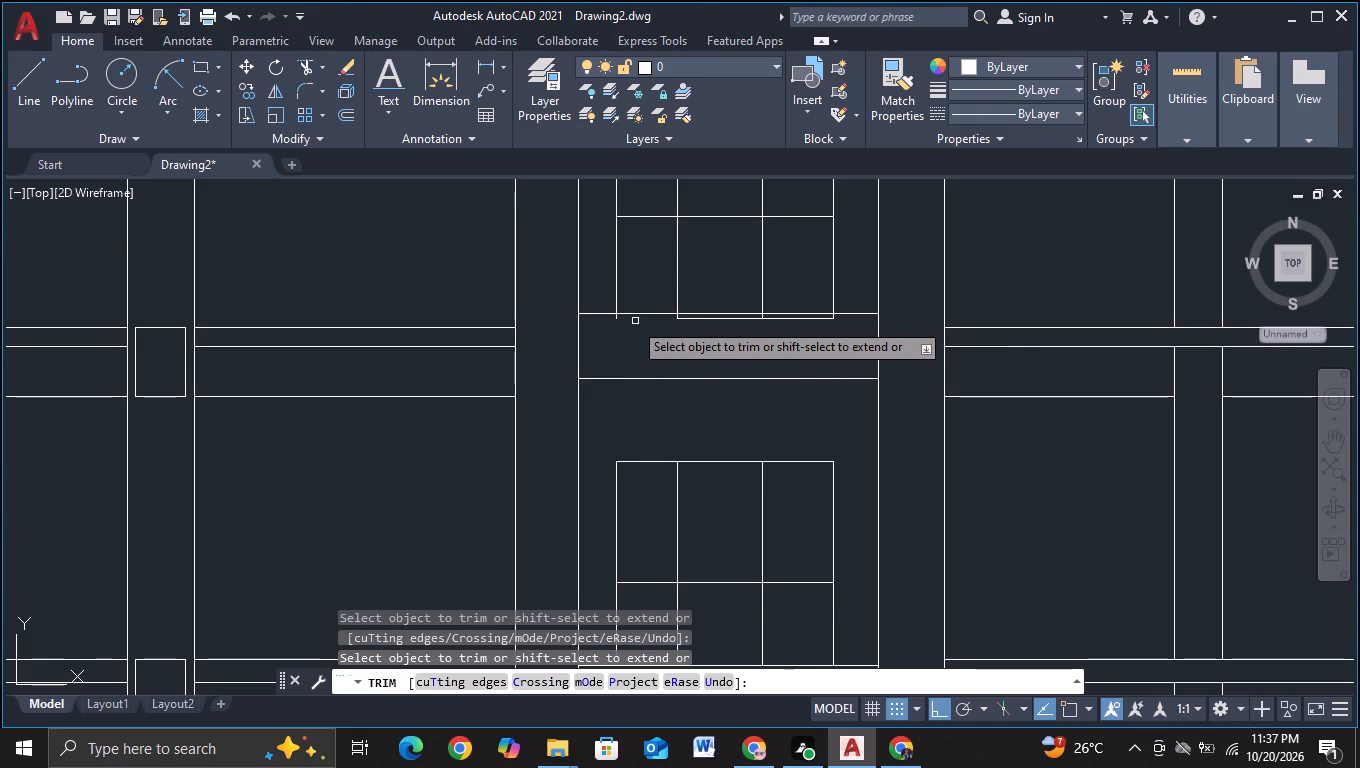
{"action": "left_click", "coordinate": [615, 319]}
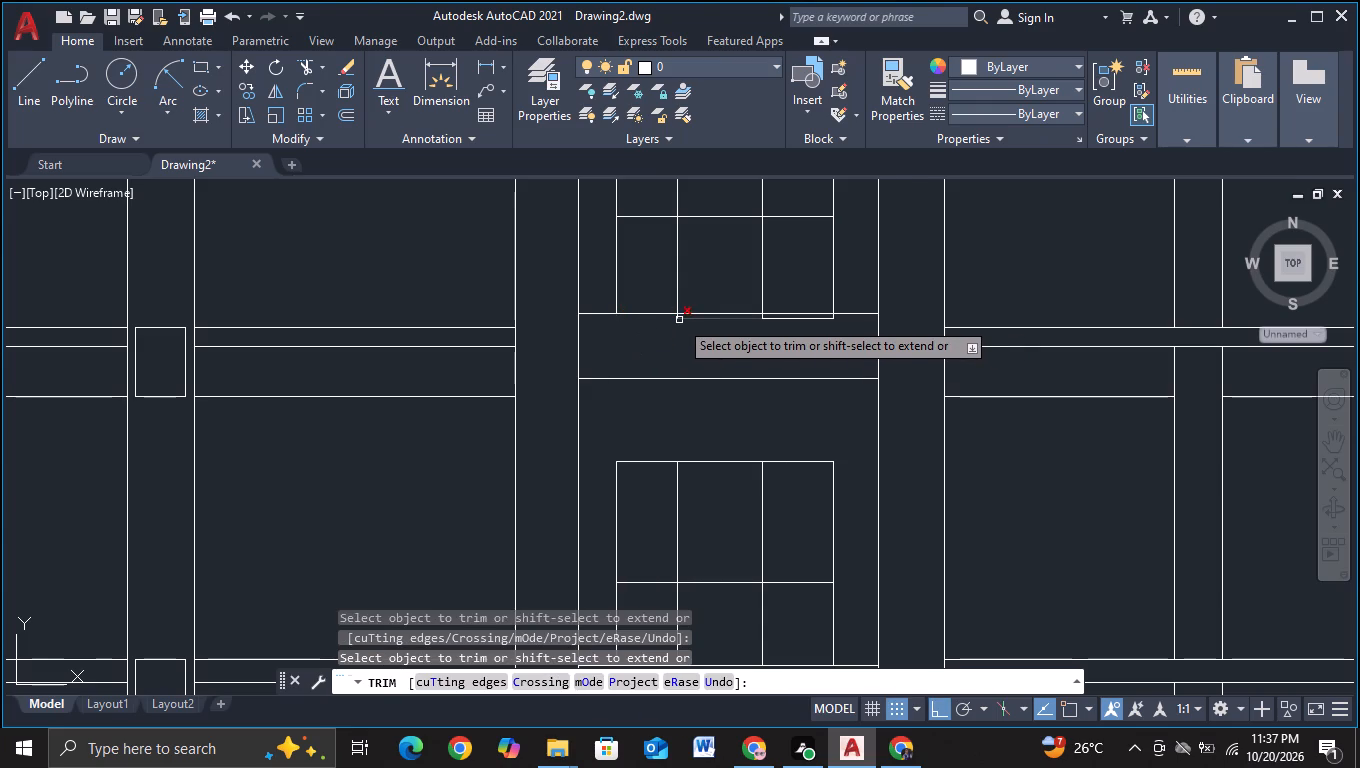
{"action": "left_click", "coordinate": [679, 320]}
{"action": "scroll", "coordinate": [702, 336], "scroll_direction": "up", "scroll_amount": 2}
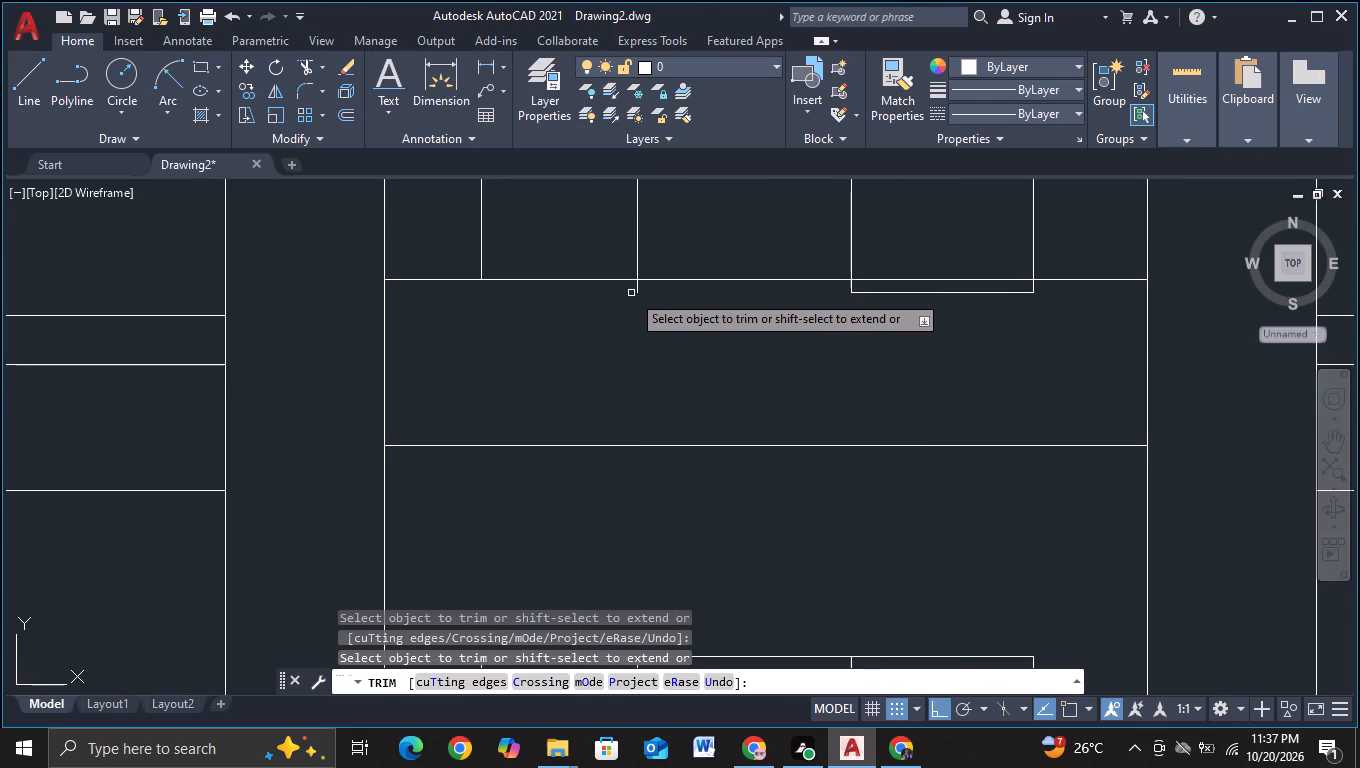
{"action": "left_click", "coordinate": [629, 287]}
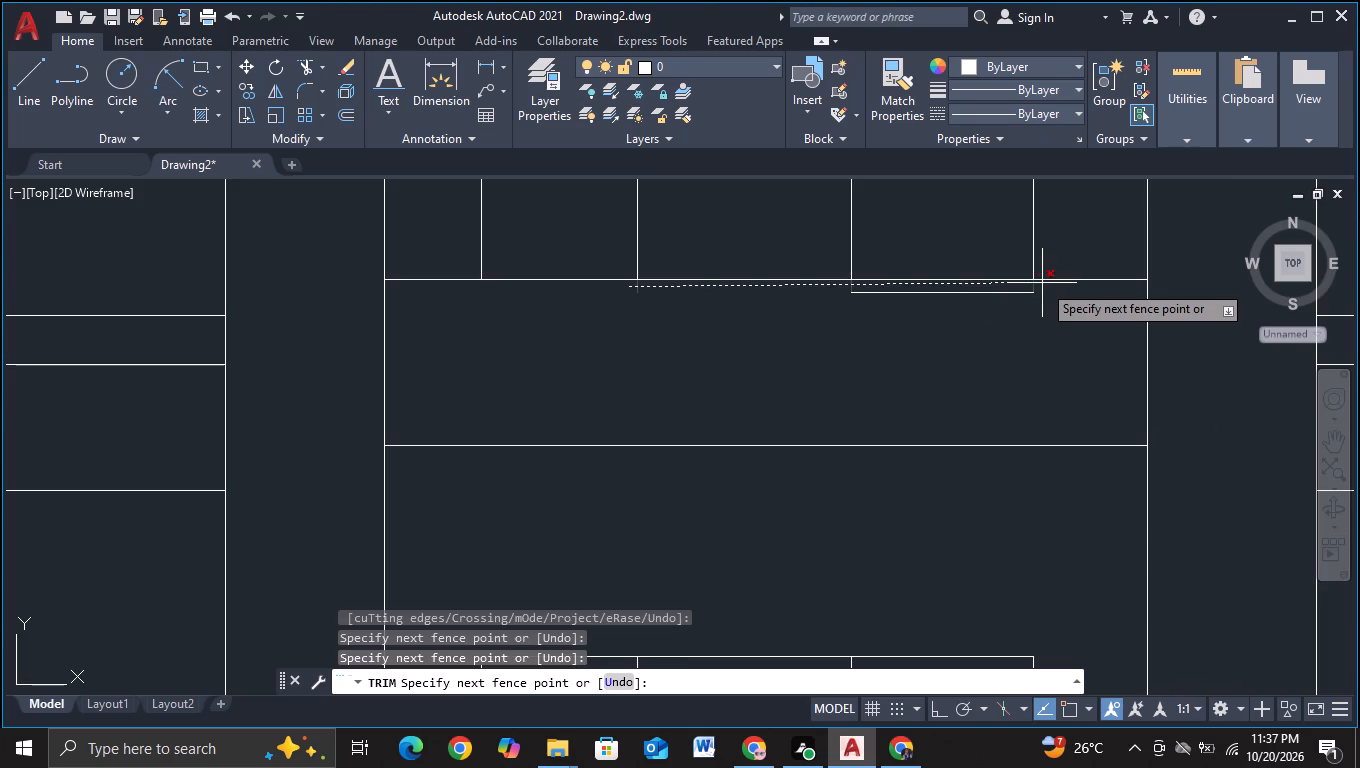
{"action": "left_click", "coordinate": [1044, 285]}
{"action": "left_click", "coordinate": [967, 292]}
{"action": "scroll", "coordinate": [982, 331], "scroll_direction": "down", "scroll_amount": 4}
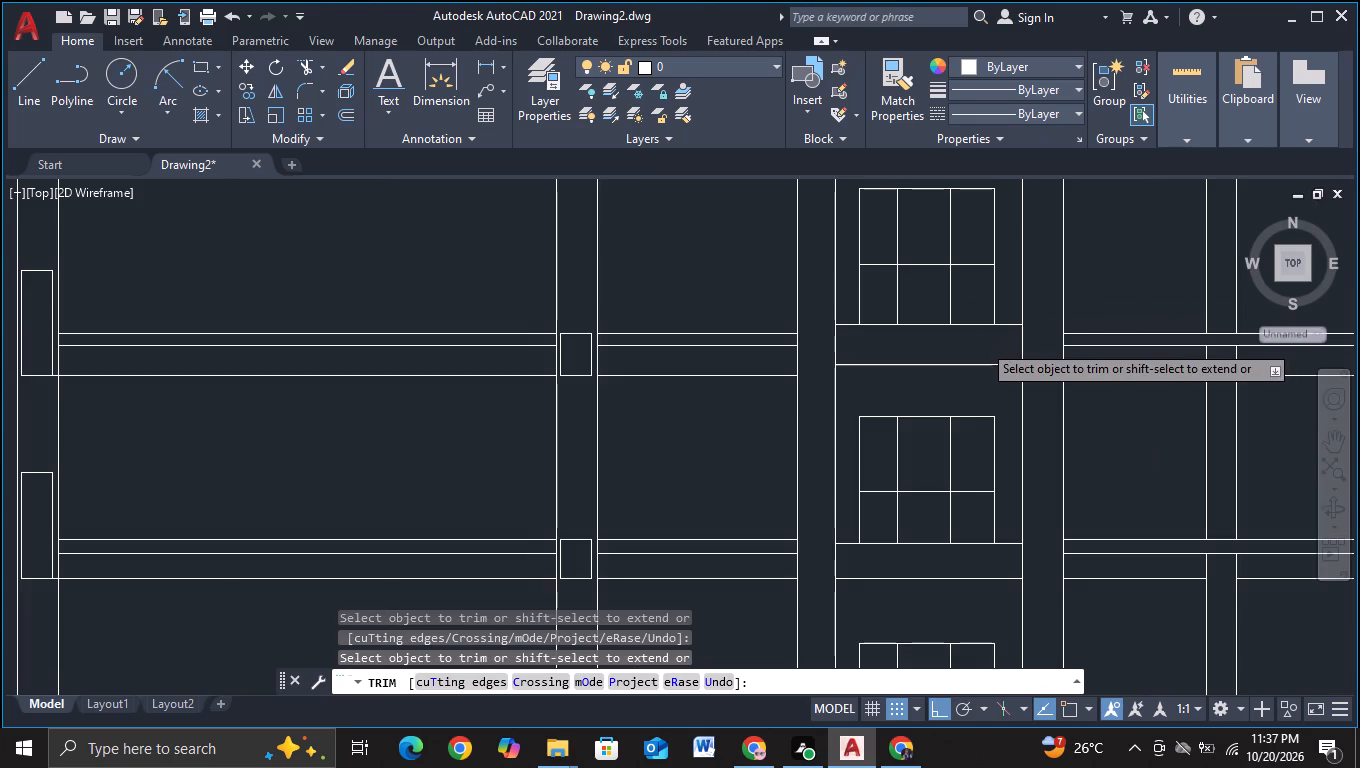
{"action": "scroll", "coordinate": [982, 343], "scroll_direction": "down", "scroll_amount": 1}
{"action": "middle_click_drag", "start_coordinate": [1109, 601], "coordinate": [898, 586]}
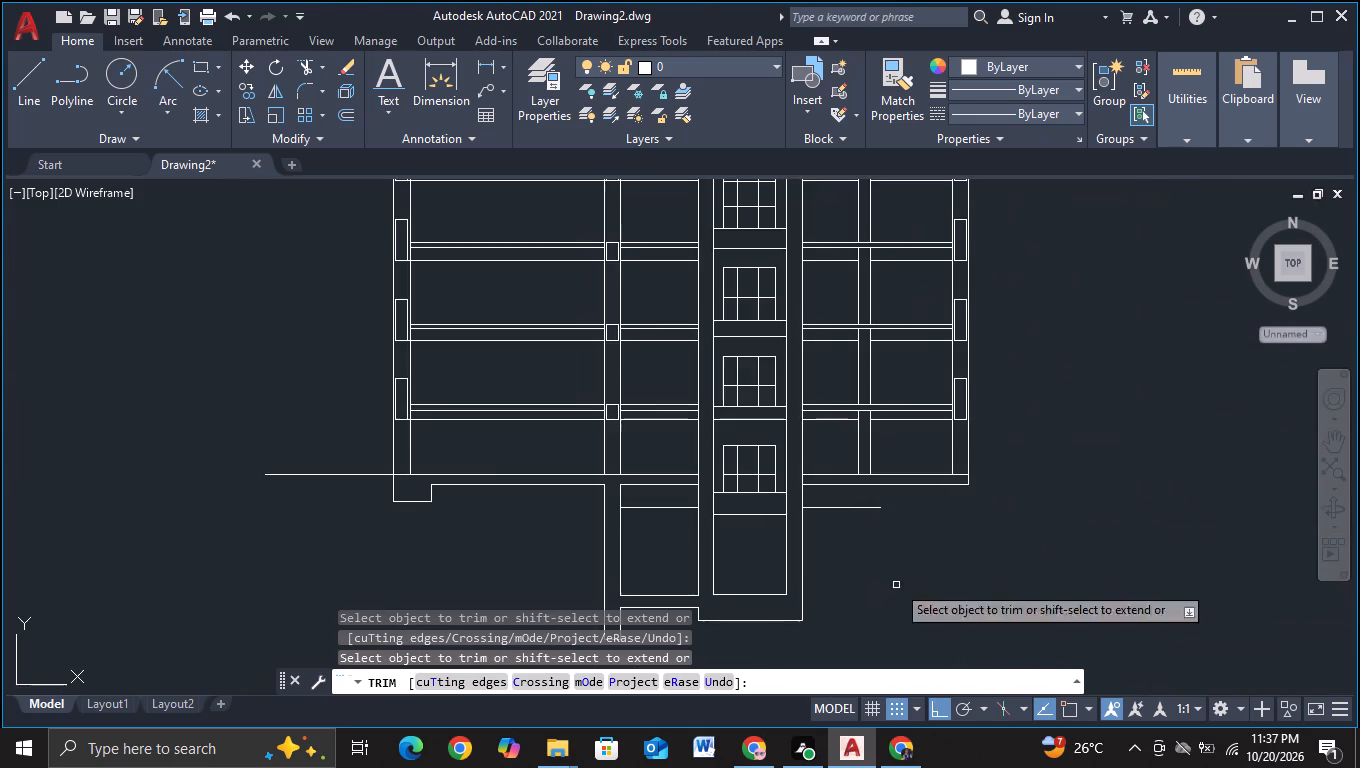
{"action": "key", "text": "Escape"}
Trim the floor band lines crossing the narrow column to the right of the central shaft, on all four levels.
{"action": "scroll", "coordinate": [912, 583], "scroll_direction": "down", "scroll_amount": 2}
{"action": "middle_click_drag", "start_coordinate": [927, 592], "coordinate": [779, 535]}
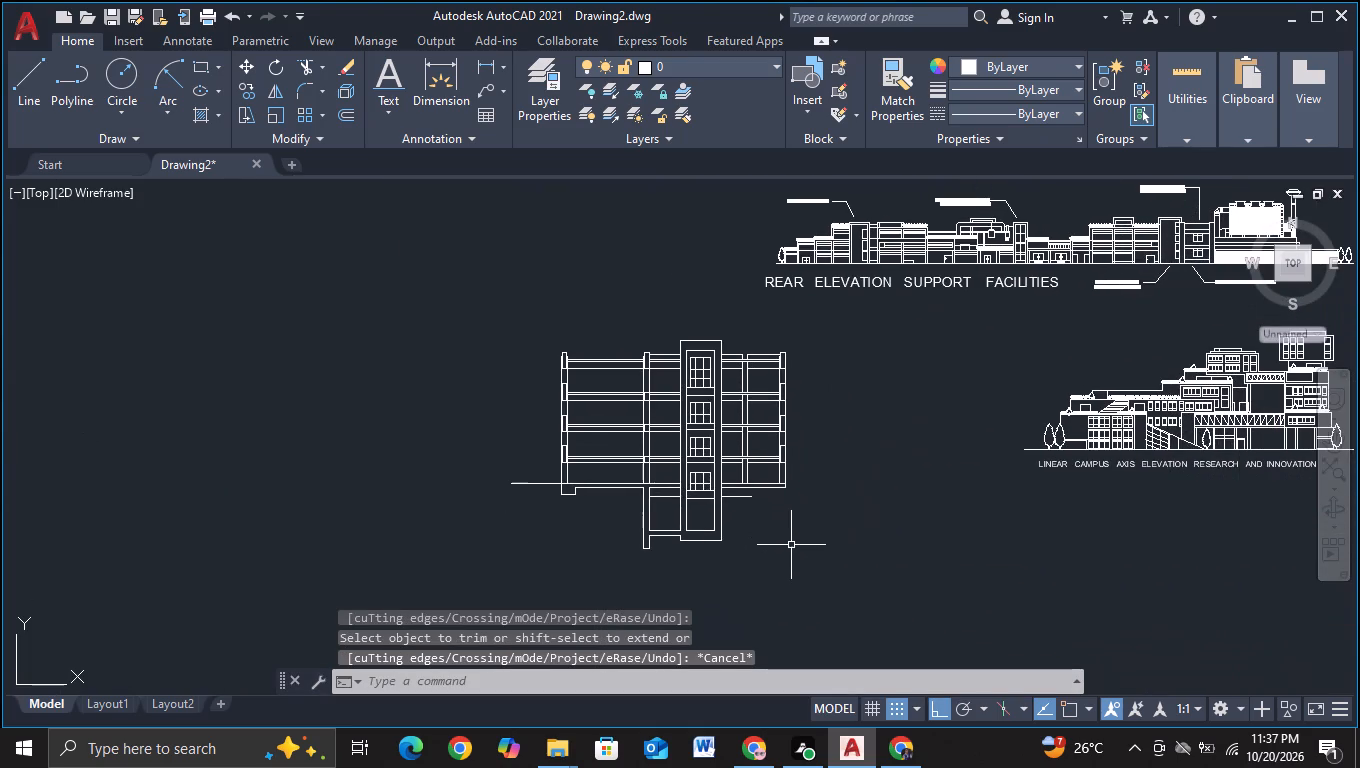
{"action": "middle_click_drag", "start_coordinate": [791, 545], "coordinate": [735, 525]}
{"action": "scroll", "coordinate": [731, 529], "scroll_direction": "up", "scroll_amount": 1}
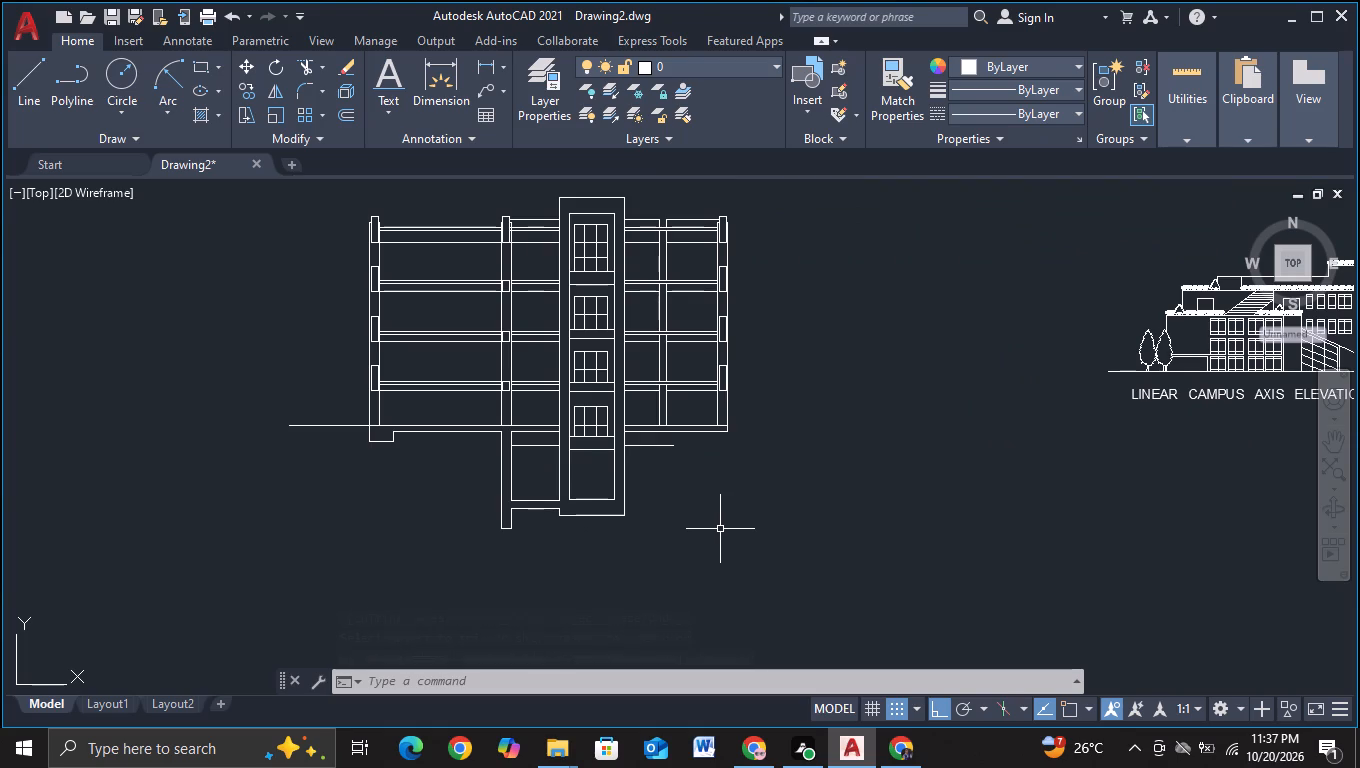
{"action": "left_click", "coordinate": [303, 66]}
{"action": "scroll", "coordinate": [663, 185], "scroll_direction": "up", "scroll_amount": 2}
{"action": "middle_click_drag", "start_coordinate": [735, 376], "coordinate": [709, 242]}
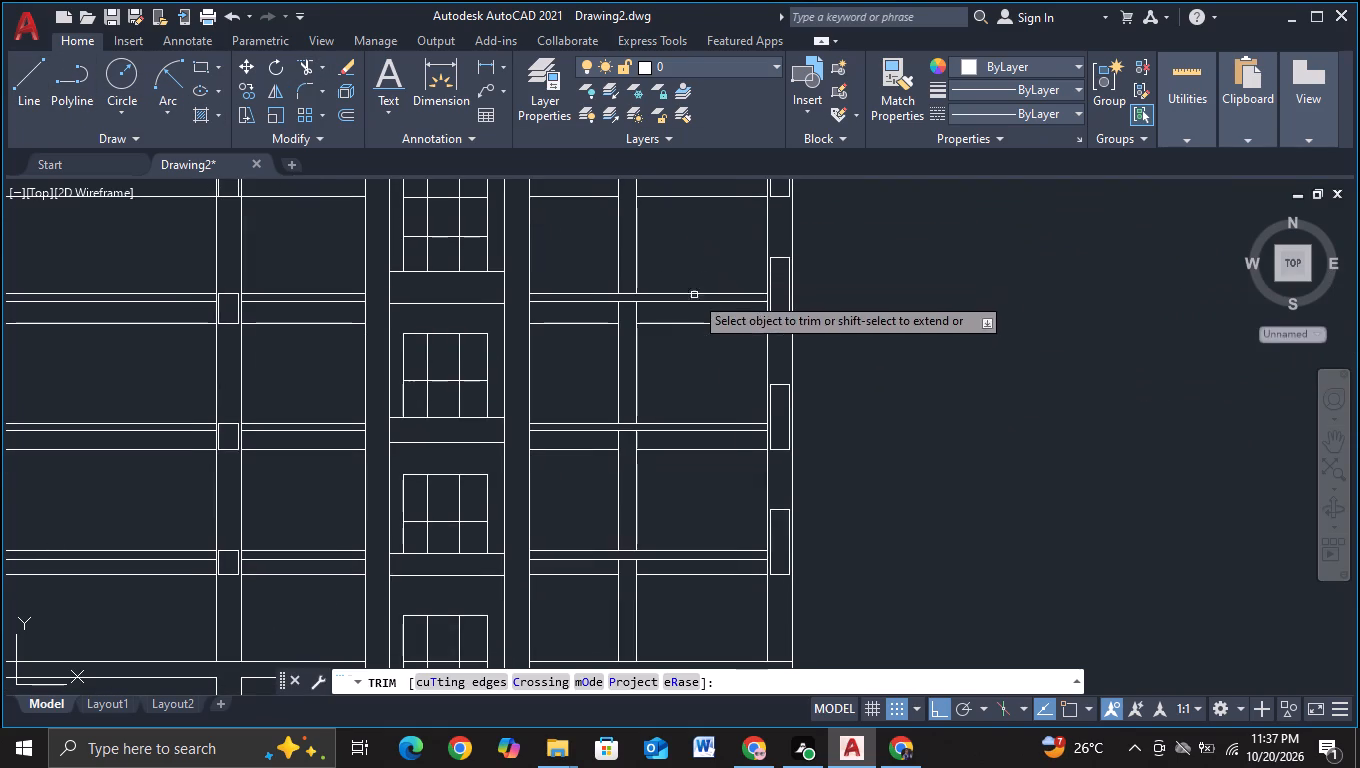
{"action": "middle_click_drag", "start_coordinate": [665, 372], "coordinate": [669, 320]}
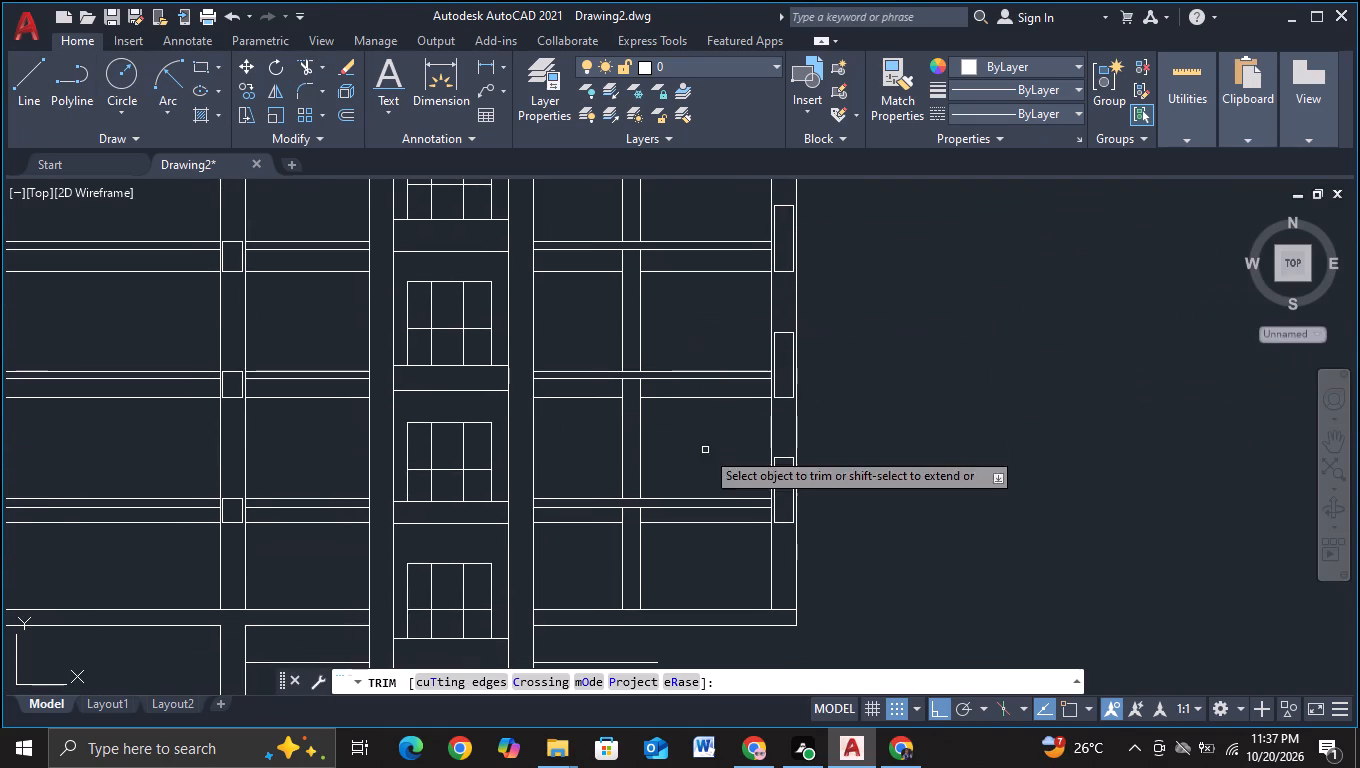
{"action": "middle_click_drag", "start_coordinate": [687, 554], "coordinate": [667, 478]}
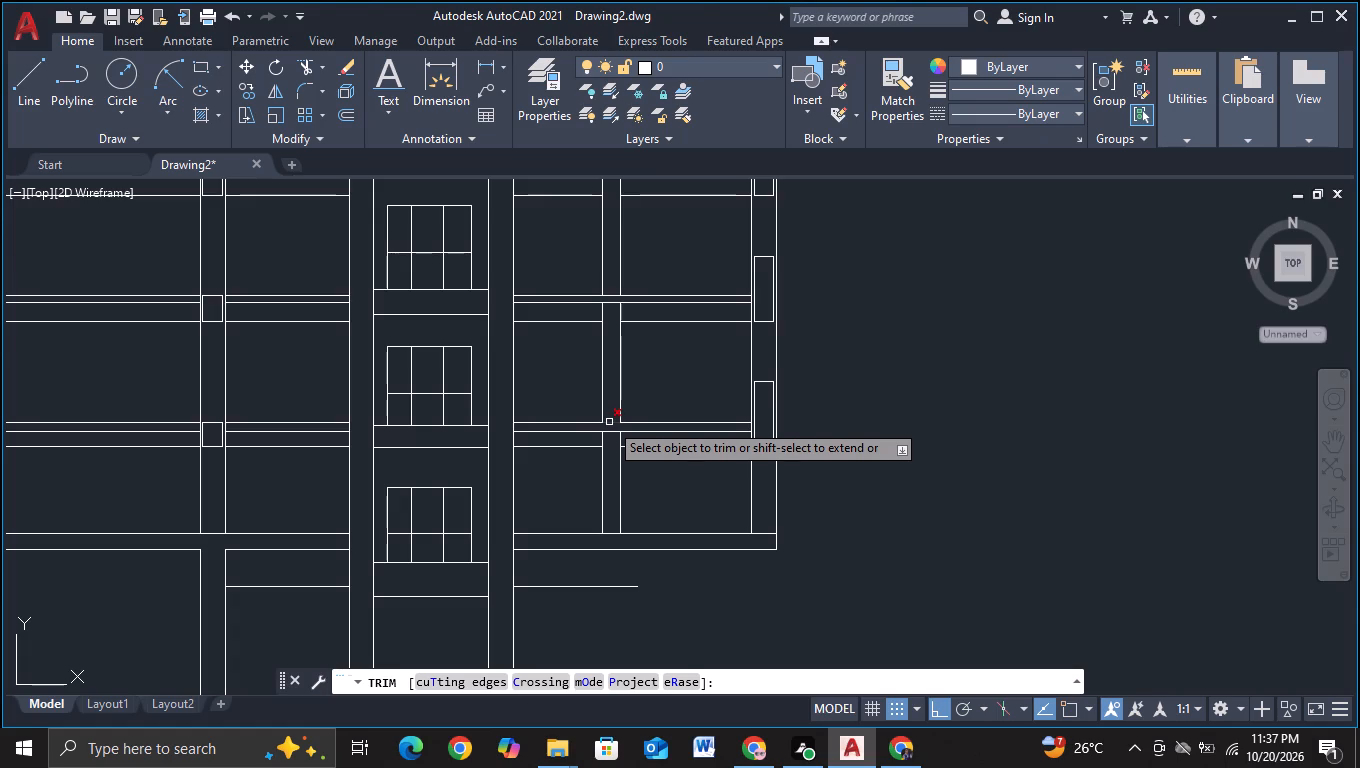
{"action": "left_click", "coordinate": [609, 422]}
{"action": "left_click", "coordinate": [611, 434]}
{"action": "middle_click_drag", "start_coordinate": [650, 382], "coordinate": [669, 526]}
{"action": "left_click", "coordinate": [631, 444]}
{"action": "left_click", "coordinate": [631, 441]}
{"action": "middle_click_drag", "start_coordinate": [685, 385], "coordinate": [686, 402]}
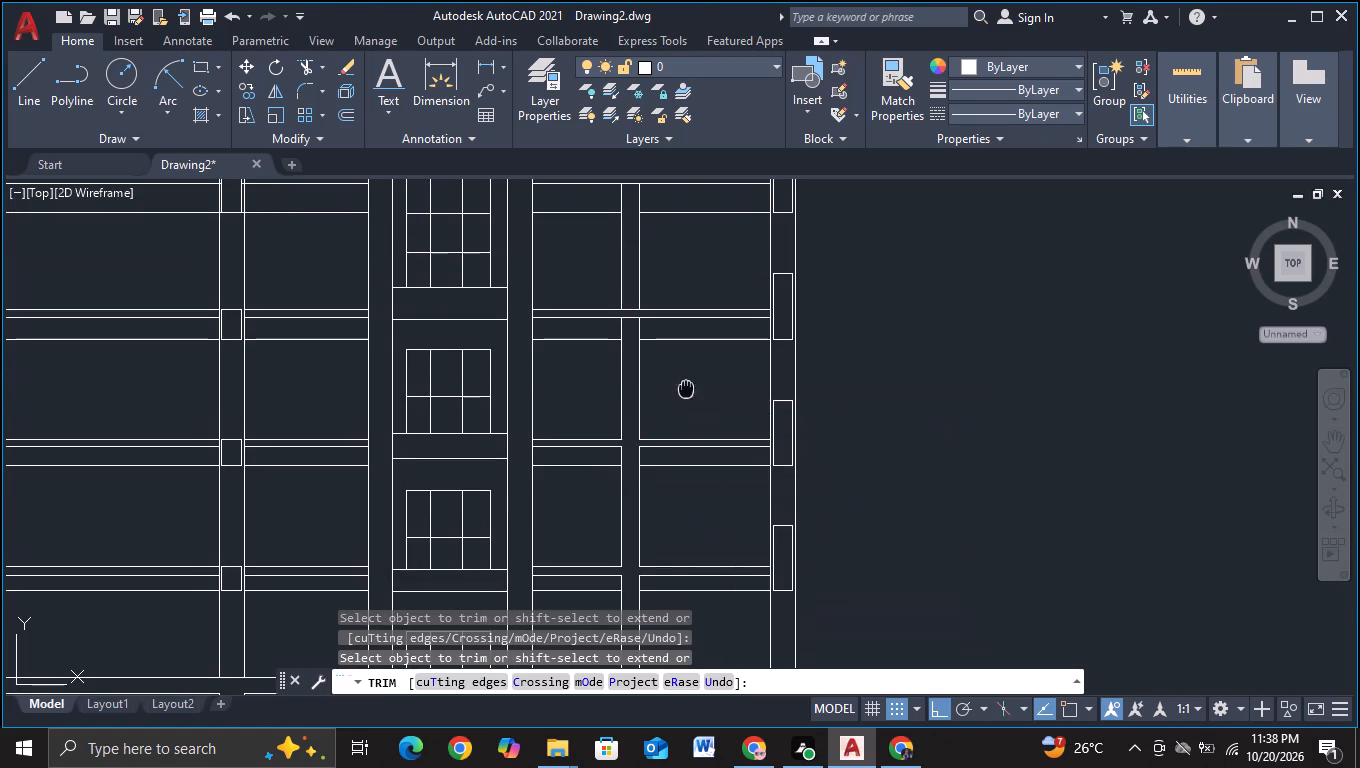
{"action": "middle_click_drag", "start_coordinate": [686, 402], "coordinate": [682, 542]}
{"action": "left_click", "coordinate": [625, 456]}
{"action": "left_click", "coordinate": [625, 483]}
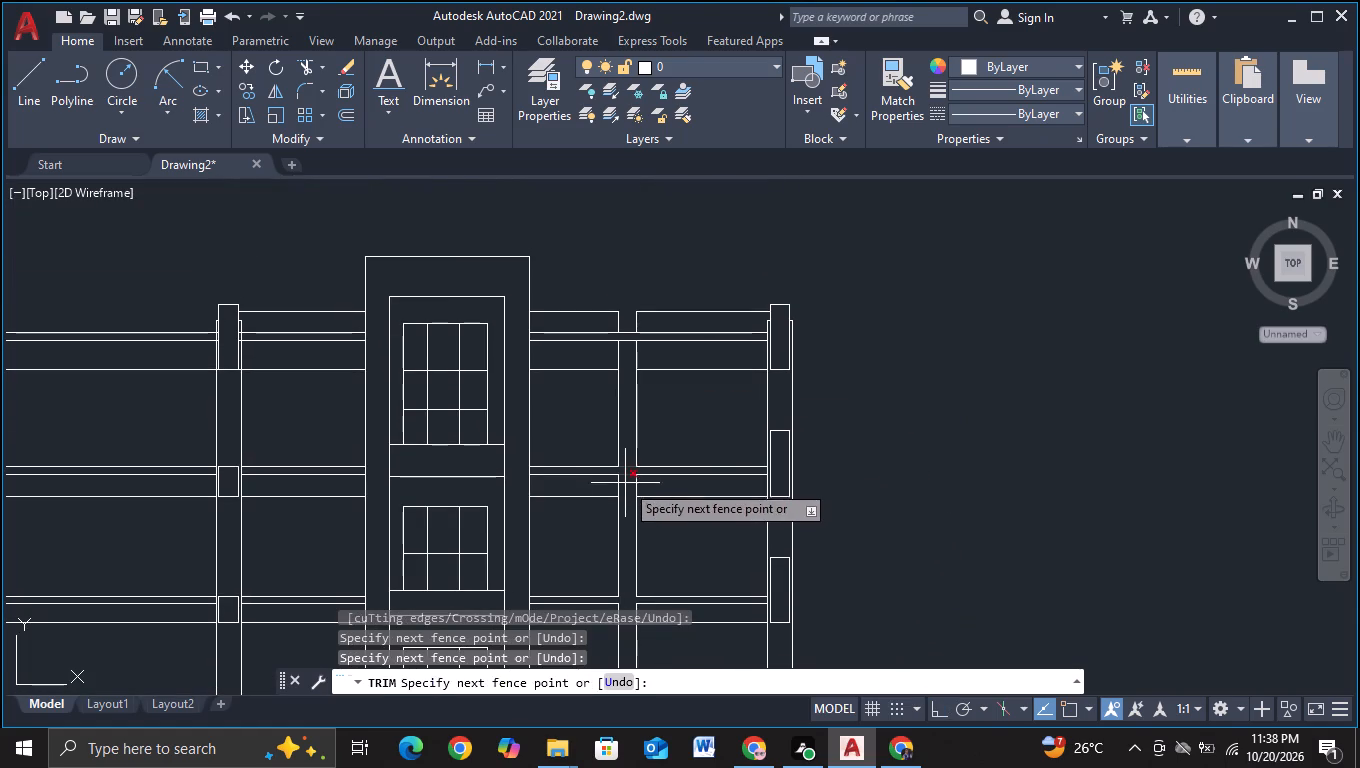
{"action": "left_click", "coordinate": [627, 342]}
{"action": "scroll", "coordinate": [847, 439], "scroll_direction": "down", "scroll_amount": 1}
{"action": "middle_click_drag", "start_coordinate": [890, 481], "coordinate": [785, 326]}
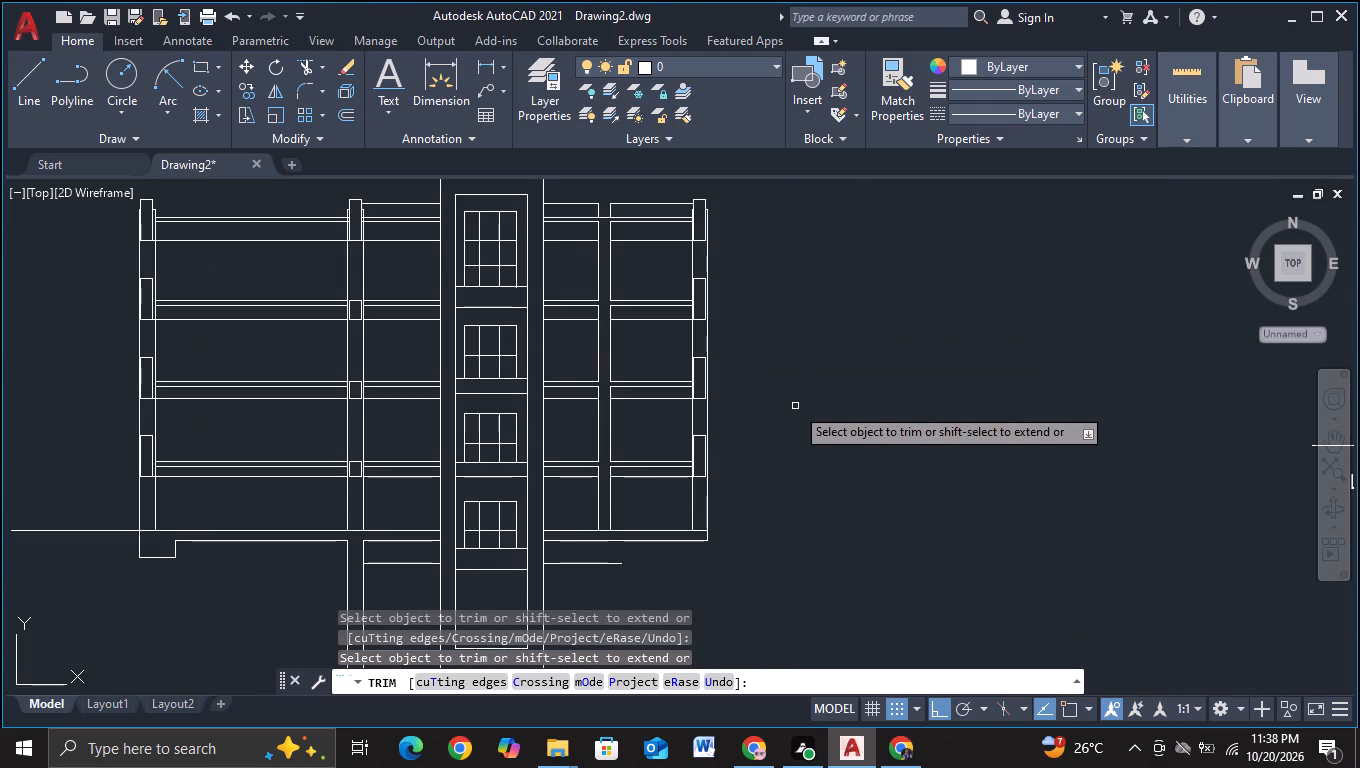
{"action": "key", "text": "Escape"}
Draw the inner basement outline: from the shaft's right wall about 106.5 units right, then straight up to the foot of the narrow column's left edge.
{"action": "middle_click_drag", "start_coordinate": [787, 414], "coordinate": [753, 367]}
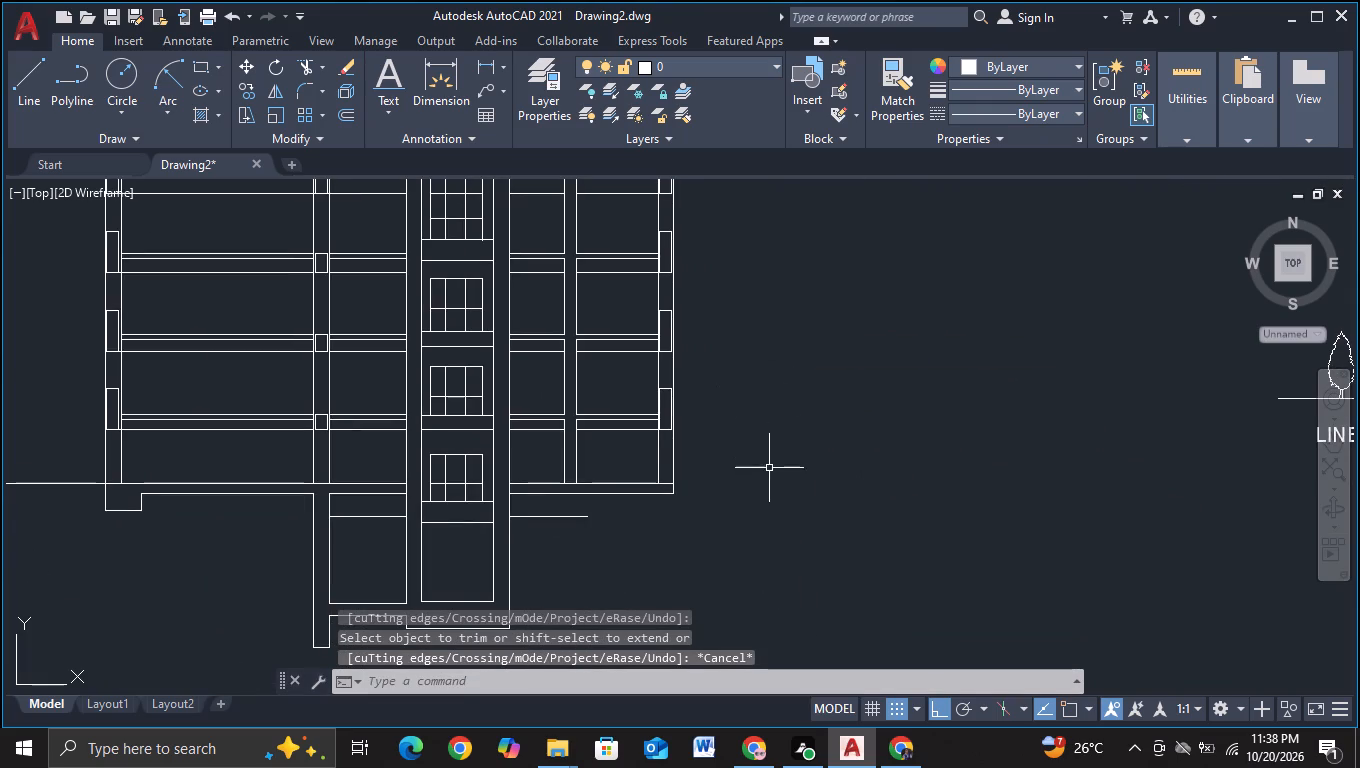
{"action": "scroll", "coordinate": [770, 476], "scroll_direction": "down", "scroll_amount": 1}
{"action": "middle_click_drag", "start_coordinate": [770, 483], "coordinate": [757, 458]}
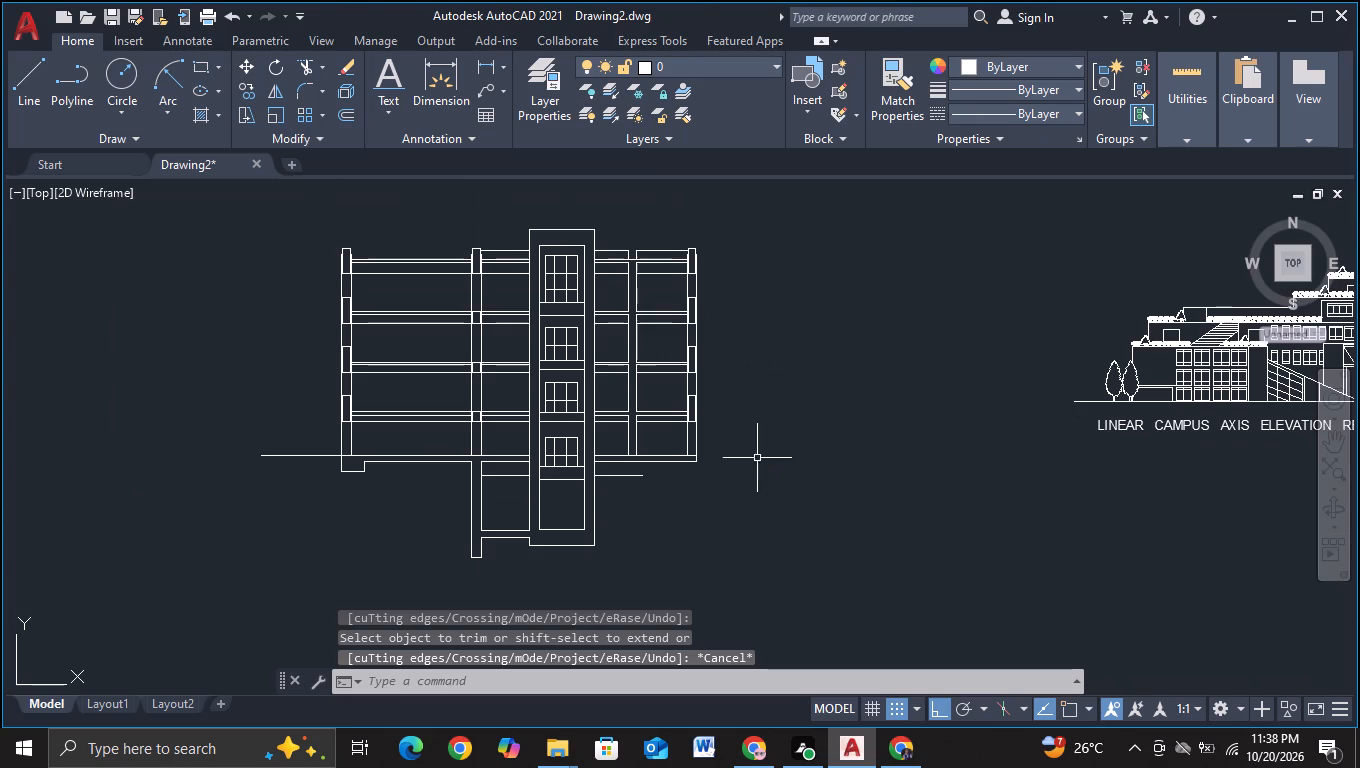
{"action": "left_click", "coordinate": [14, 112]}
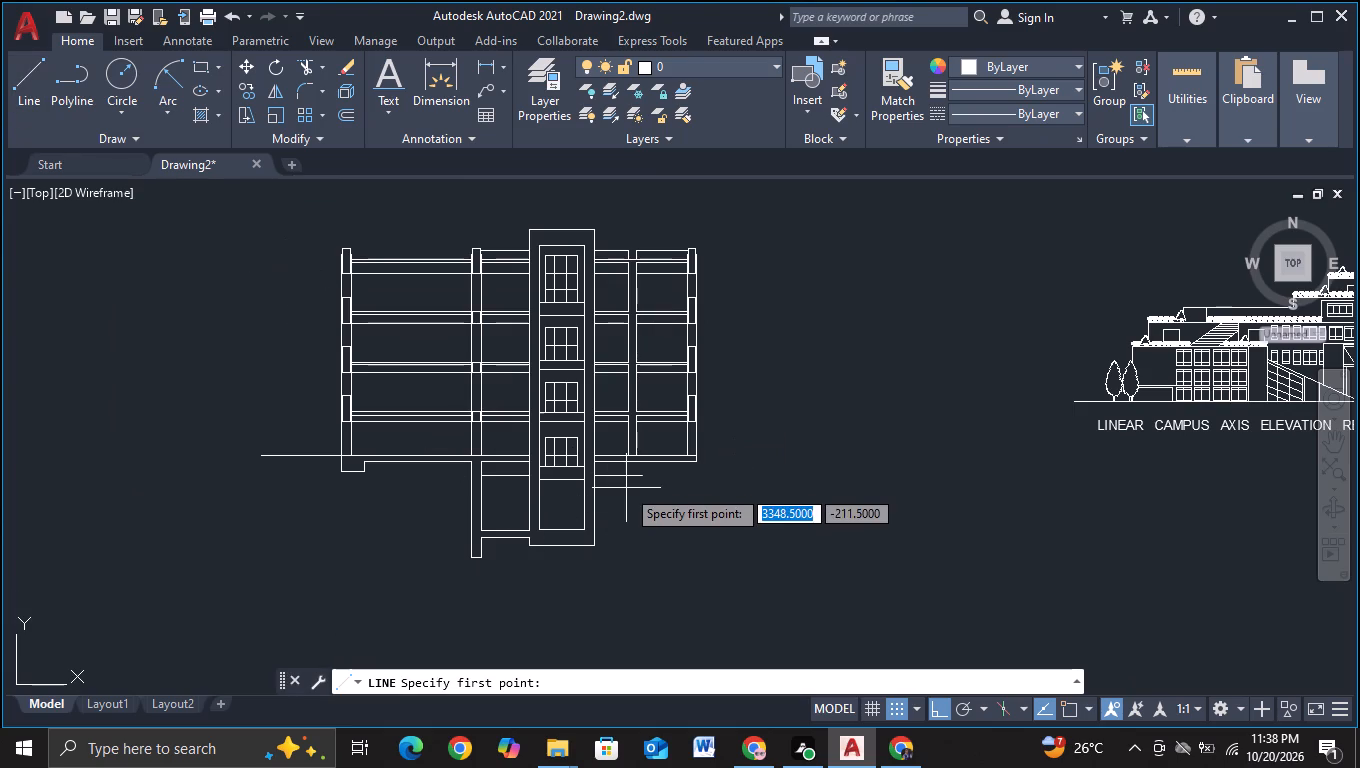
{"action": "scroll", "coordinate": [630, 509], "scroll_direction": "up", "scroll_amount": 2}
{"action": "middle_click_drag", "start_coordinate": [635, 526], "coordinate": [618, 491]}
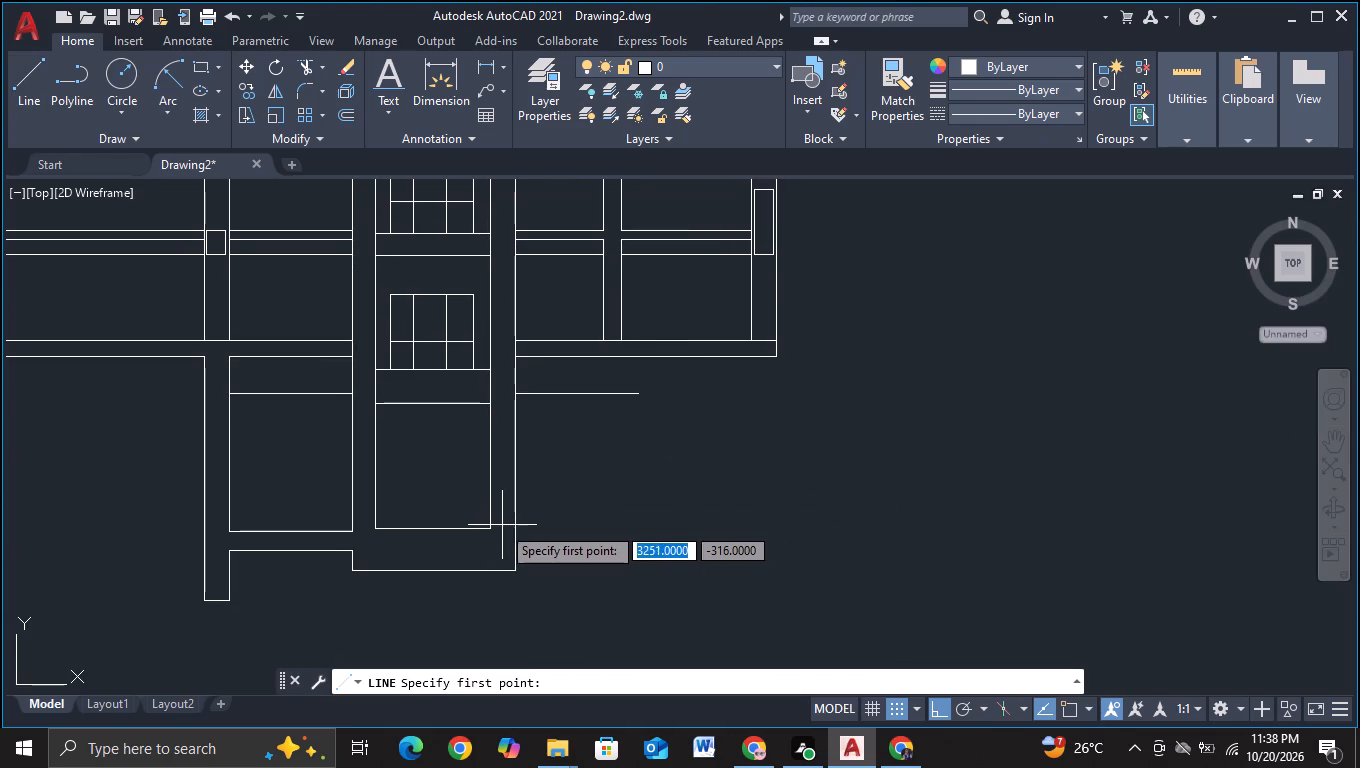
{"action": "left_click", "coordinate": [499, 525]}
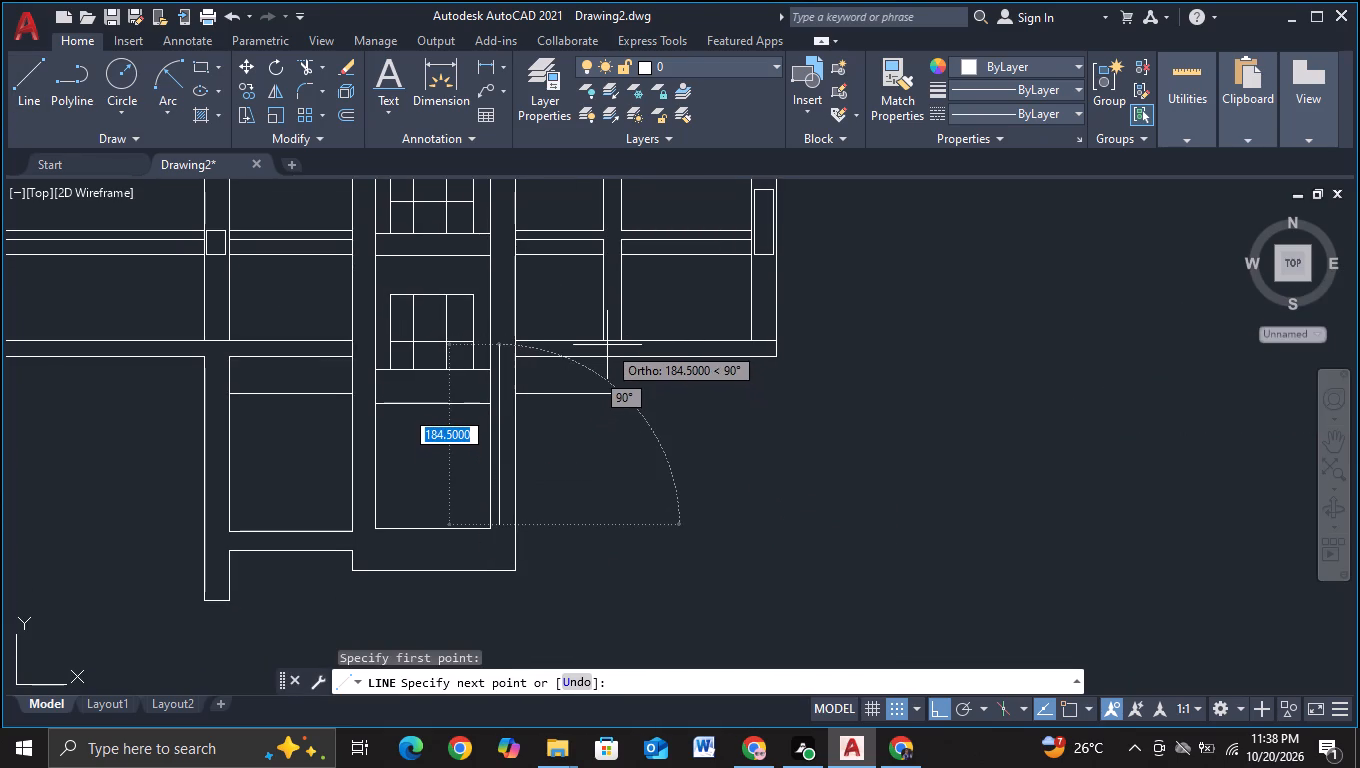
{"action": "key", "text": "F3"}
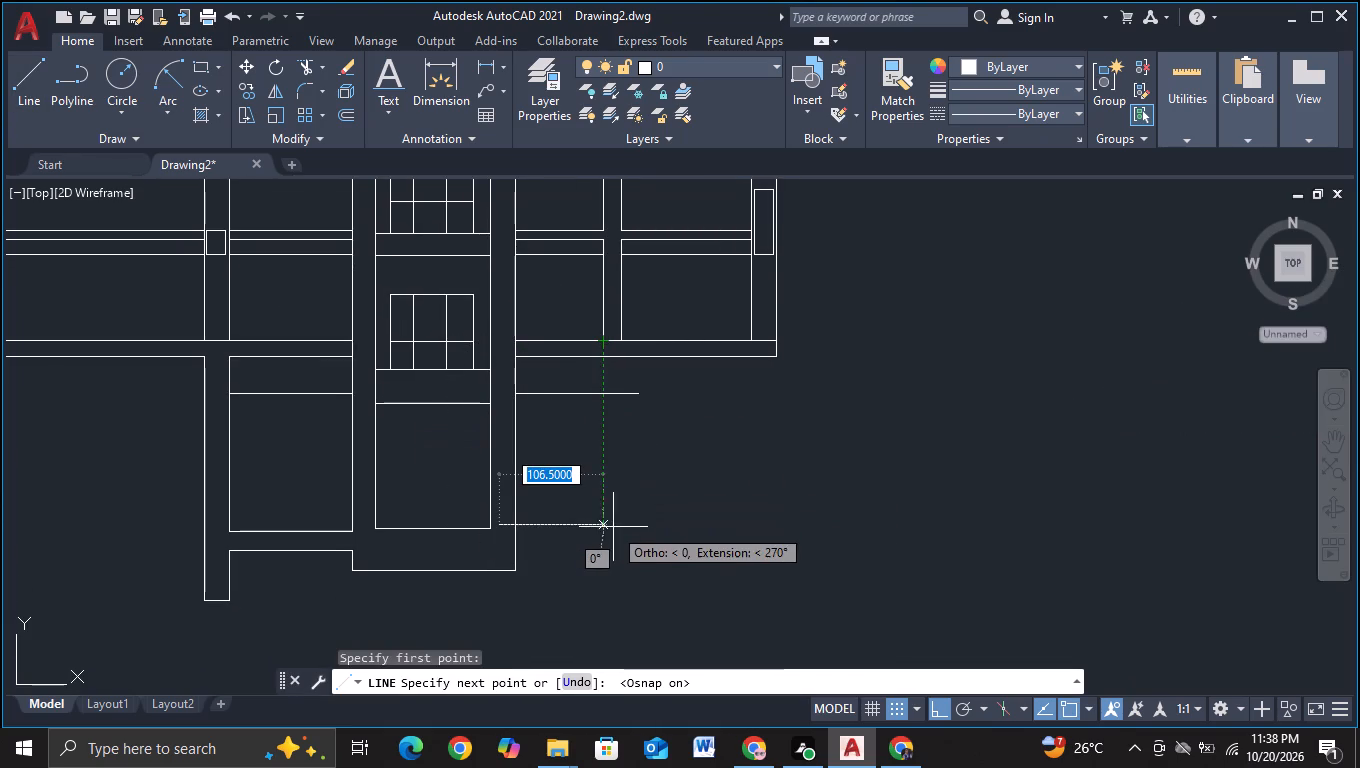
{"action": "left_click", "coordinate": [602, 524]}
{"action": "left_click", "coordinate": [602, 349]}
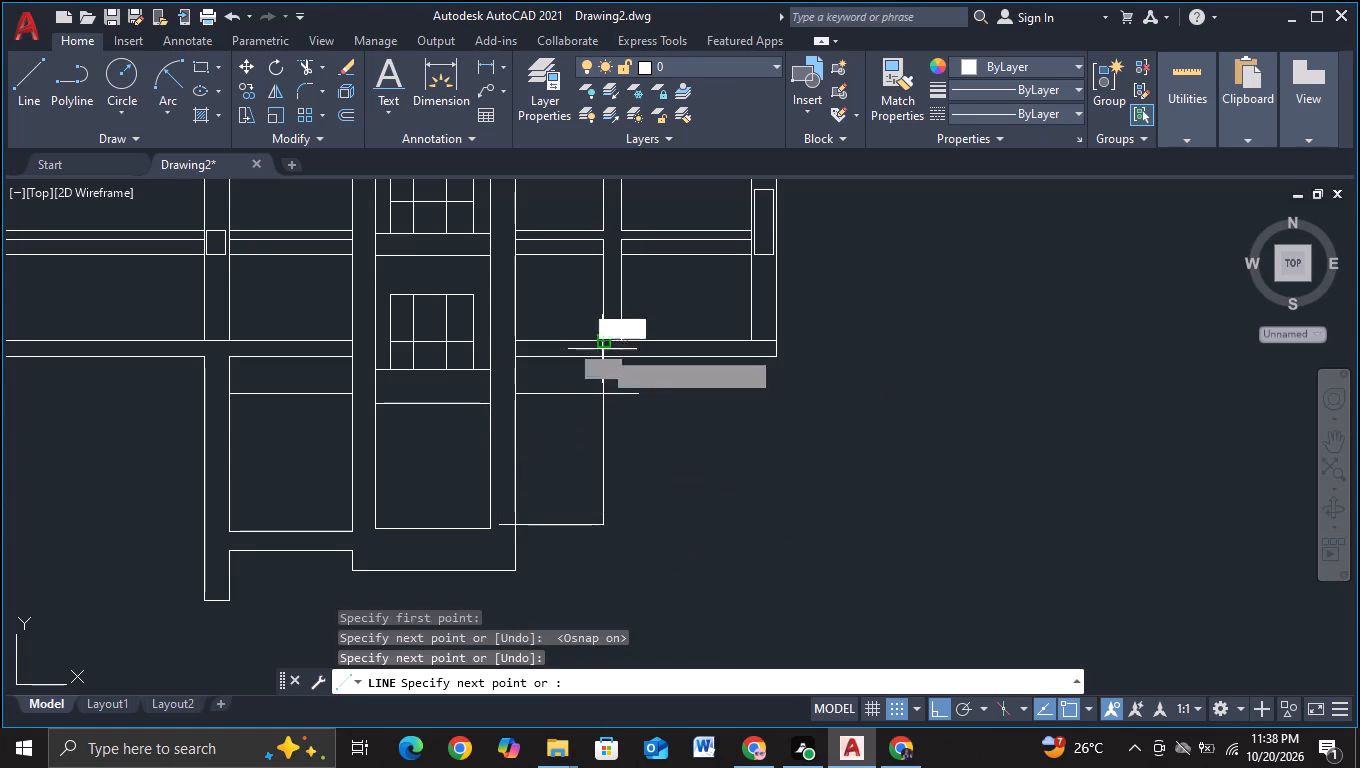
{"action": "key", "text": "Escape"}
Draw the outer basement outline from the foot of the column's right edge straight down past the inner line, then left into the shaft wall.
{"action": "left_click", "coordinate": [38, 105]}
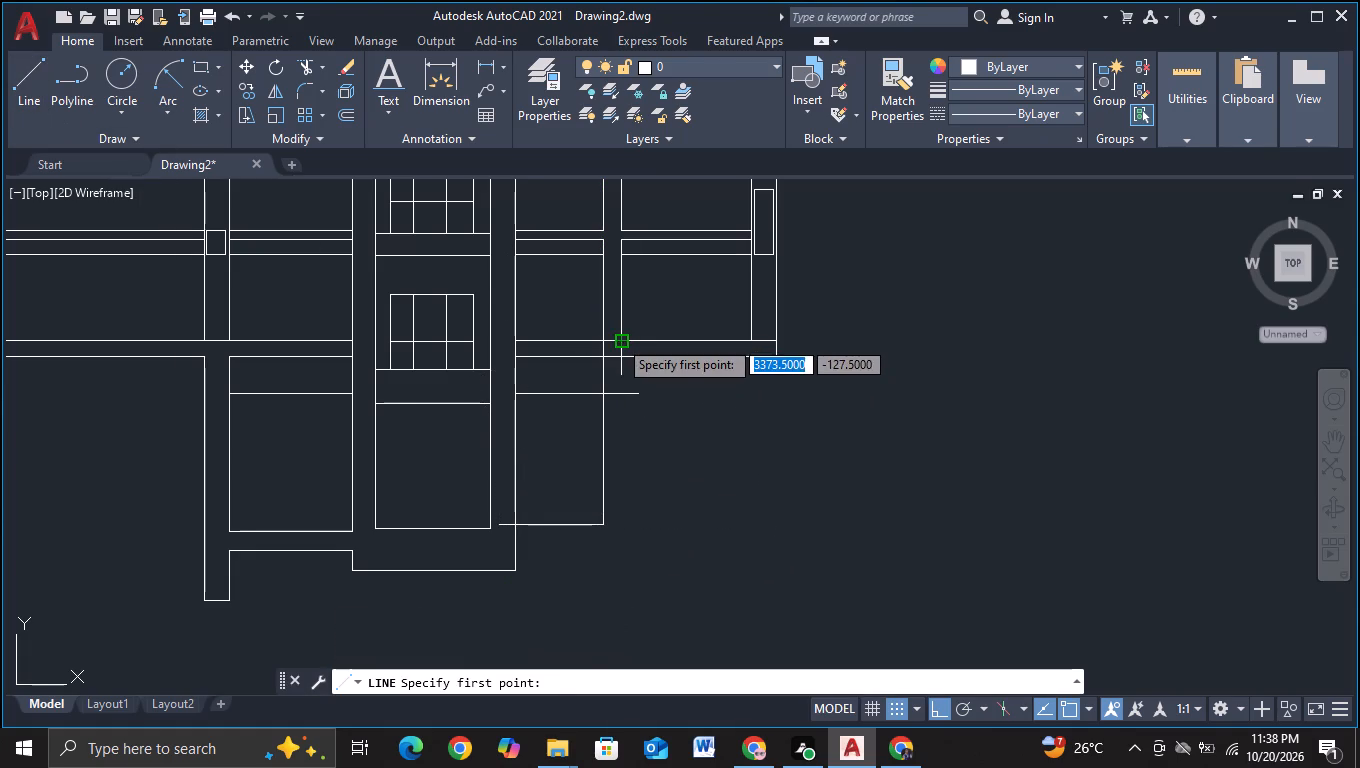
{"action": "left_click", "coordinate": [618, 339]}
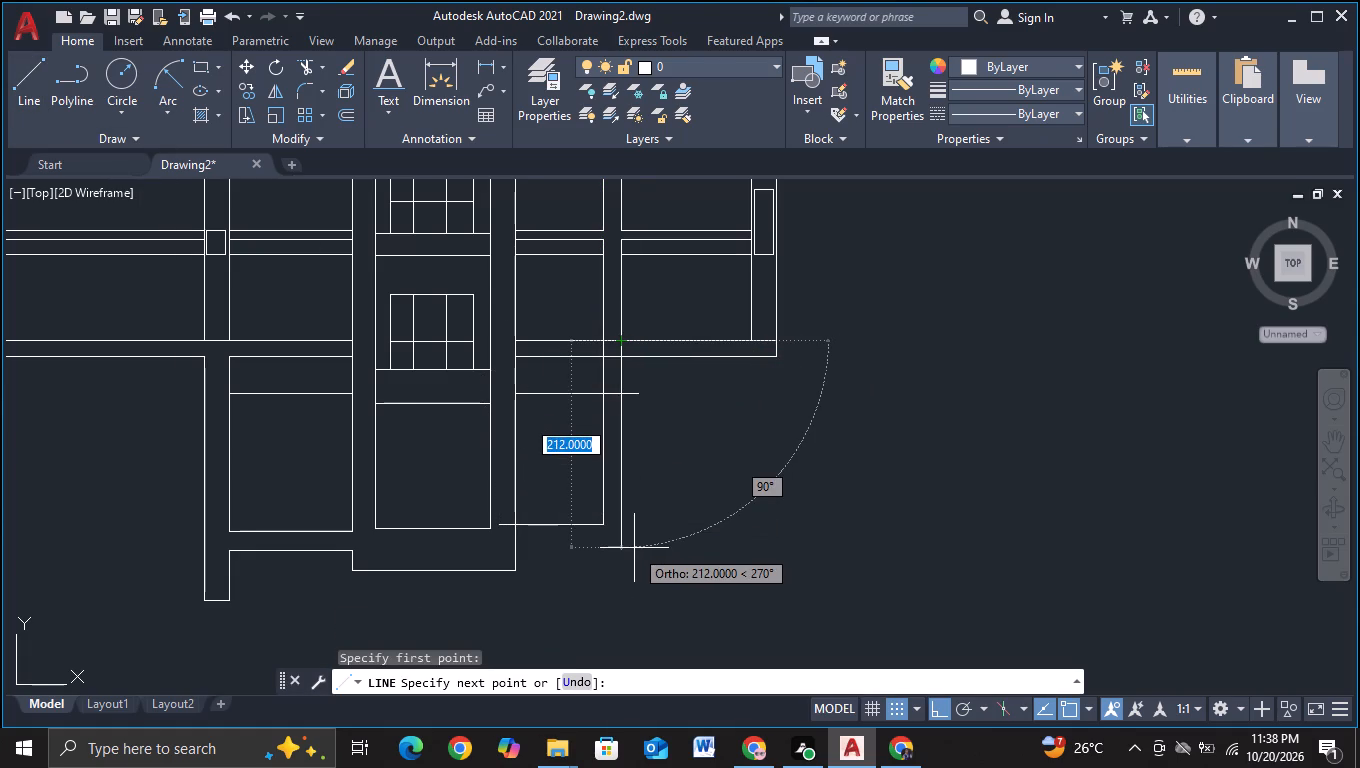
{"action": "left_click", "coordinate": [630, 540]}
{"action": "left_click", "coordinate": [503, 539]}
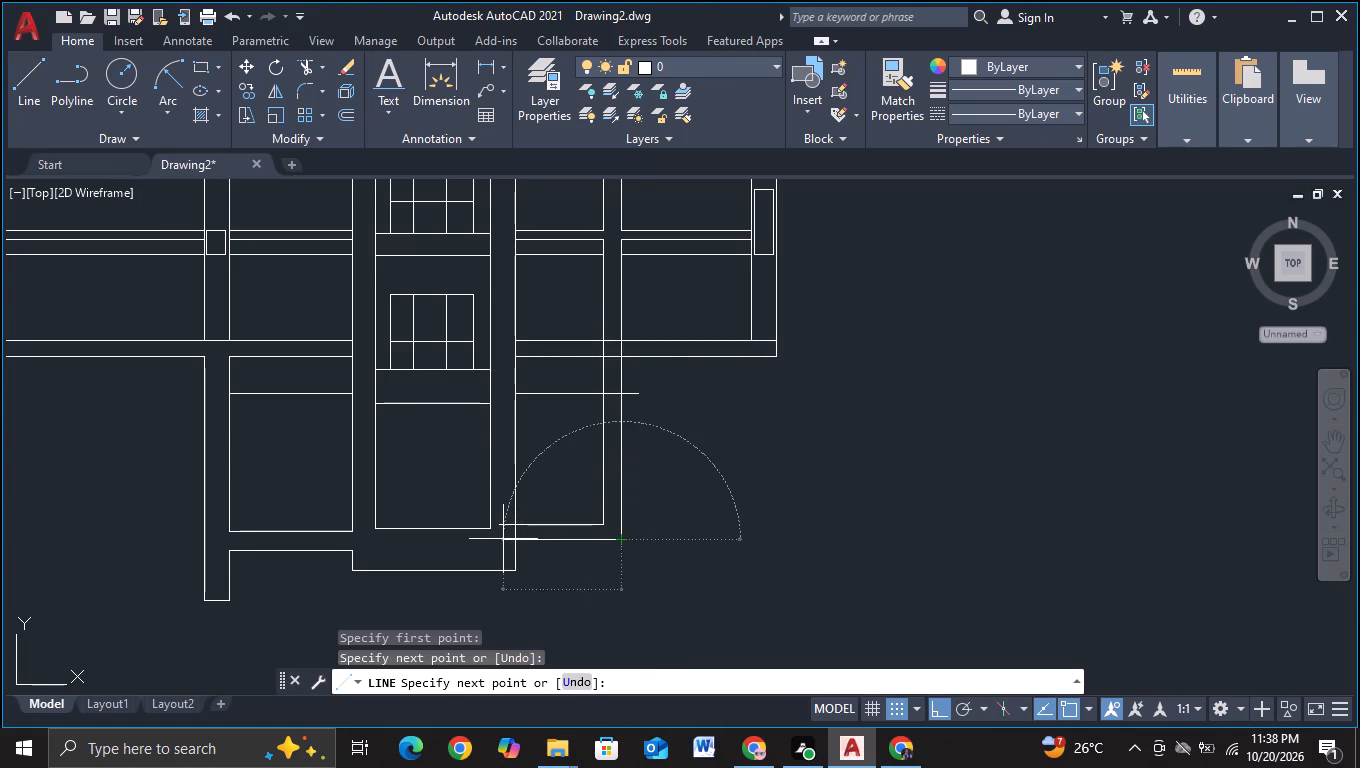
{"action": "key", "text": "Escape"}
Trim the basement line ends overrunning into the shaft wall and the piece of shaft wall between the two new floor lines.
{"action": "left_click", "coordinate": [301, 60]}
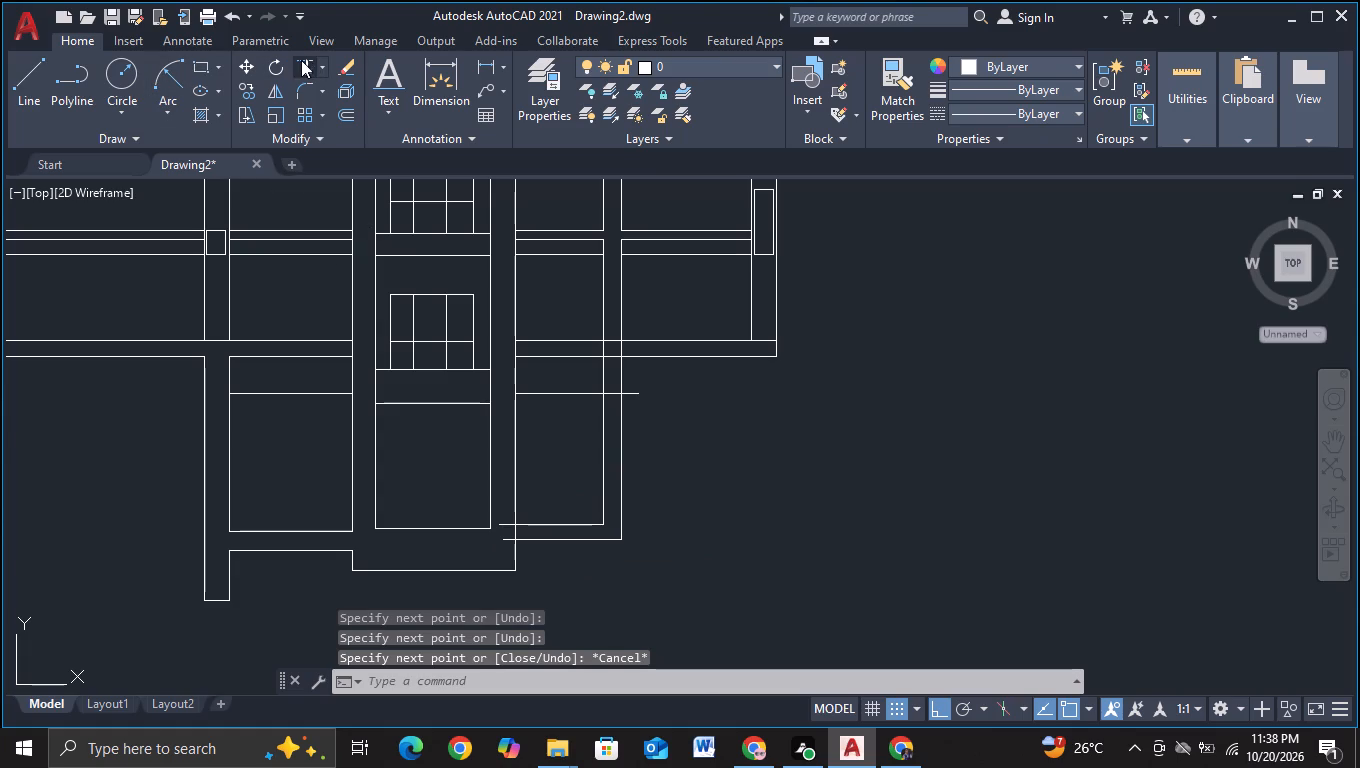
{"action": "left_click", "coordinate": [508, 519]}
{"action": "left_click", "coordinate": [506, 550]}
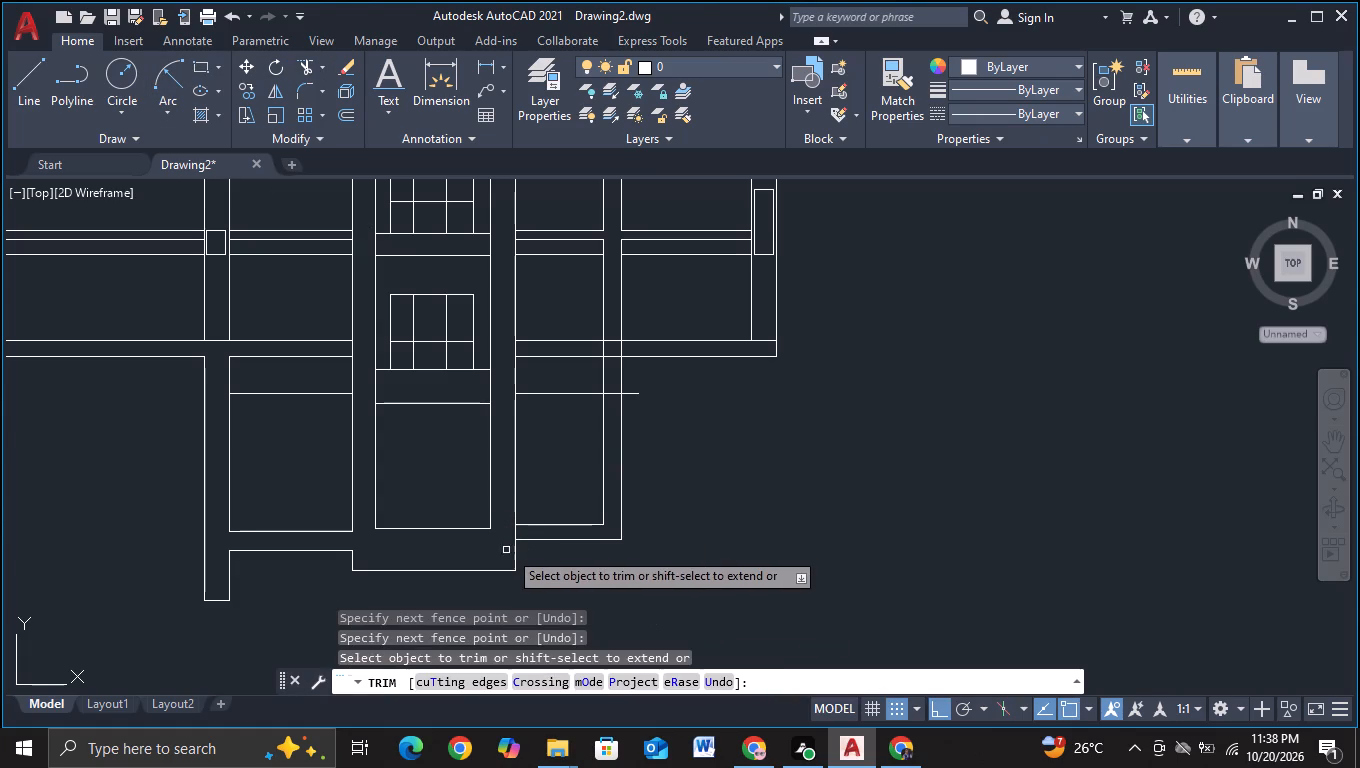
{"action": "left_click", "coordinate": [513, 531]}
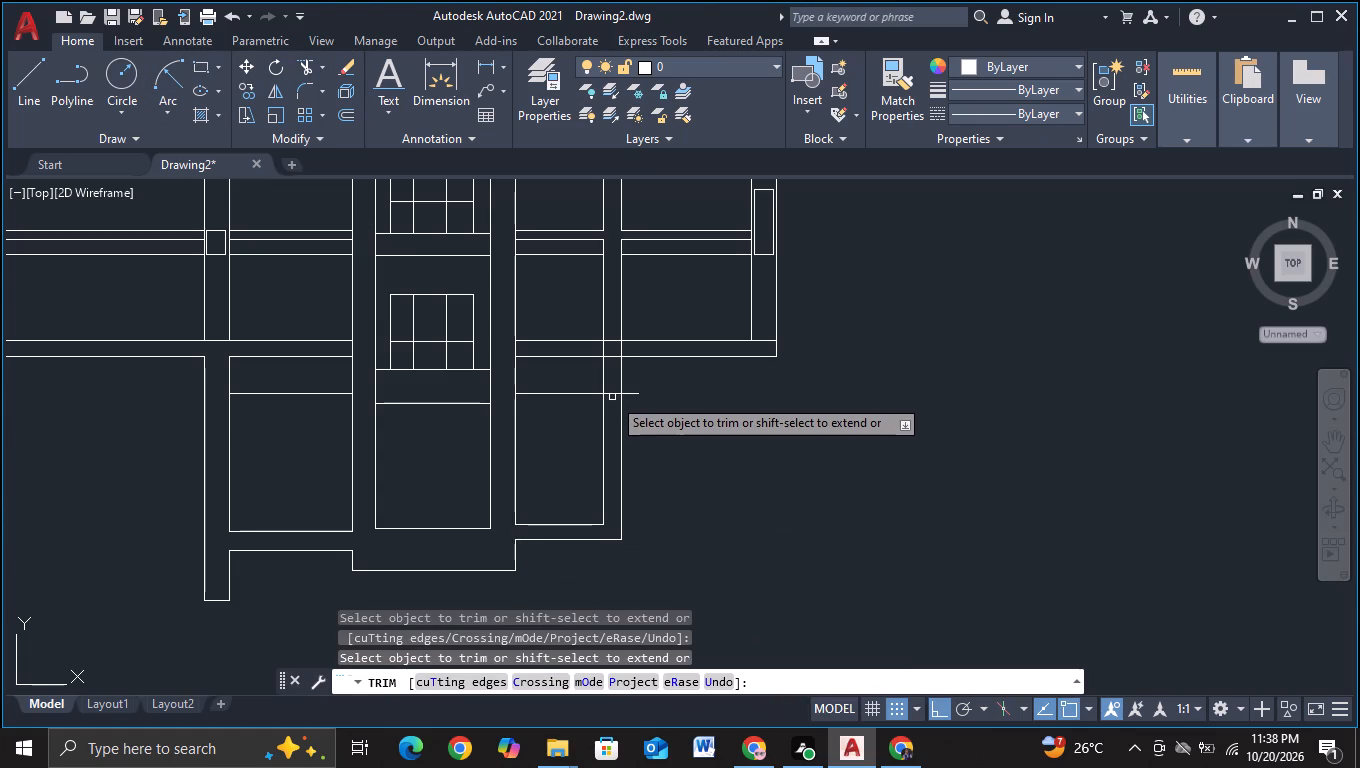
Trim the short basement horizontal and both ground slab lines where they cross the extended narrow column.
{"action": "left_click", "coordinate": [612, 394]}
{"action": "middle_click_drag", "start_coordinate": [715, 371], "coordinate": [701, 493]}
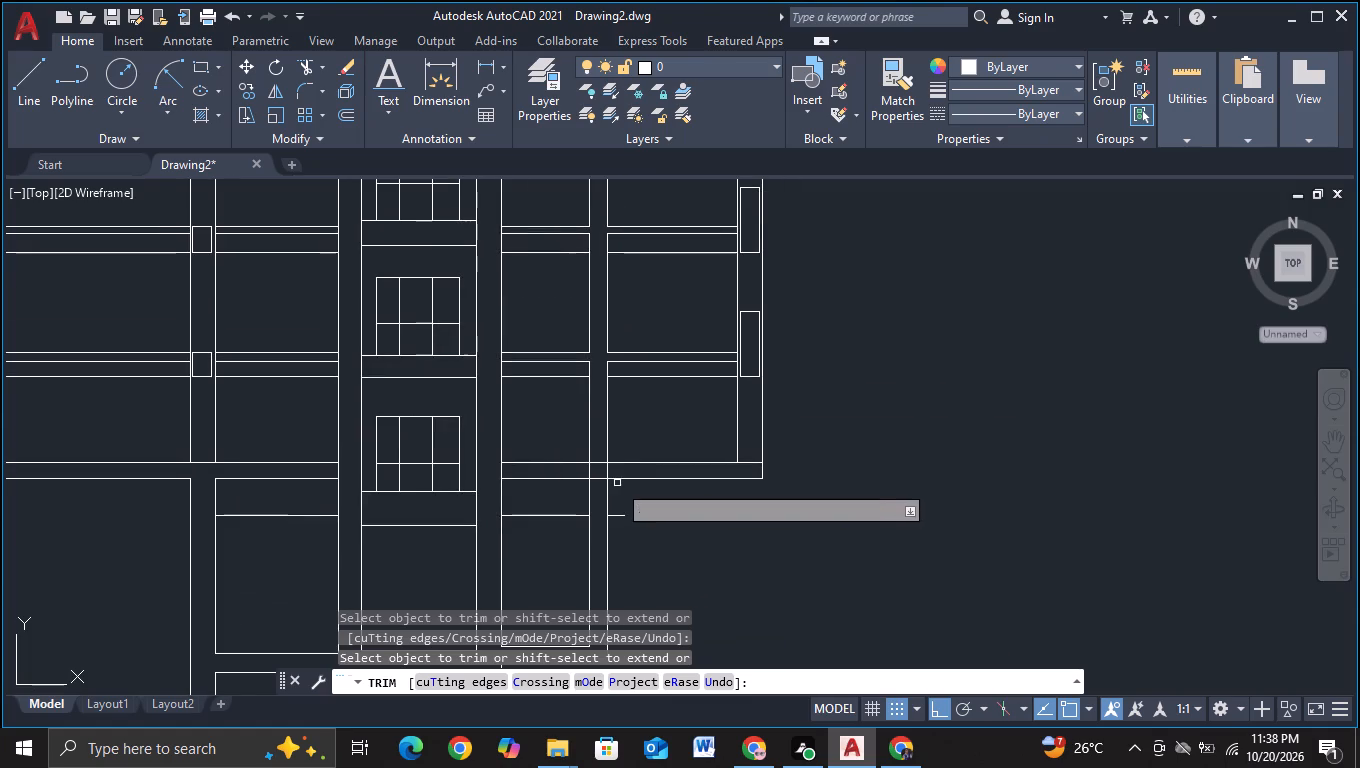
{"action": "left_click", "coordinate": [600, 451]}
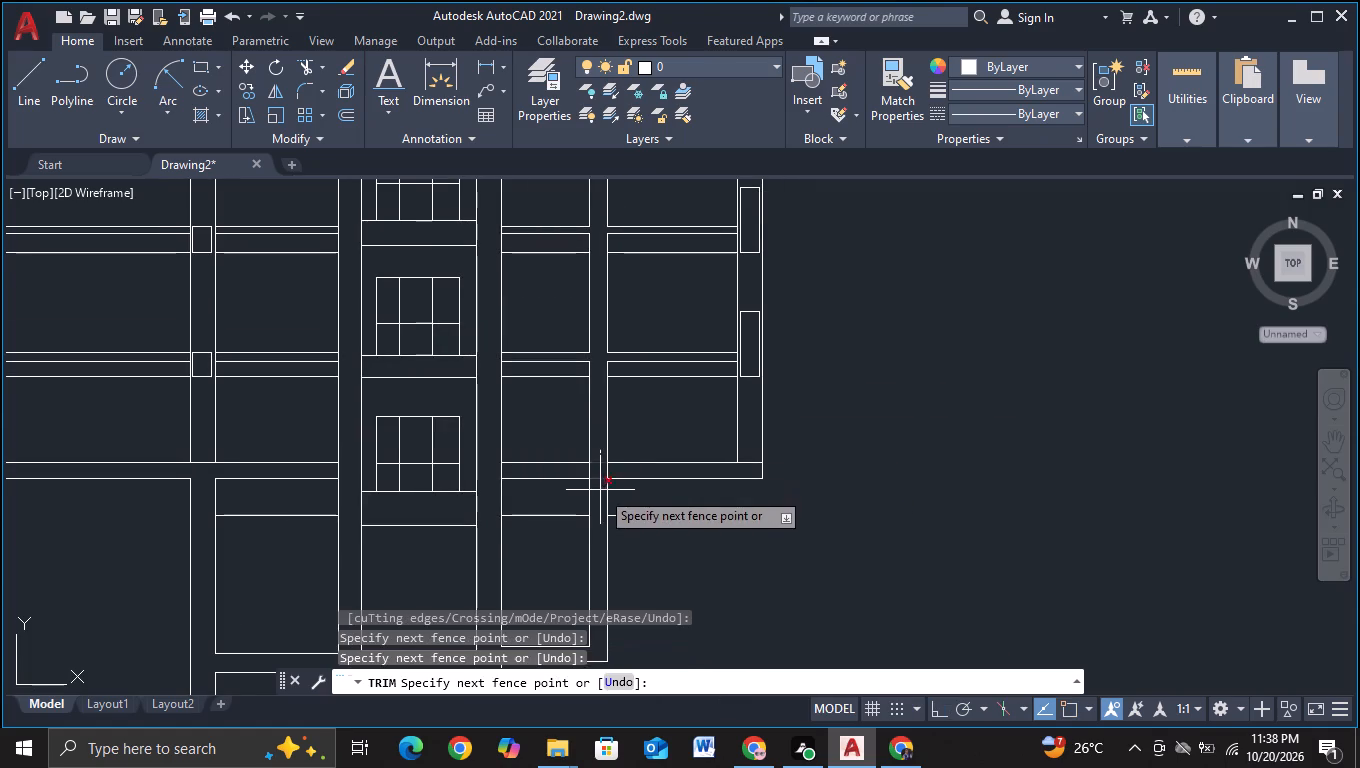
{"action": "left_click", "coordinate": [600, 490]}
{"action": "middle_click_drag", "start_coordinate": [728, 508], "coordinate": [725, 529]}
{"action": "middle_click_drag", "start_coordinate": [727, 553], "coordinate": [707, 503]}
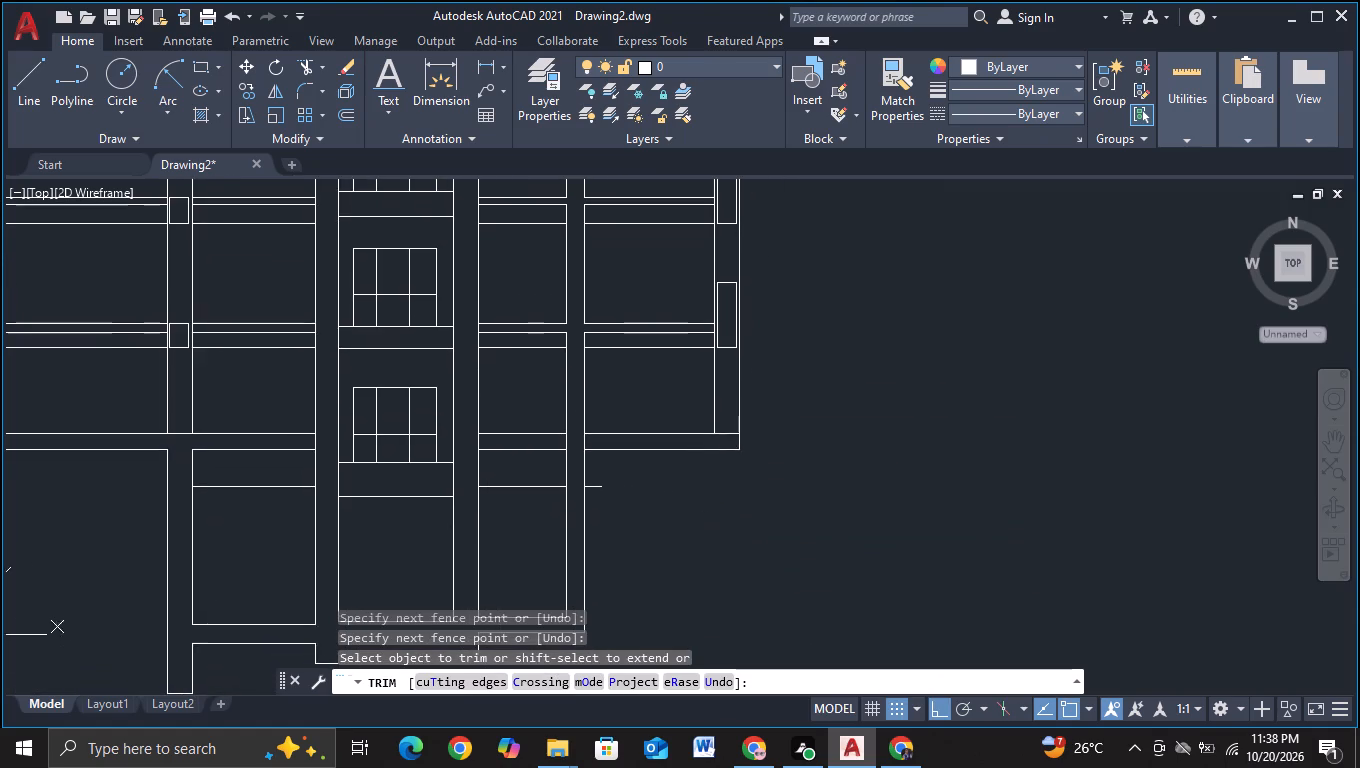
{"action": "middle_click_drag", "start_coordinate": [750, 552], "coordinate": [703, 474]}
{"action": "key", "text": "Escape"}
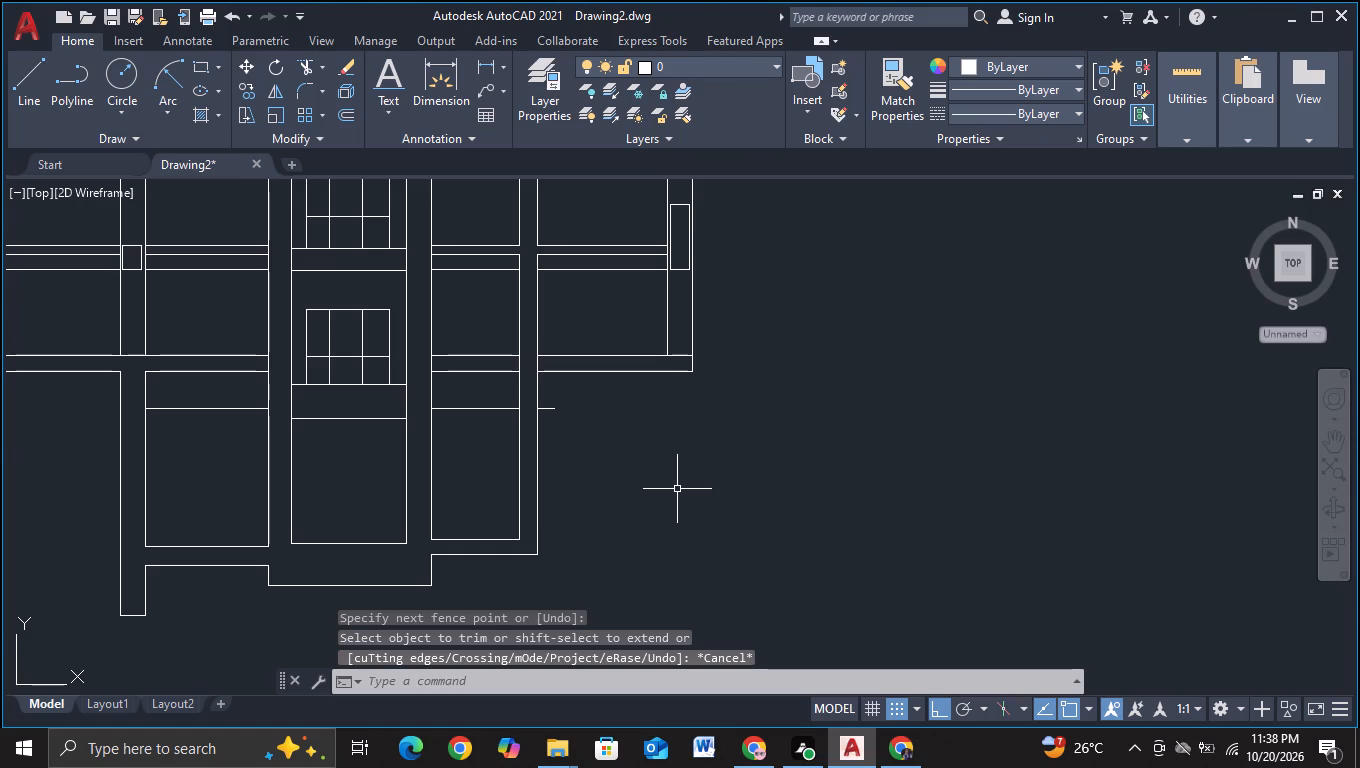
Draw a horizontal line from the narrow column's right edge at the basement ceiling line's level, extending right well past the building.
{"action": "scroll", "coordinate": [650, 488], "scroll_direction": "down", "scroll_amount": 1}
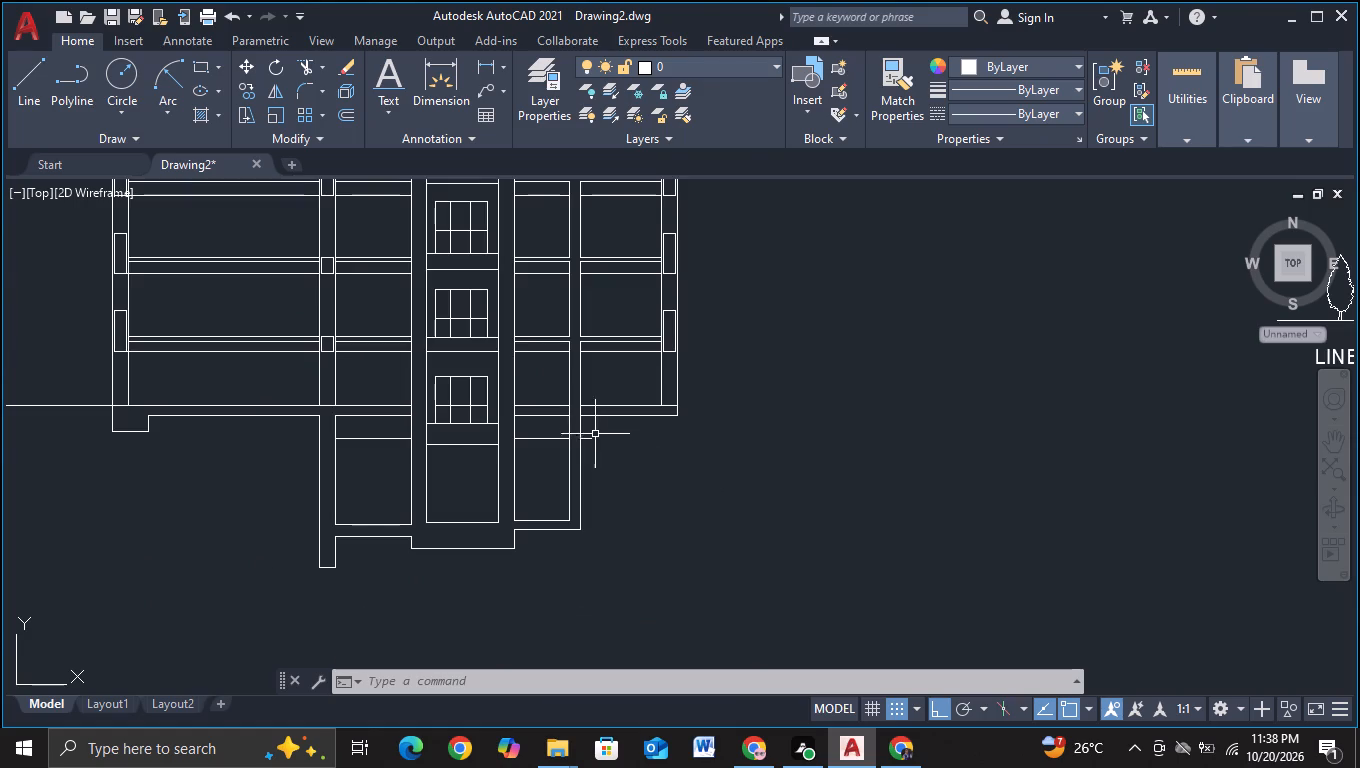
{"action": "key", "text": "Escape"}
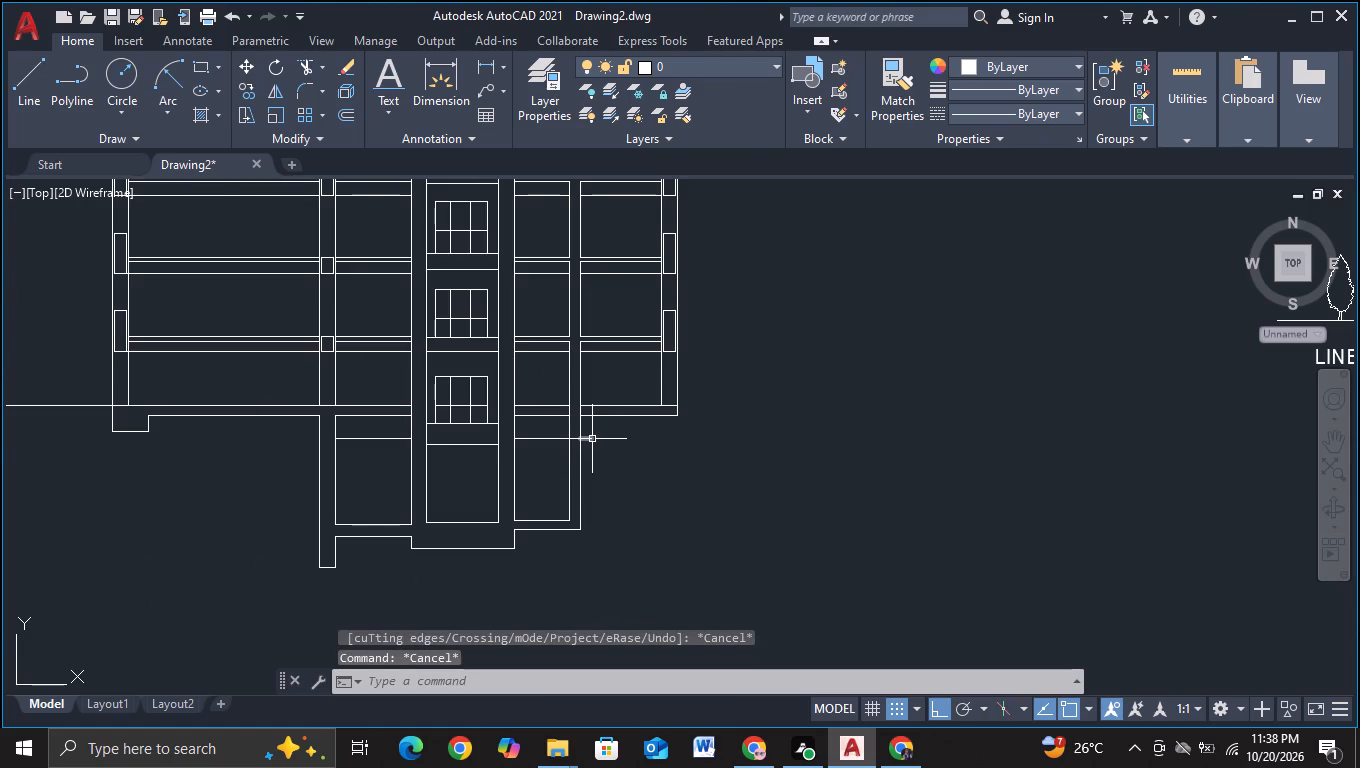
{"action": "key", "text": "Escape"}
{"action": "left_click", "coordinate": [23, 120]}
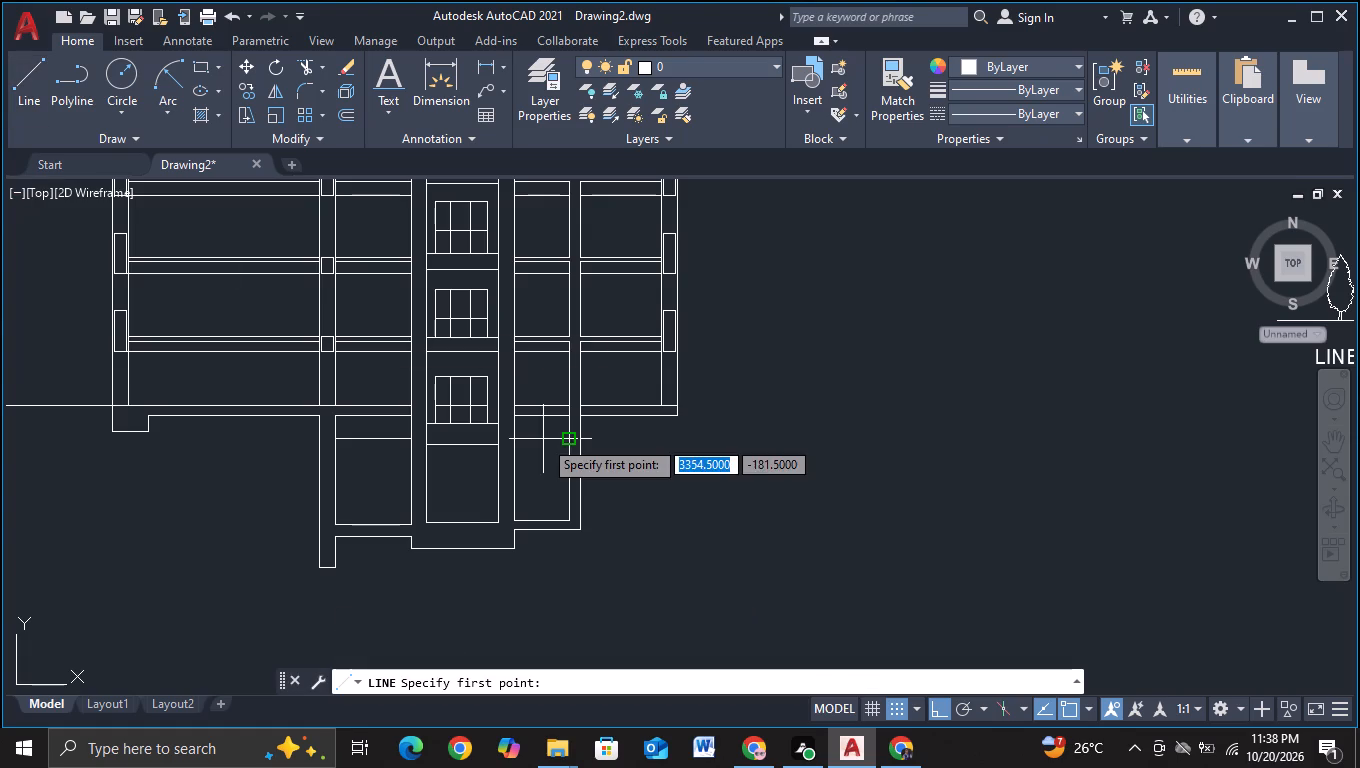
{"action": "left_click", "coordinate": [591, 434]}
{"action": "middle_click_drag", "start_coordinate": [943, 433], "coordinate": [703, 440]}
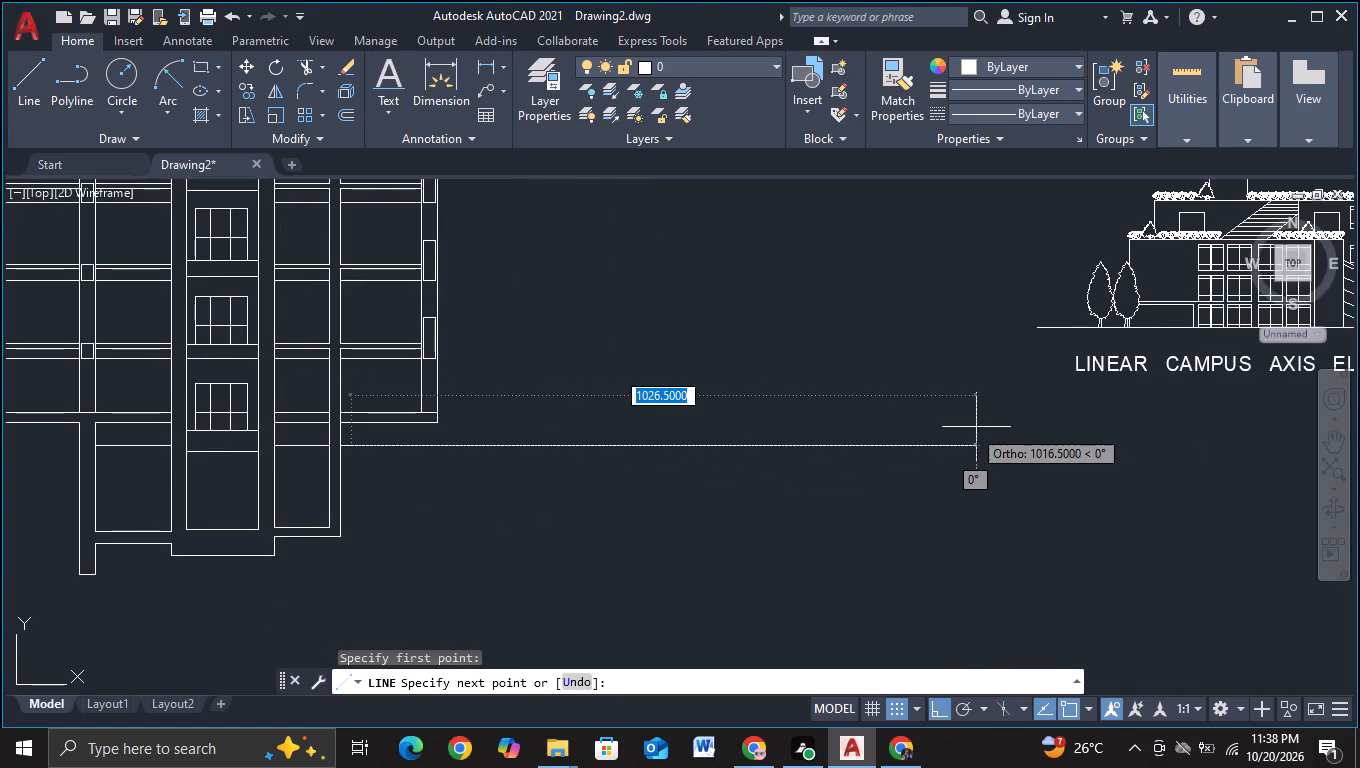
{"action": "left_click", "coordinate": [761, 424]}
{"action": "scroll", "coordinate": [765, 424], "scroll_direction": "down", "scroll_amount": 2}
{"action": "key", "text": "Escape"}
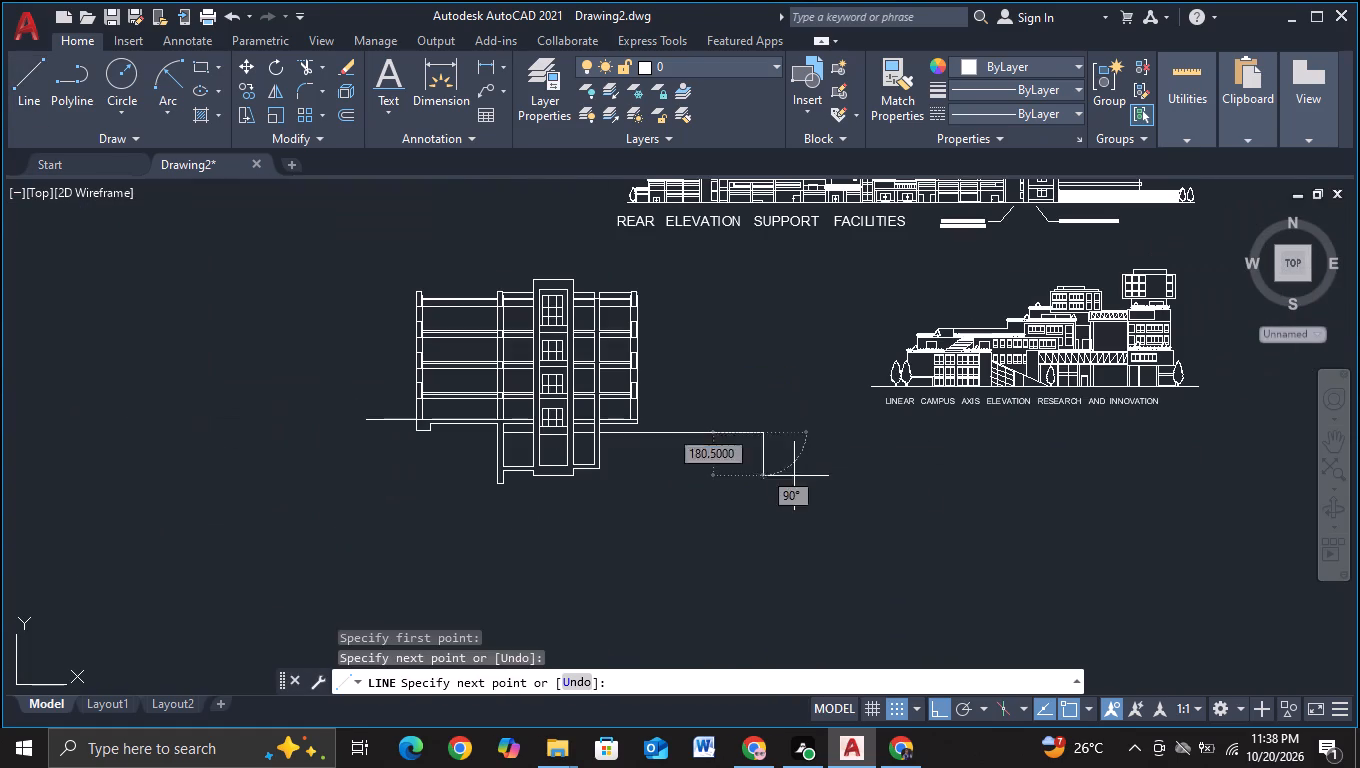
Draw a vertical line down the middle of the outer right column, from just above its top to below the new horizontal line.
{"action": "left_click", "coordinate": [34, 80]}
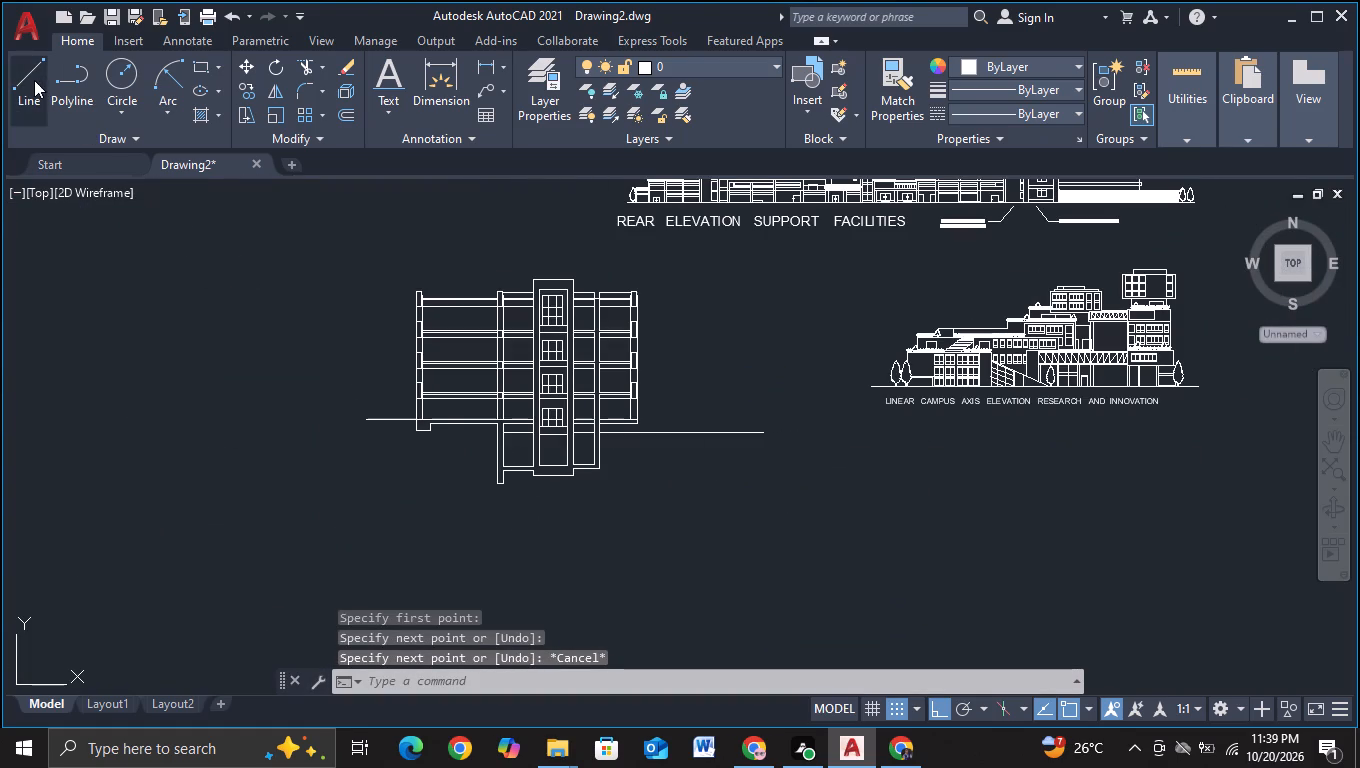
{"action": "scroll", "coordinate": [697, 354], "scroll_direction": "up", "scroll_amount": 2}
{"action": "middle_click_drag", "start_coordinate": [642, 369], "coordinate": [572, 388]}
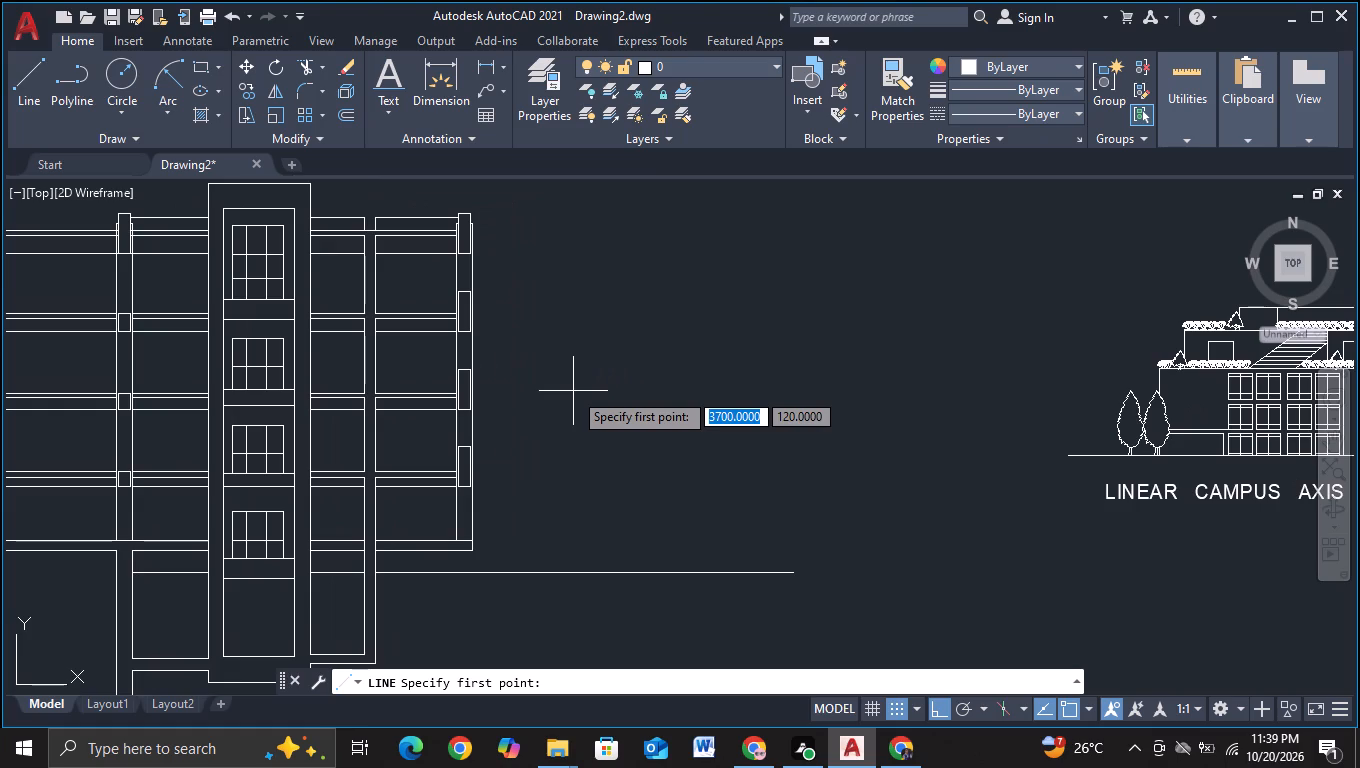
{"action": "scroll", "coordinate": [470, 212], "scroll_direction": "up", "scroll_amount": 2}
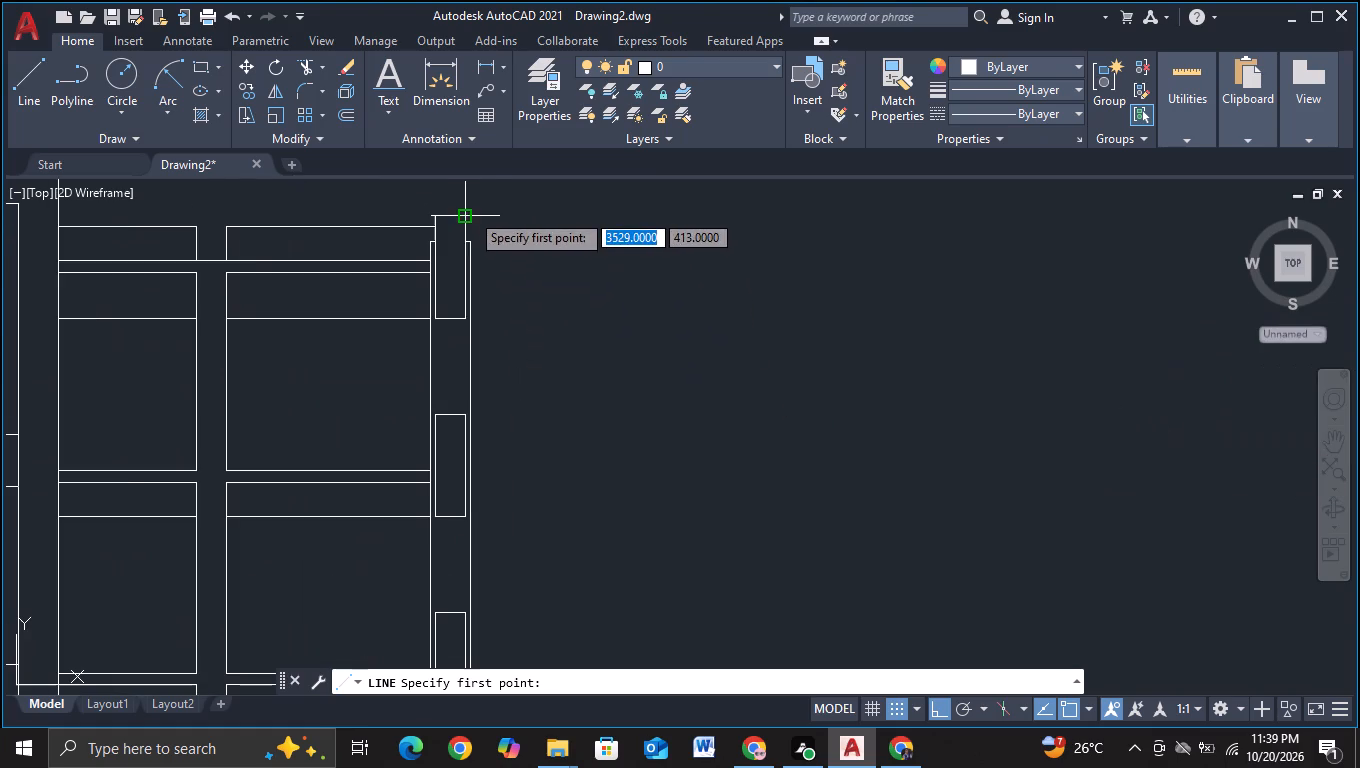
{"action": "left_click", "coordinate": [447, 197]}
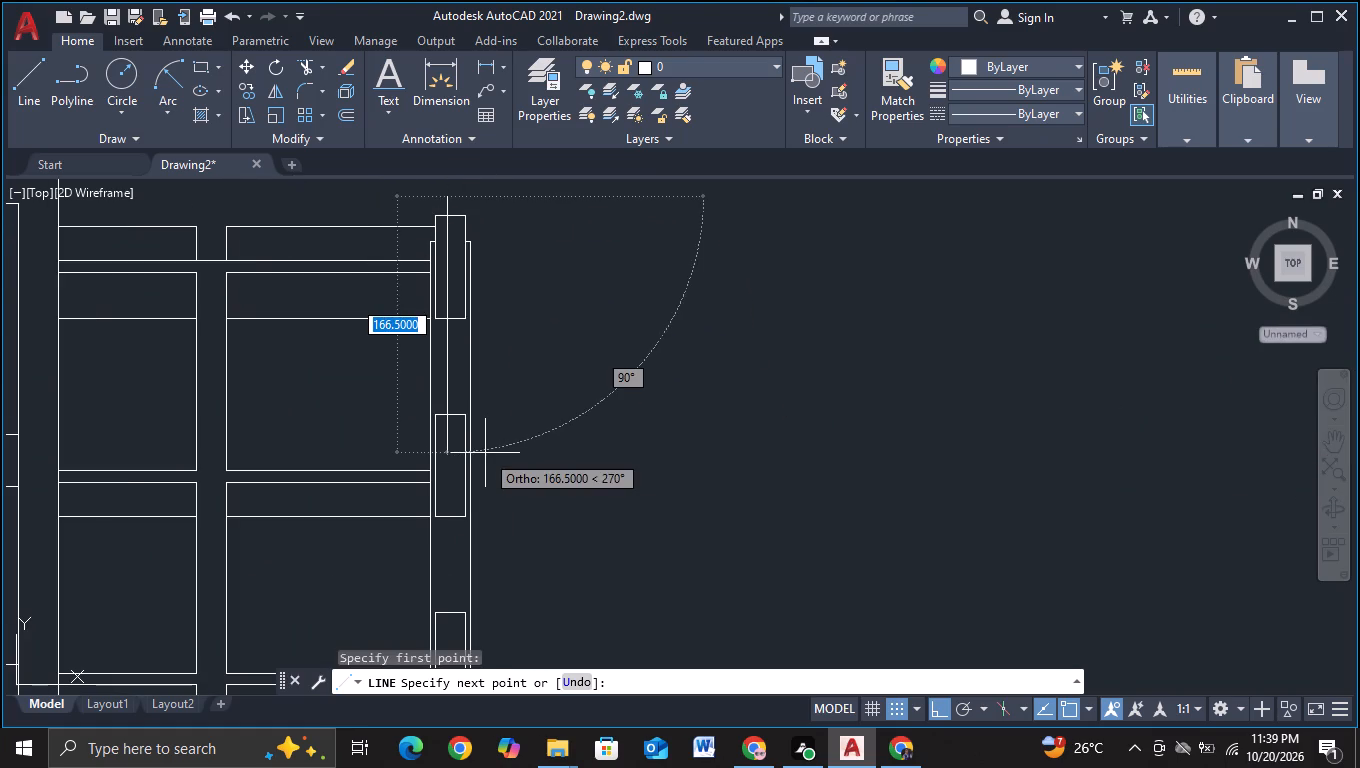
{"action": "scroll", "coordinate": [482, 477], "scroll_direction": "down", "scroll_amount": 3}
{"action": "middle_click_drag", "start_coordinate": [486, 528], "coordinate": [472, 300]}
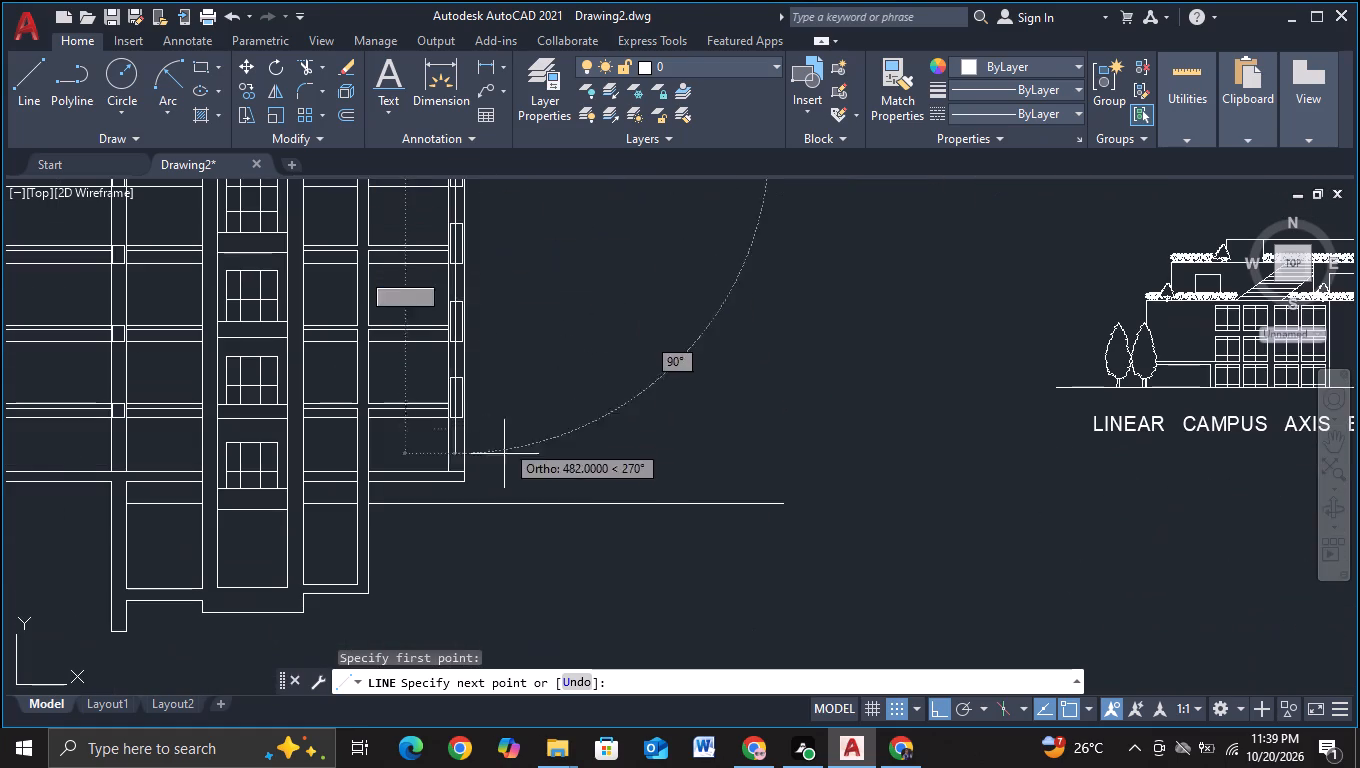
{"action": "left_click", "coordinate": [486, 554]}
{"action": "key", "text": "Escape"}
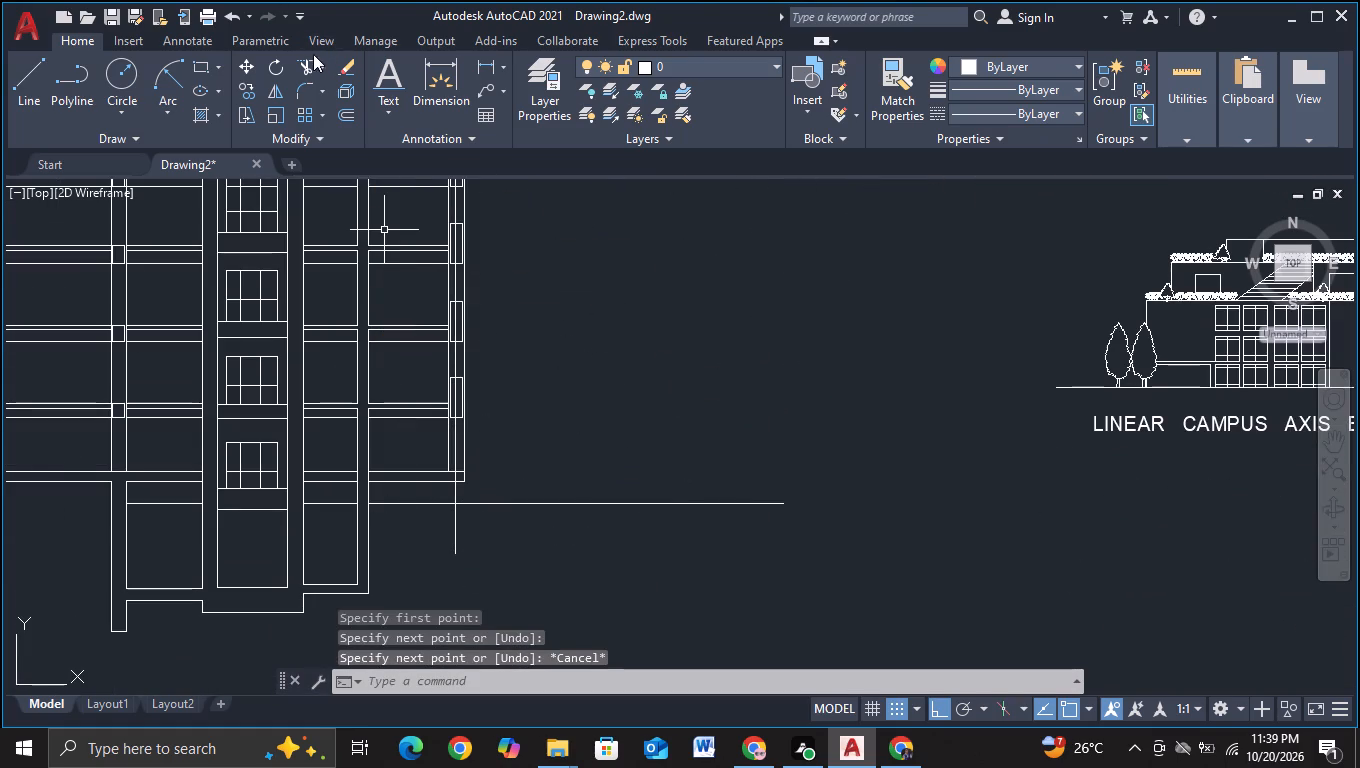
Trim the outer column's new centre line below the slab, within the slab thickness and above the column top.
{"action": "left_click", "coordinate": [308, 67]}
{"action": "left_click", "coordinate": [442, 493]}
{"action": "left_click", "coordinate": [481, 491]}
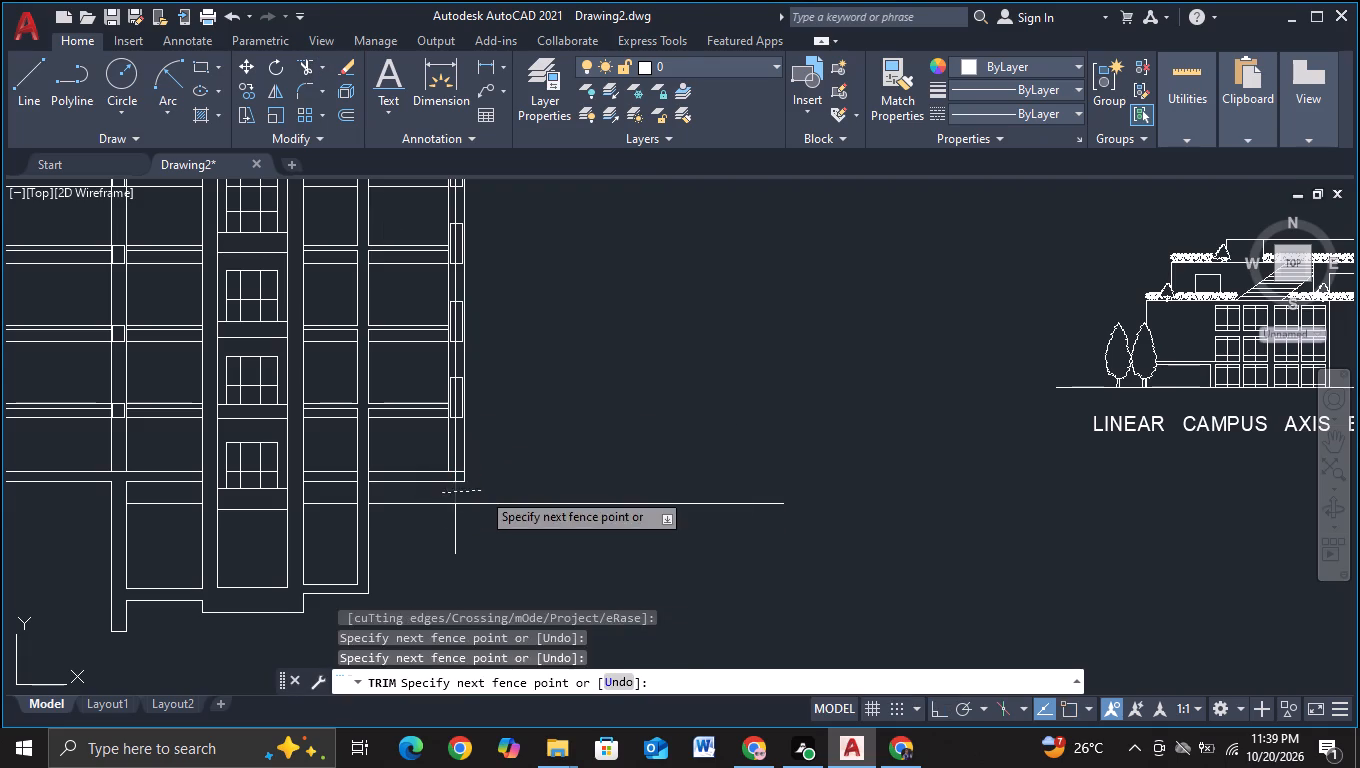
{"action": "left_click_drag", "start_coordinate": [436, 550], "coordinate": [502, 550]}
{"action": "scroll", "coordinate": [466, 503], "scroll_direction": "up", "scroll_amount": 2}
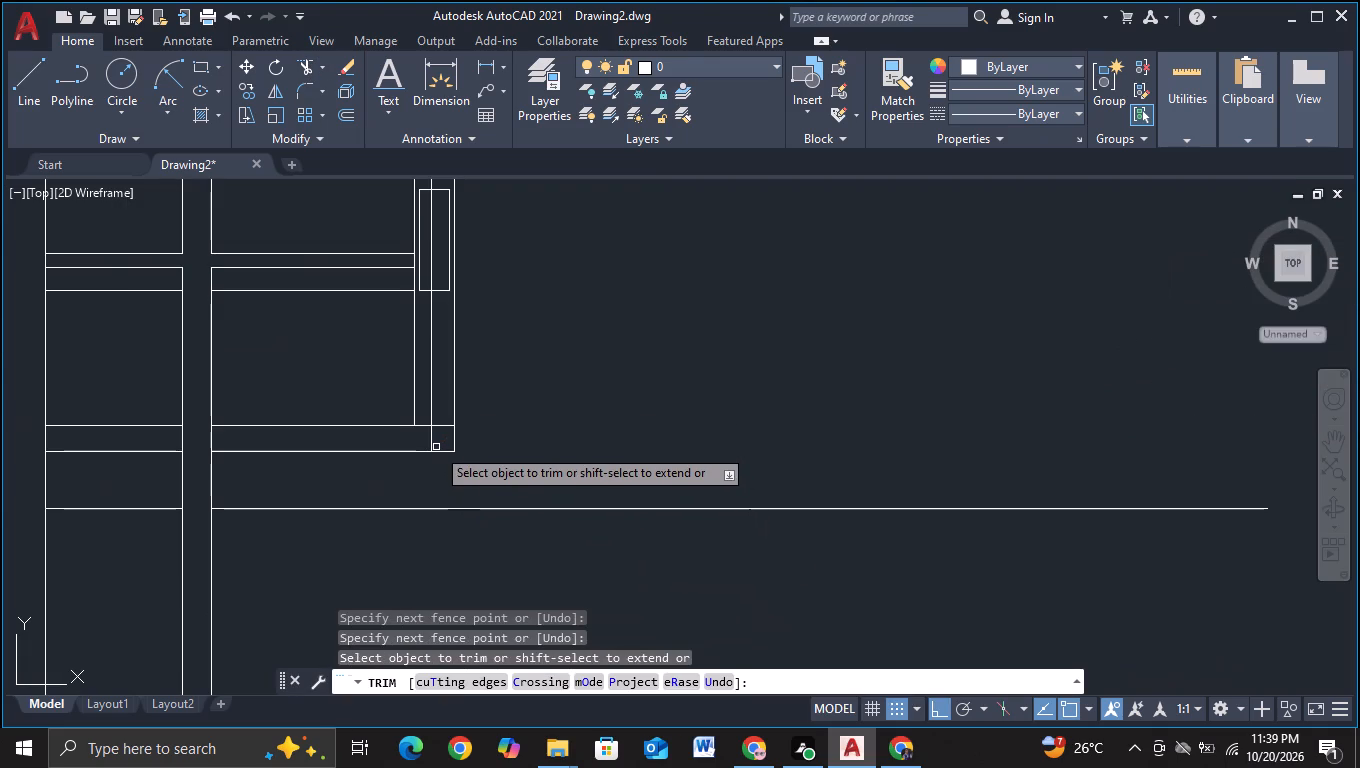
{"action": "left_click", "coordinate": [431, 435]}
{"action": "scroll", "coordinate": [561, 377], "scroll_direction": "down", "scroll_amount": 3}
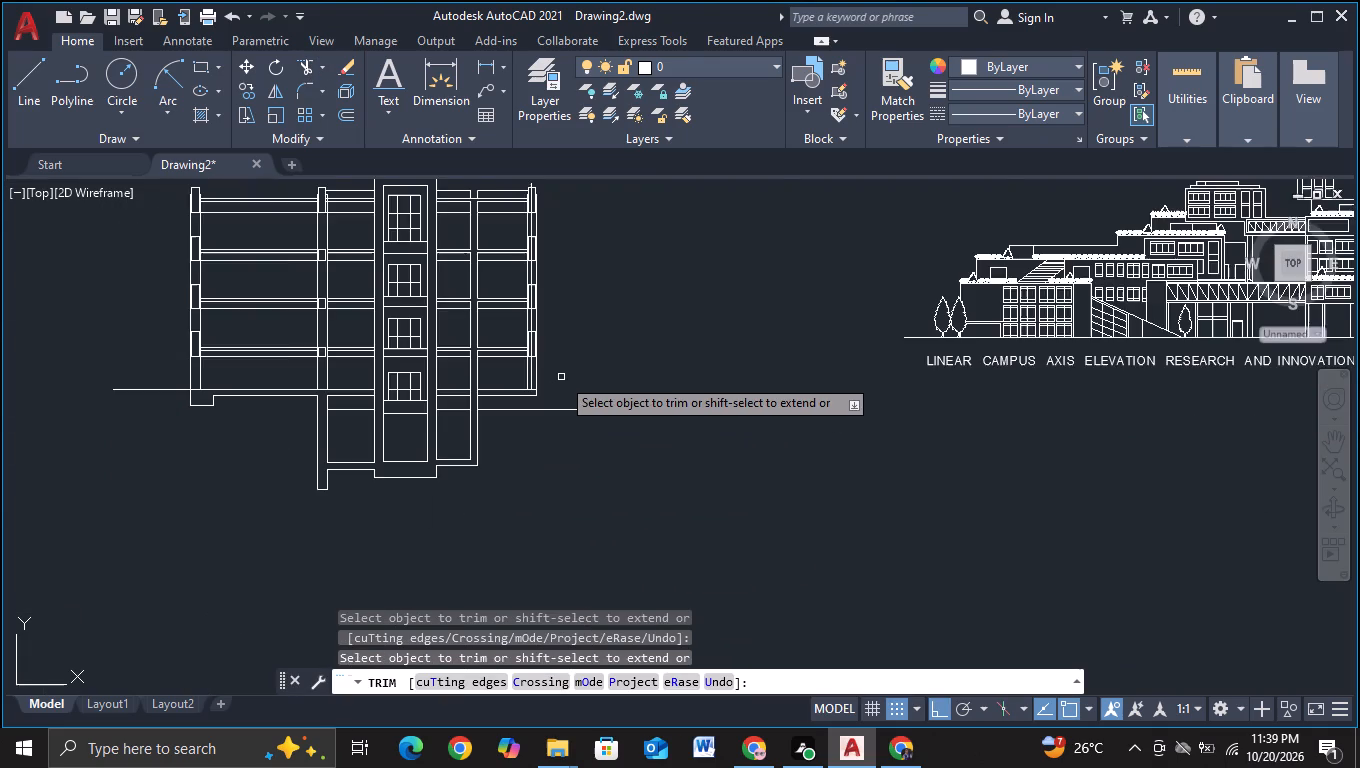
{"action": "middle_click_drag", "start_coordinate": [561, 377], "coordinate": [561, 457]}
{"action": "scroll", "coordinate": [567, 278], "scroll_direction": "up", "scroll_amount": 1}
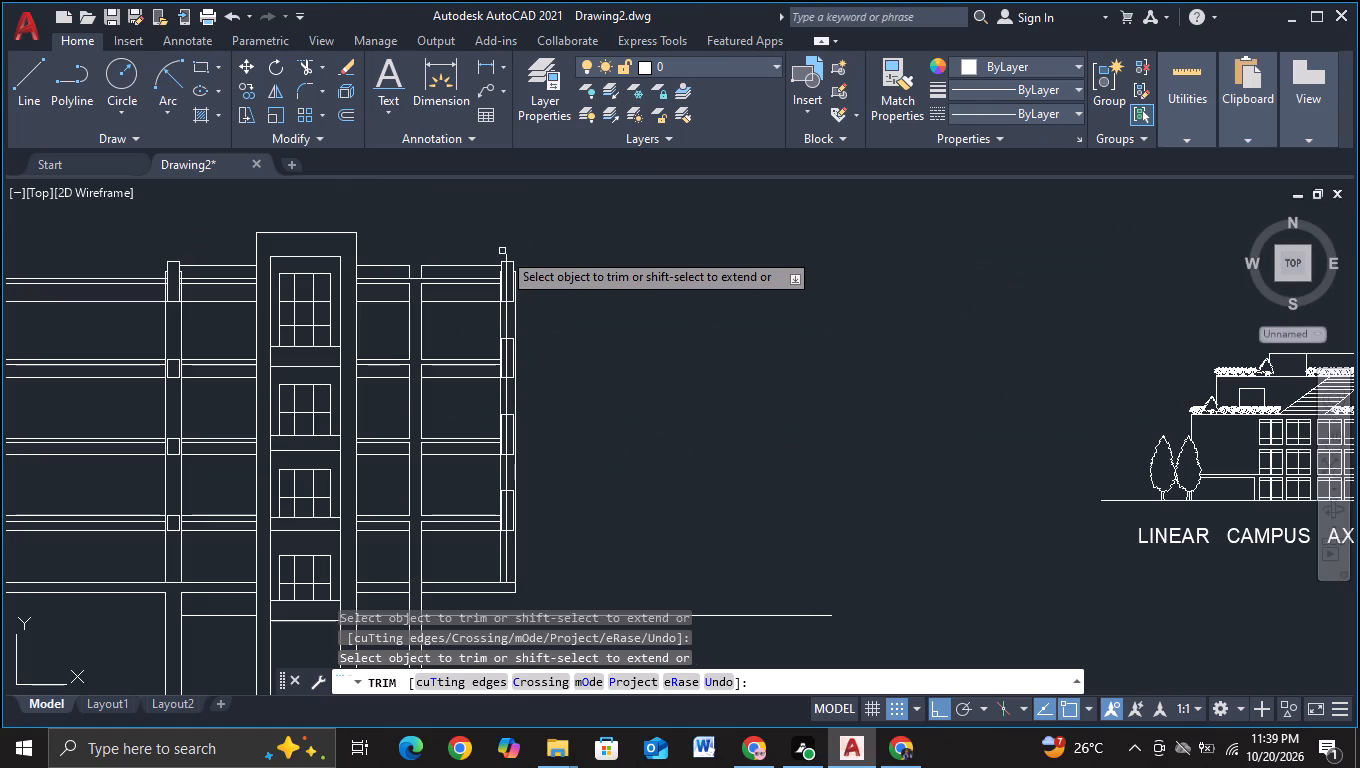
{"action": "left_click", "coordinate": [505, 255]}
{"action": "middle_click_drag", "start_coordinate": [626, 433], "coordinate": [588, 339]}
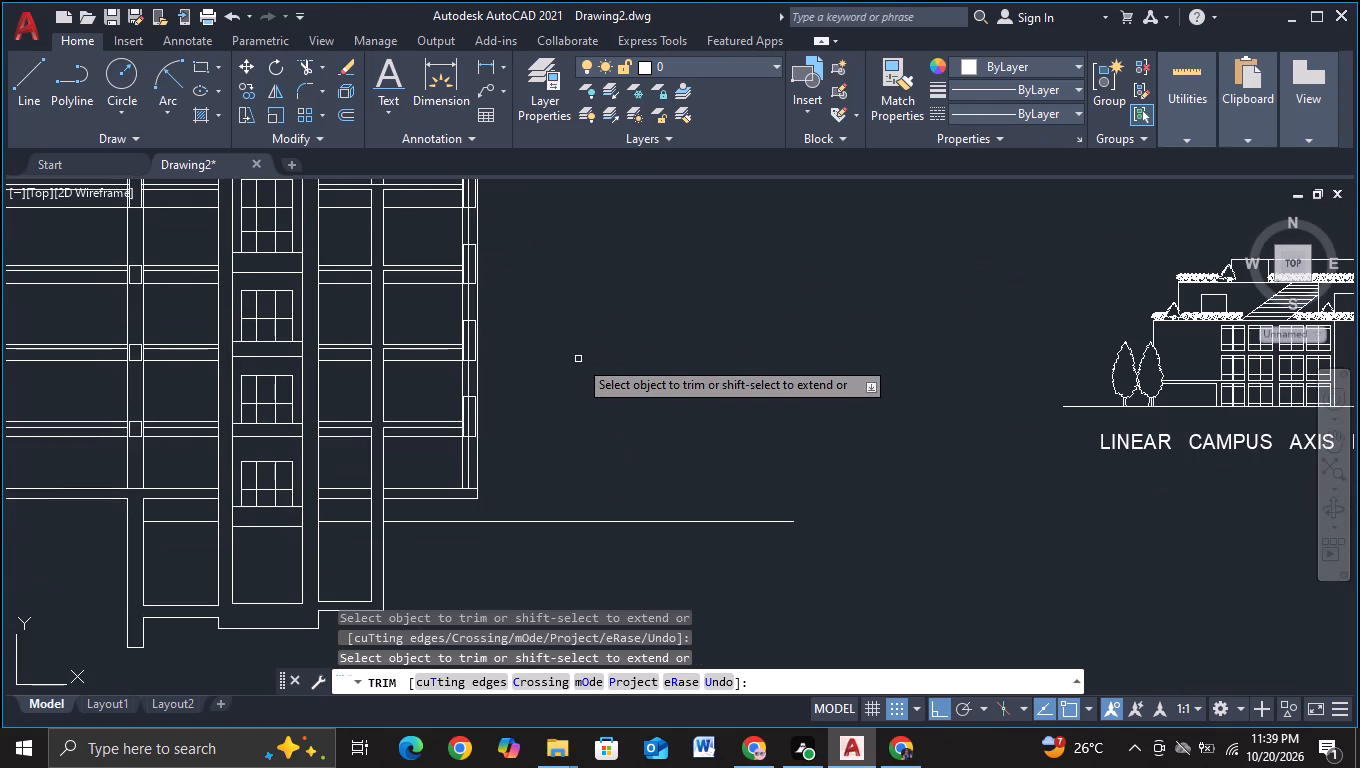
{"action": "key", "text": "Escape"}
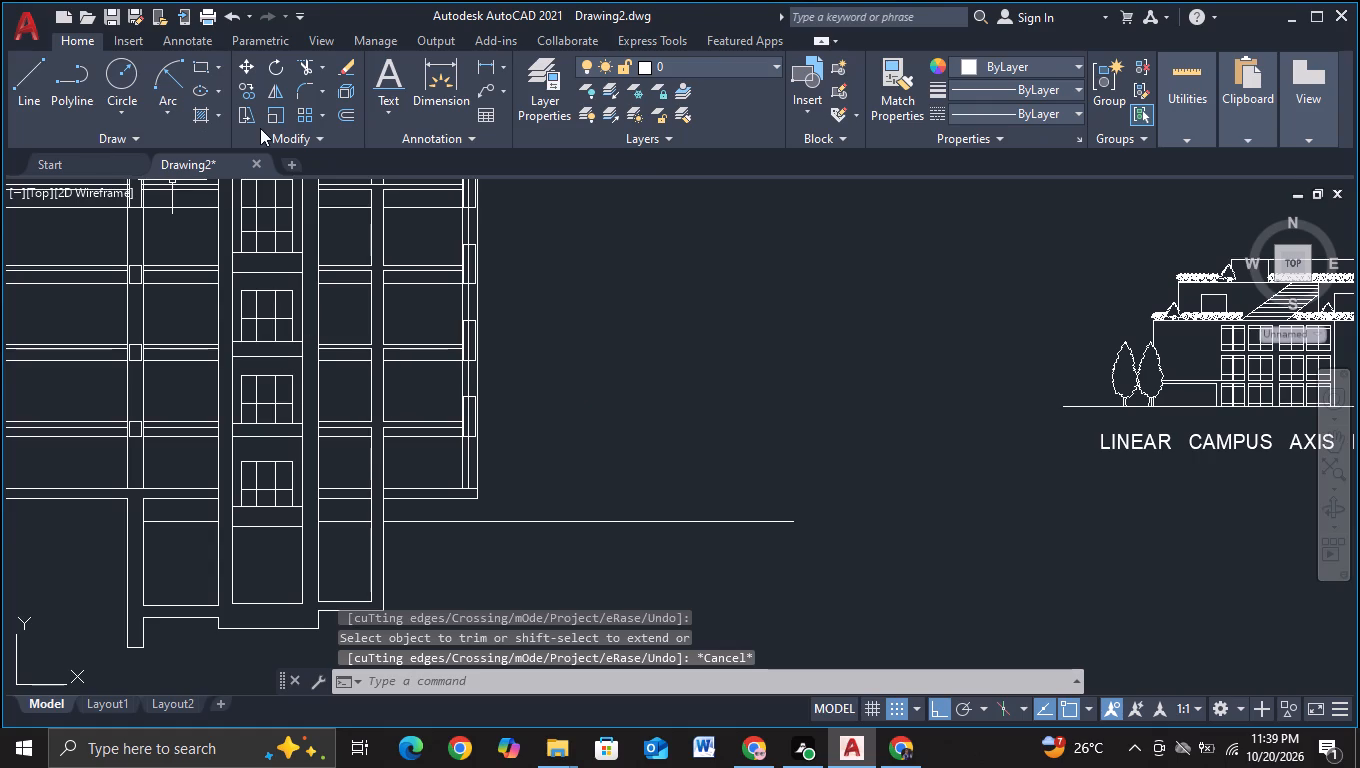
Draw a horizontal line extending the upper line of the second floor band from the top outward past the outer right column.
{"action": "left_click", "coordinate": [16, 98]}
{"action": "middle_click_drag", "start_coordinate": [578, 309], "coordinate": [313, 407]}
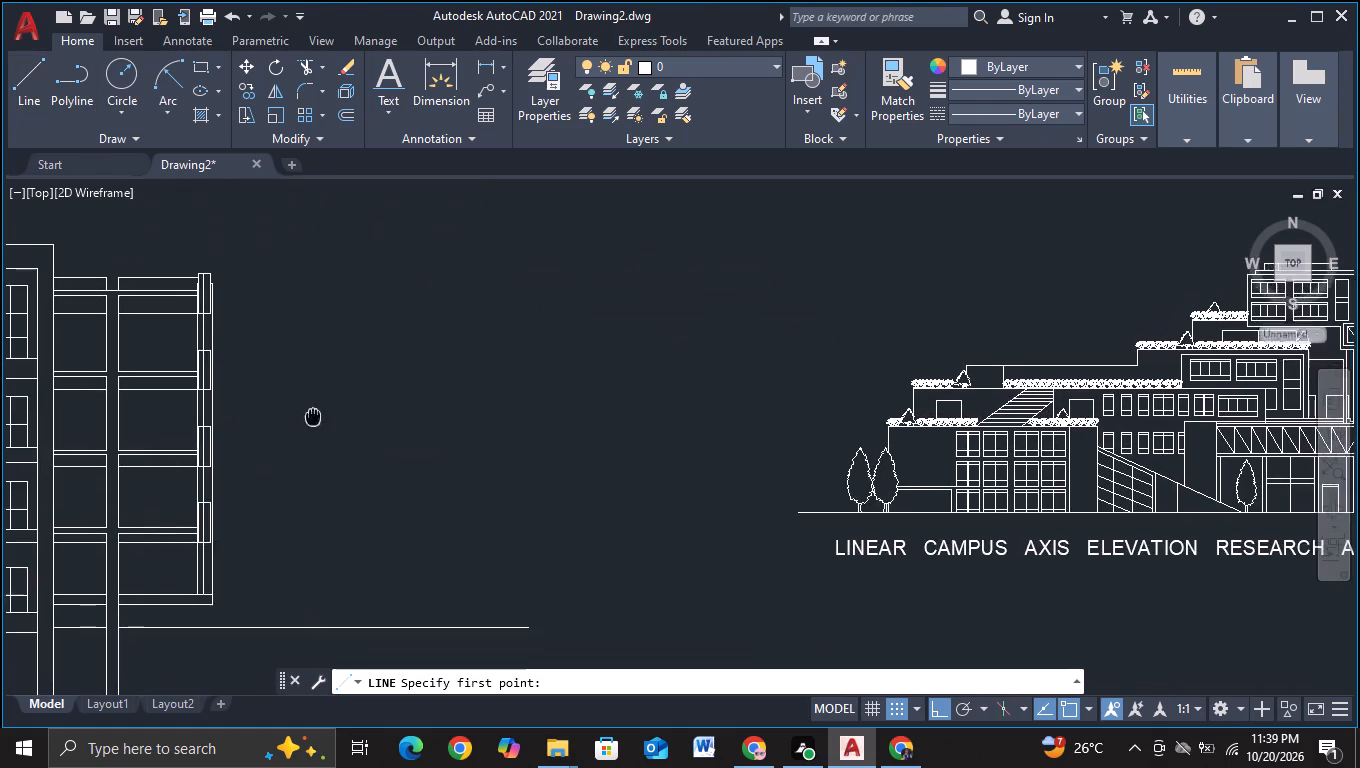
{"action": "middle_click_drag", "start_coordinate": [313, 407], "coordinate": [321, 380]}
{"action": "scroll", "coordinate": [281, 362], "scroll_direction": "up", "scroll_amount": 2}
{"action": "middle_click_drag", "start_coordinate": [211, 358], "coordinate": [520, 375]}
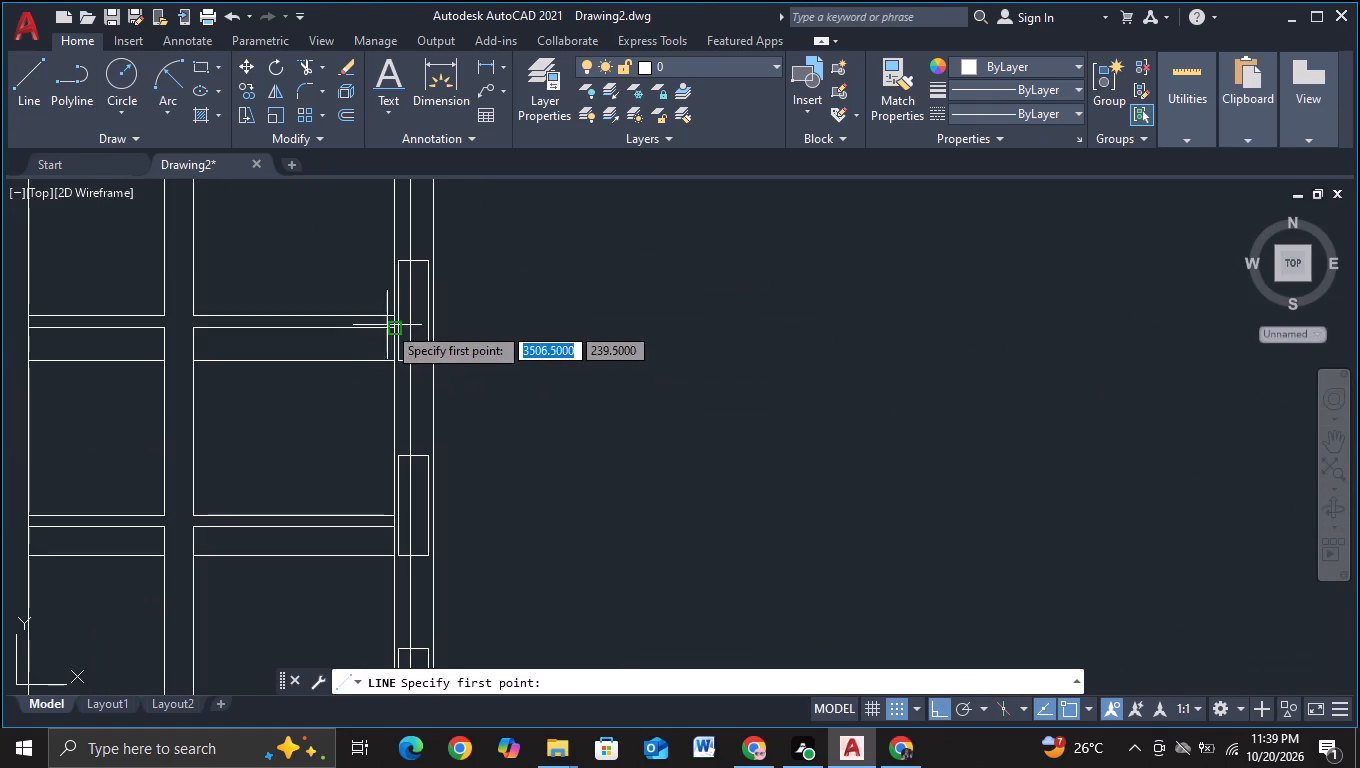
{"action": "left_click", "coordinate": [398, 317]}
{"action": "left_click", "coordinate": [660, 320]}
{"action": "key", "text": "Escape"}
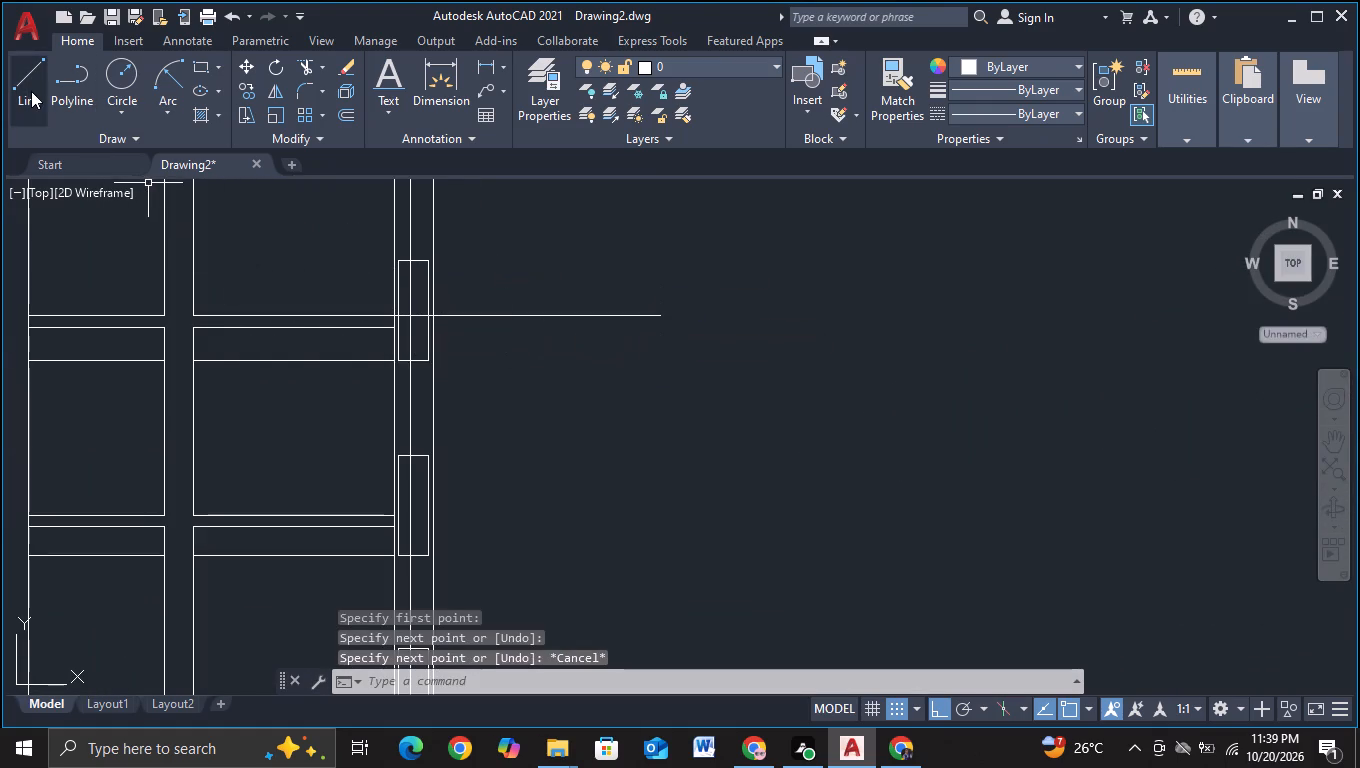
Draw an outline extending the band's lower line right, up into a short narrow upstand, then about 488 units down past the ground line.
{"action": "left_click", "coordinate": [31, 91]}
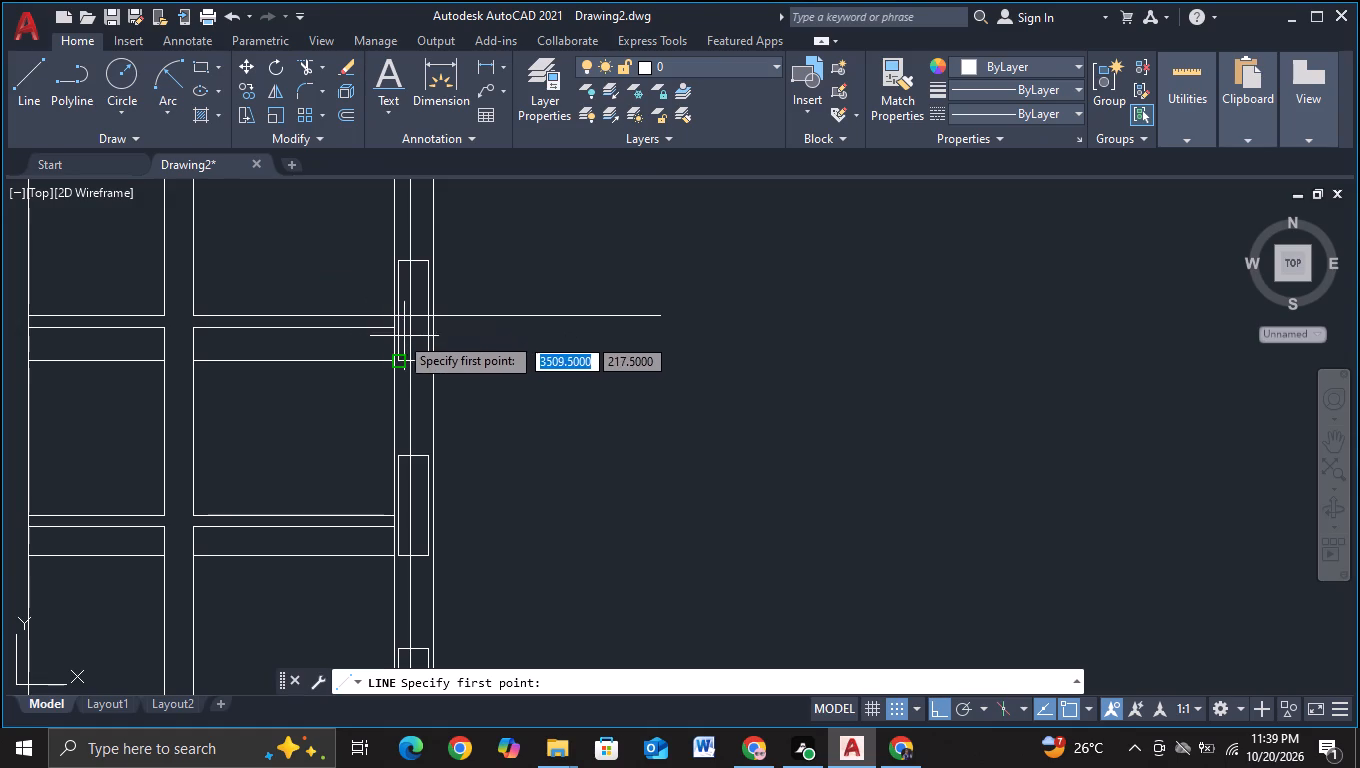
{"action": "left_click", "coordinate": [380, 329]}
{"action": "scroll", "coordinate": [1245, 346], "scroll_direction": "down", "scroll_amount": 2}
{"action": "middle_click_drag", "start_coordinate": [1115, 374], "coordinate": [1092, 373]}
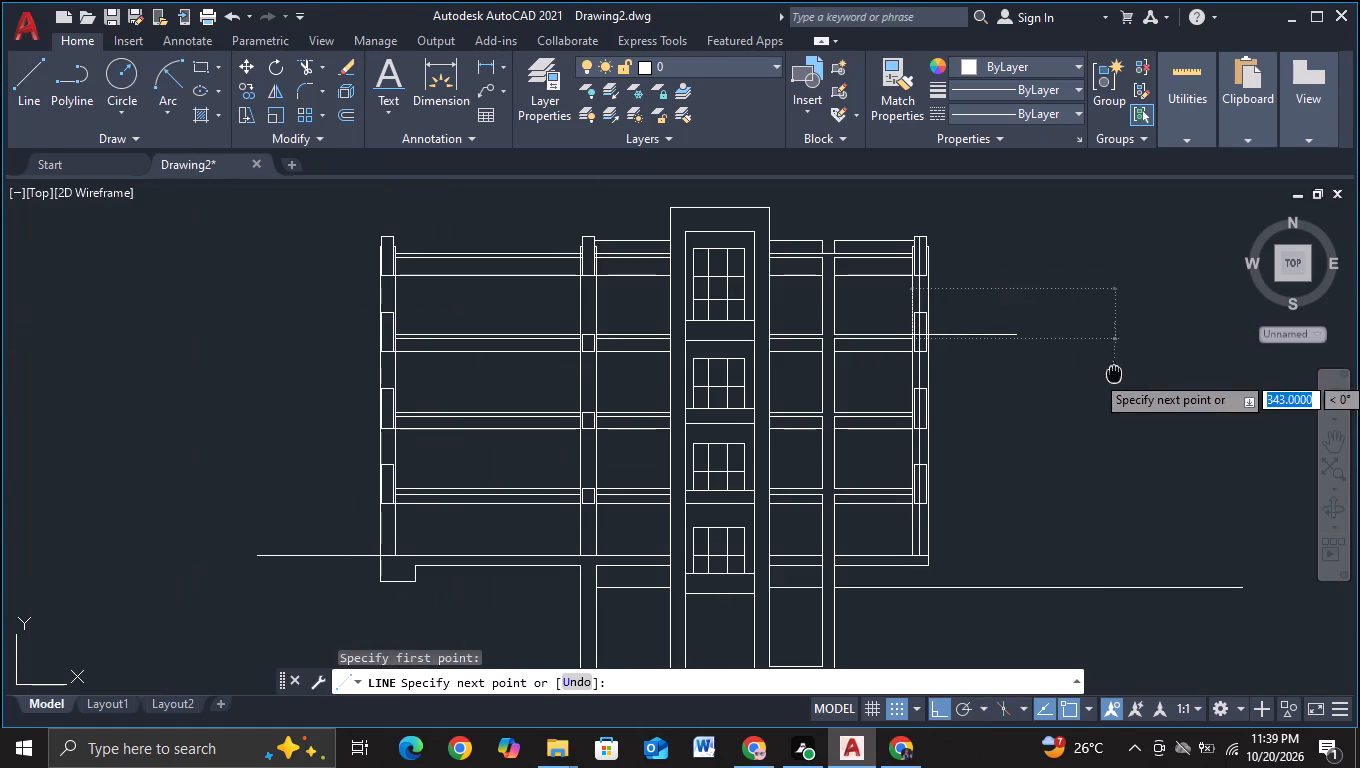
{"action": "middle_click_drag", "start_coordinate": [1092, 373], "coordinate": [563, 364]}
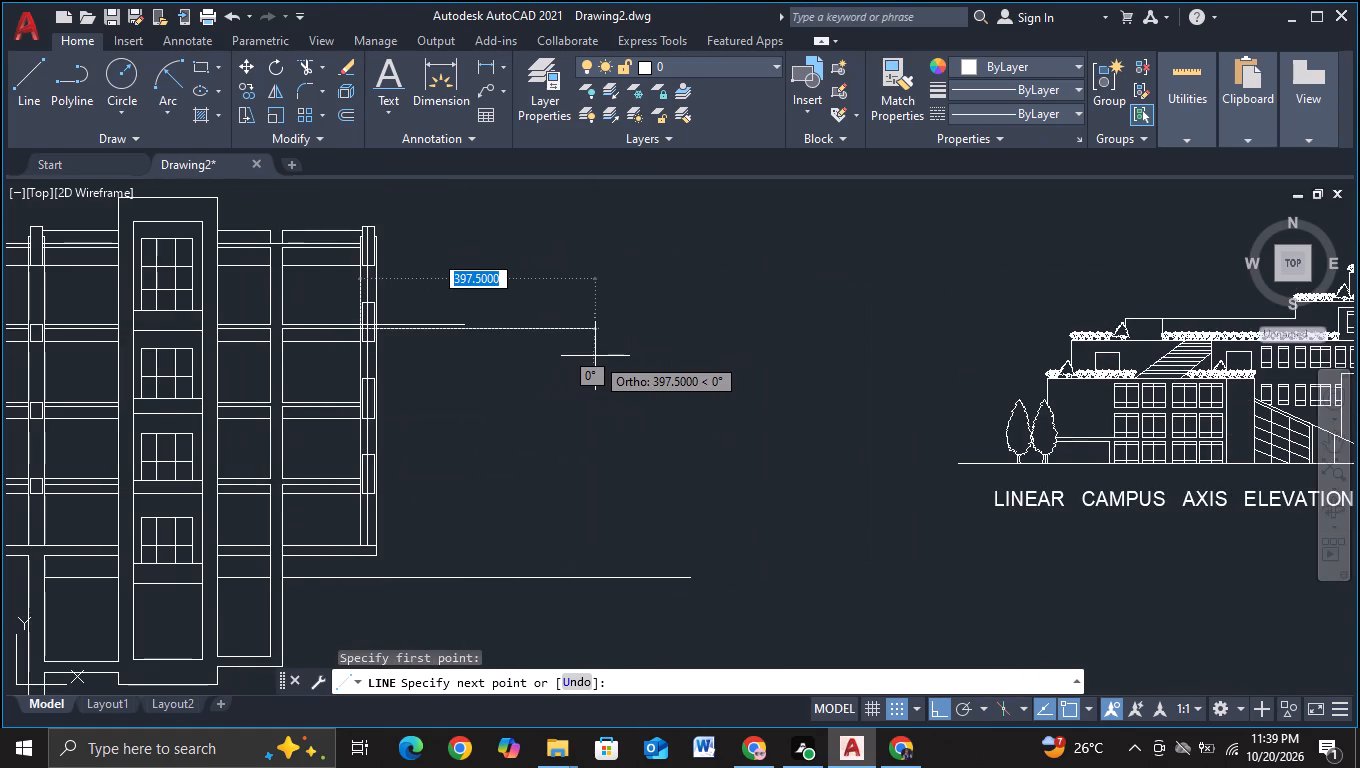
{"action": "left_click", "coordinate": [582, 353]}
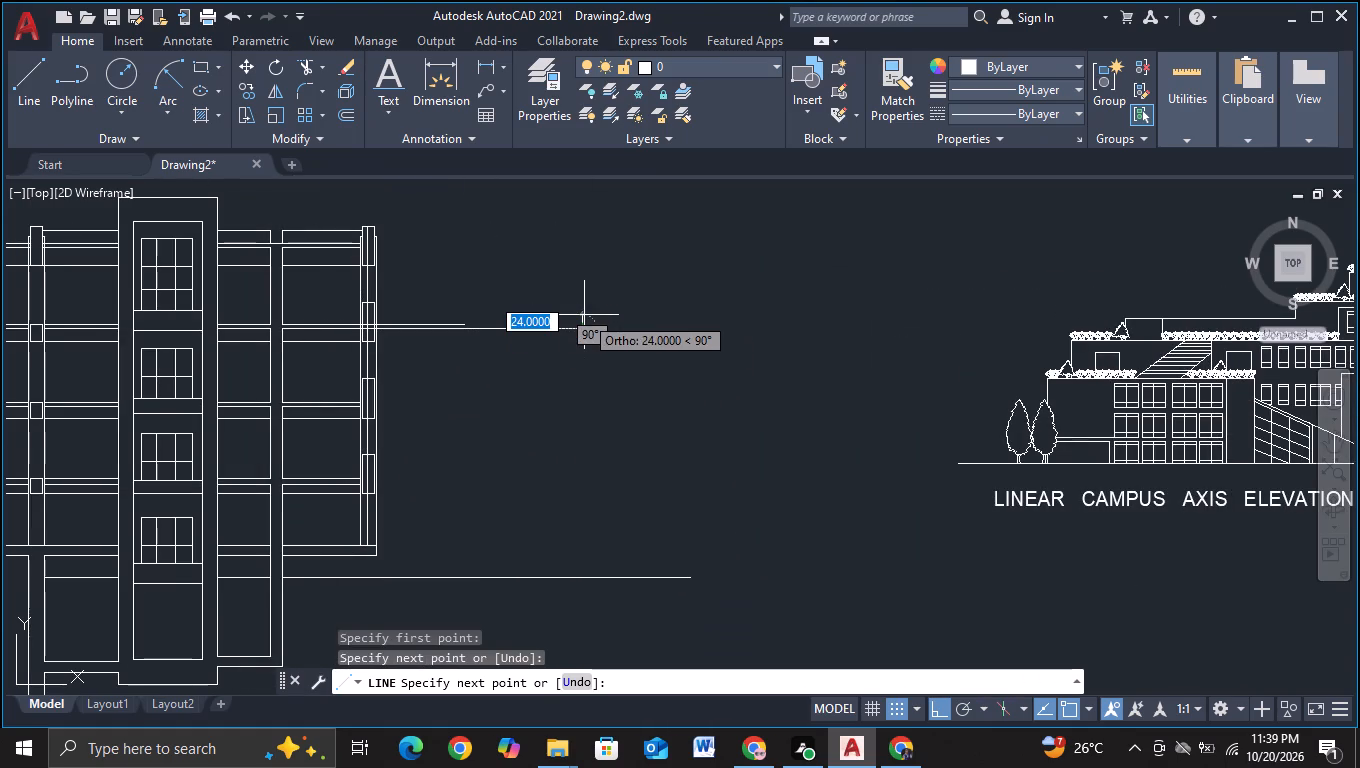
{"action": "left_click", "coordinate": [581, 305]}
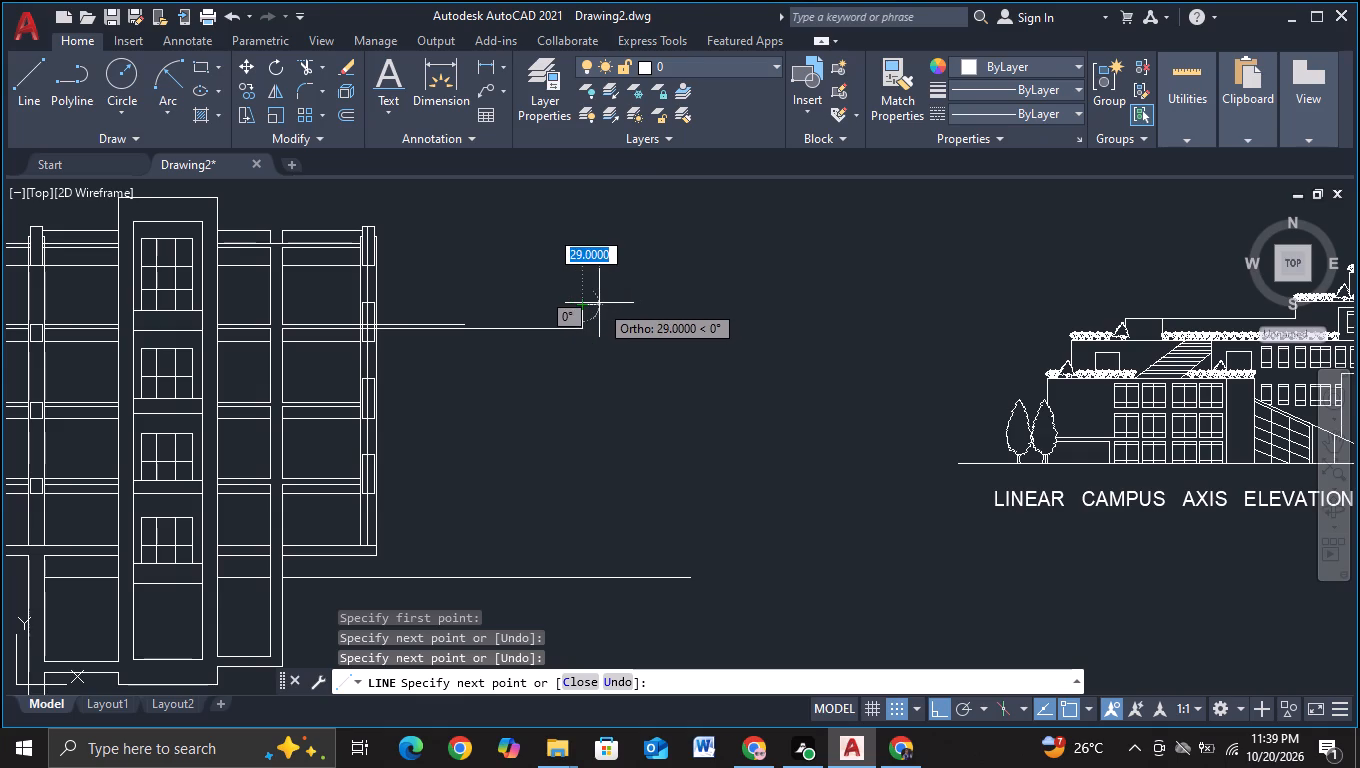
{"action": "left_click", "coordinate": [595, 303]}
{"action": "middle_click_drag", "start_coordinate": [583, 483], "coordinate": [590, 445]}
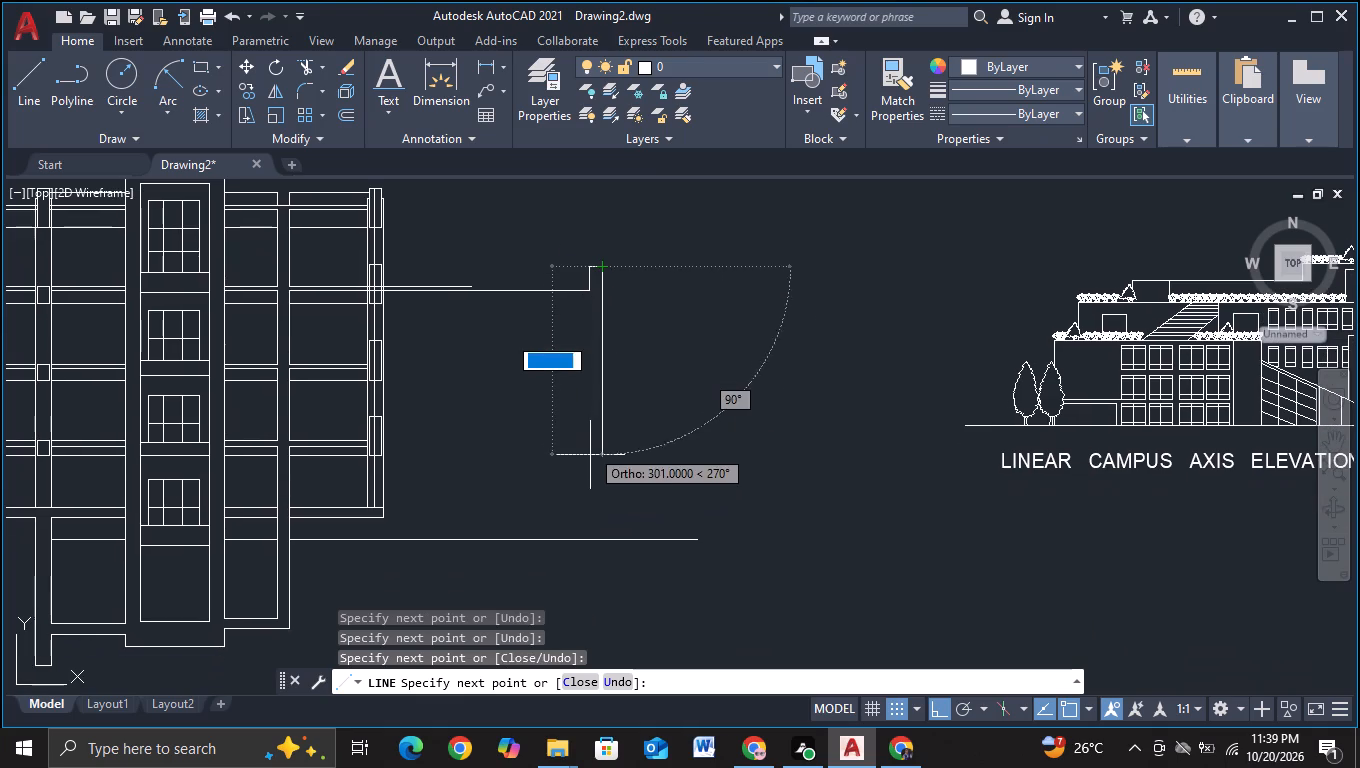
{"action": "left_click", "coordinate": [582, 556]}
{"action": "key", "text": "Escape"}
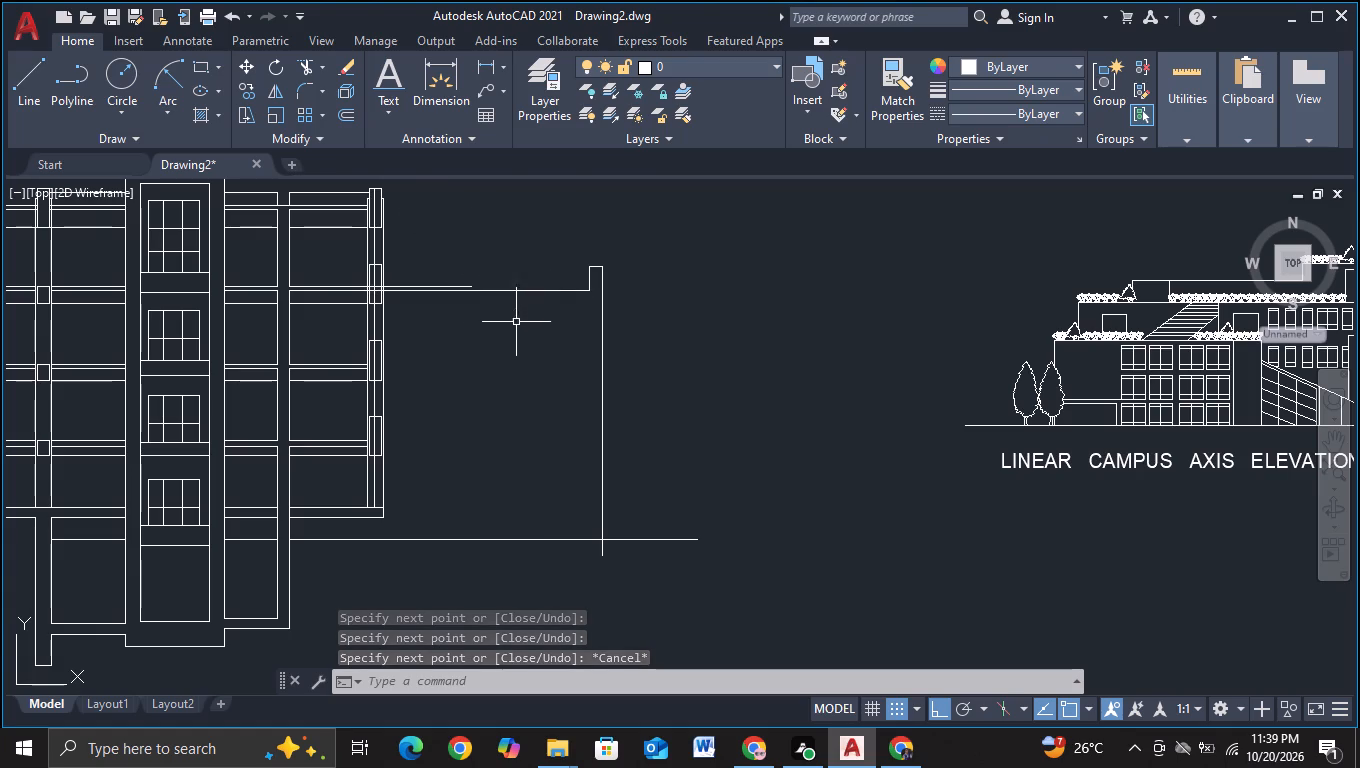
Move the two extended floor lines, the upstand's left side and the tall vertical 132 units straight down to the next floor band.
{"action": "scroll", "coordinate": [514, 359], "scroll_direction": "down", "scroll_amount": 1}
{"action": "scroll", "coordinate": [514, 359], "scroll_direction": "up", "scroll_amount": 1}
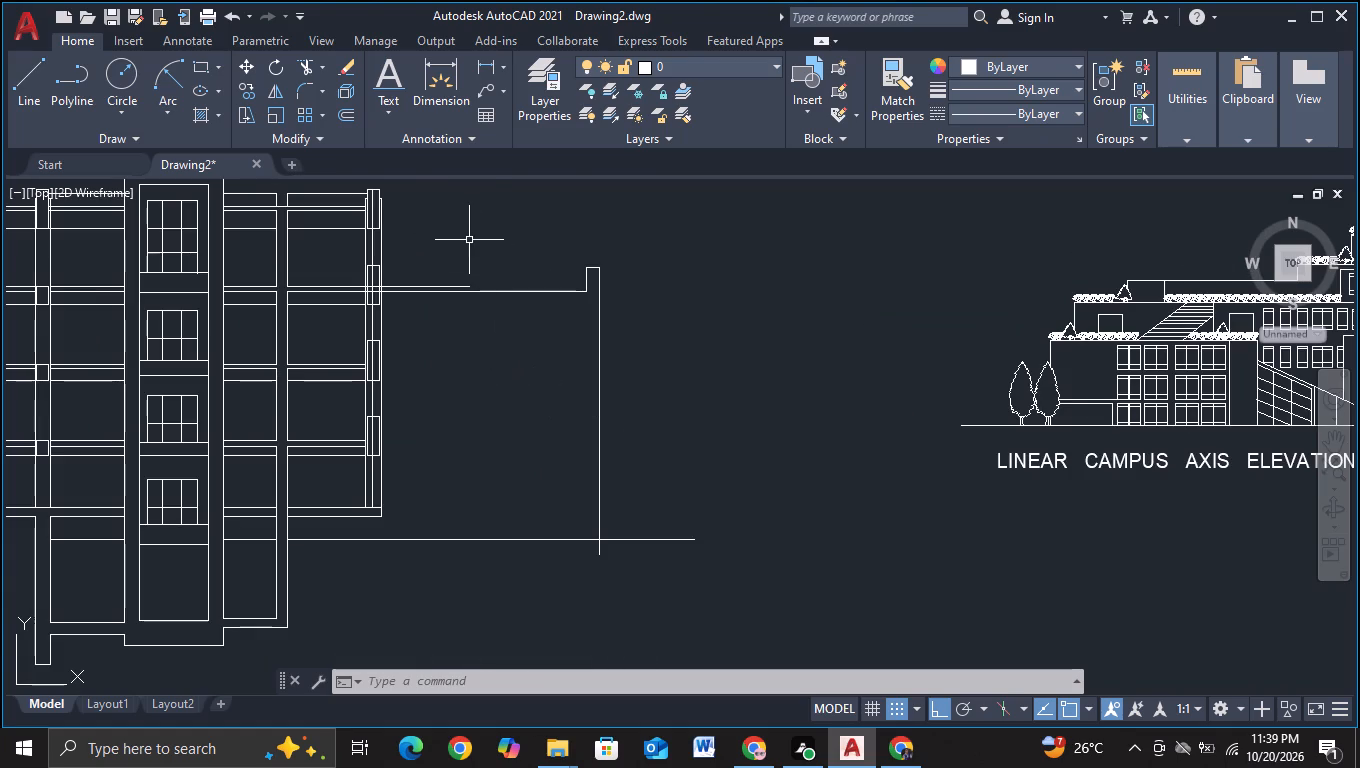
{"action": "left_click_drag", "start_coordinate": [438, 225], "coordinate": [420, 348]}
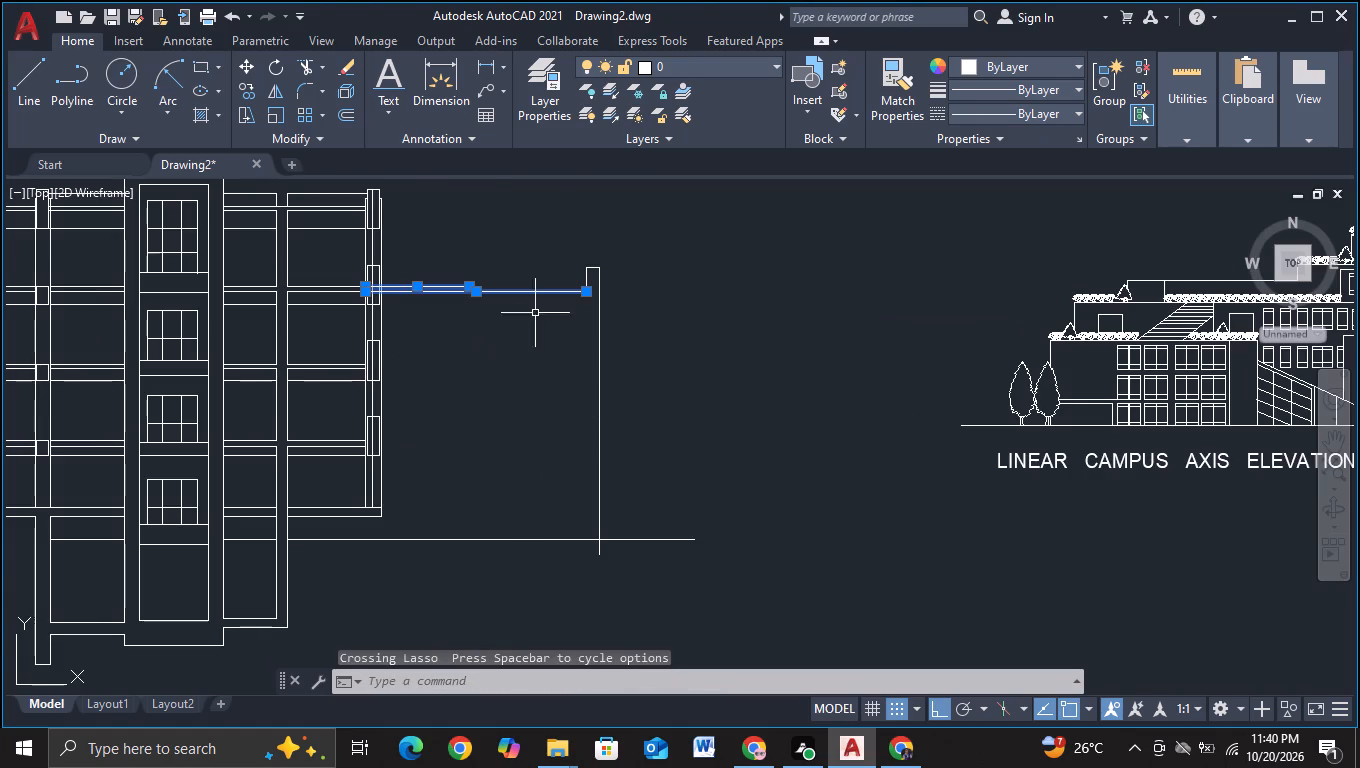
{"action": "left_click_drag", "start_coordinate": [542, 270], "coordinate": [644, 285]}
{"action": "left_click", "coordinate": [611, 392]}
{"action": "left_click_drag", "start_coordinate": [657, 327], "coordinate": [551, 390]}
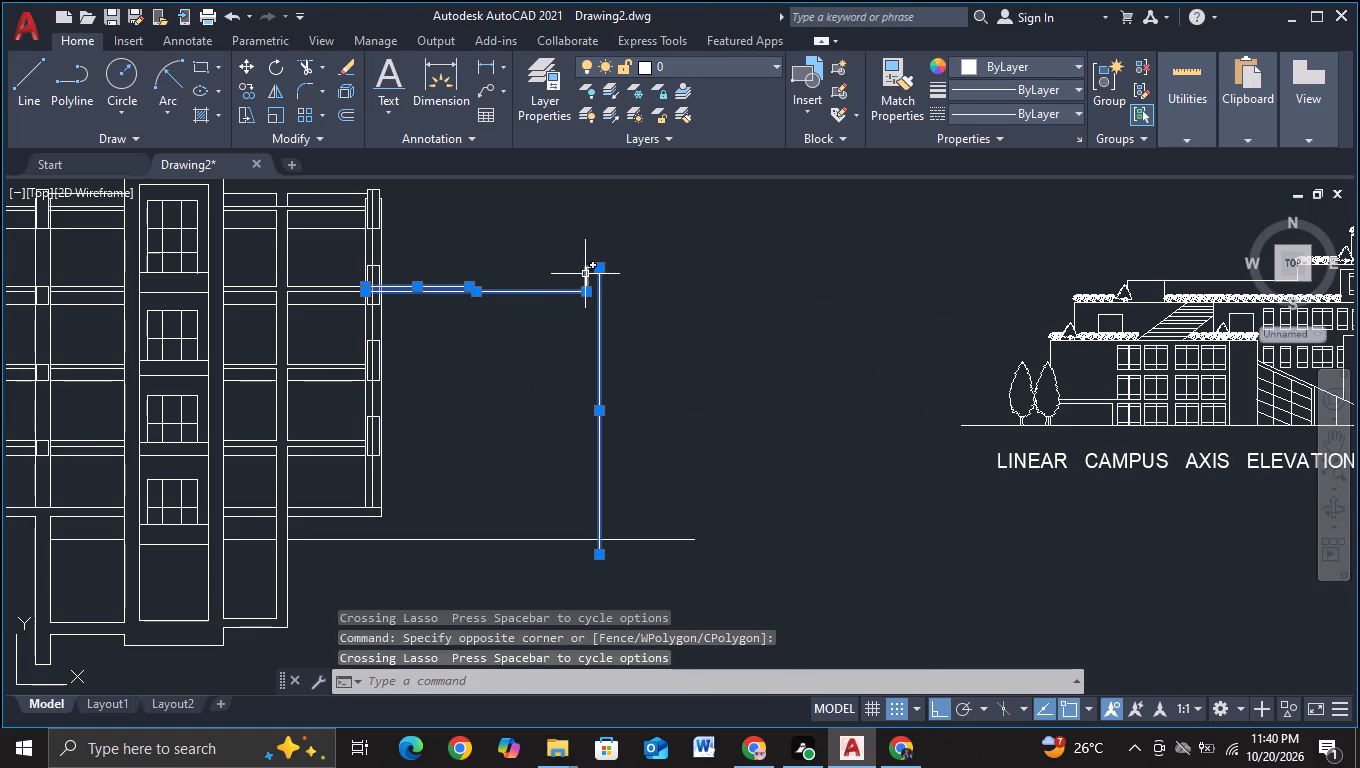
{"action": "left_click", "coordinate": [586, 275]}
{"action": "key", "text": "m"}
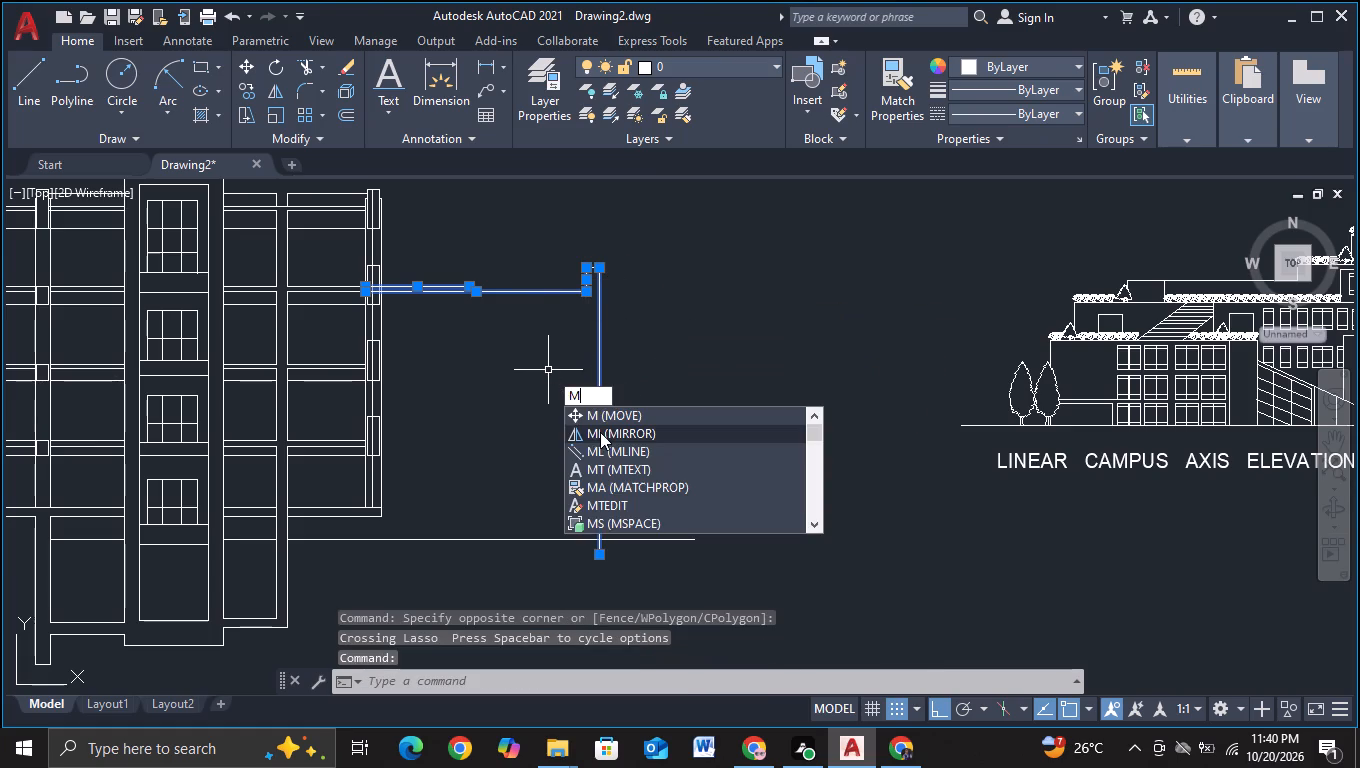
{"action": "left_click", "coordinate": [604, 414]}
{"action": "left_click", "coordinate": [521, 274]}
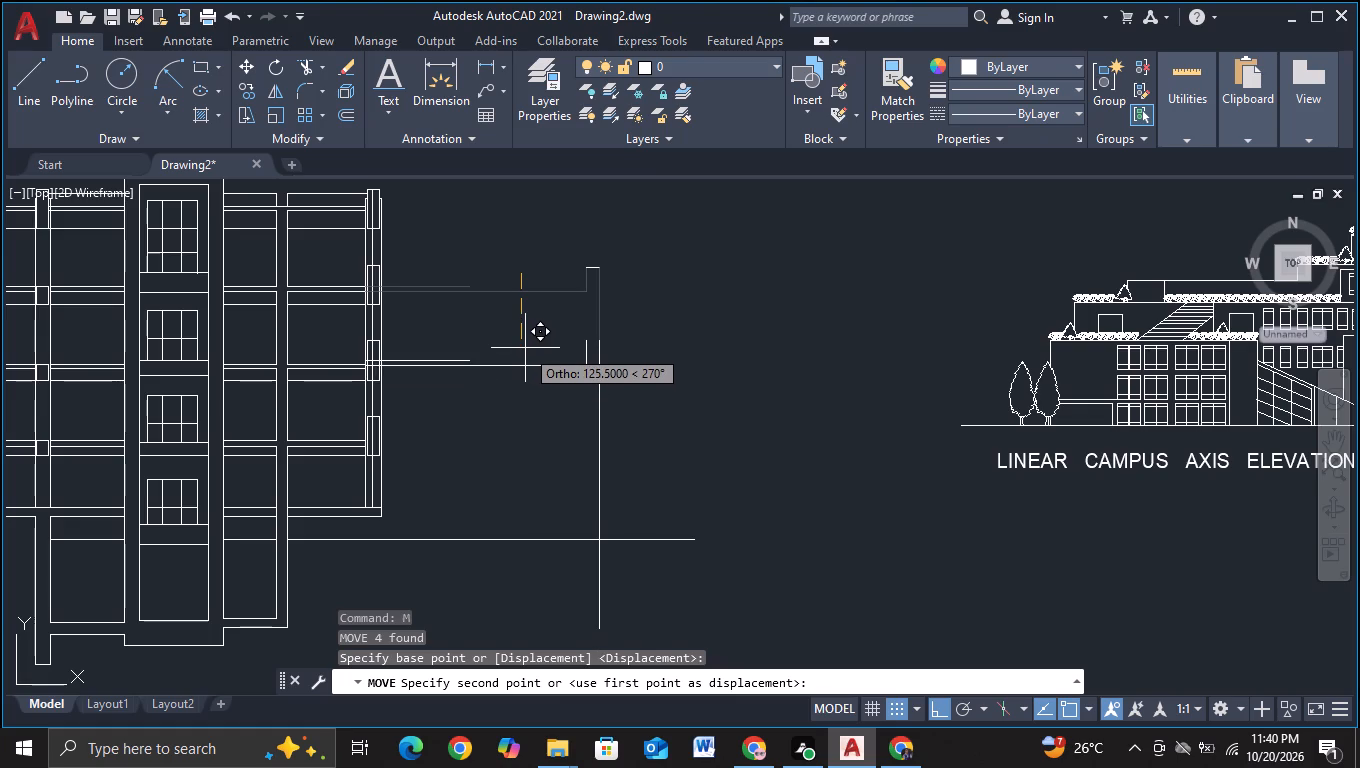
{"action": "scroll", "coordinate": [525, 348], "scroll_direction": "up", "scroll_amount": 2}
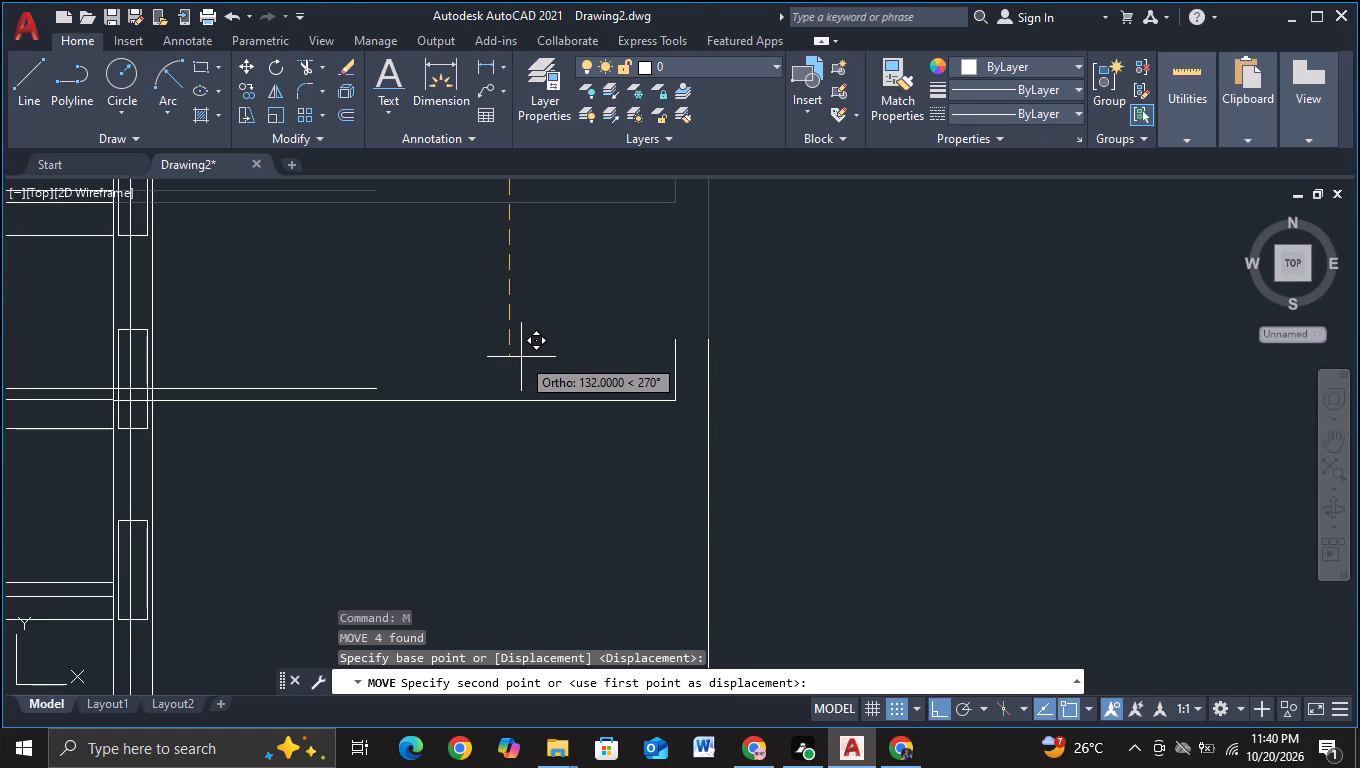
{"action": "left_click", "coordinate": [521, 356]}
{"action": "key", "text": "Escape"}
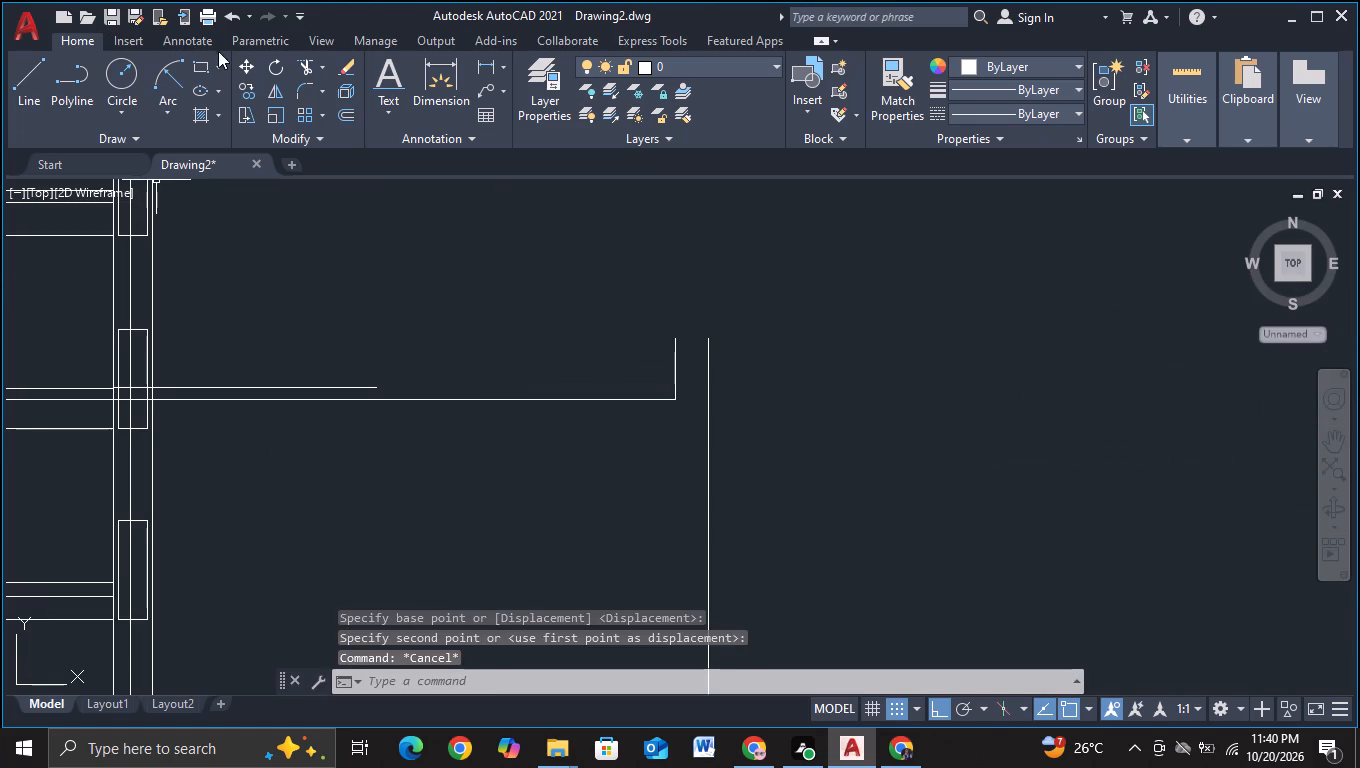
Trim the two extended floor lines through the outer right column so they begin at the column's outermost vertical line.
{"action": "left_click", "coordinate": [302, 63]}
{"action": "middle_click_drag", "start_coordinate": [235, 337], "coordinate": [387, 286]}
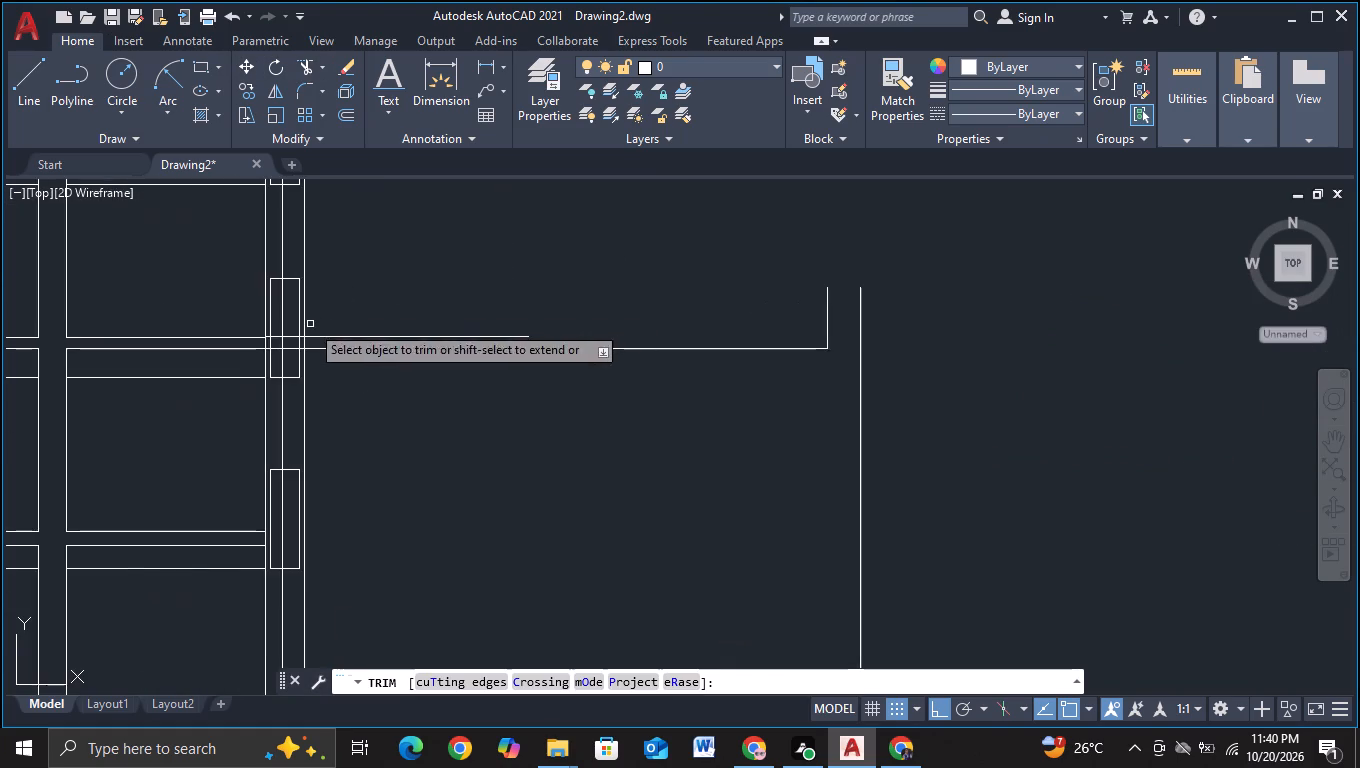
{"action": "scroll", "coordinate": [310, 324], "scroll_direction": "up", "scroll_amount": 1}
{"action": "left_click", "coordinate": [280, 372]}
{"action": "left_click", "coordinate": [277, 320]}
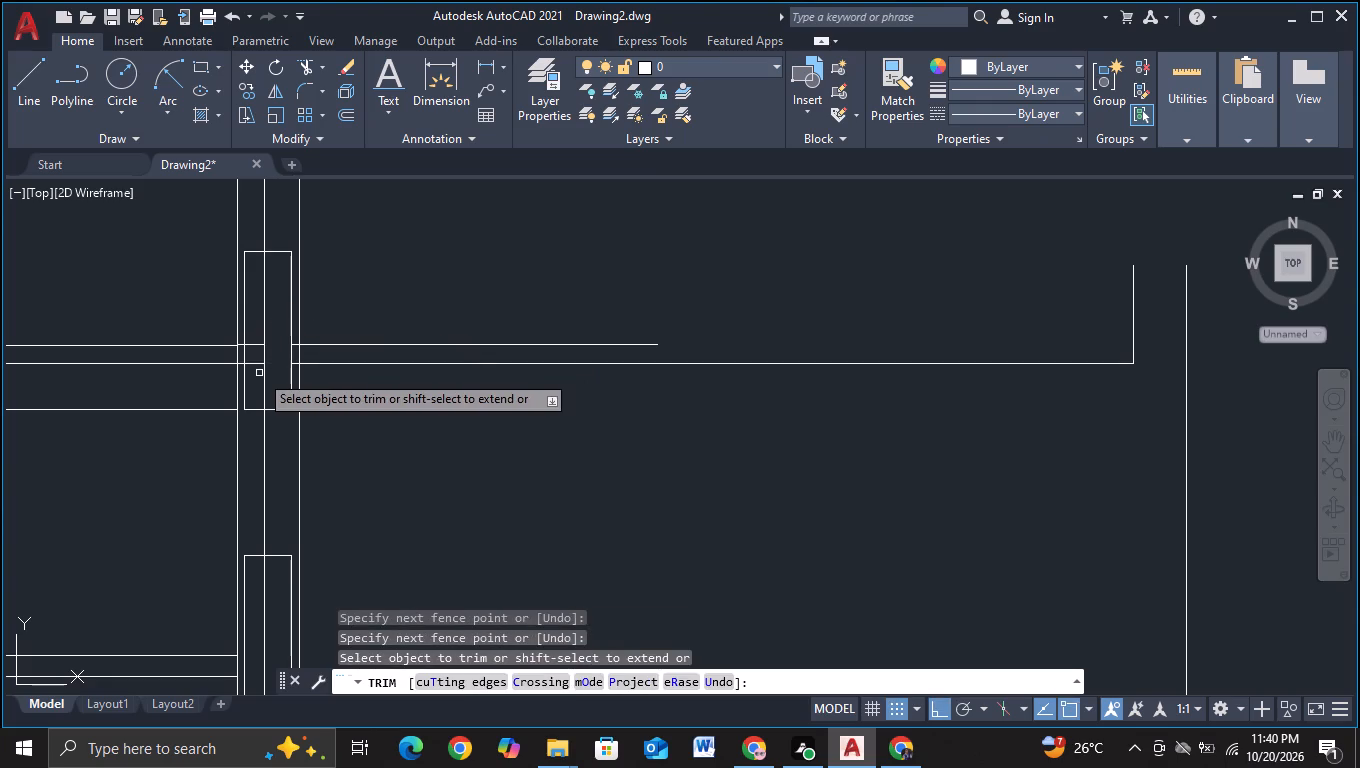
{"action": "left_click", "coordinate": [259, 373]}
{"action": "left_click", "coordinate": [253, 327]}
{"action": "scroll", "coordinate": [251, 361], "scroll_direction": "up", "scroll_amount": 1}
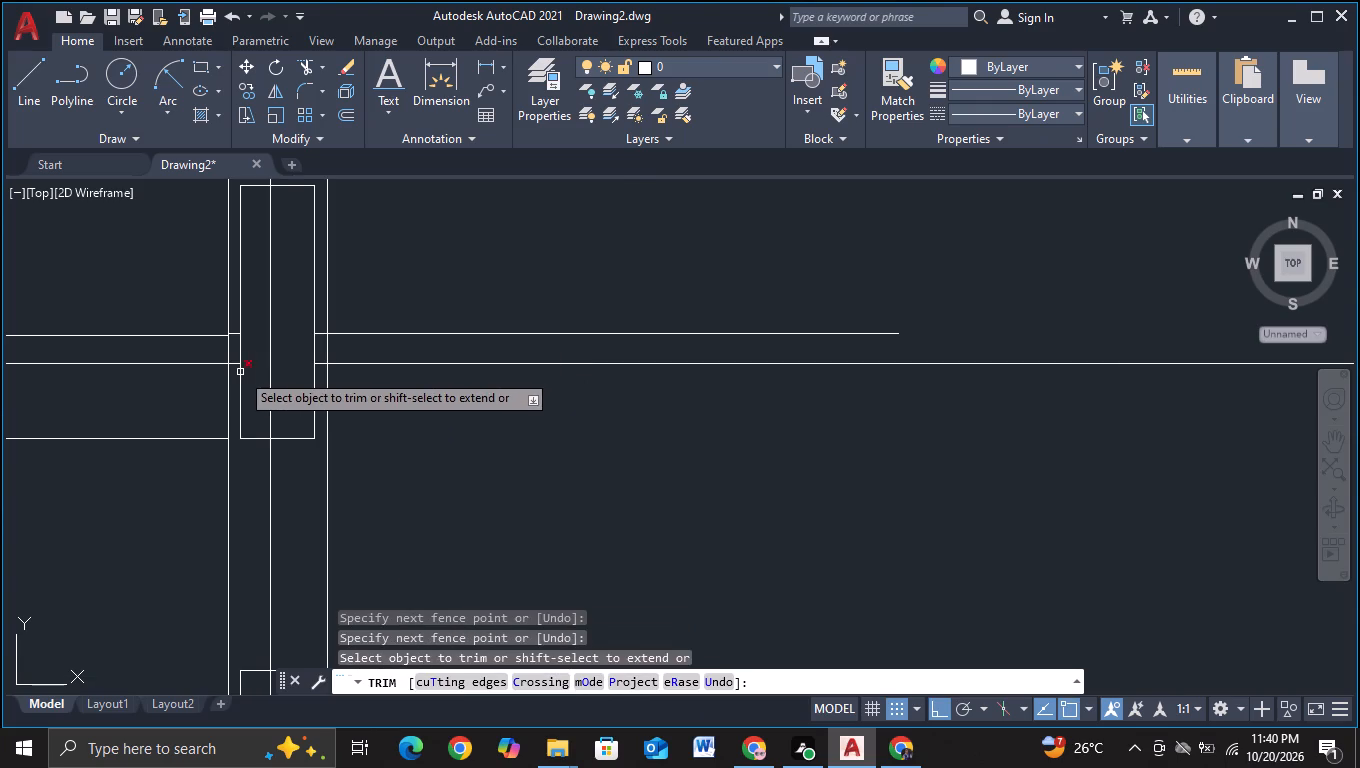
{"action": "left_click", "coordinate": [234, 373]}
{"action": "left_click", "coordinate": [235, 330]}
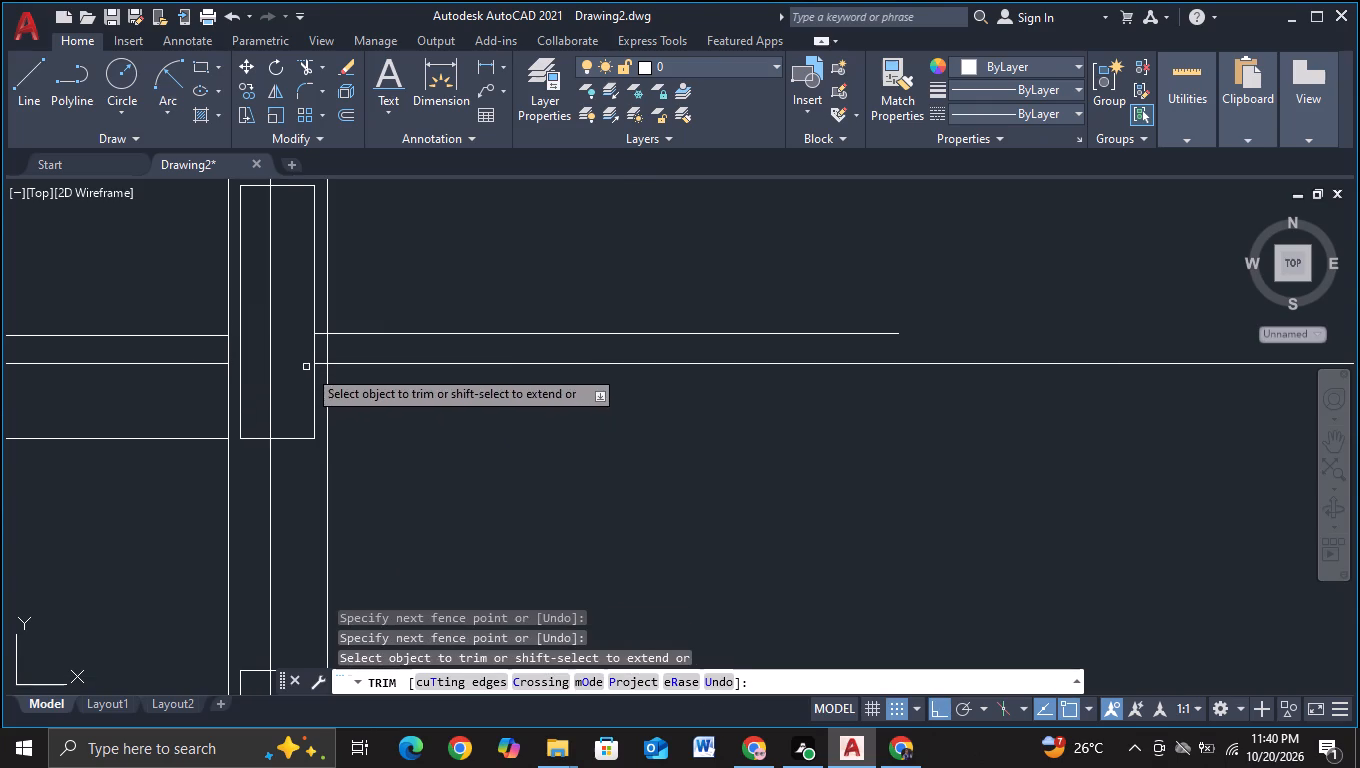
{"action": "left_click", "coordinate": [320, 372]}
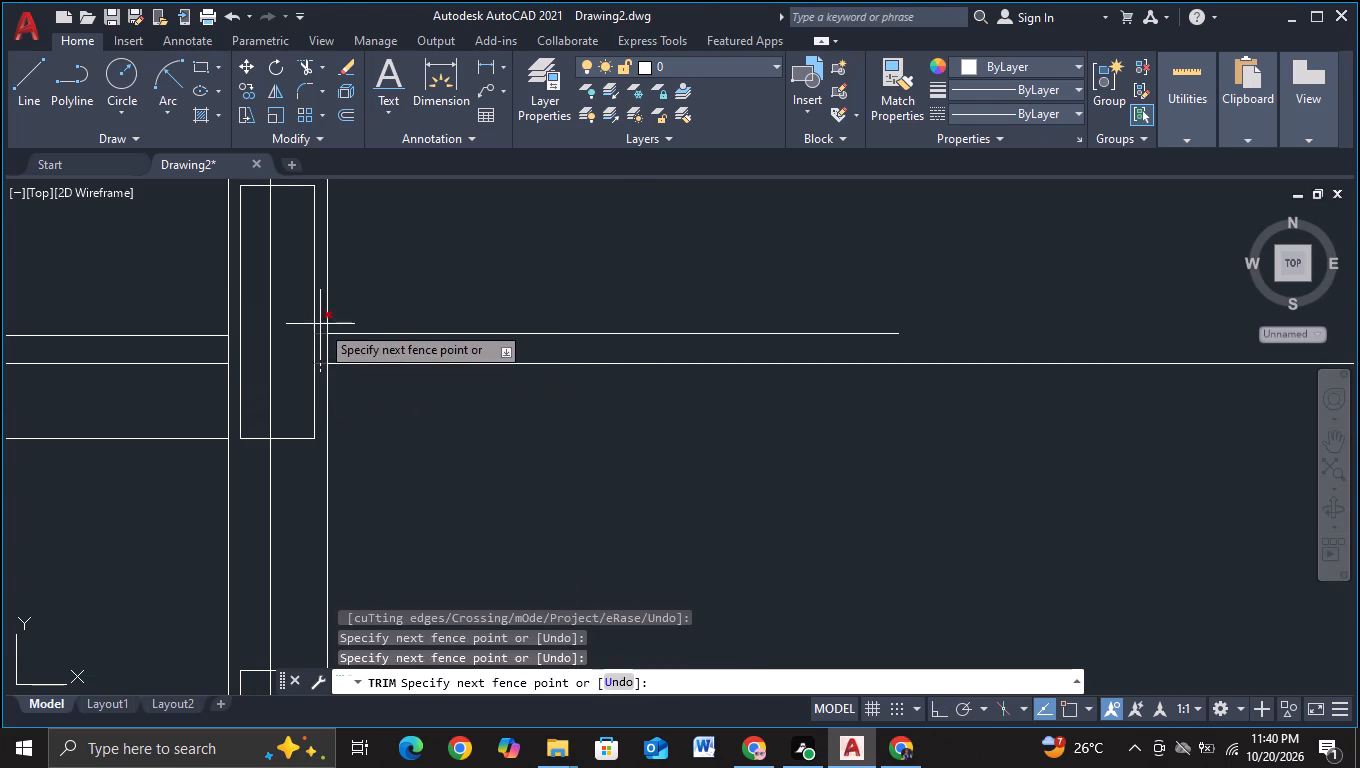
{"action": "left_click", "coordinate": [320, 324]}
{"action": "scroll", "coordinate": [403, 300], "scroll_direction": "down", "scroll_amount": 1}
{"action": "middle_click_drag", "start_coordinate": [403, 312], "coordinate": [408, 498]}
{"action": "scroll", "coordinate": [396, 344], "scroll_direction": "down", "scroll_amount": 2}
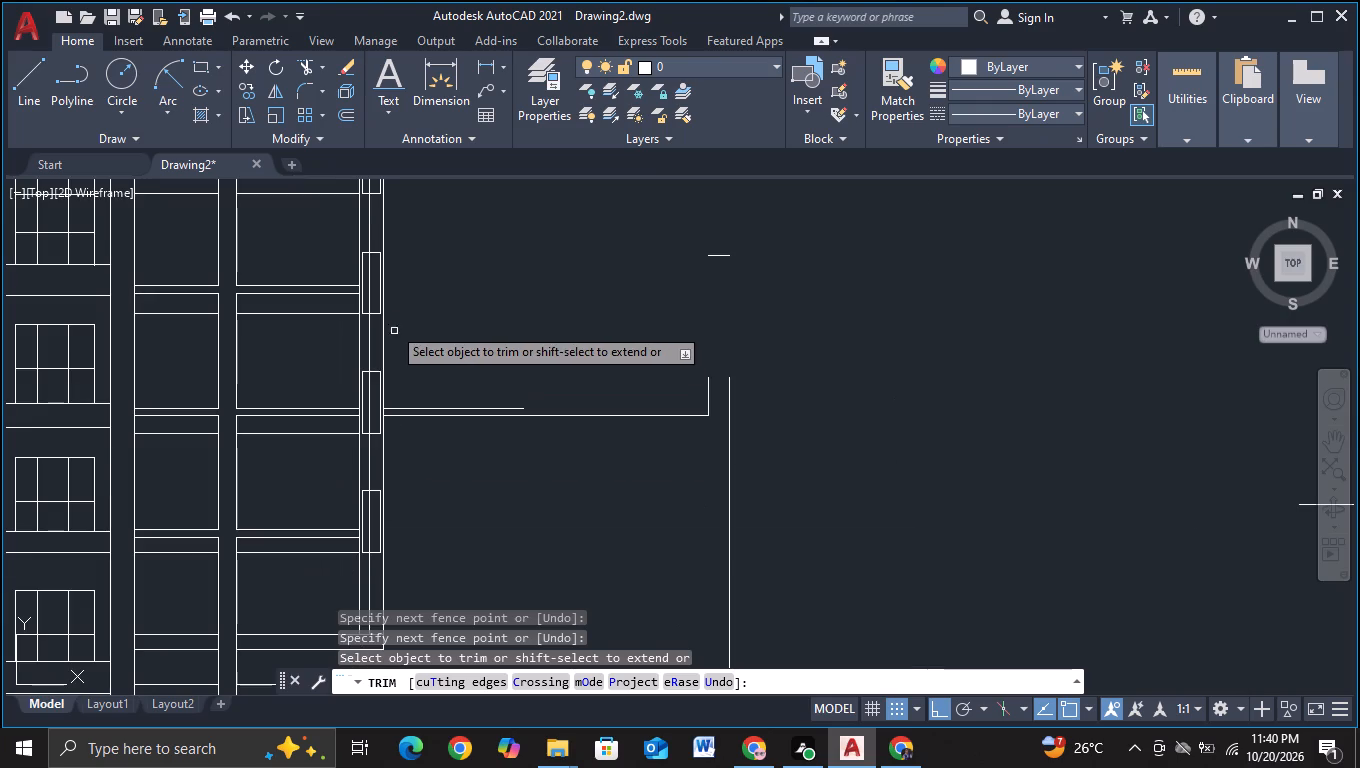
{"action": "middle_click_drag", "start_coordinate": [414, 346], "coordinate": [447, 257]}
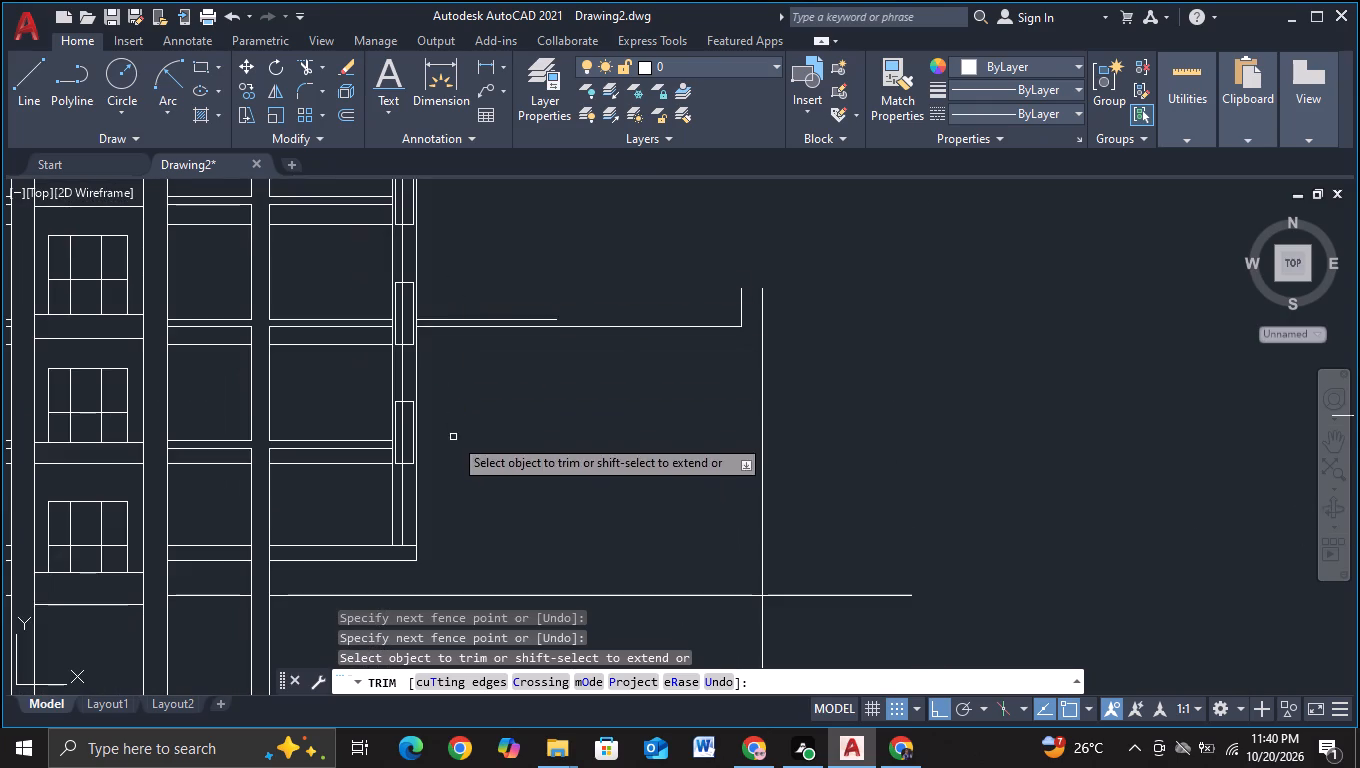
{"action": "middle_click_drag", "start_coordinate": [453, 437], "coordinate": [433, 381]}
{"action": "middle_click_drag", "start_coordinate": [457, 379], "coordinate": [359, 468]}
{"action": "key", "text": "Escape"}
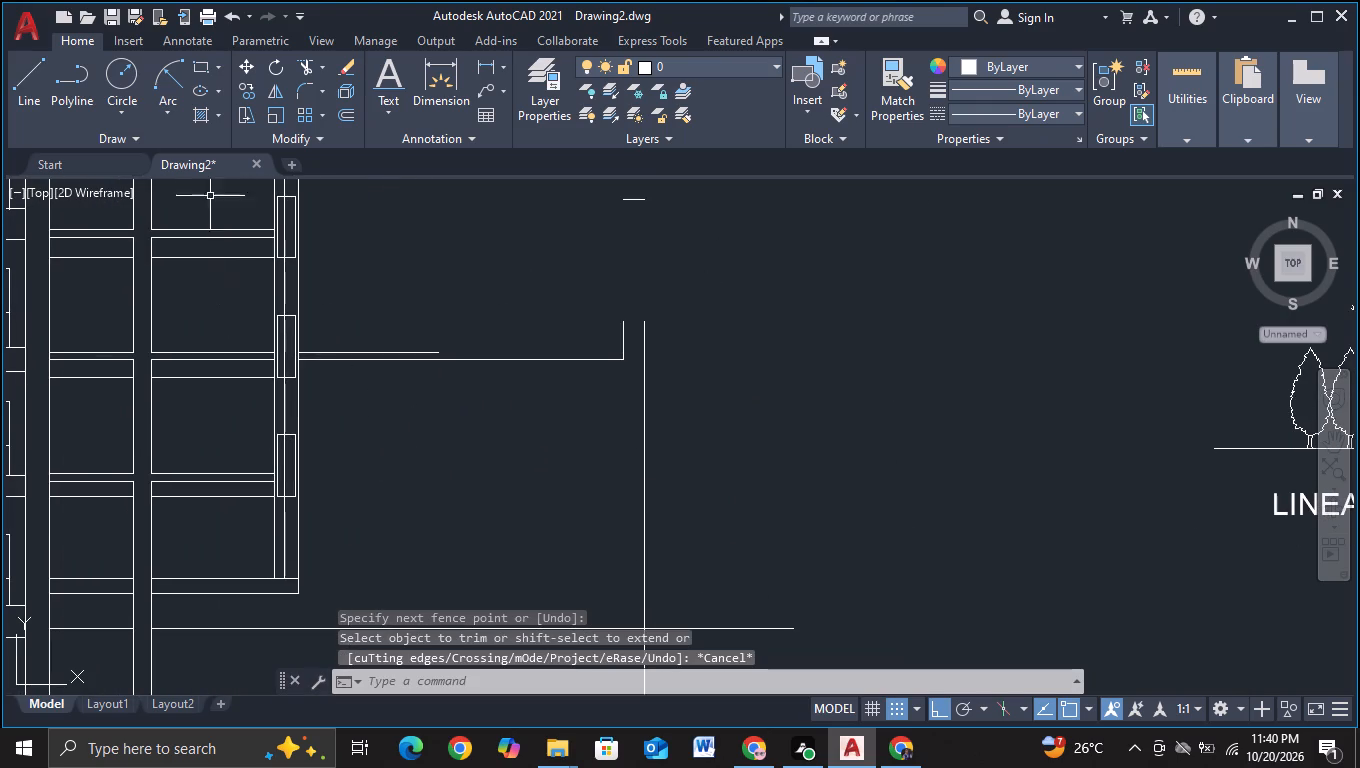
Extend the shorter upper floor line past the upstand, trim it back to the upstand's left side, and erase the stray short line above.
{"action": "left_click", "coordinate": [25, 94]}
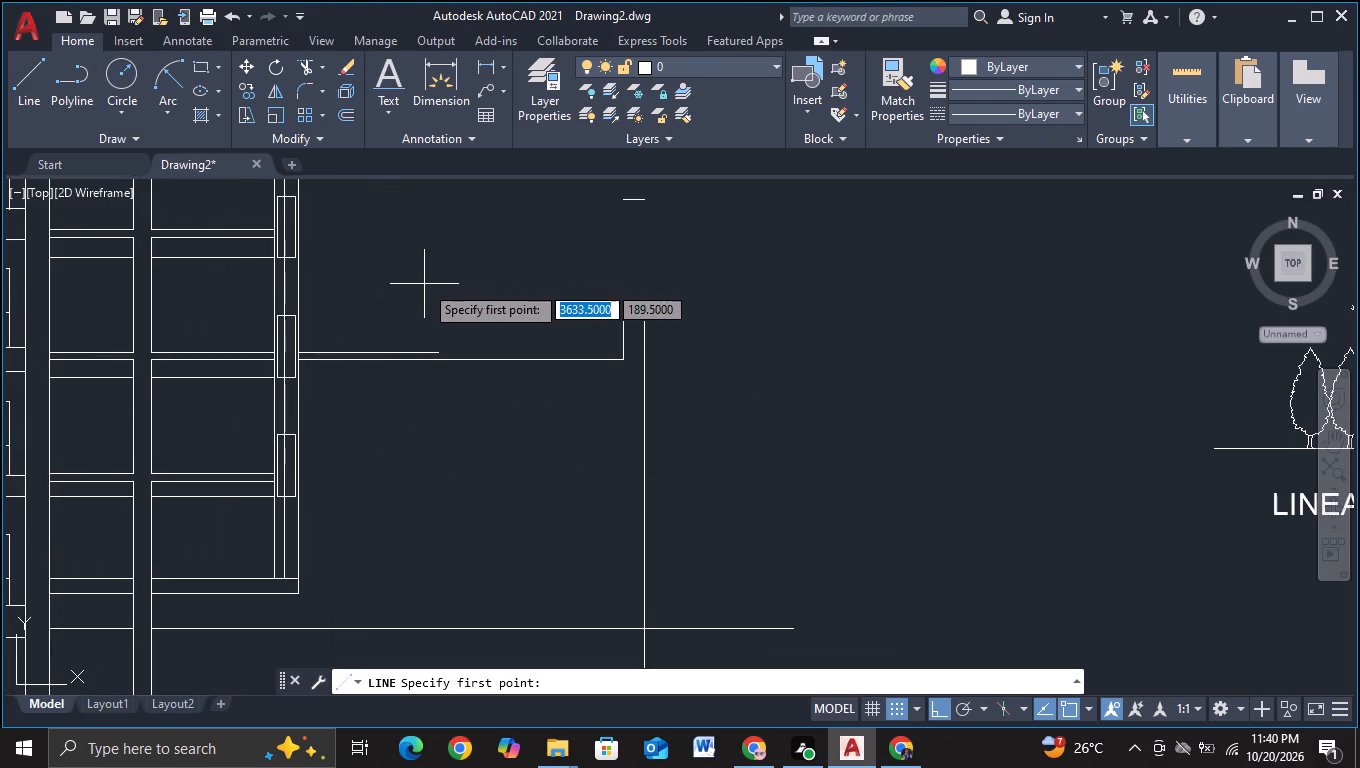
{"action": "left_click", "coordinate": [434, 348]}
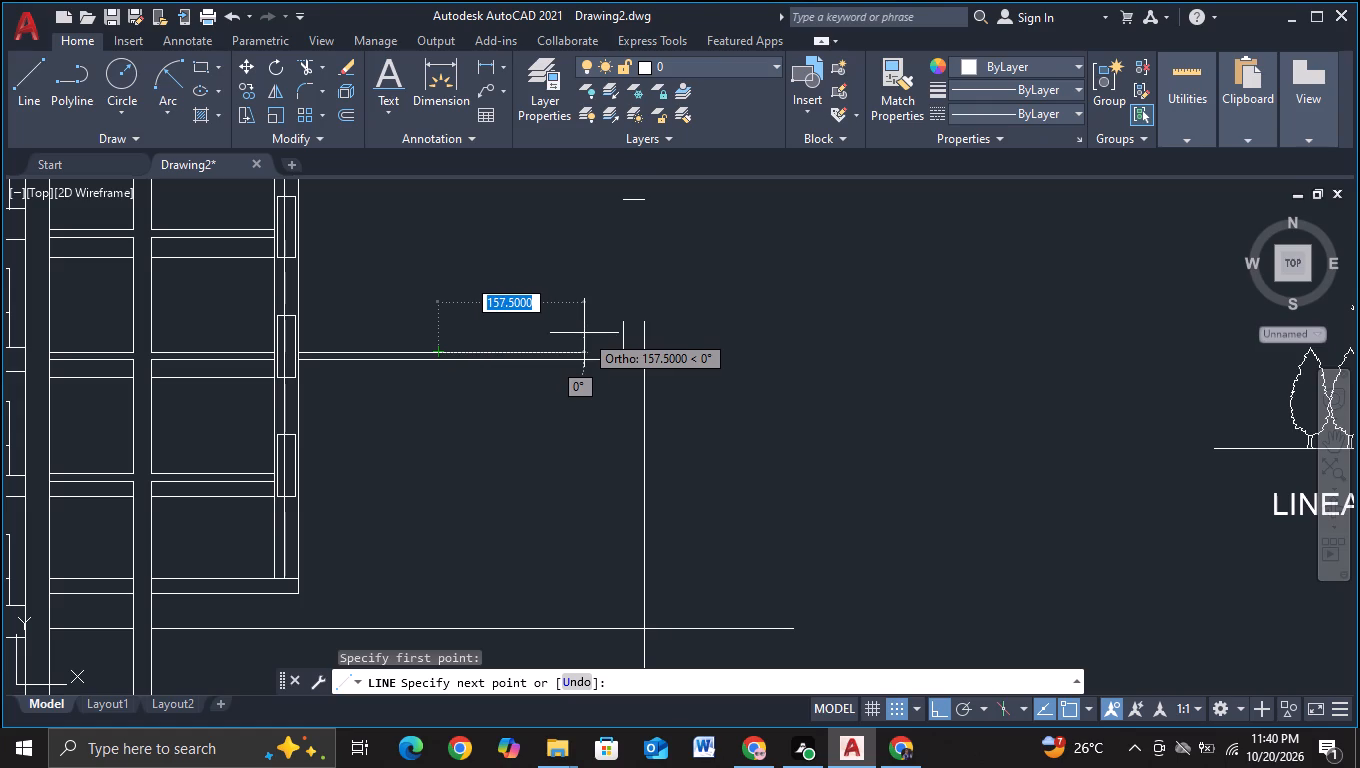
{"action": "left_click", "coordinate": [702, 339]}
{"action": "key", "text": "Escape"}
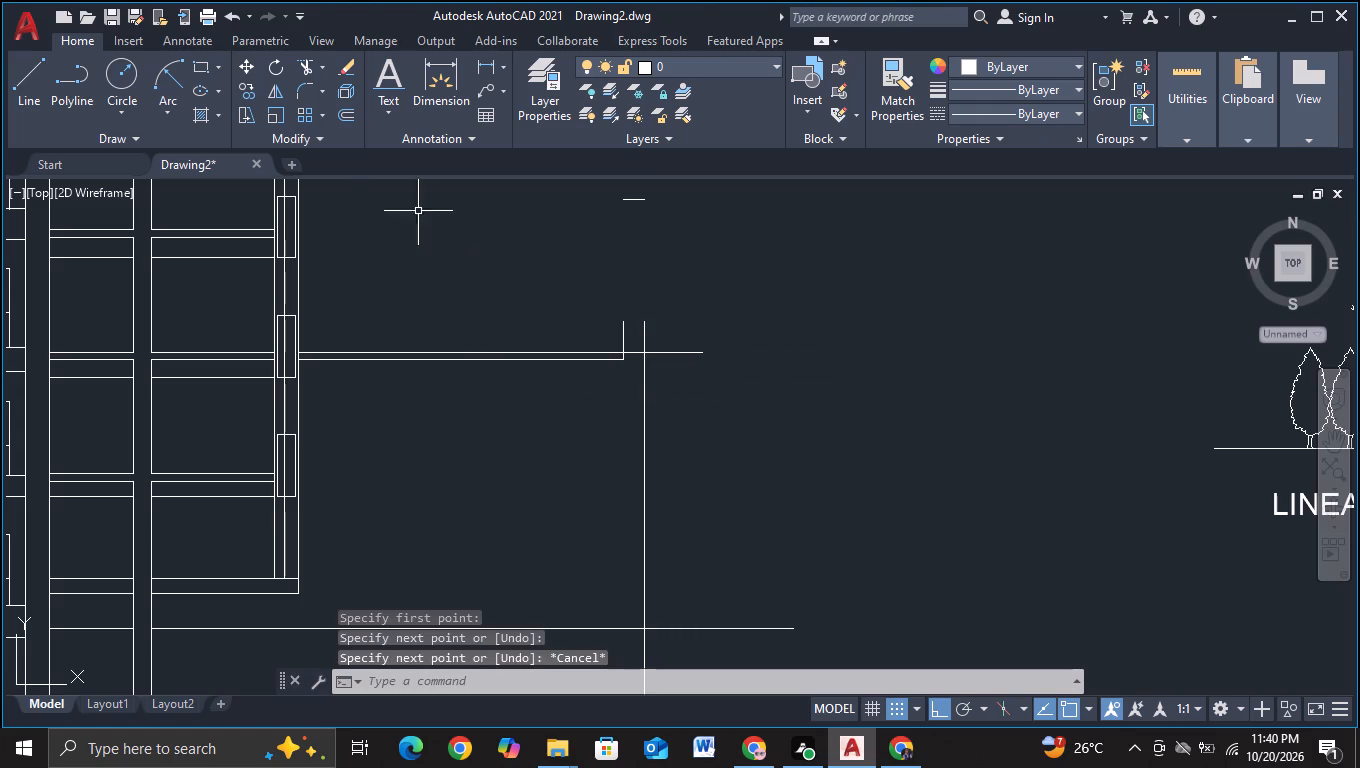
{"action": "left_click", "coordinate": [305, 66]}
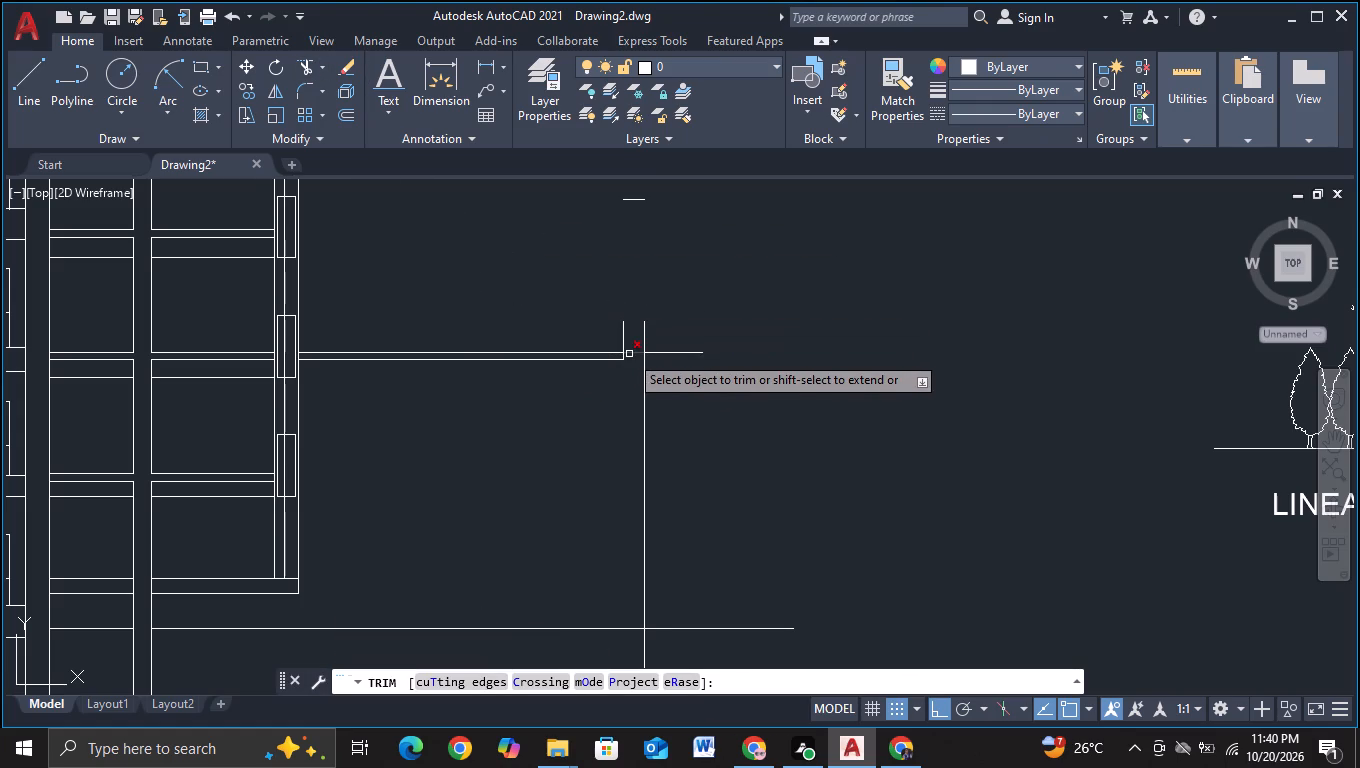
{"action": "left_click", "coordinate": [630, 354]}
{"action": "left_click", "coordinate": [655, 354]}
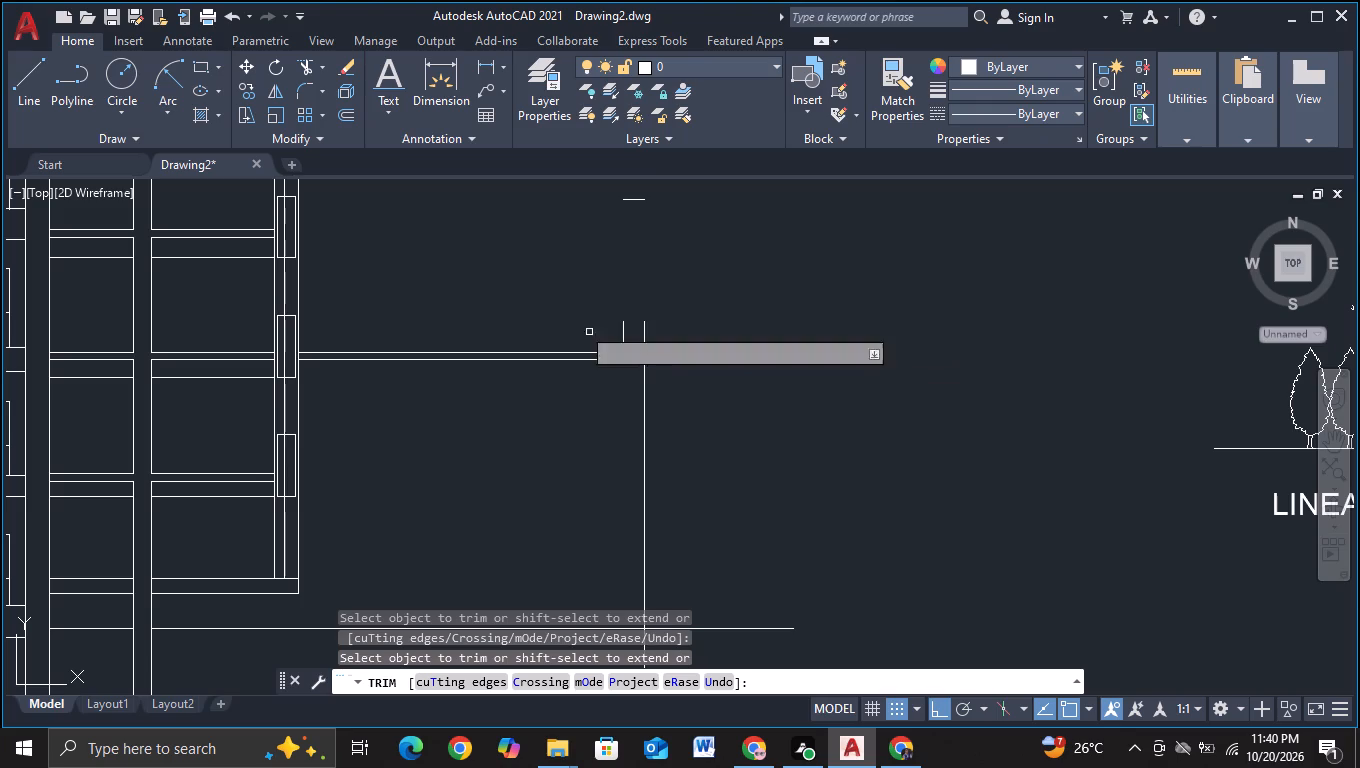
{"action": "left_click", "coordinate": [631, 202]}
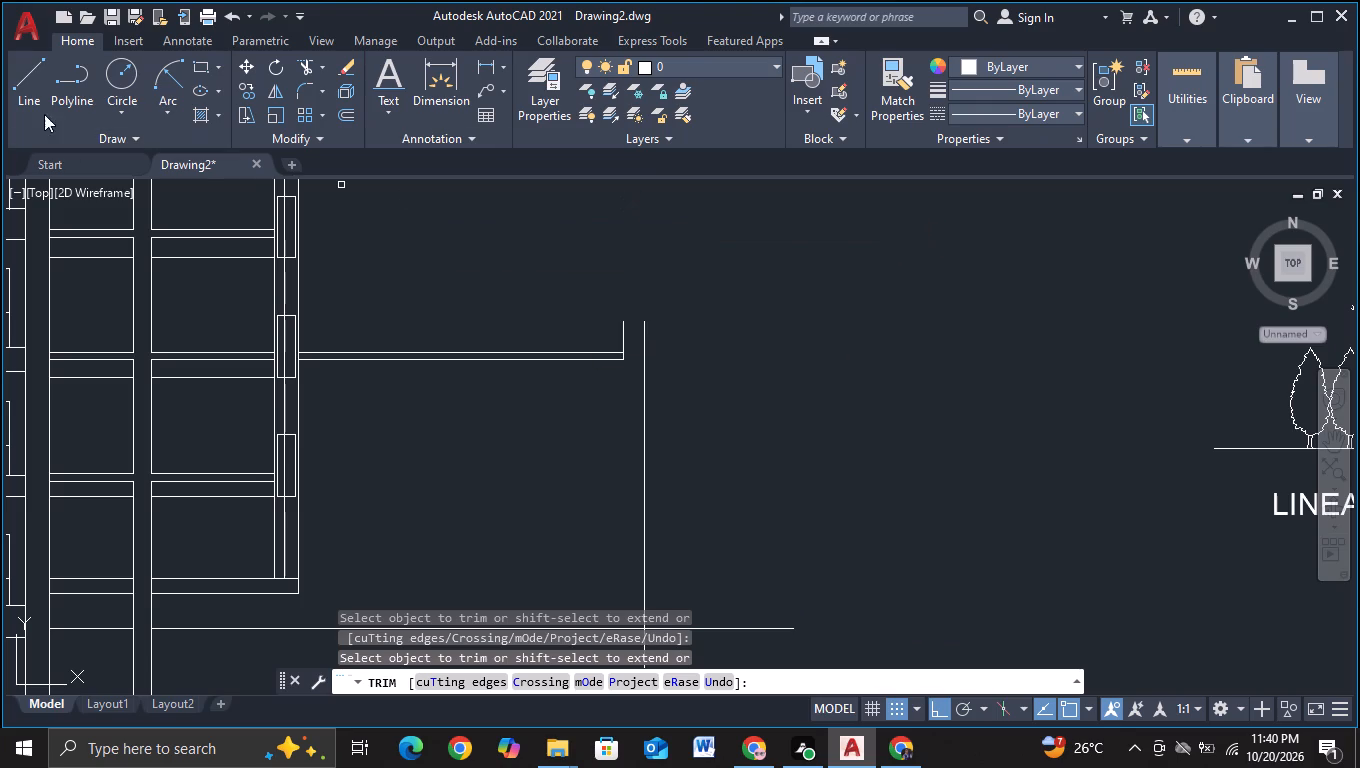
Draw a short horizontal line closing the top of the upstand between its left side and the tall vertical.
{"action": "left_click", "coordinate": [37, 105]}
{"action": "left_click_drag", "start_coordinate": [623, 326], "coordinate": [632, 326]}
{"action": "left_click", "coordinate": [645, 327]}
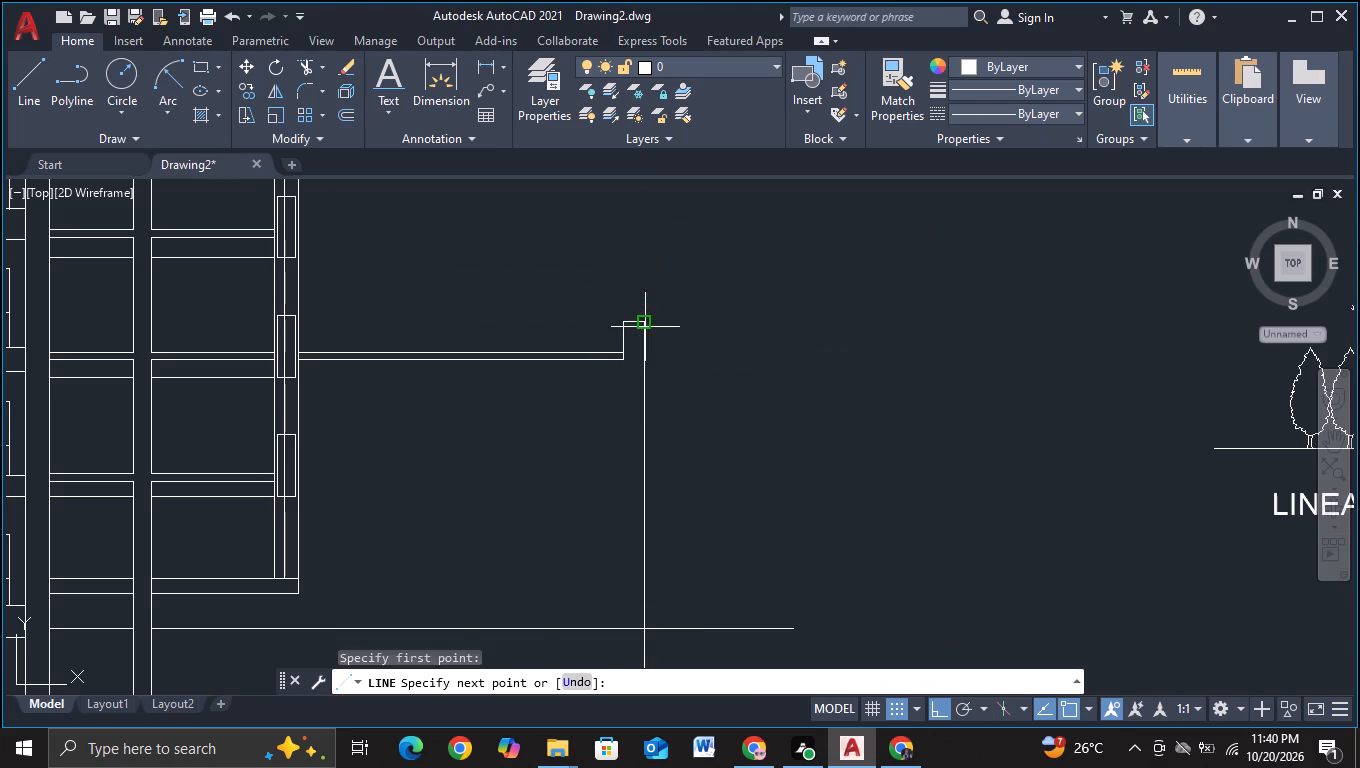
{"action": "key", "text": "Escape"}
Draw an outline from below the extended band near the column, up above it, 350 units right and down to the upstand's outer corner.
{"action": "left_click", "coordinate": [30, 115]}
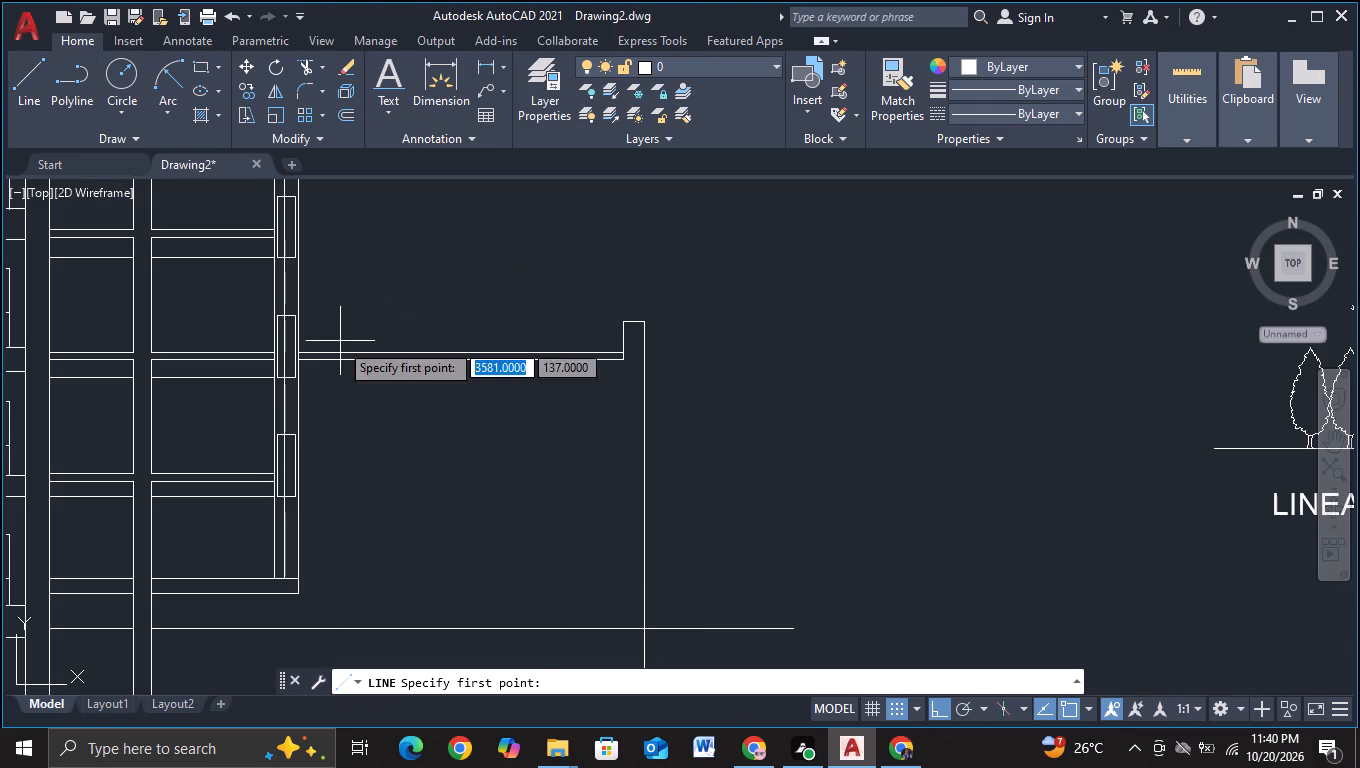
{"action": "scroll", "coordinate": [324, 349], "scroll_direction": "up", "scroll_amount": 1}
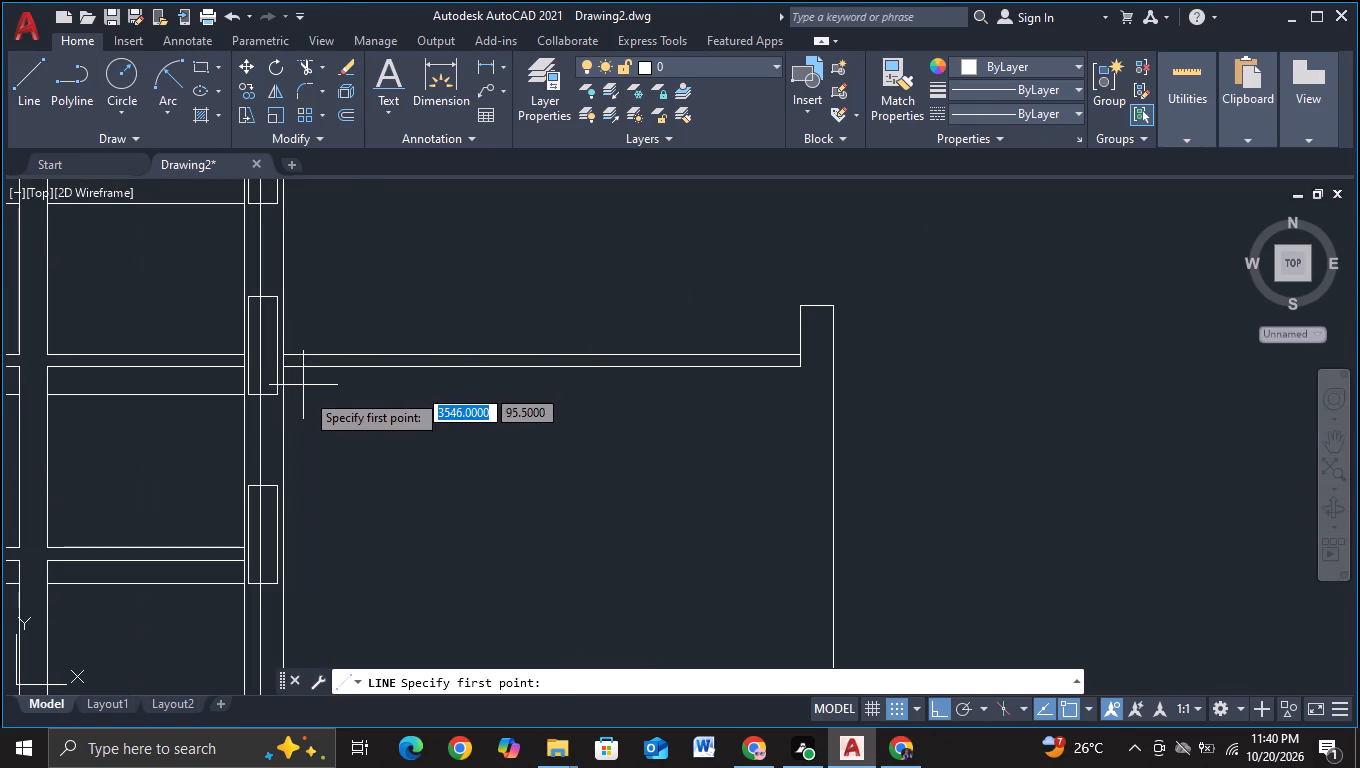
{"action": "left_click_drag", "start_coordinate": [314, 399], "coordinate": [317, 386]}
{"action": "left_click", "coordinate": [316, 294]}
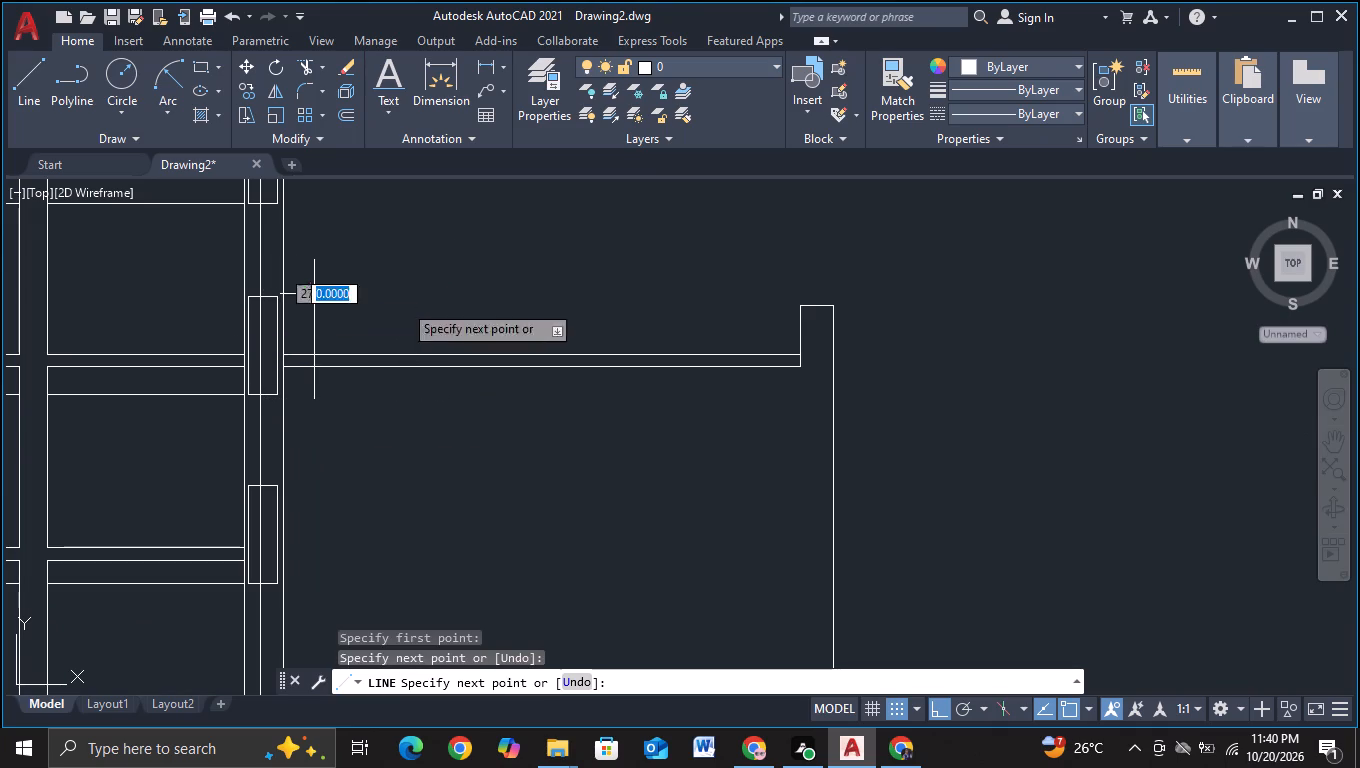
{"action": "left_click", "coordinate": [831, 294]}
{"action": "left_click", "coordinate": [831, 303]}
{"action": "key", "text": "Escape"}
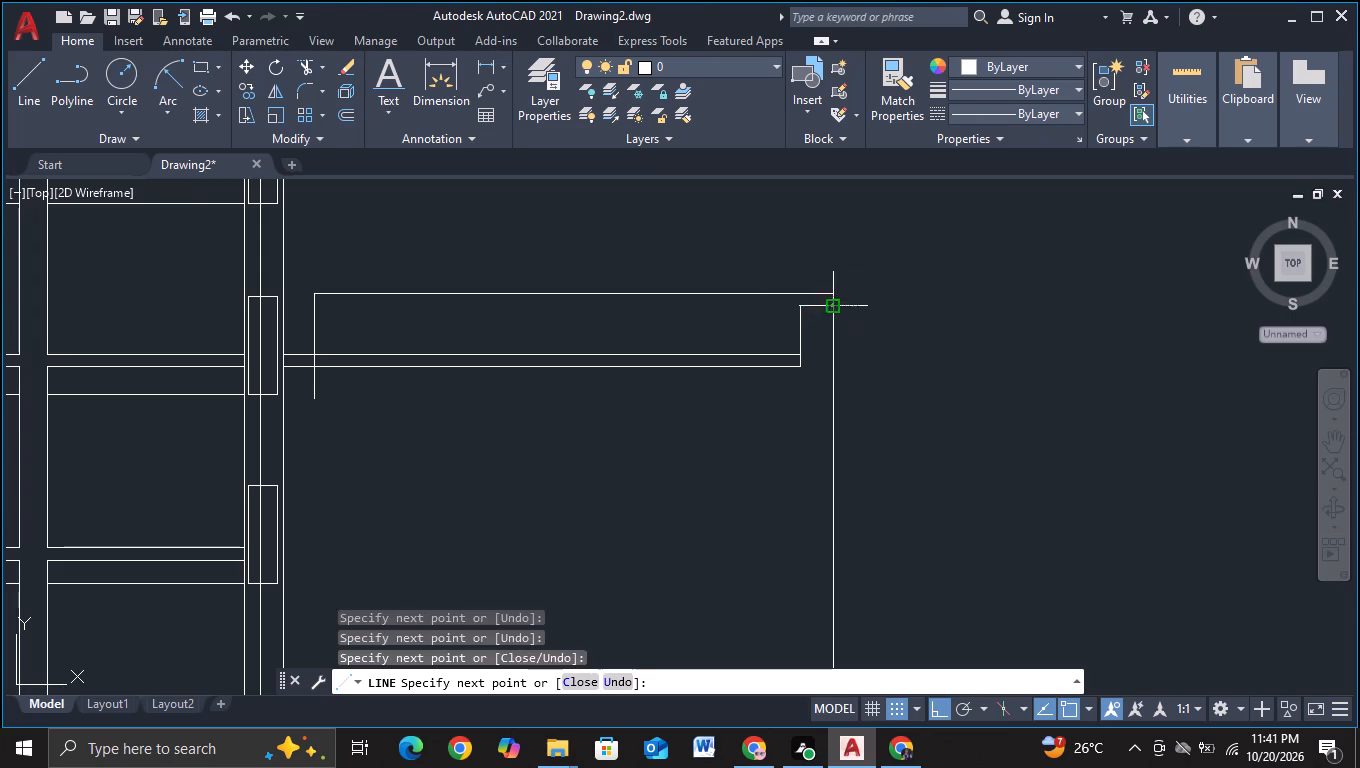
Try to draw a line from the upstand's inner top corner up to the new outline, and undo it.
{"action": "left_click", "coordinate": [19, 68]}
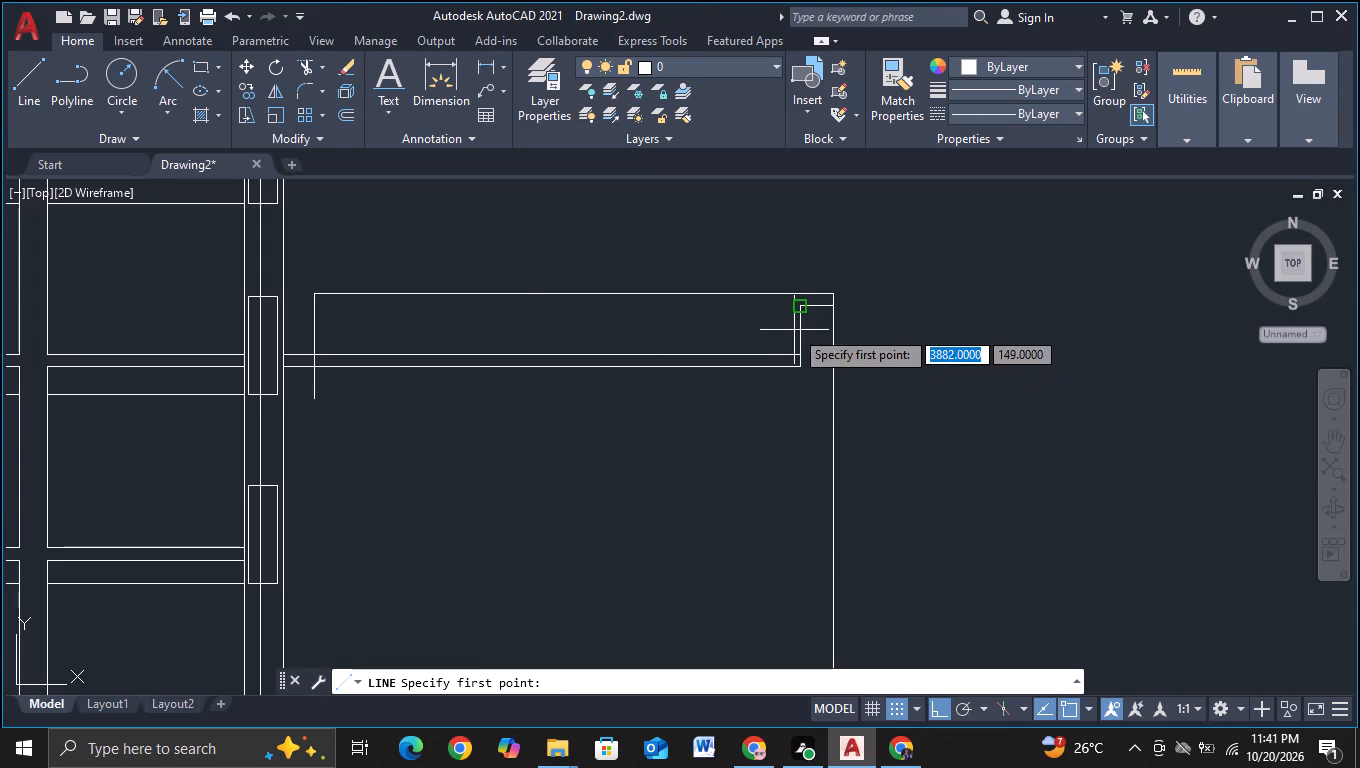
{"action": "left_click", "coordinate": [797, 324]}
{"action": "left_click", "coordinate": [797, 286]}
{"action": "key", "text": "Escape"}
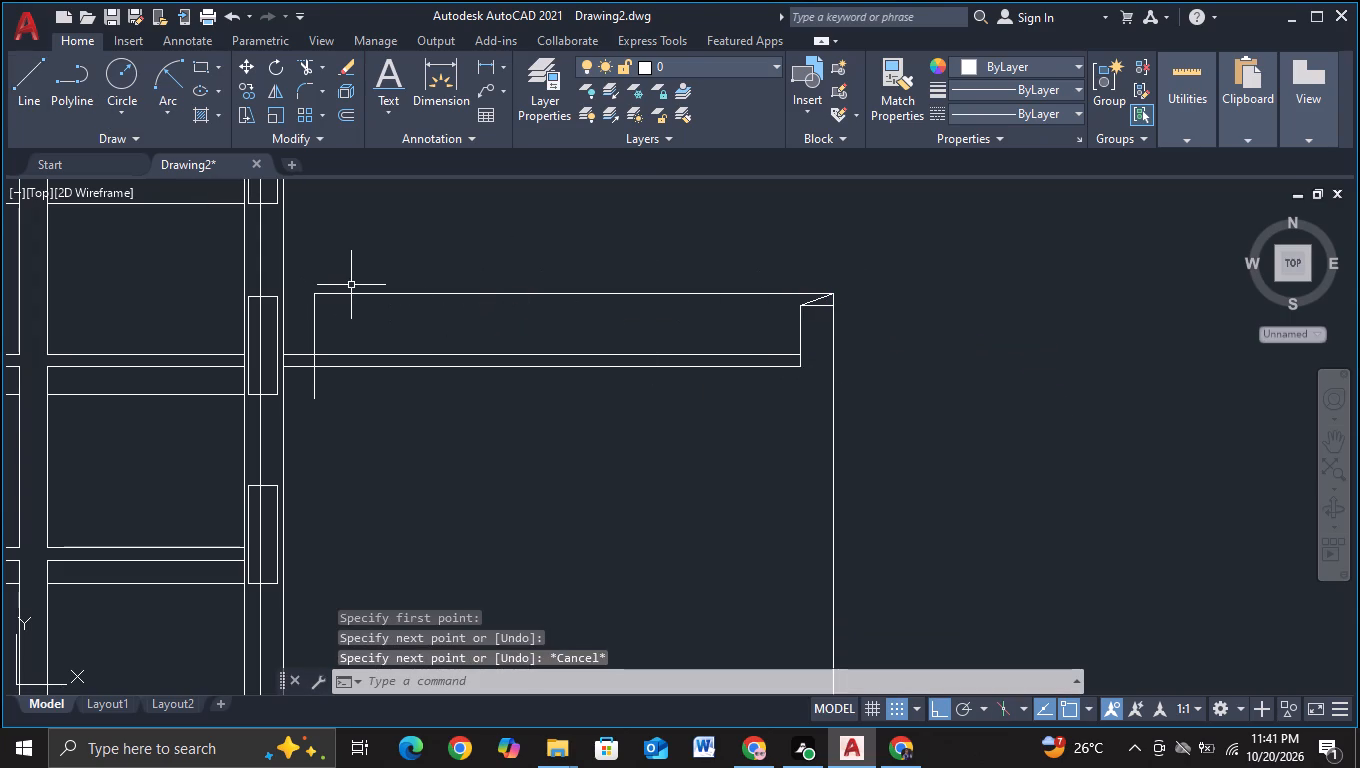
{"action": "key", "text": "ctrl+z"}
Draw a vertical line from the upstand's inner top corner up past the new outline's top edge.
{"action": "left_click", "coordinate": [18, 97]}
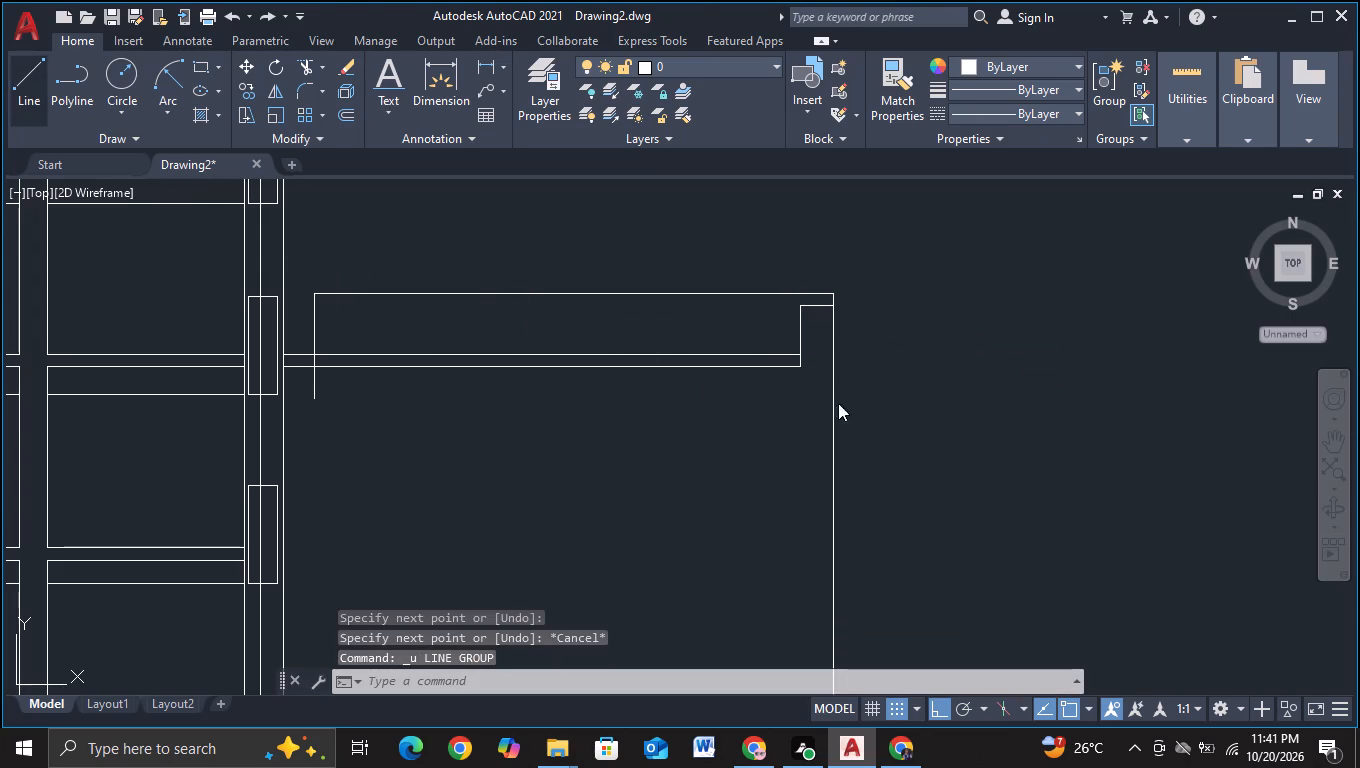
{"action": "left_click", "coordinate": [800, 309]}
{"action": "left_click", "coordinate": [794, 257]}
{"action": "key", "text": "Escape"}
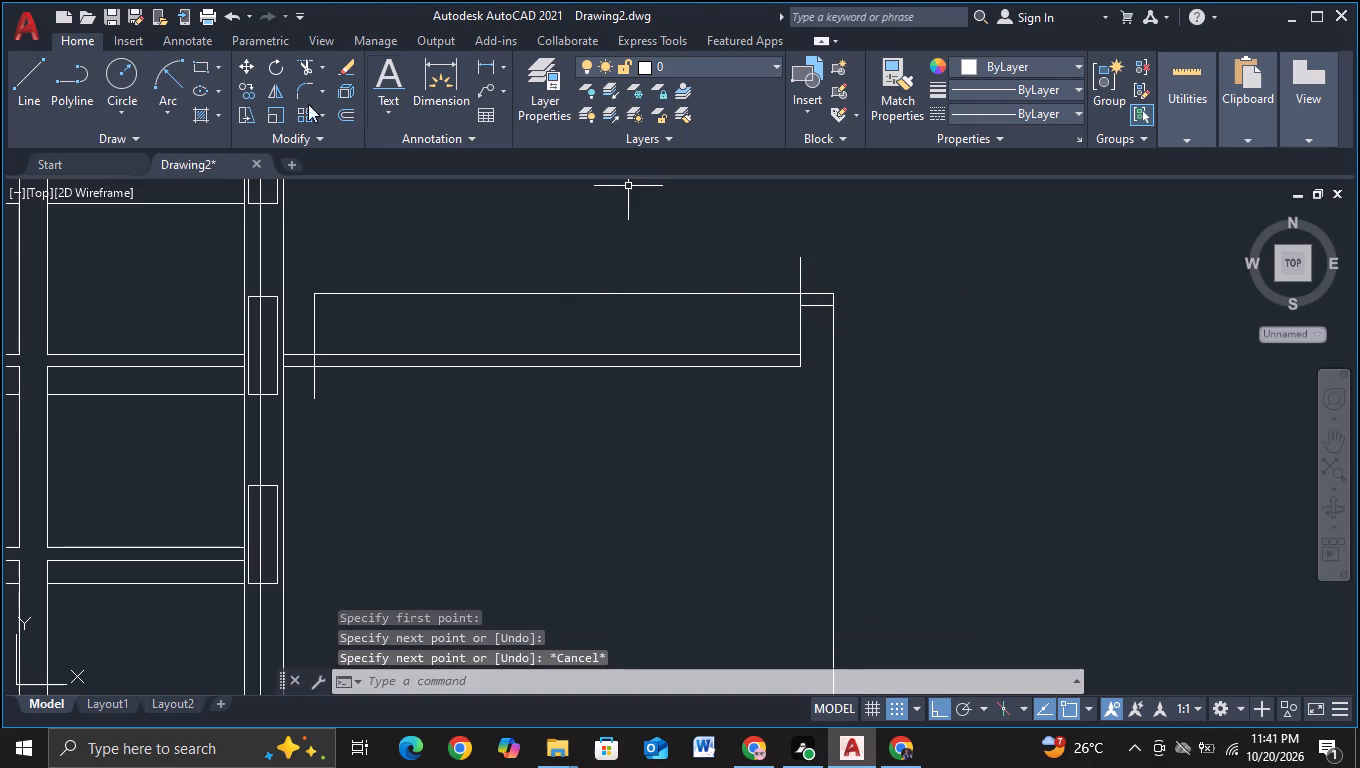
Trim the upstand's old top line, the vertical overshoot above the outline, and the outline's left side below the band's upper line.
{"action": "left_click", "coordinate": [305, 64]}
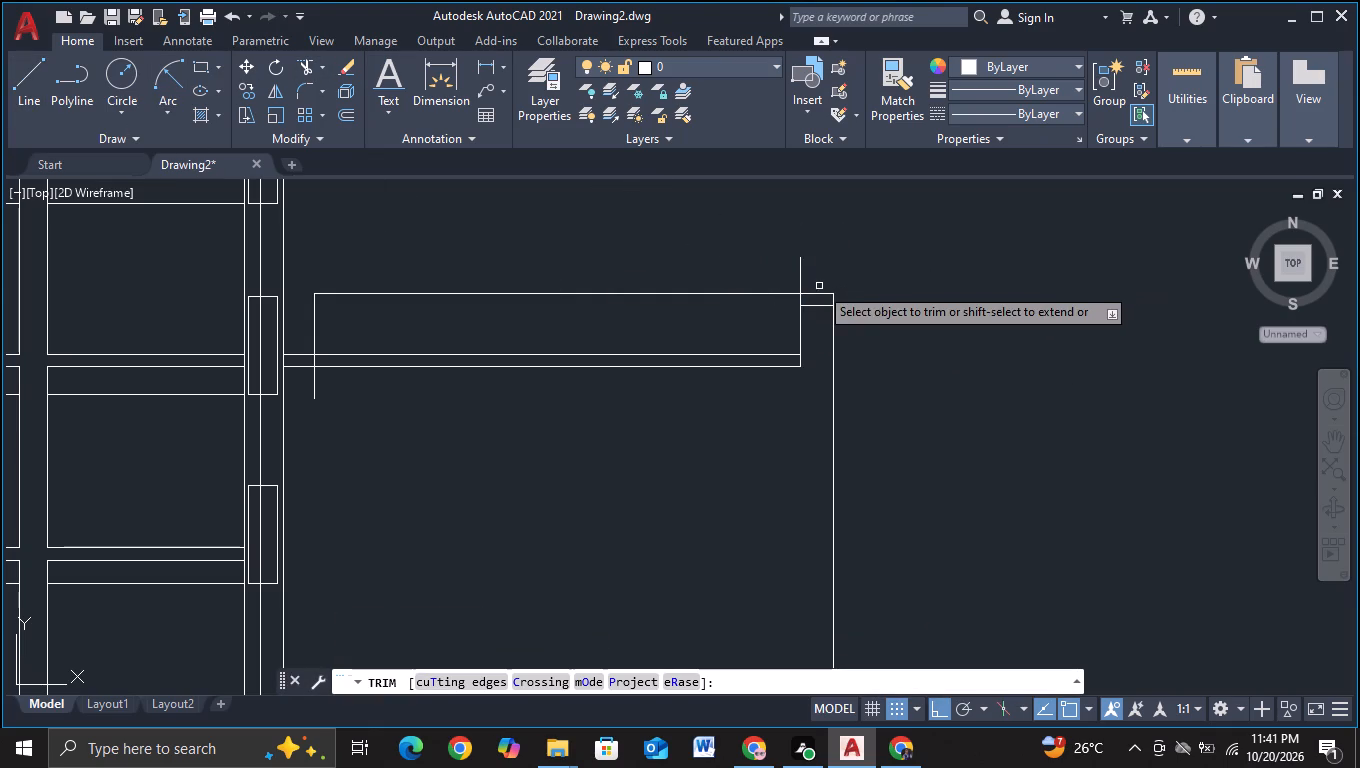
{"action": "left_click", "coordinate": [815, 306]}
{"action": "left_click_drag", "start_coordinate": [794, 272], "coordinate": [831, 274]}
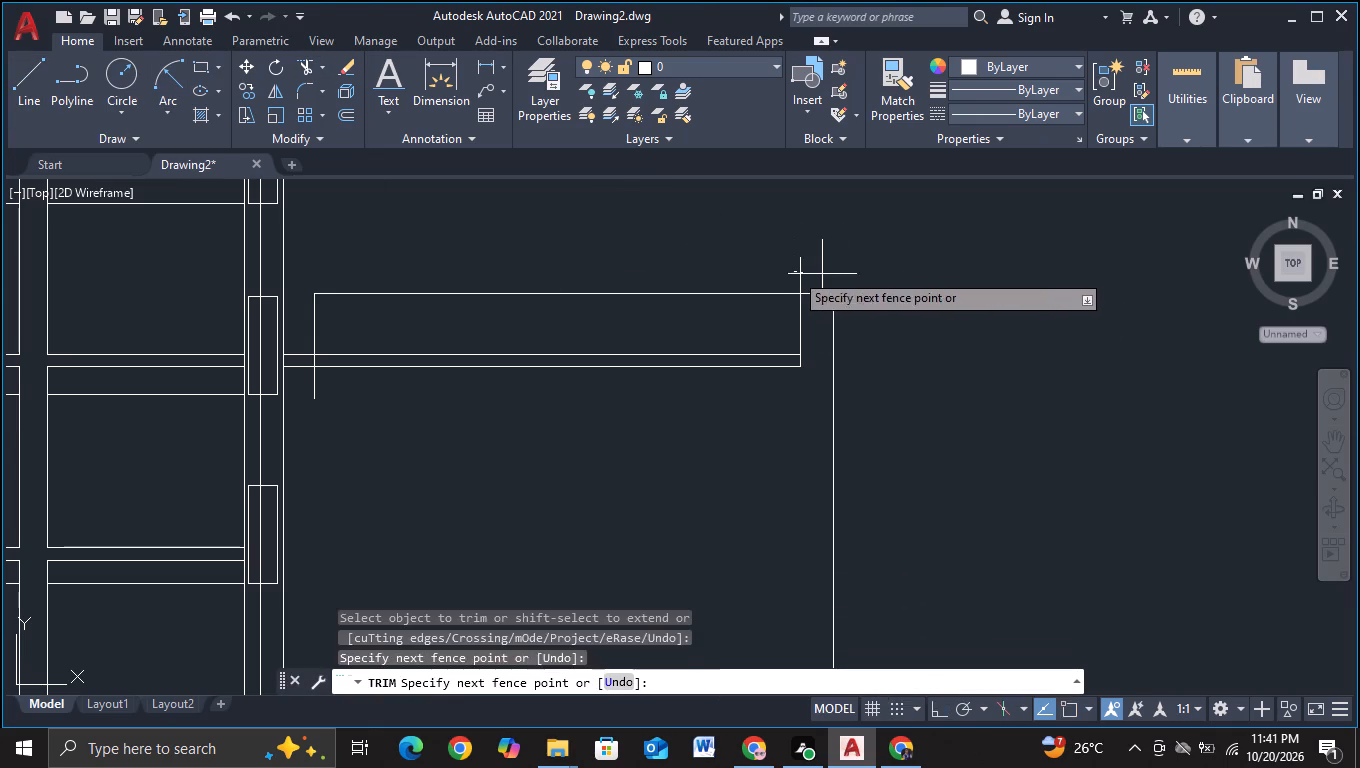
{"action": "left_click_drag", "start_coordinate": [831, 274], "coordinate": [875, 273]}
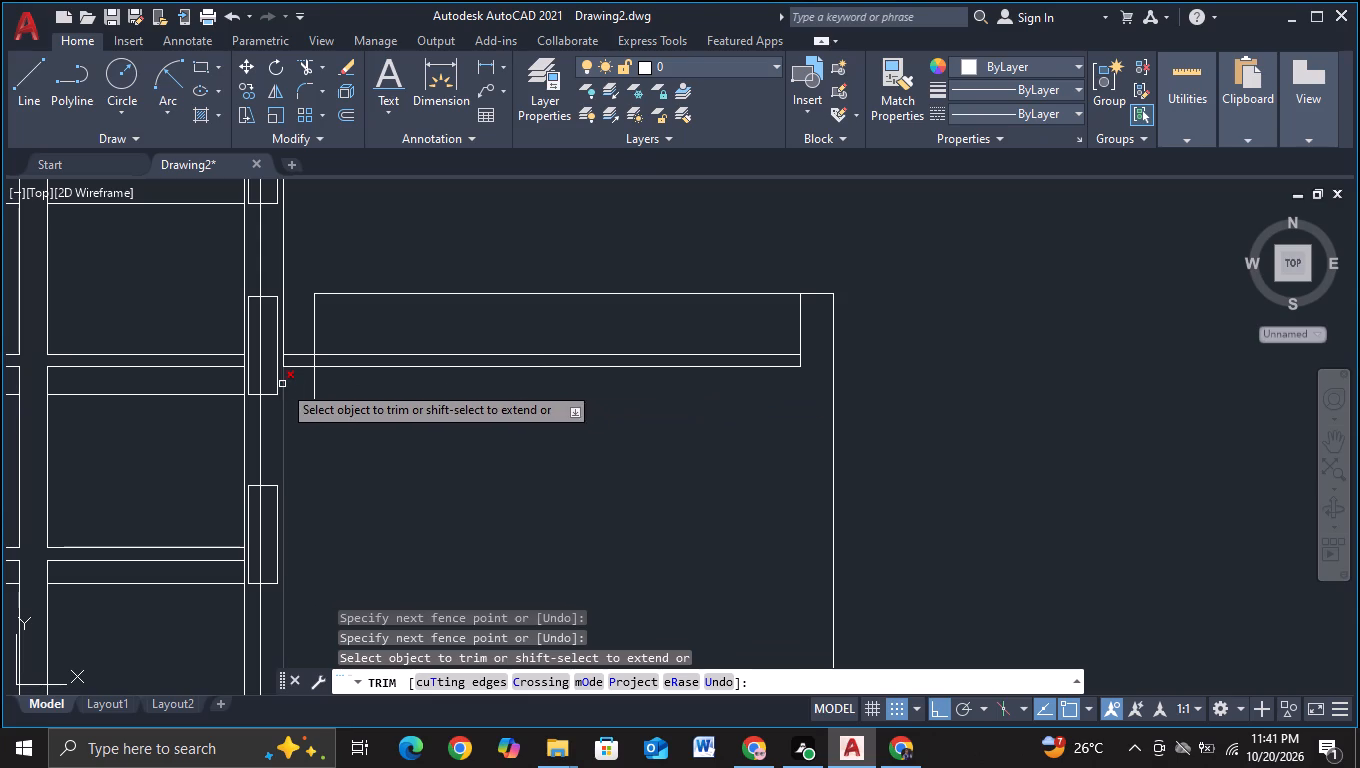
{"action": "left_click_drag", "start_coordinate": [294, 384], "coordinate": [347, 383]}
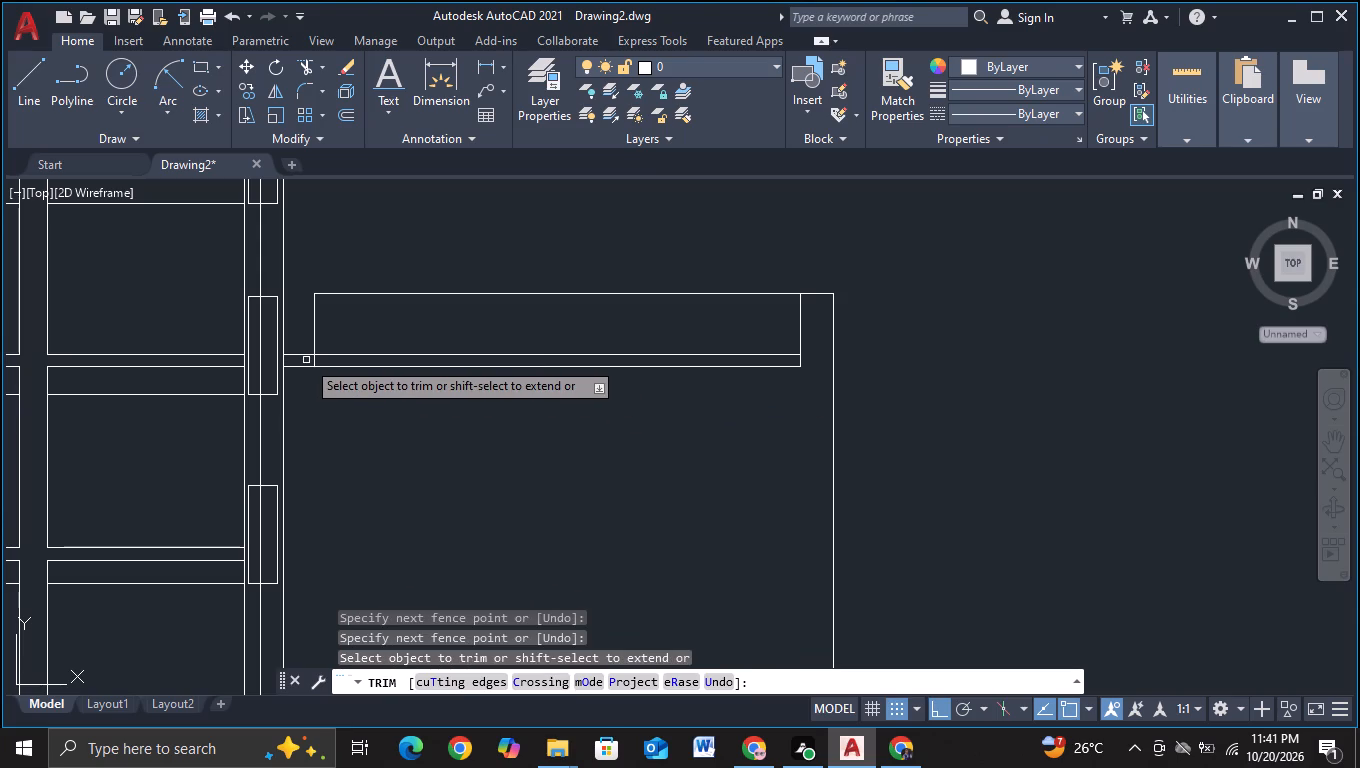
{"action": "left_click", "coordinate": [315, 364]}
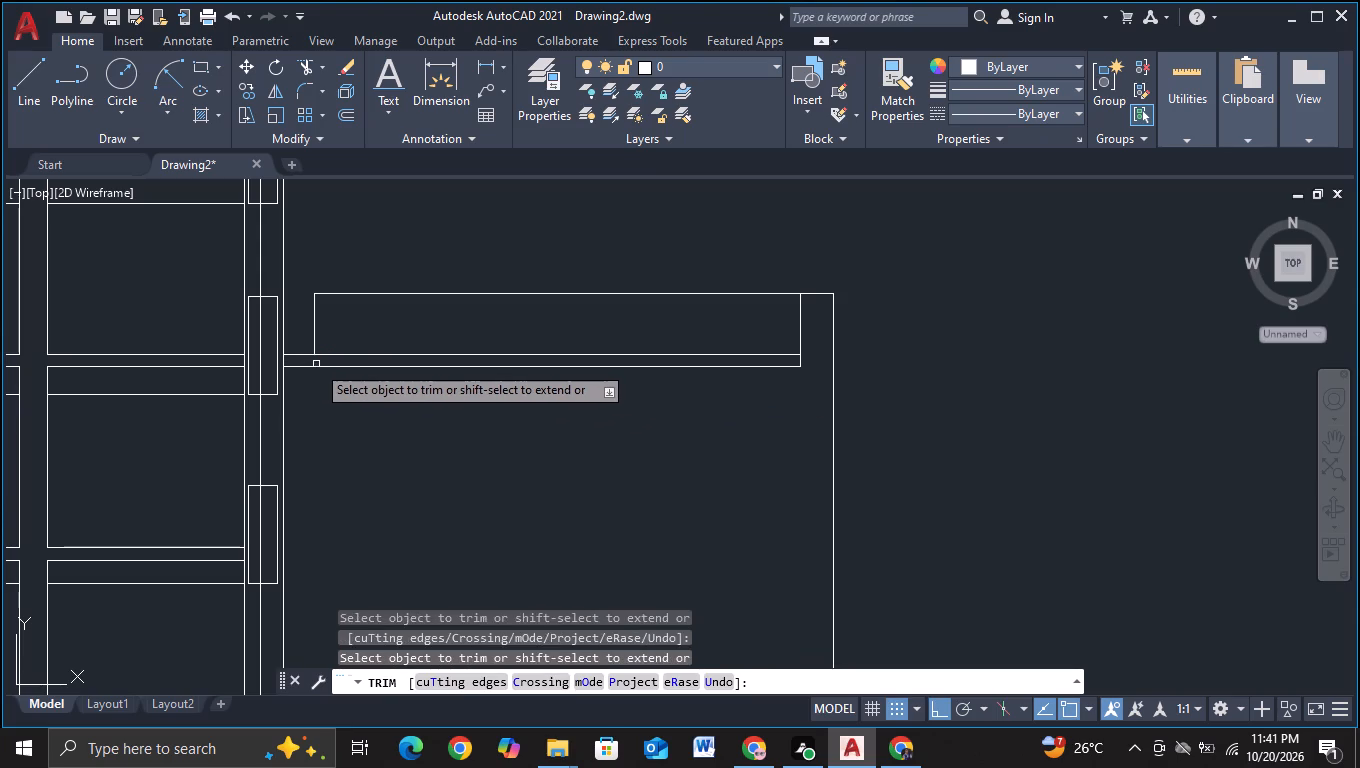
{"action": "key", "text": "Escape"}
Extend the band's lower line beneath the upstand past the tall vertical, and trim the overshoot back to that vertical.
{"action": "scroll", "coordinate": [439, 482], "scroll_direction": "down", "scroll_amount": 1}
{"action": "middle_click_drag", "start_coordinate": [467, 525], "coordinate": [483, 427]}
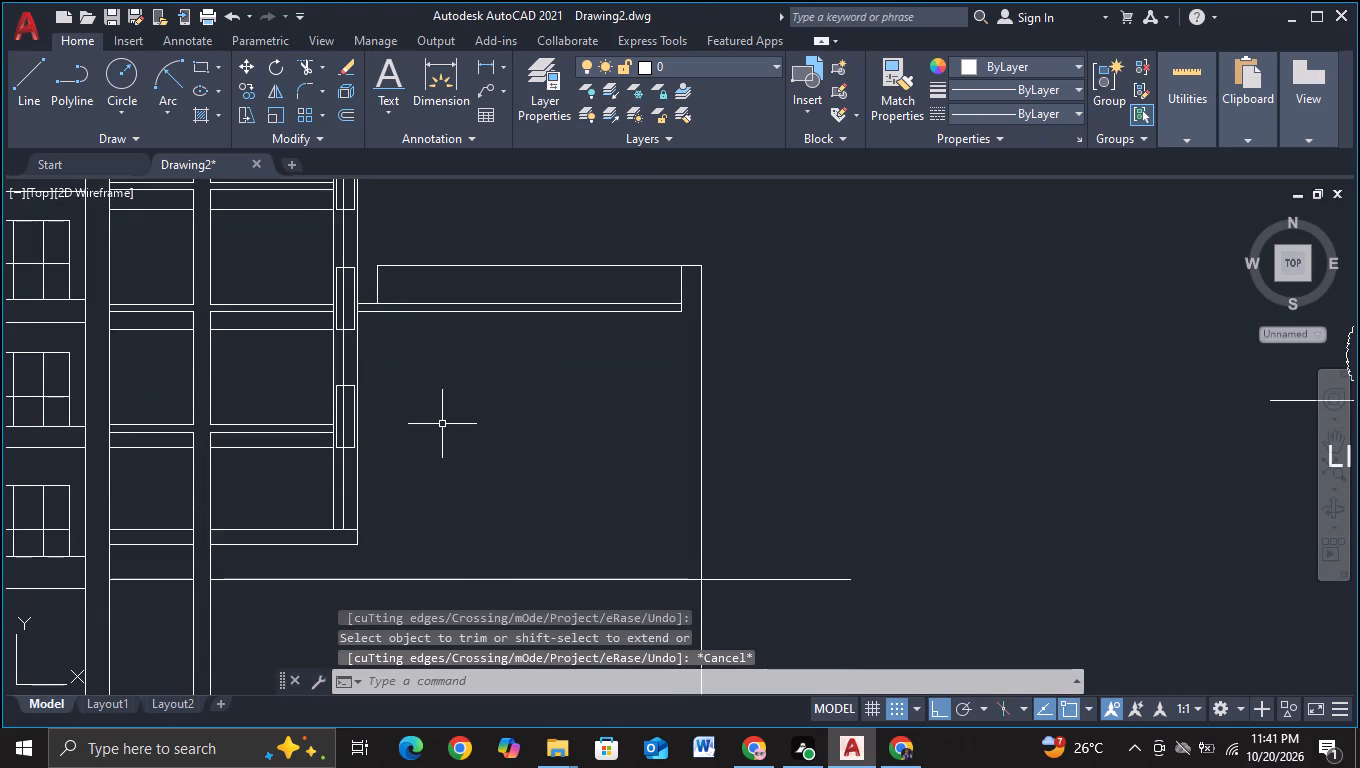
{"action": "middle_click_drag", "start_coordinate": [453, 474], "coordinate": [468, 433]}
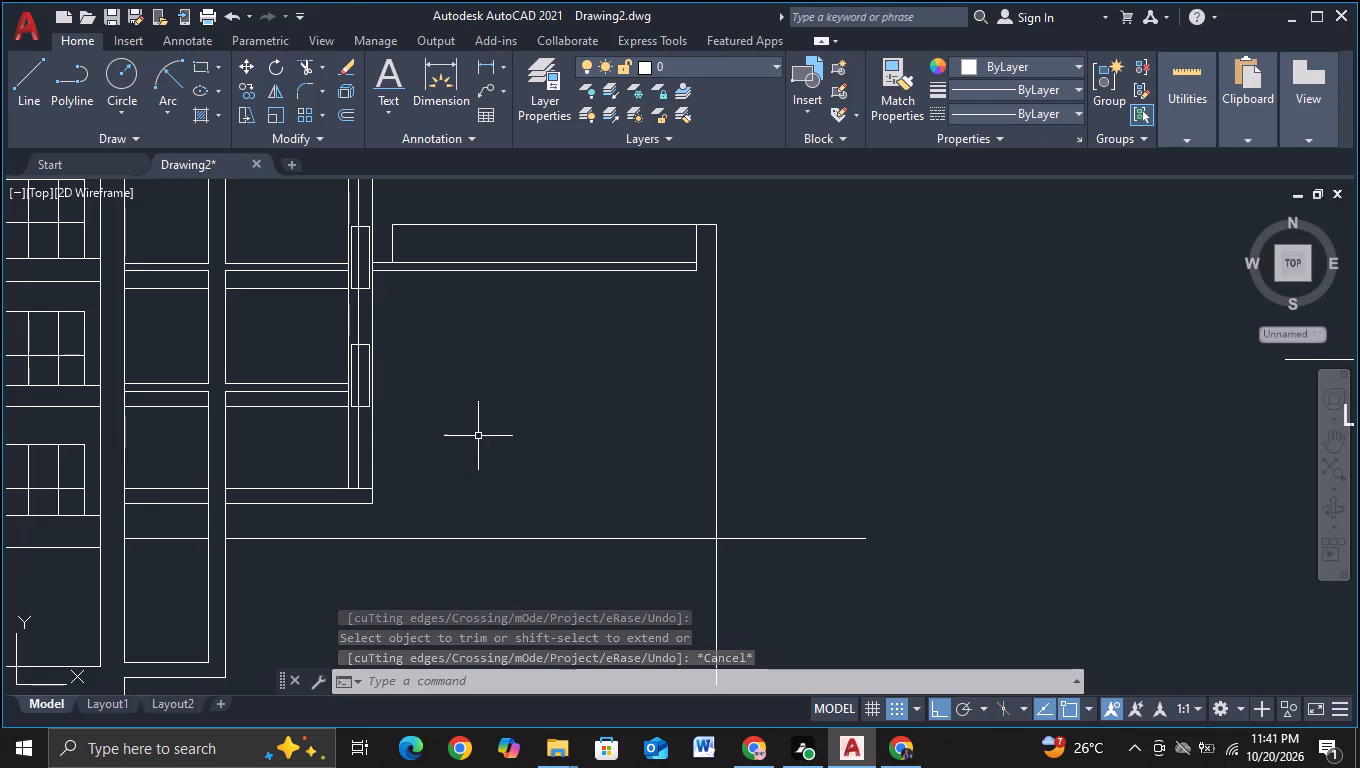
{"action": "scroll", "coordinate": [489, 446], "scroll_direction": "down", "scroll_amount": 1}
{"action": "middle_click_drag", "start_coordinate": [489, 446], "coordinate": [473, 408]}
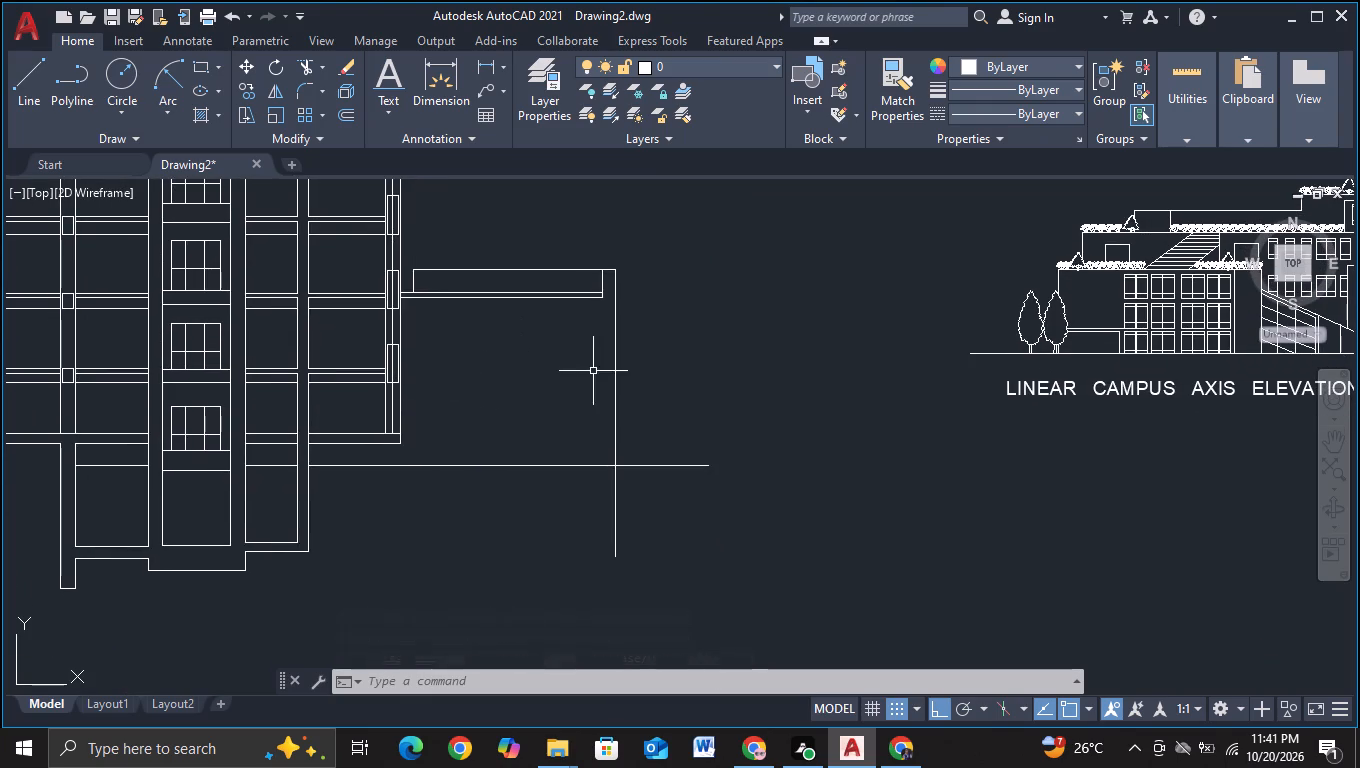
{"action": "left_click", "coordinate": [30, 112]}
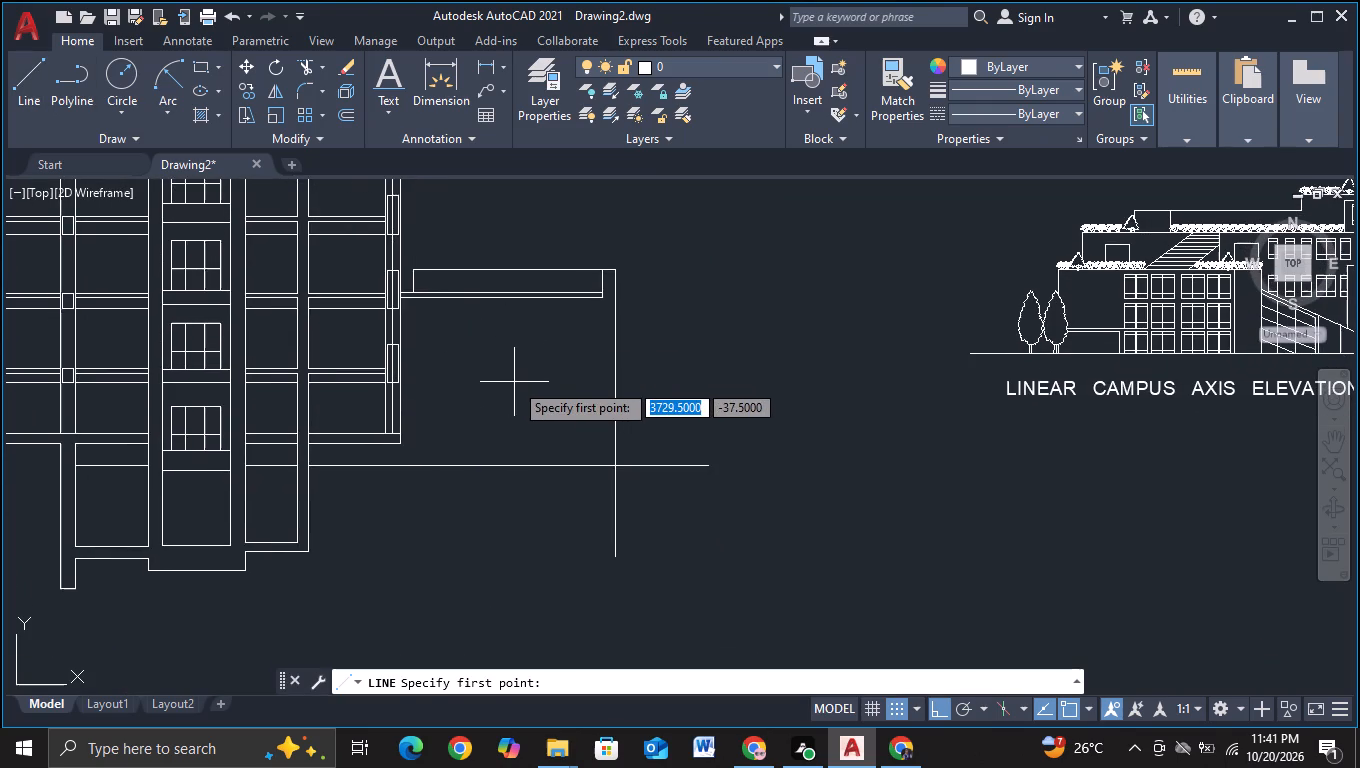
{"action": "left_click", "coordinate": [602, 303]}
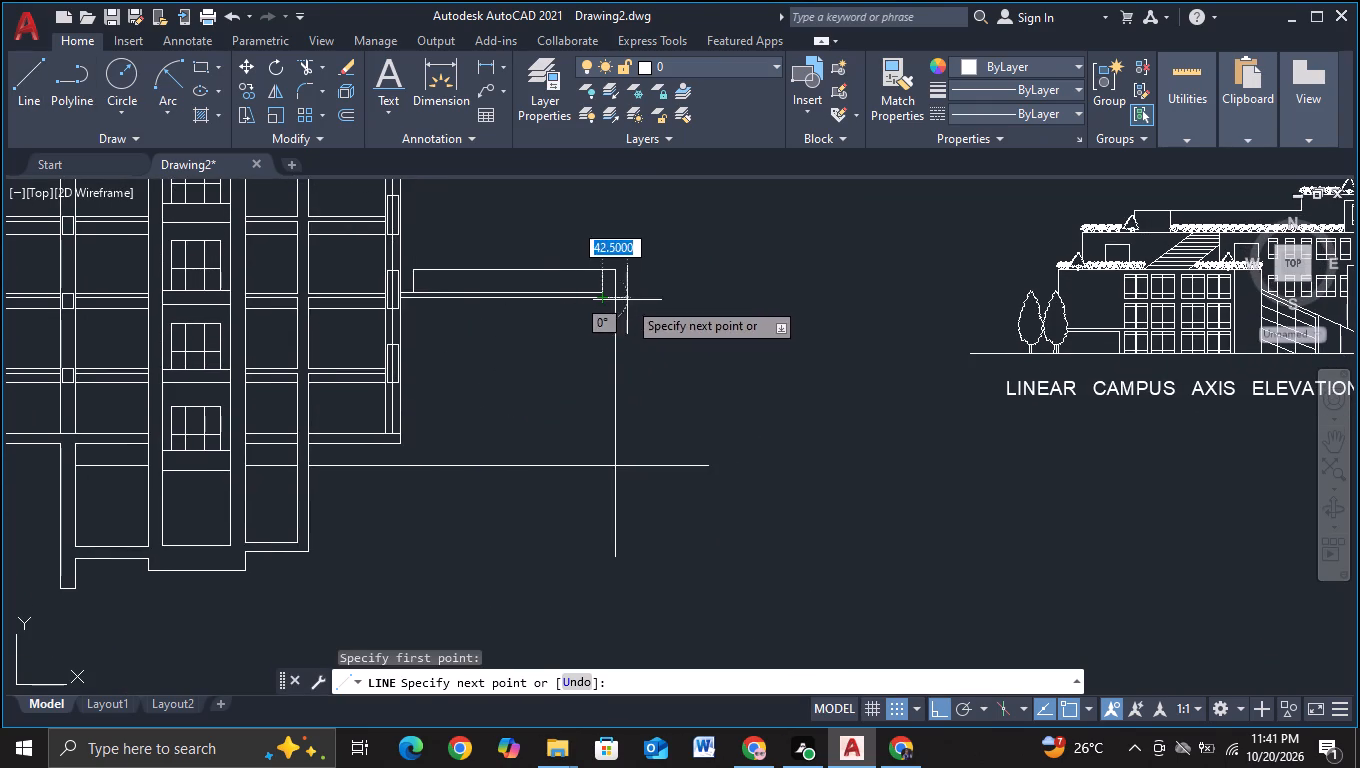
{"action": "left_click", "coordinate": [628, 300]}
{"action": "key", "text": "Escape"}
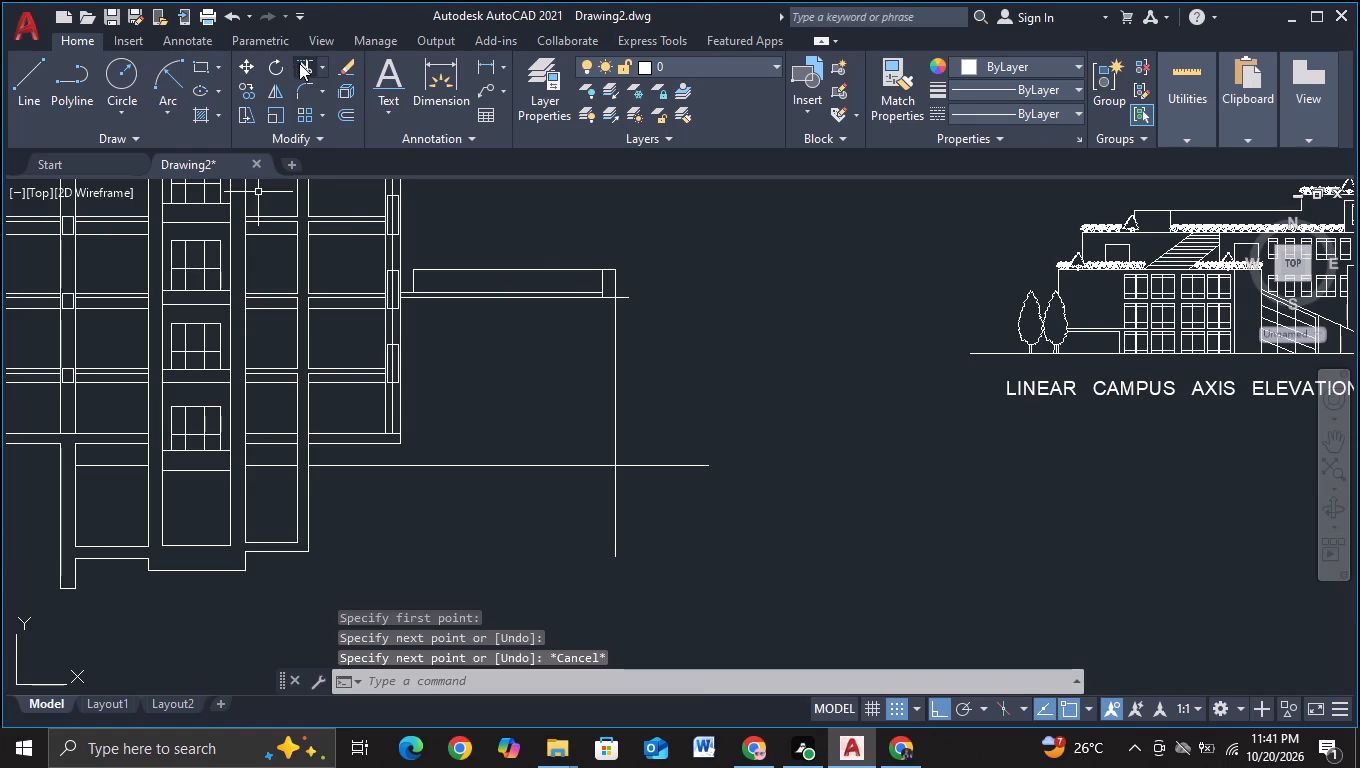
{"action": "left_click", "coordinate": [299, 63]}
{"action": "left_click", "coordinate": [626, 300]}
{"action": "key", "text": "Escape"}
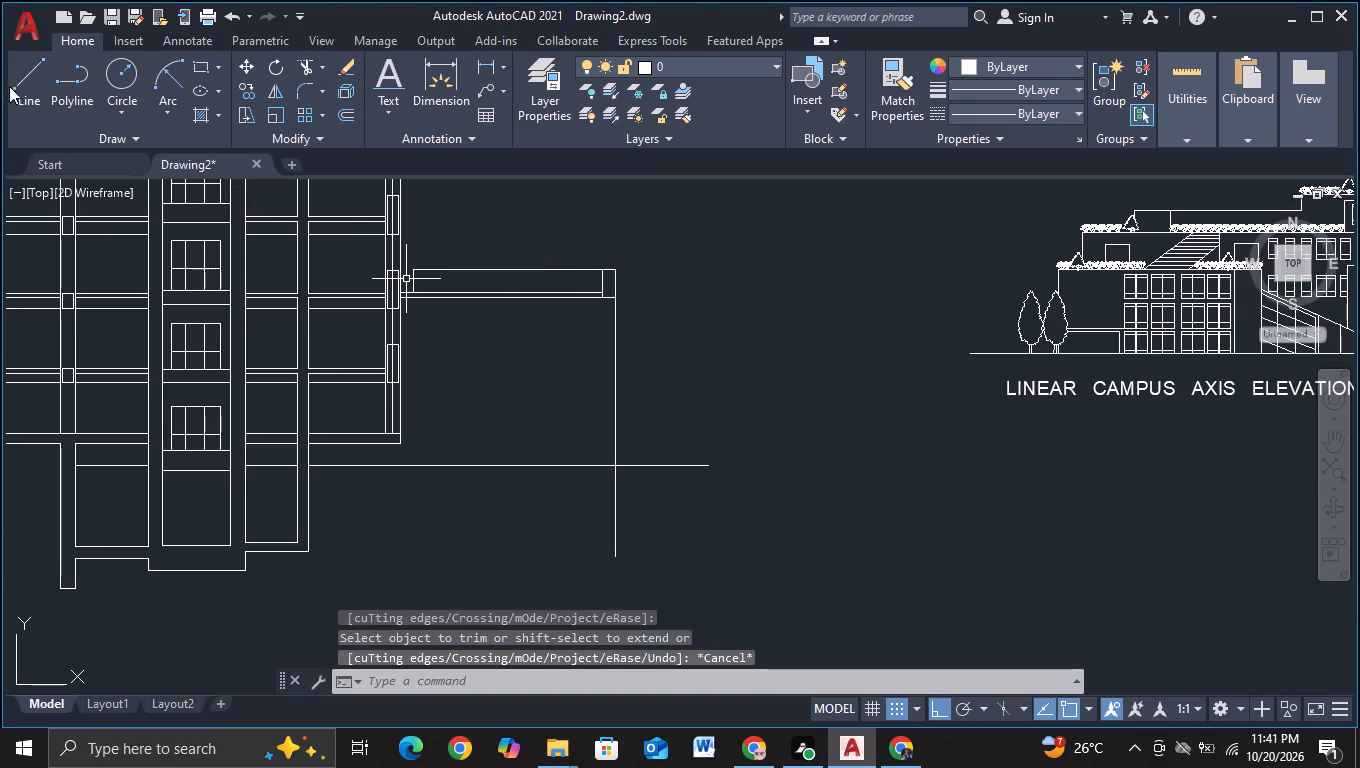
Draw a vertical line from the inner end of the extension's roof band down past the ground line as the end wall's inner face.
{"action": "left_click", "coordinate": [11, 87]}
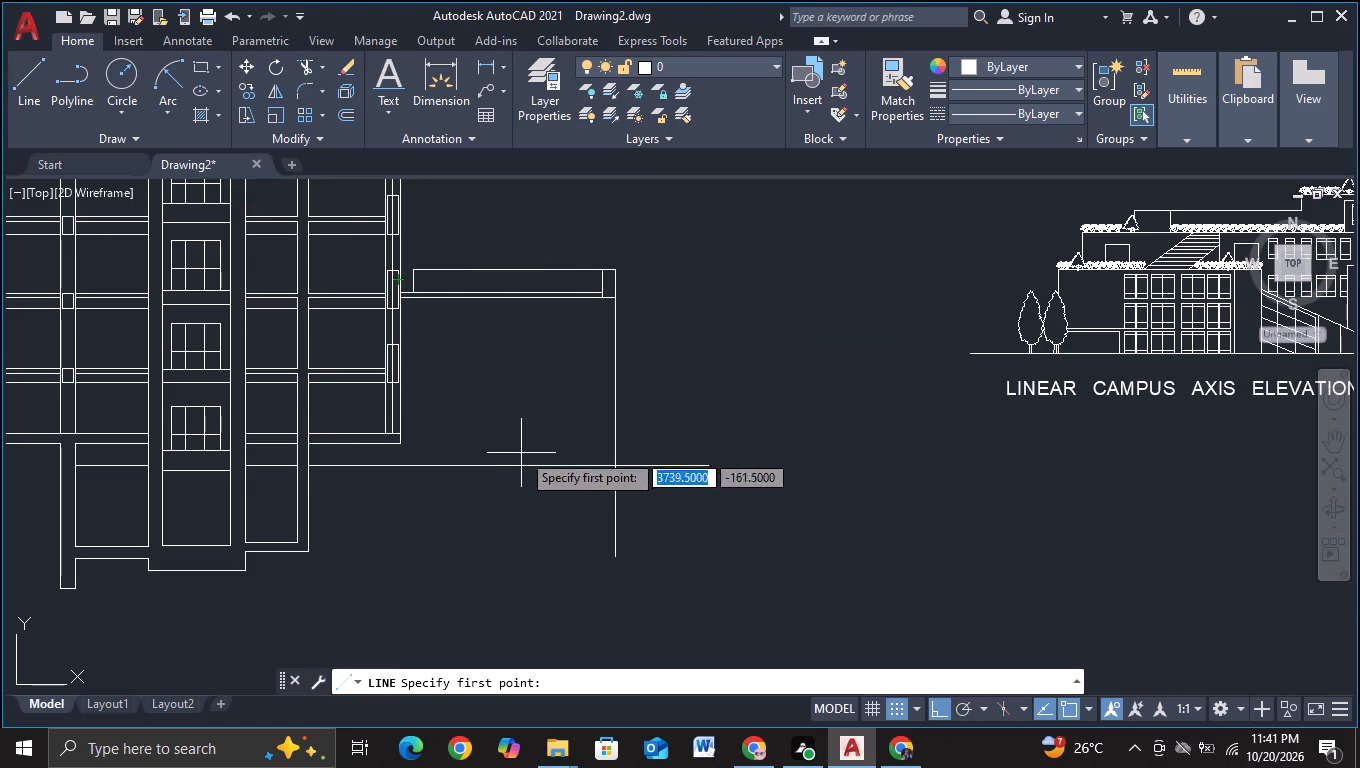
{"action": "left_click", "coordinate": [600, 298]}
{"action": "left_click", "coordinate": [569, 518]}
{"action": "key", "text": "Escape"}
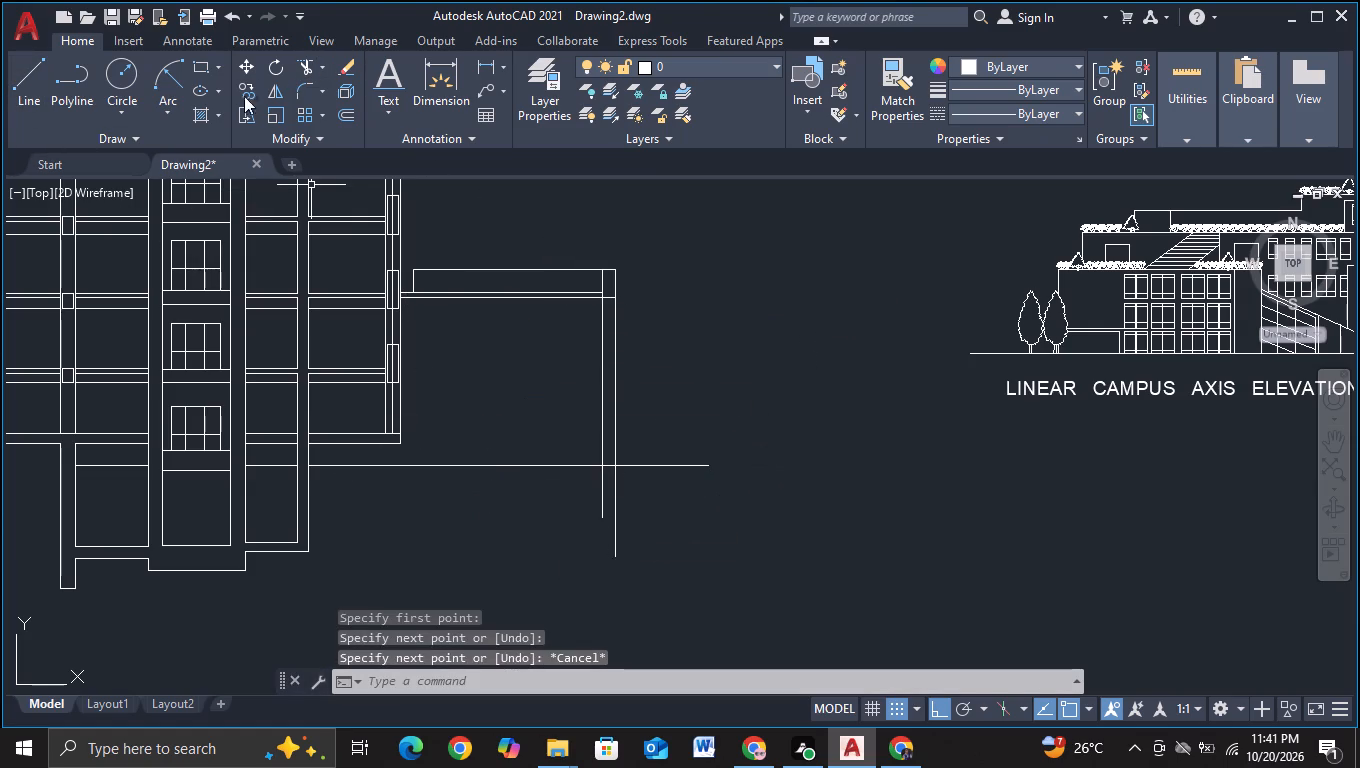
Trim both end wall lines of the side extension where they overshoot below the ground line.
{"action": "left_click", "coordinate": [297, 58]}
{"action": "left_click_drag", "start_coordinate": [560, 499], "coordinate": [621, 498]}
{"action": "middle_click_drag", "start_coordinate": [439, 564], "coordinate": [443, 490]}
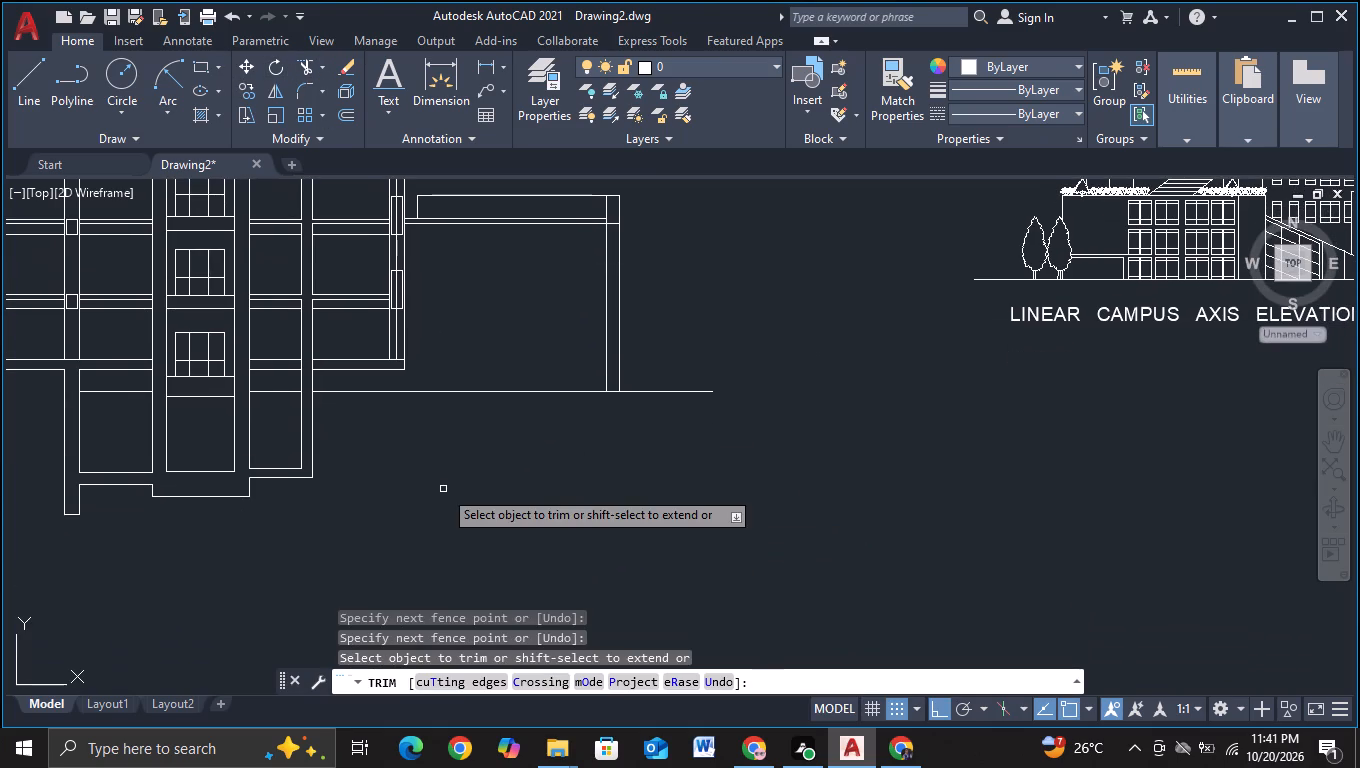
{"action": "key", "text": "Escape"}
Draw a vertical line about 172 long from the main building's lower corner beside the extension down to the basement's inner floor level.
{"action": "left_click", "coordinate": [37, 100]}
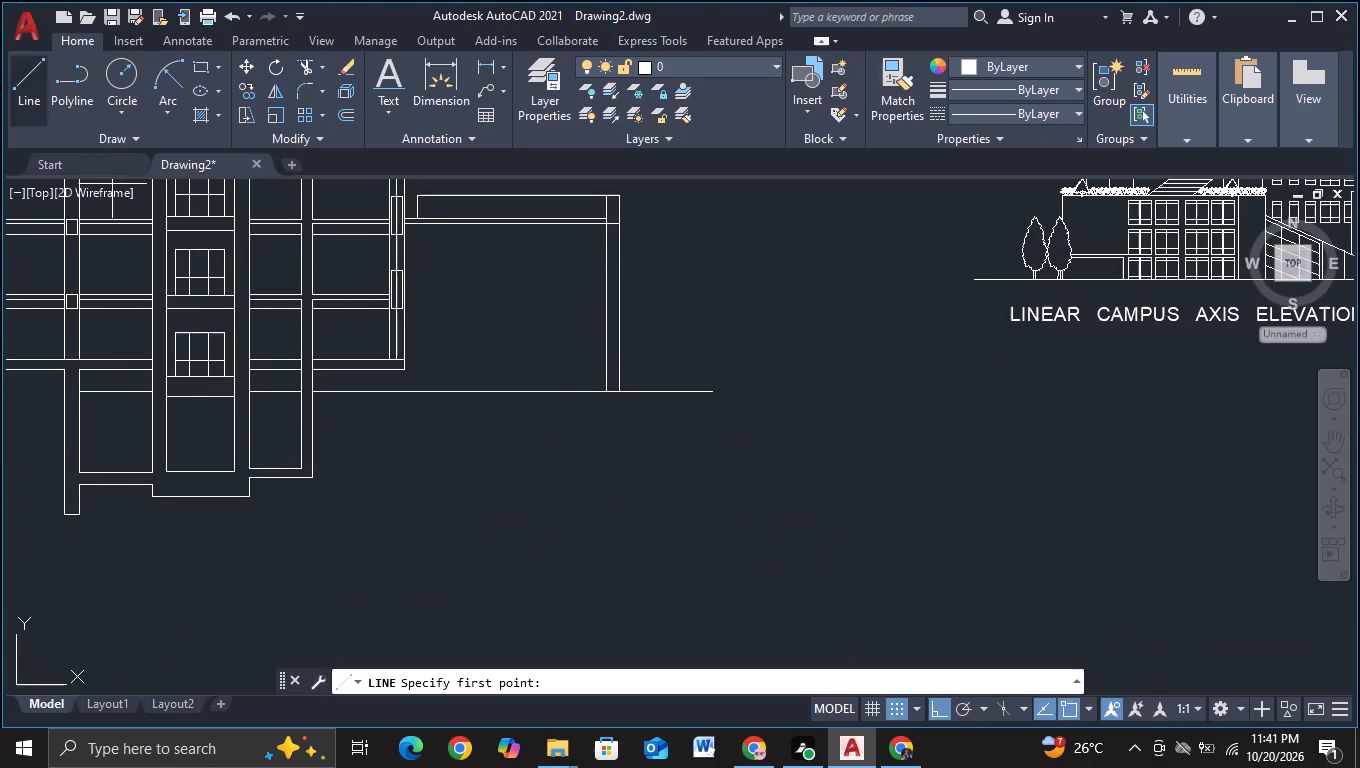
{"action": "middle_click_drag", "start_coordinate": [528, 522], "coordinate": [531, 487]}
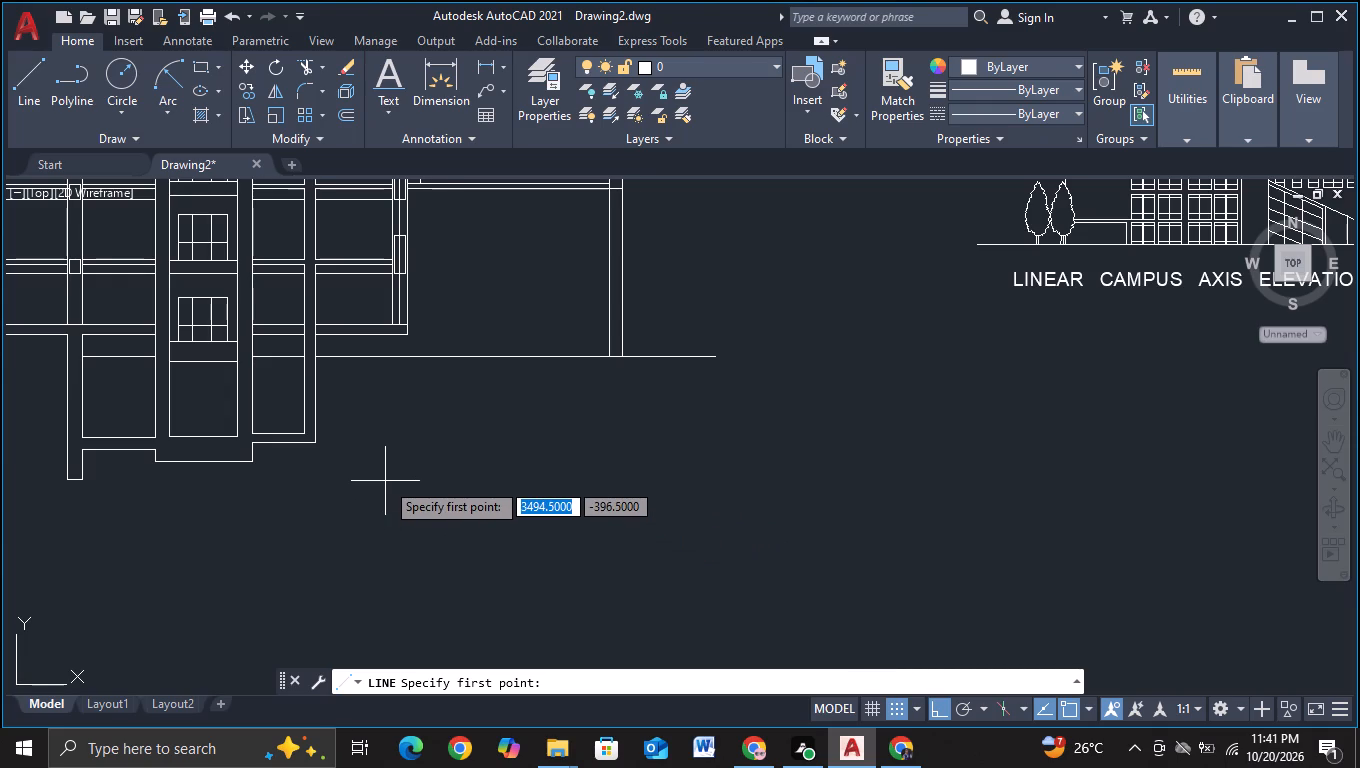
{"action": "scroll", "coordinate": [385, 481], "scroll_direction": "down", "scroll_amount": 1}
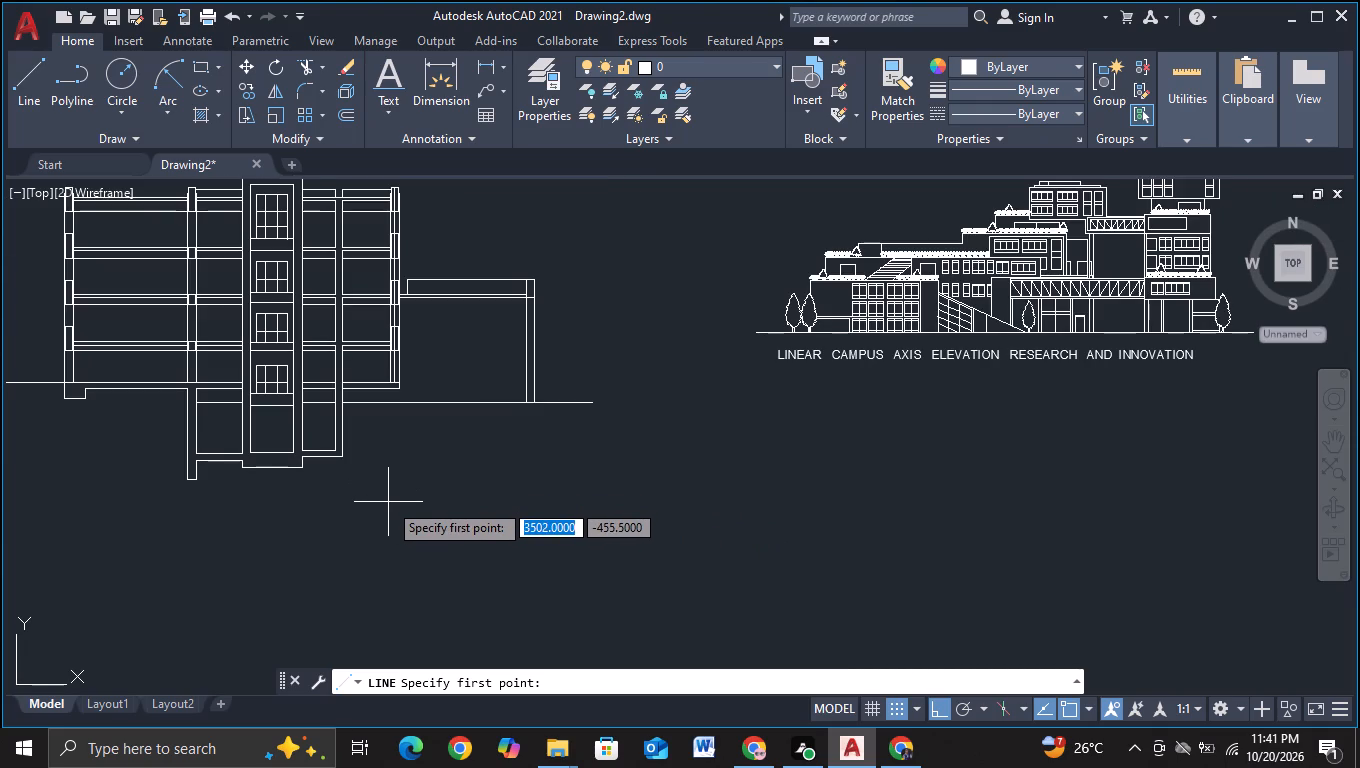
{"action": "left_click", "coordinate": [392, 394]}
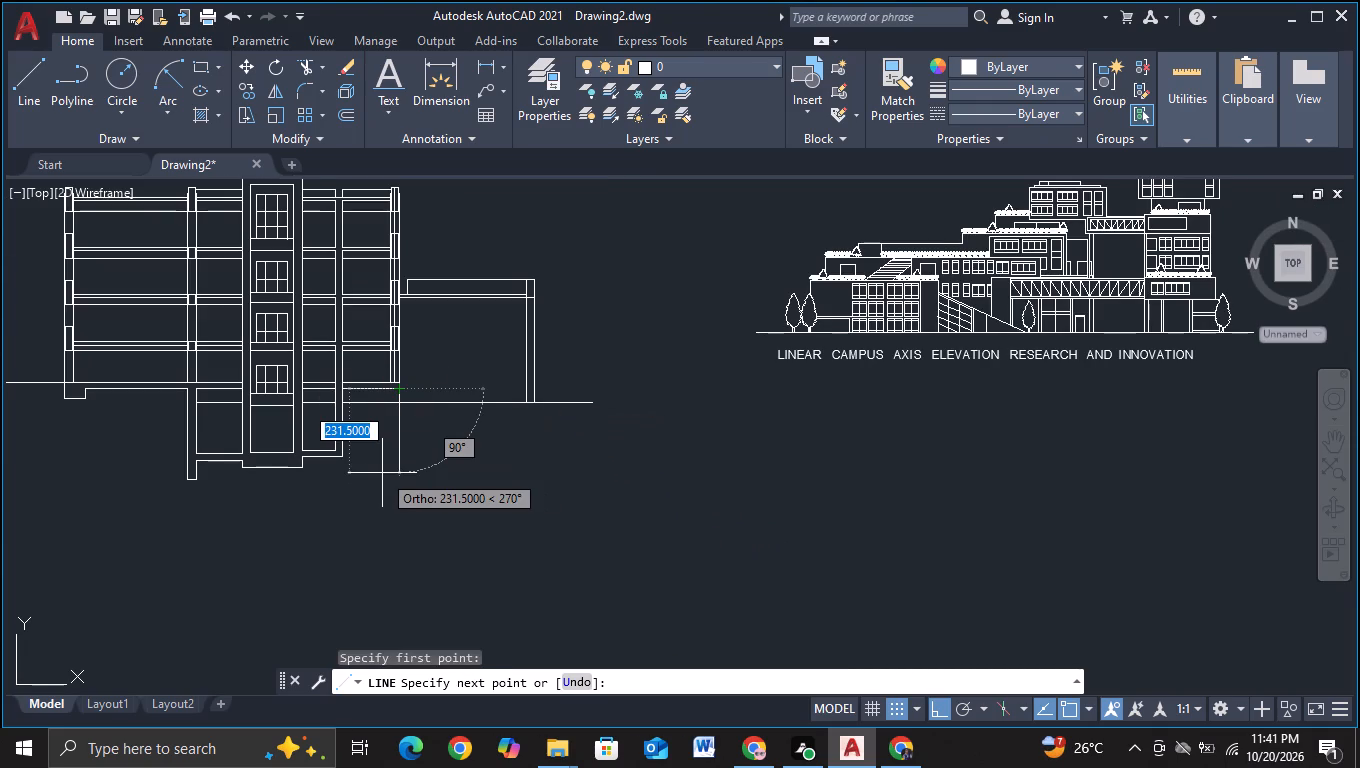
{"action": "scroll", "coordinate": [382, 476], "scroll_direction": "up", "scroll_amount": 3}
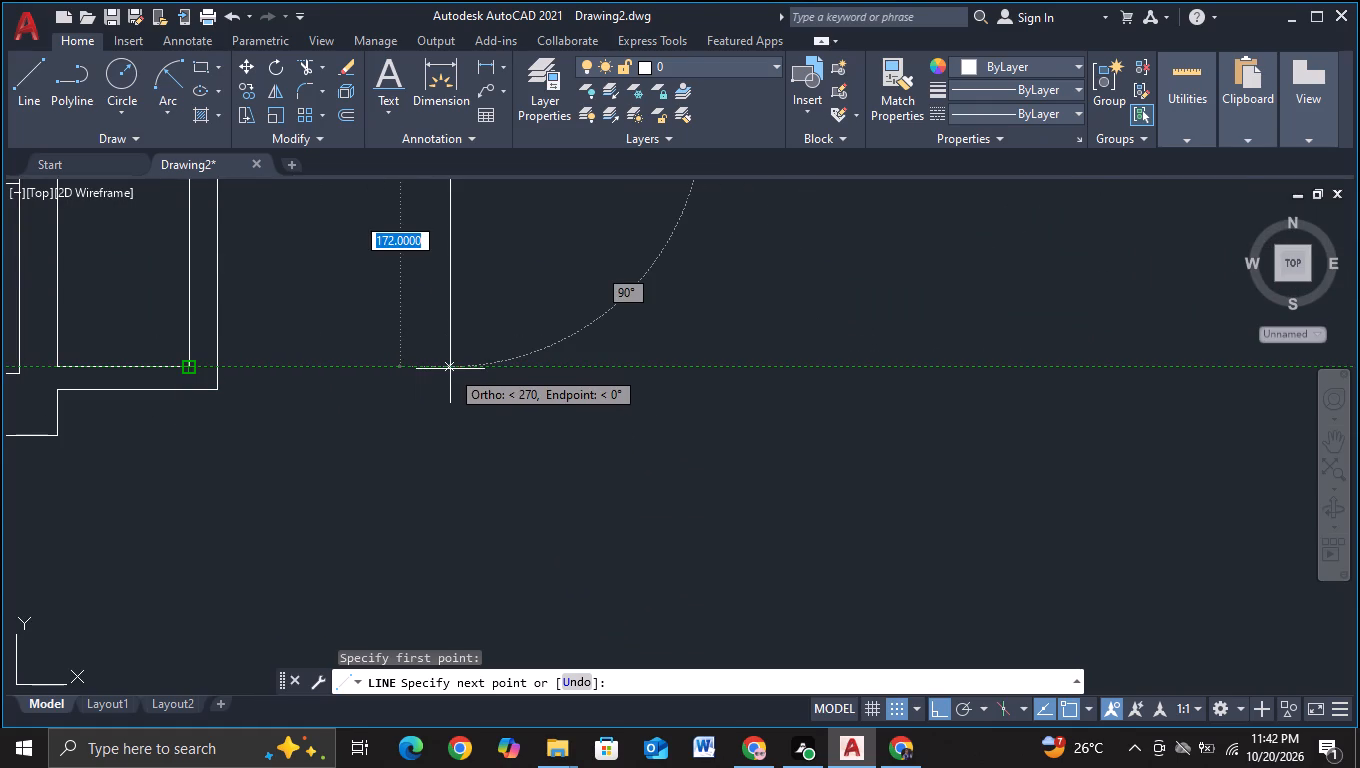
{"action": "left_click", "coordinate": [449, 363]}
{"action": "scroll", "coordinate": [457, 365], "scroll_direction": "down", "scroll_amount": 2}
{"action": "key", "text": "Escape"}
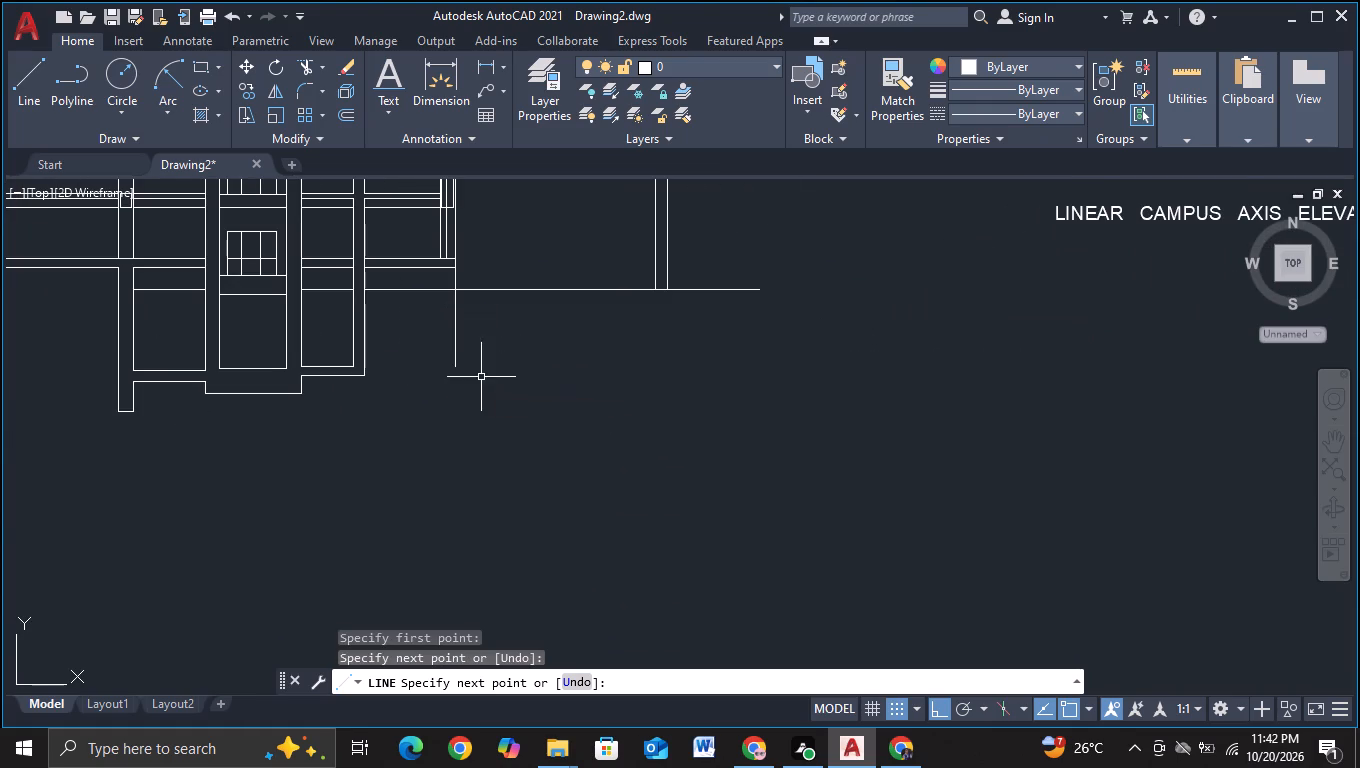
Draw a parallel vertical line about 188.5 long from the outer wall's inner face down to the basement's inner floor level.
{"action": "left_click", "coordinate": [39, 97]}
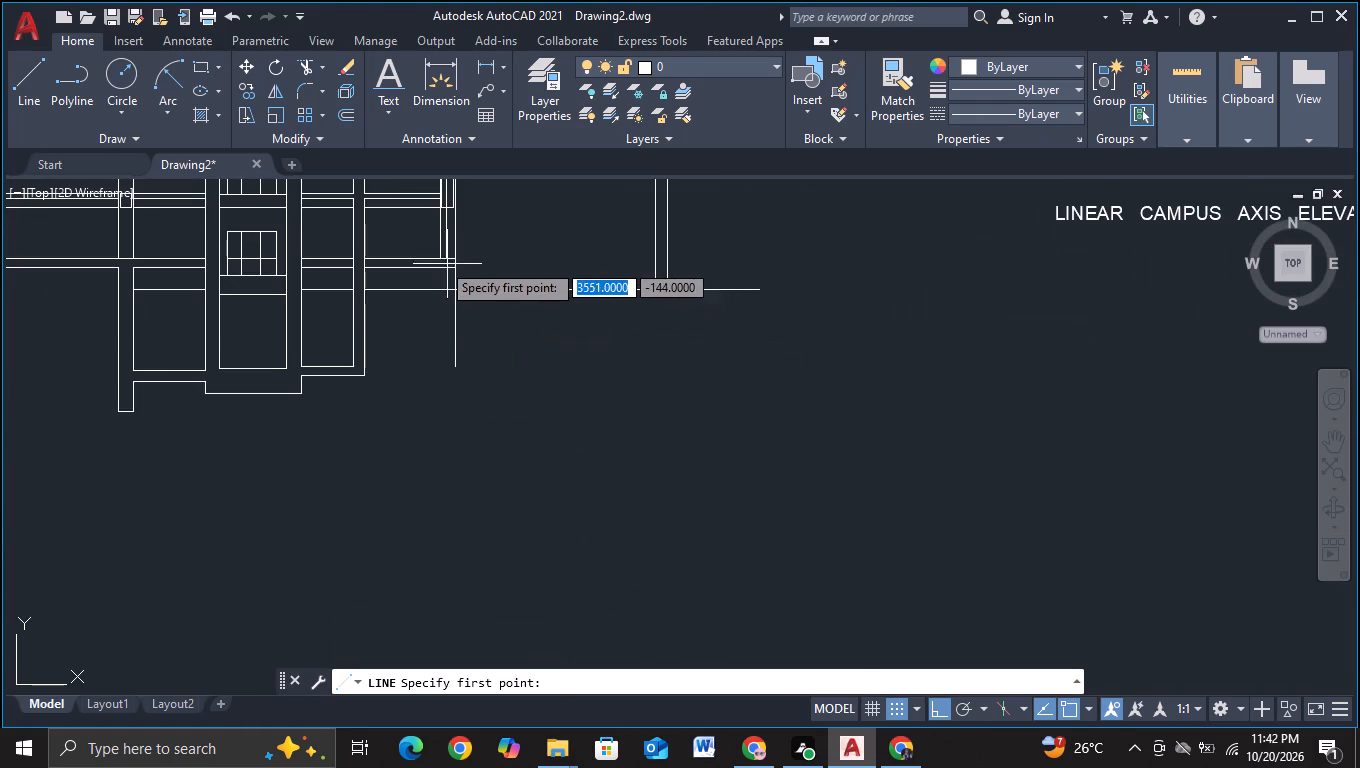
{"action": "left_click", "coordinate": [434, 259]}
{"action": "scroll", "coordinate": [424, 369], "scroll_direction": "up", "scroll_amount": 1}
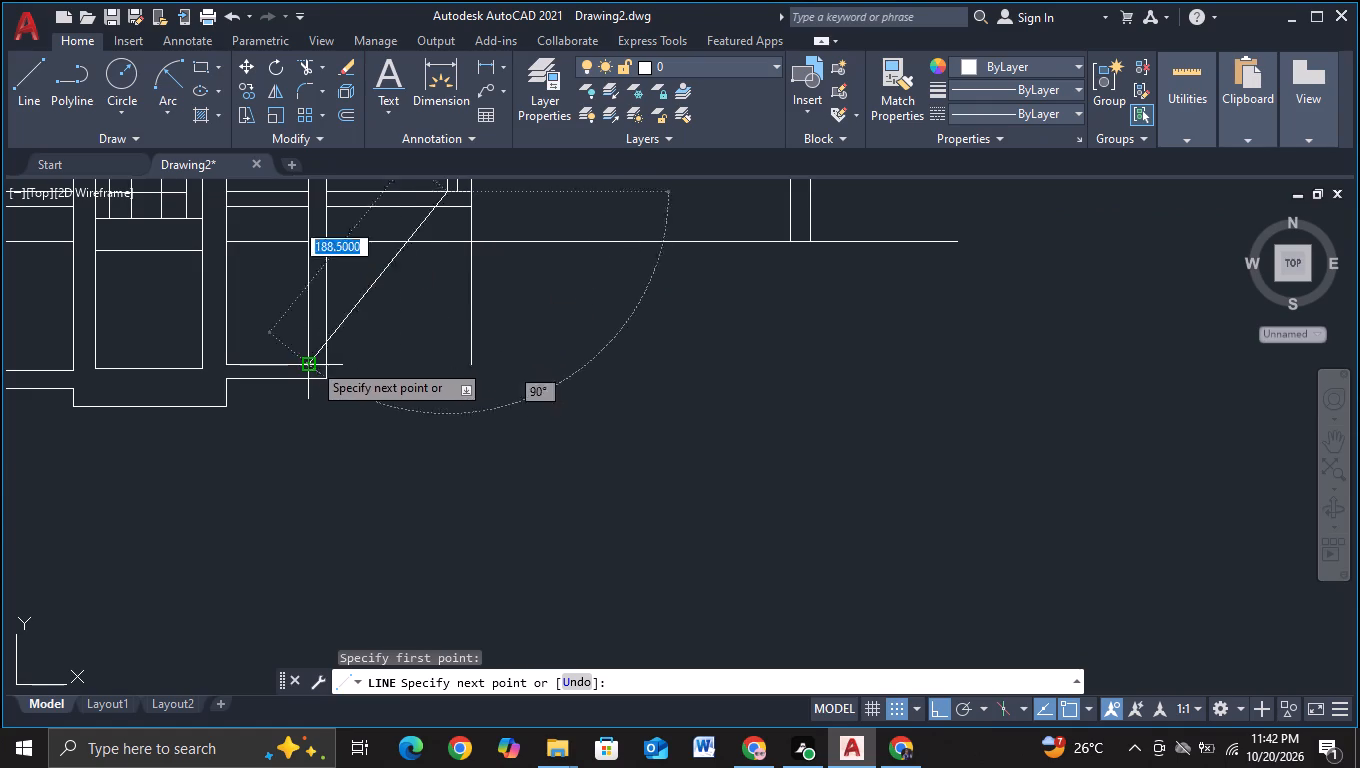
{"action": "left_click", "coordinate": [446, 364]}
{"action": "key", "text": "Escape"}
Extend the outer basement vertical down to the slab's underside and join it with a line about 158.5 long to the existing basement corner.
{"action": "left_click", "coordinate": [29, 102]}
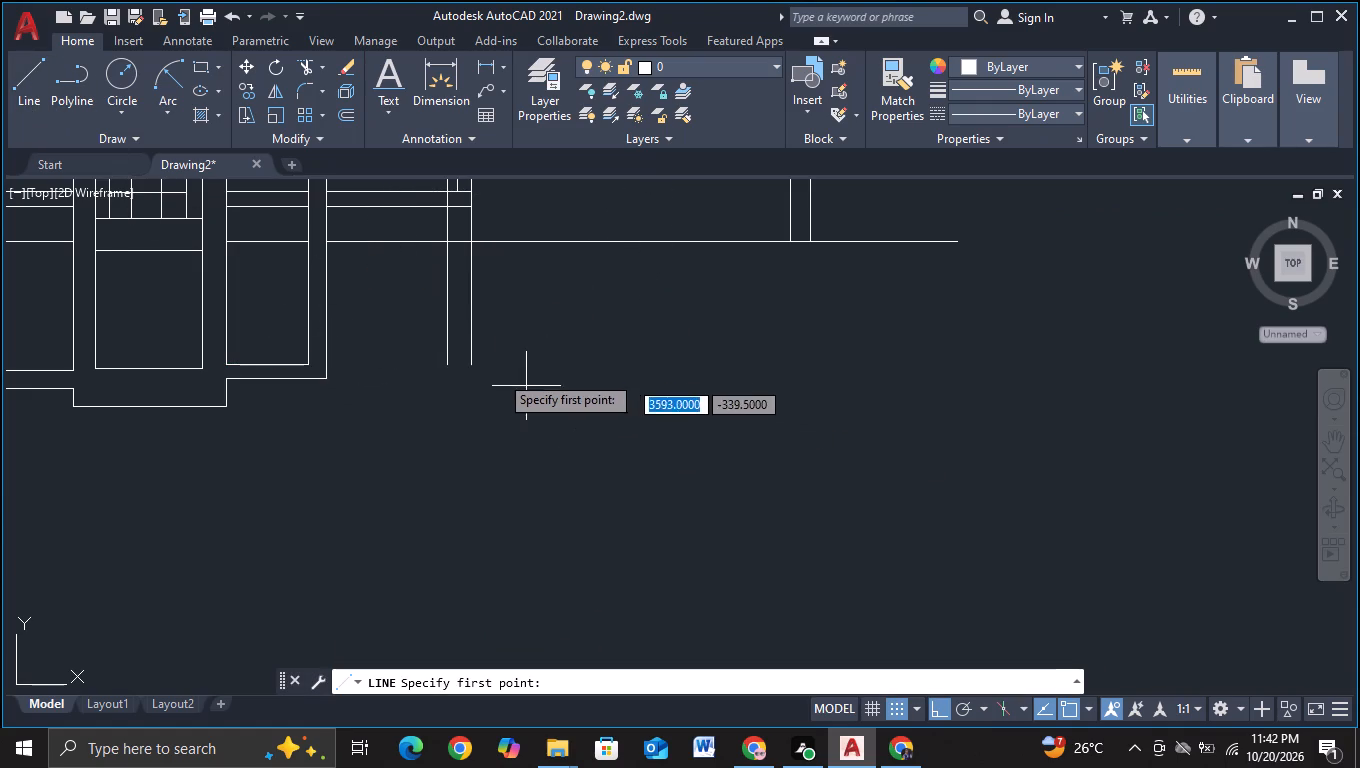
{"action": "left_click", "coordinate": [473, 365]}
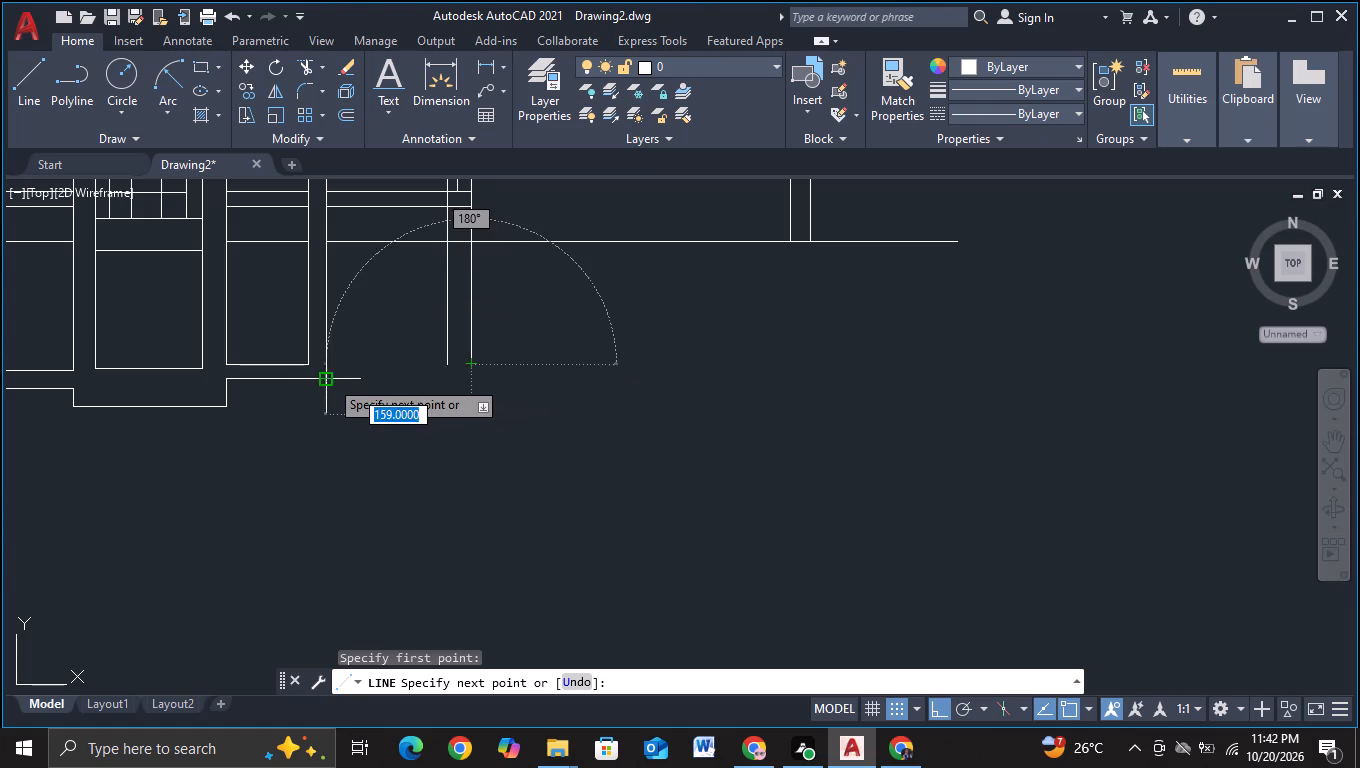
{"action": "left_click", "coordinate": [473, 381]}
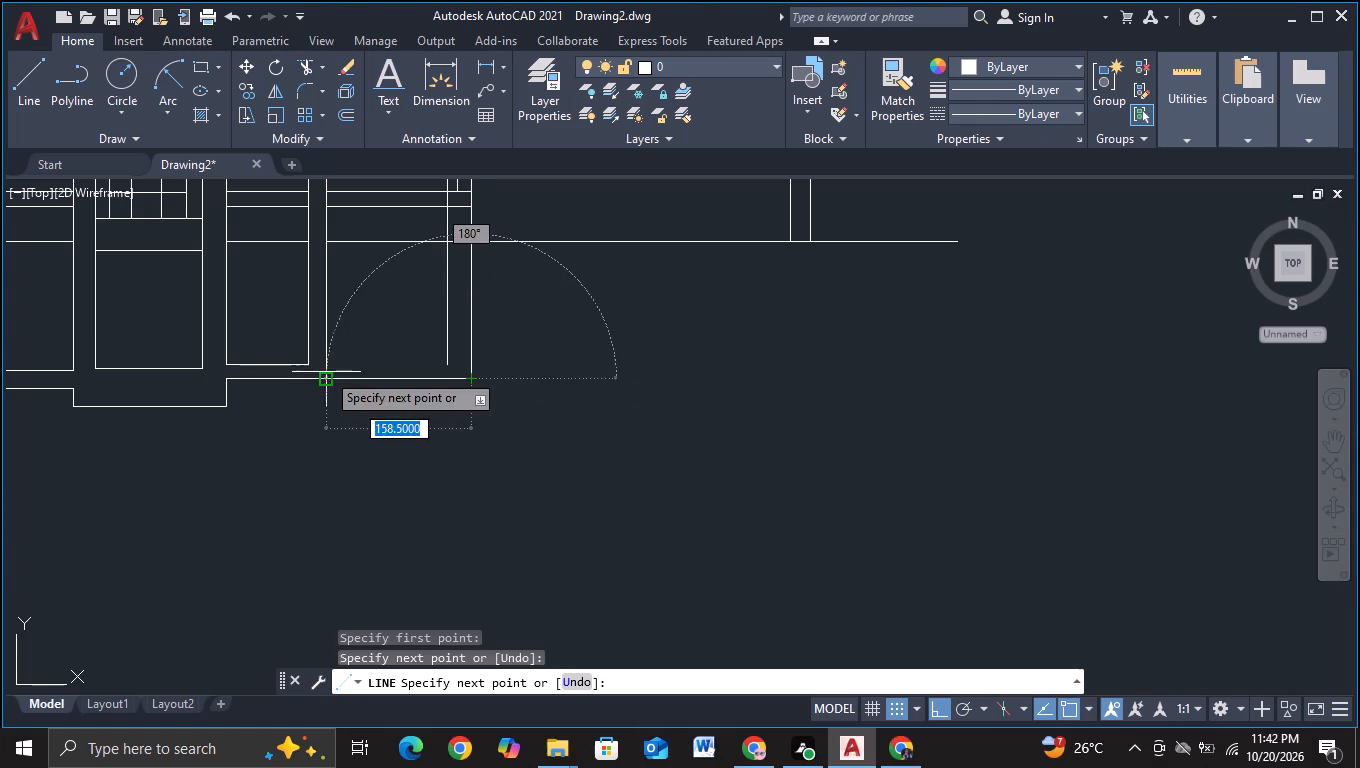
{"action": "left_click", "coordinate": [326, 372]}
{"action": "key", "text": "Escape"}
Draw the new basement bay's floor line from the inner vertical's lower end back across to the existing basement floor.
{"action": "left_click", "coordinate": [36, 96]}
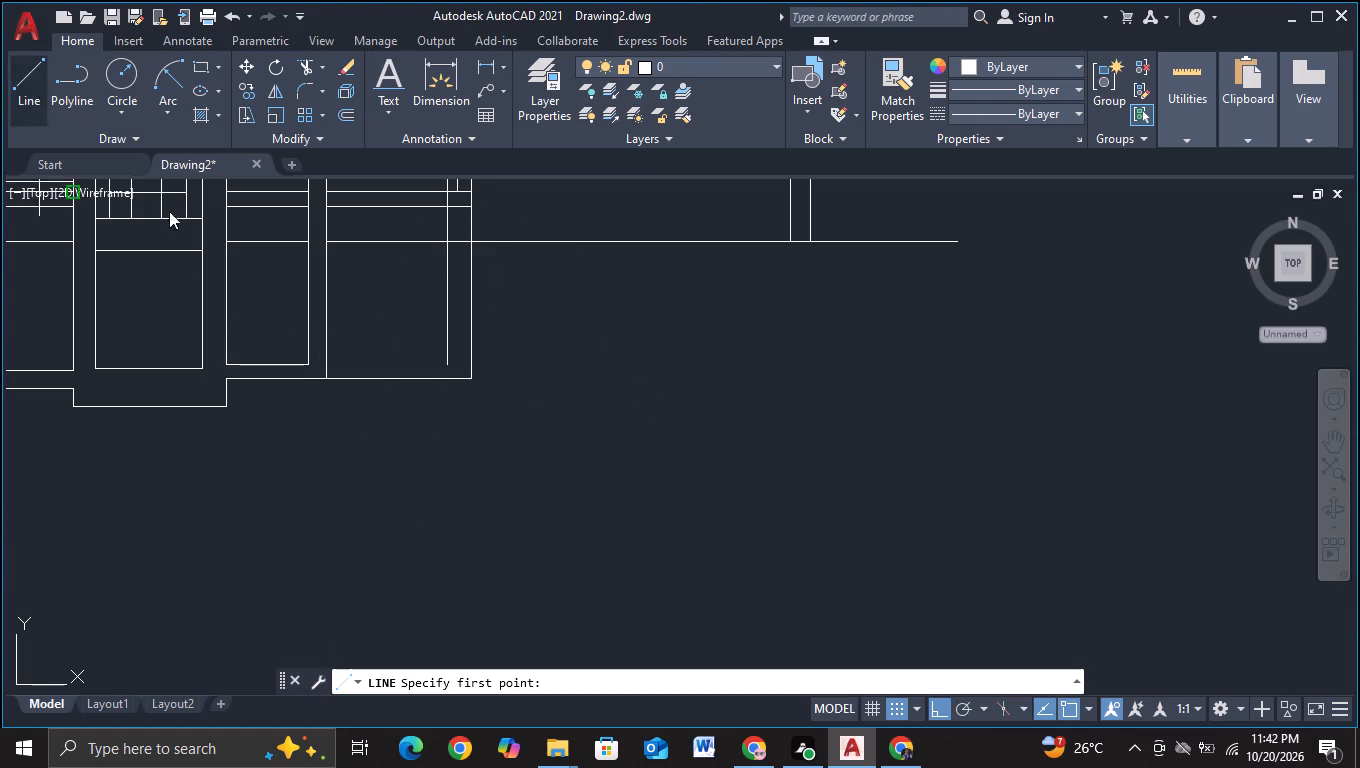
{"action": "left_click", "coordinate": [443, 356]}
{"action": "left_click", "coordinate": [271, 354]}
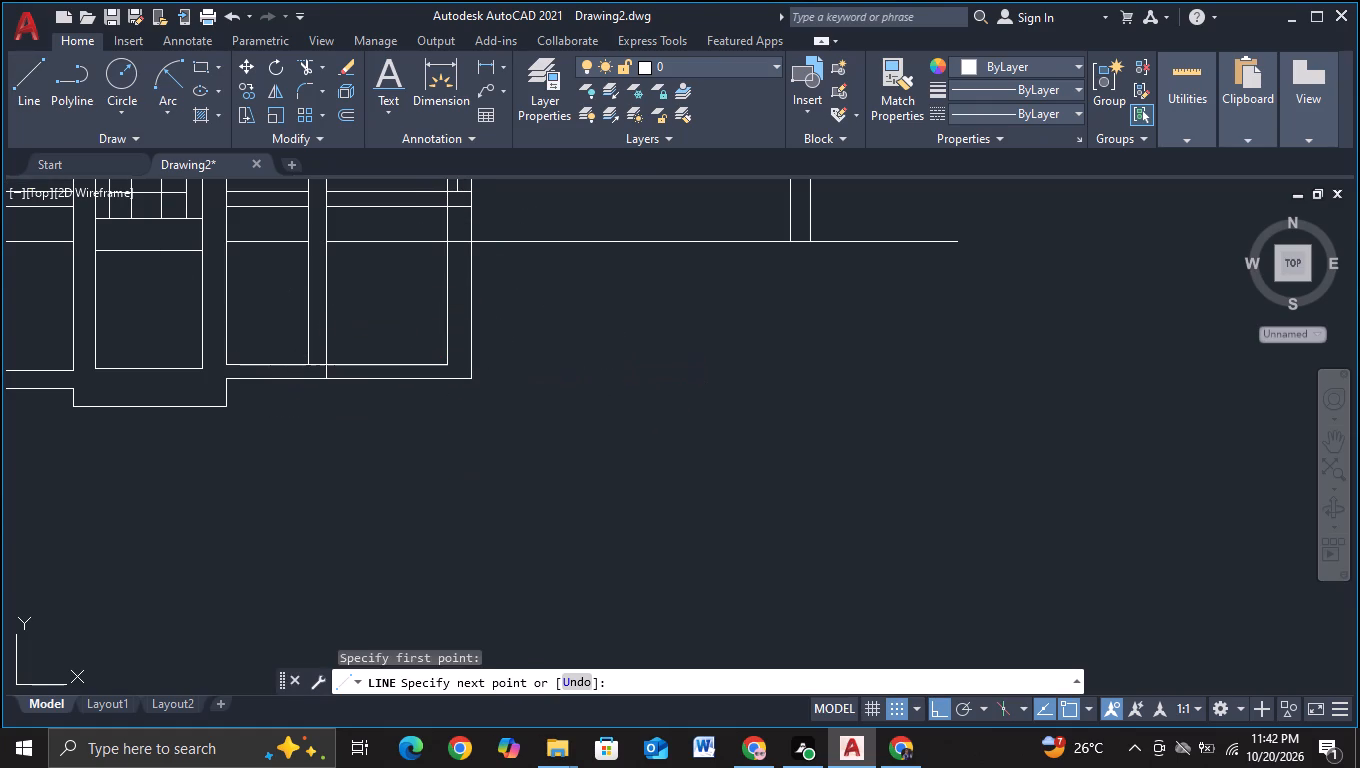
{"action": "key", "text": "Escape"}
Trim the floor line within the old basement wall and that wall's outer line through the floor slab.
{"action": "left_click_drag", "start_coordinate": [304, 65], "coordinate": [305, 78]}
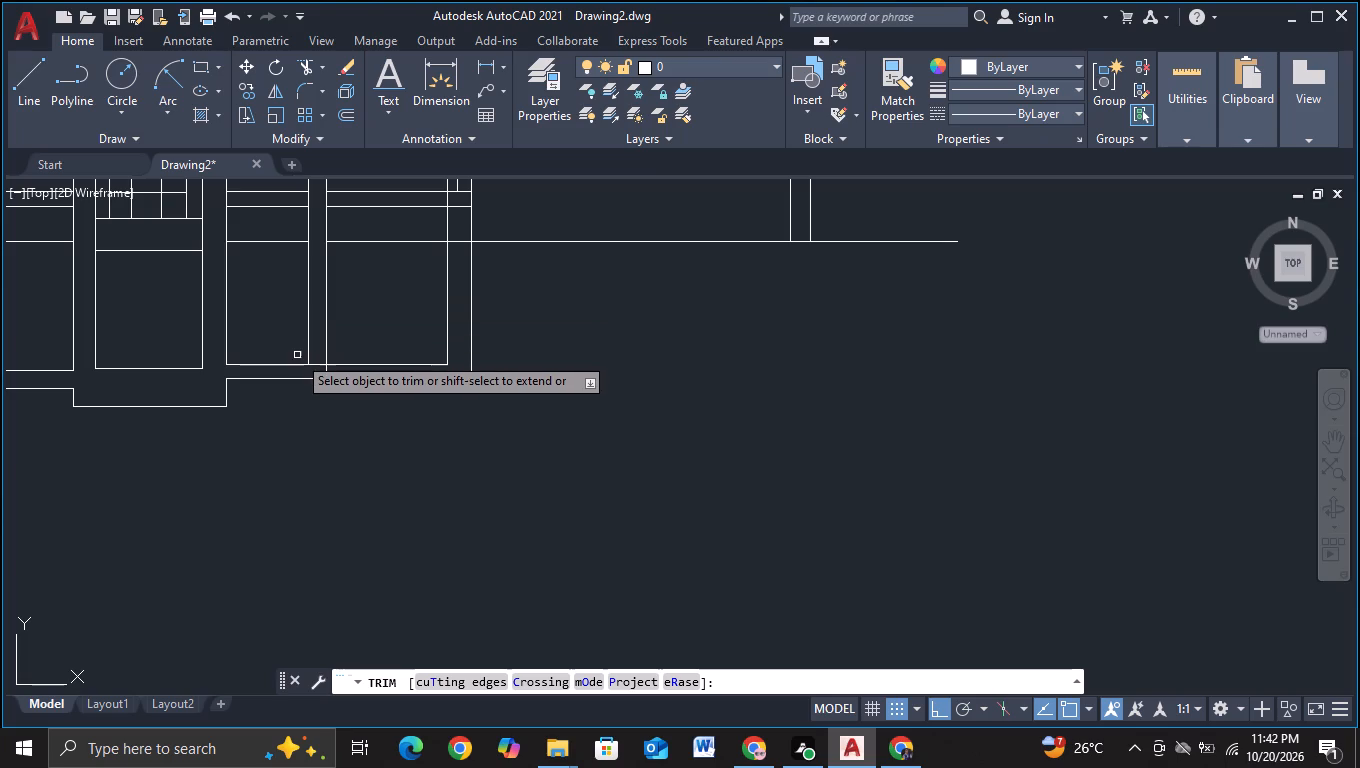
{"action": "left_click", "coordinate": [315, 360]}
{"action": "left_click", "coordinate": [328, 375]}
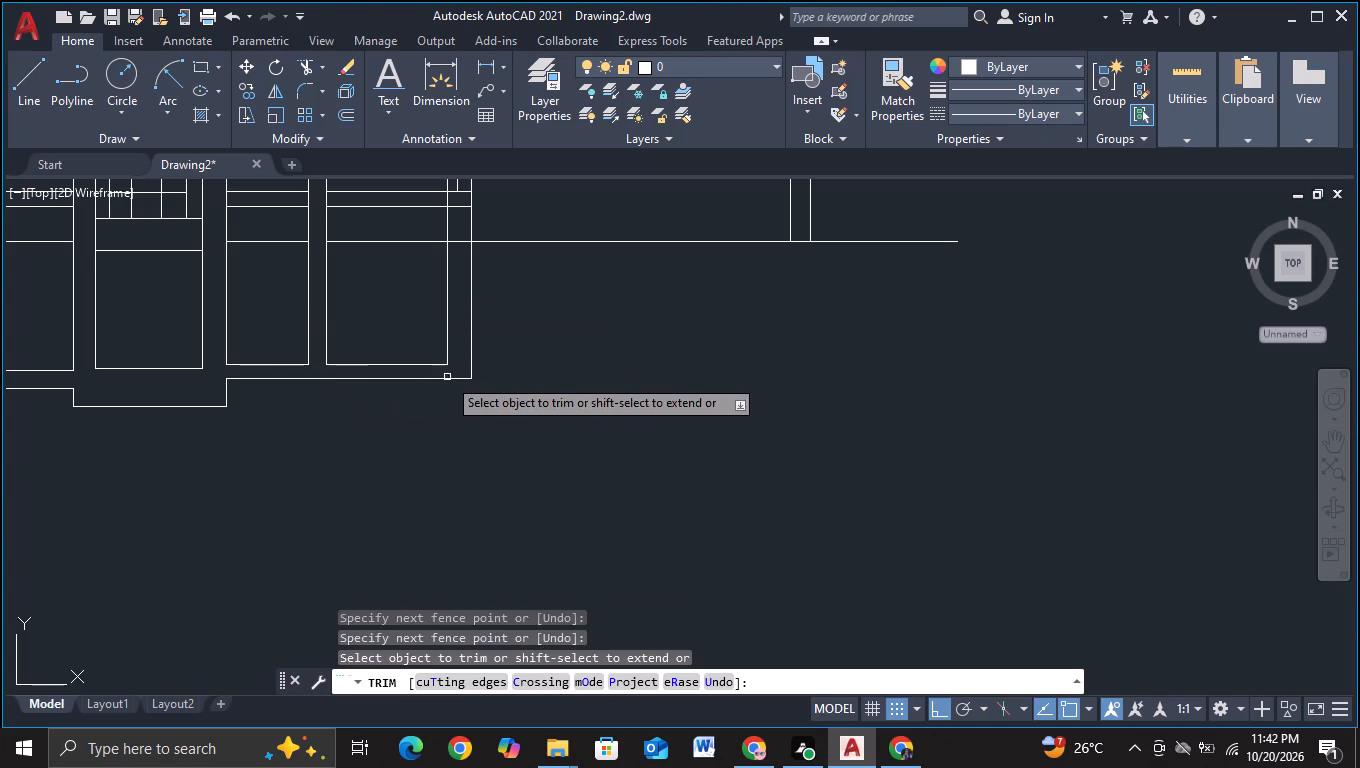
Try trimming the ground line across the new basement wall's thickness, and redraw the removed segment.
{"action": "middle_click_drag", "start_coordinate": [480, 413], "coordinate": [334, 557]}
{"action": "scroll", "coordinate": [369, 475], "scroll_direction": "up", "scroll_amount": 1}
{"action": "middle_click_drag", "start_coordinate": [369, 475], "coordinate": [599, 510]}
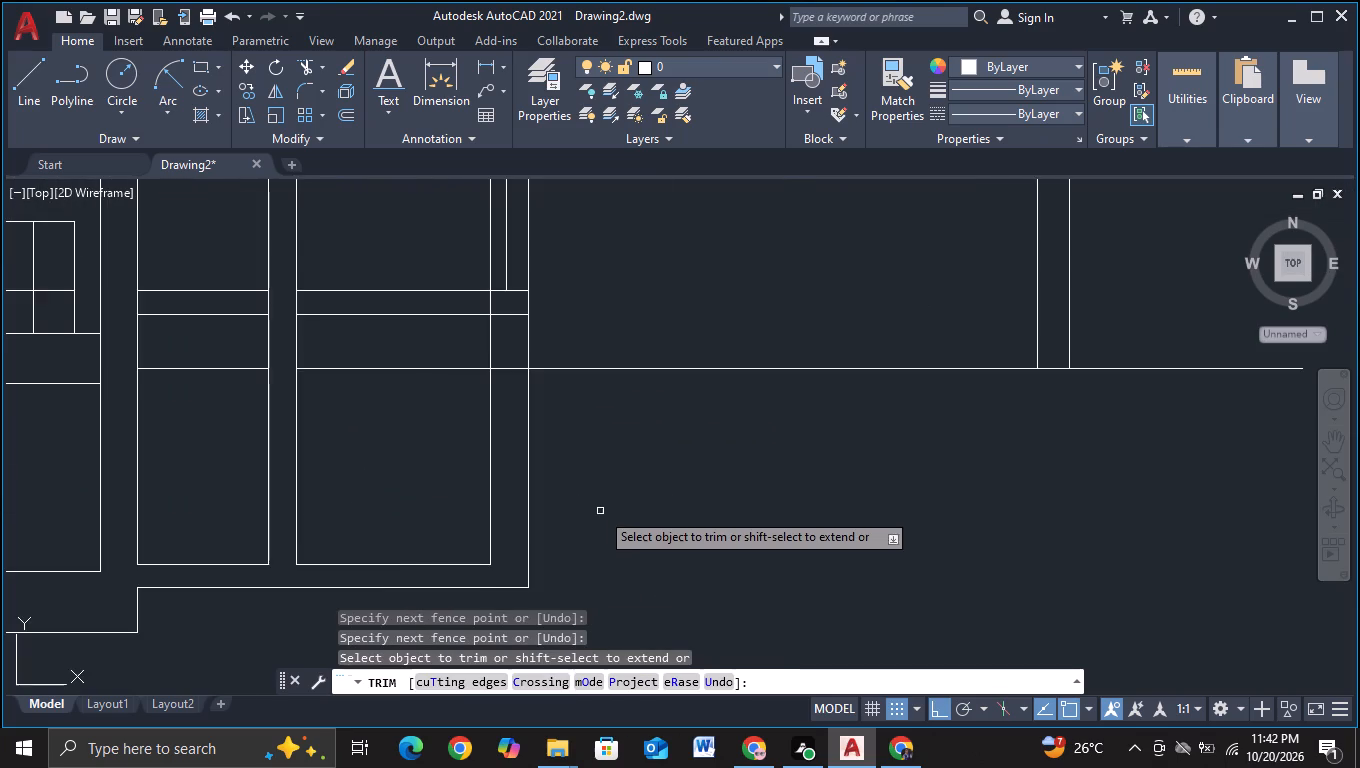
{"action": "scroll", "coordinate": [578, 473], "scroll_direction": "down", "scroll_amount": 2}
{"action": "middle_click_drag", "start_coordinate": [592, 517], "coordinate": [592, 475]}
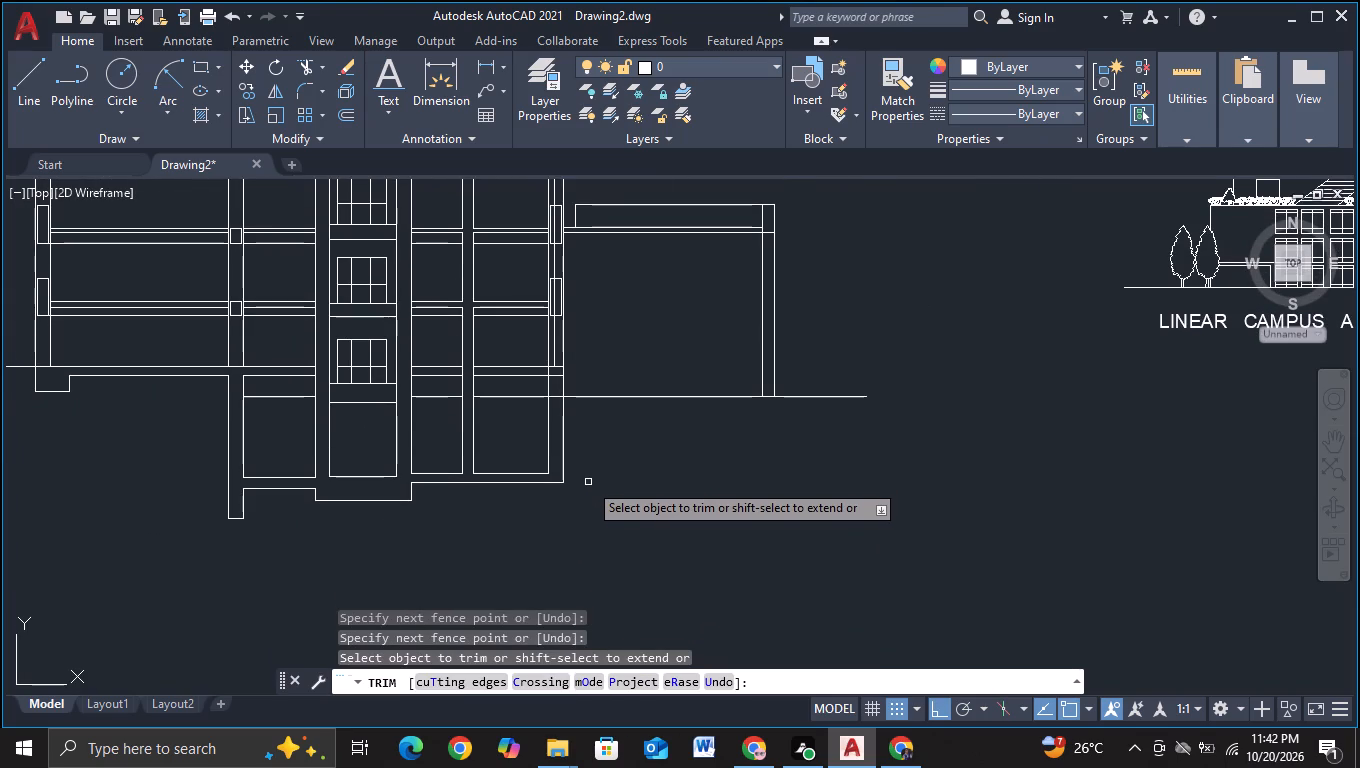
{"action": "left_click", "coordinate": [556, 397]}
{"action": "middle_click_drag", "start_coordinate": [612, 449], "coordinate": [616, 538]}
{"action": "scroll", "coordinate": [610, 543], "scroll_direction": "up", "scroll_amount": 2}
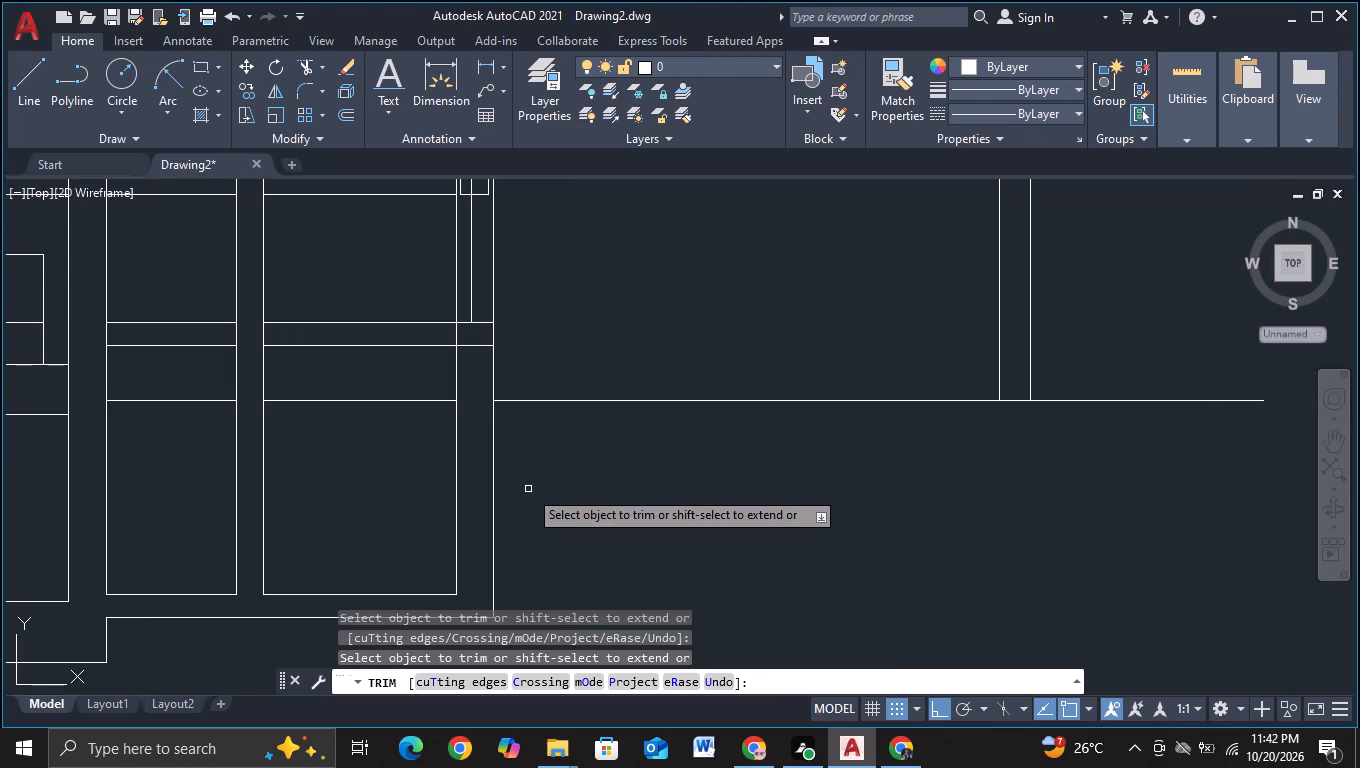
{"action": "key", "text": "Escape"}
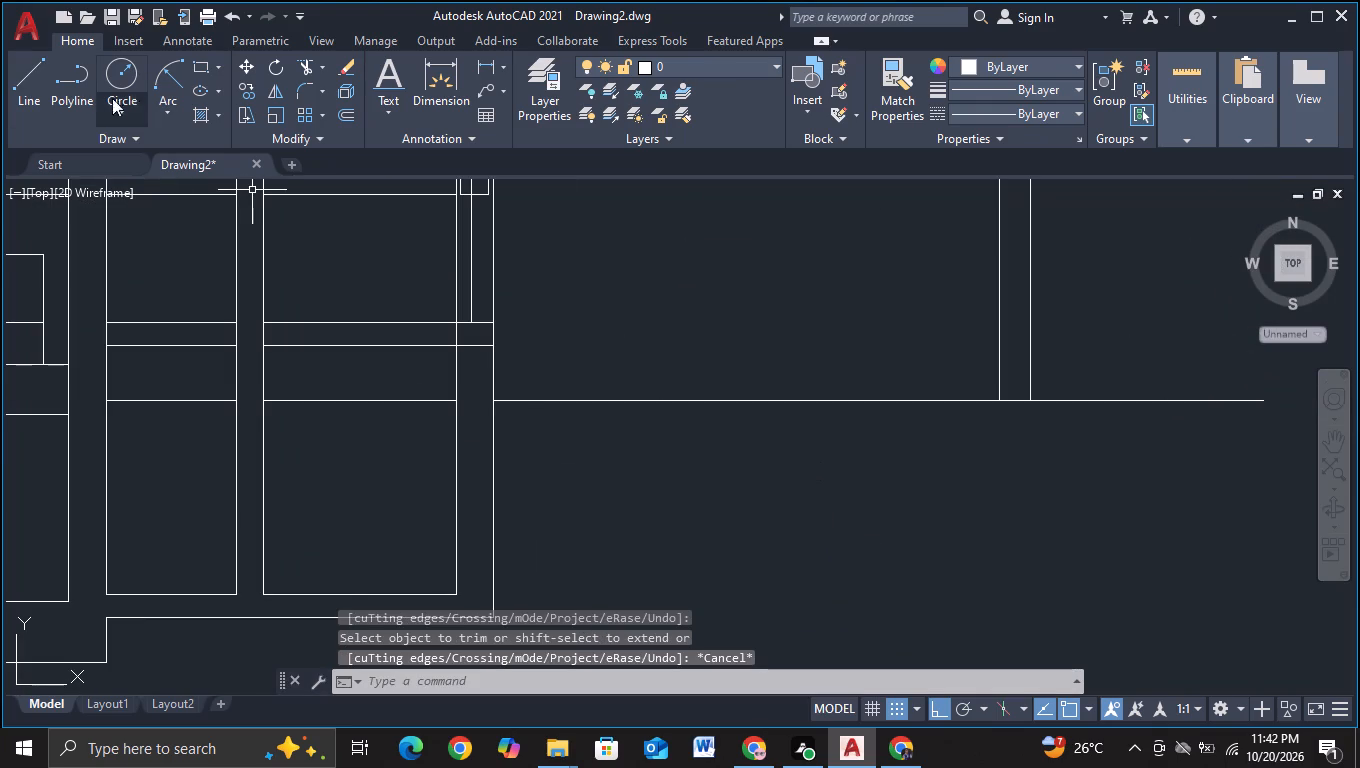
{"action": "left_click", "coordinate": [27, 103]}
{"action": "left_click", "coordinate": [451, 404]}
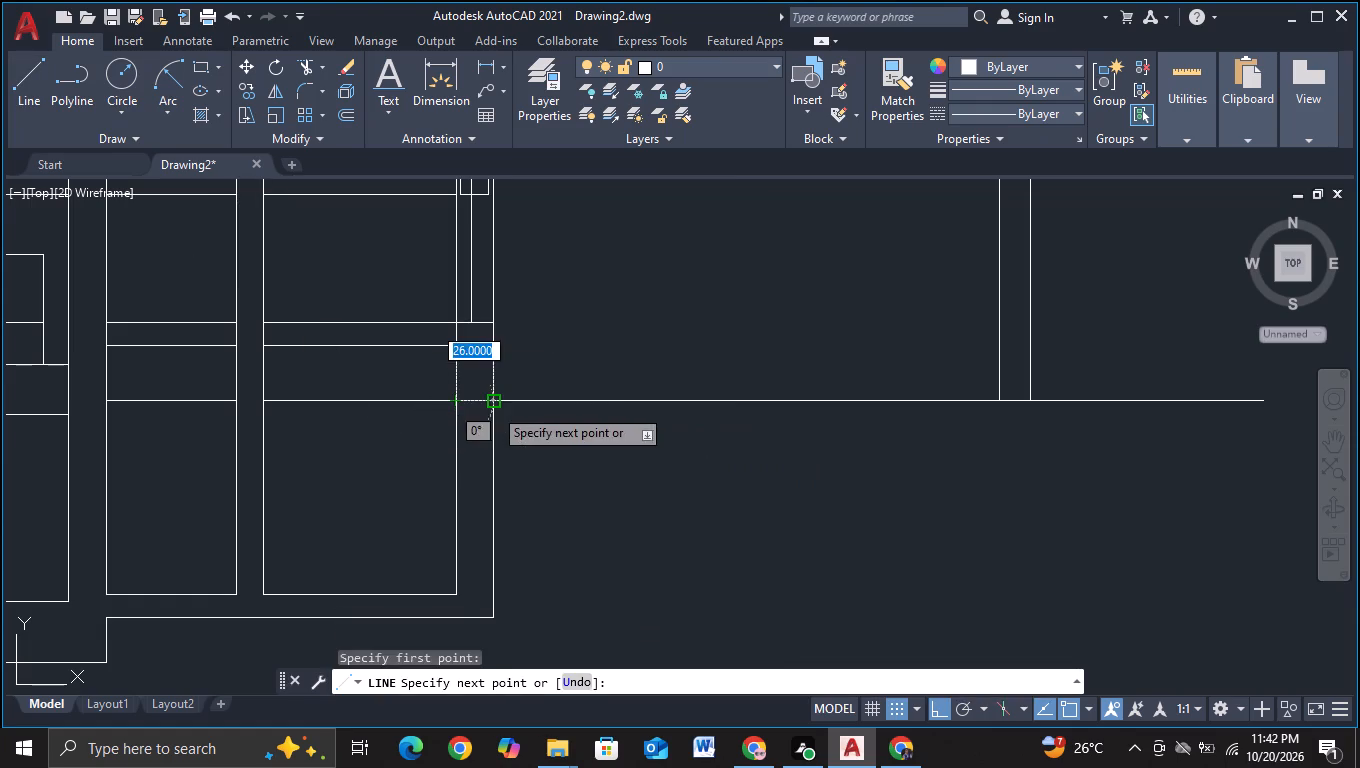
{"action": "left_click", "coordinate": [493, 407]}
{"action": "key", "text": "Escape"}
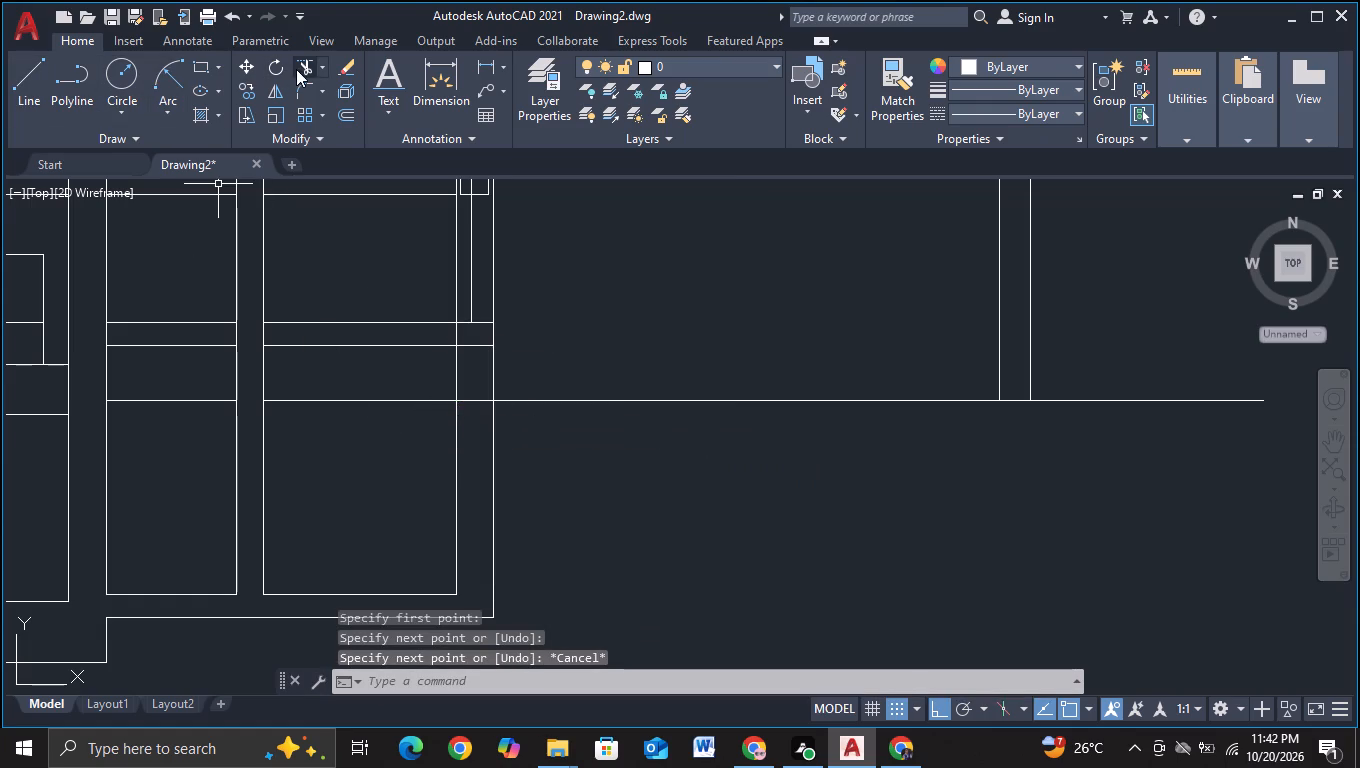
Trim the ground-floor band lines inside the outer wall and the wall's middle line below its lowest panel.
{"action": "left_click", "coordinate": [300, 67]}
{"action": "scroll", "coordinate": [511, 345], "scroll_direction": "down", "scroll_amount": 1}
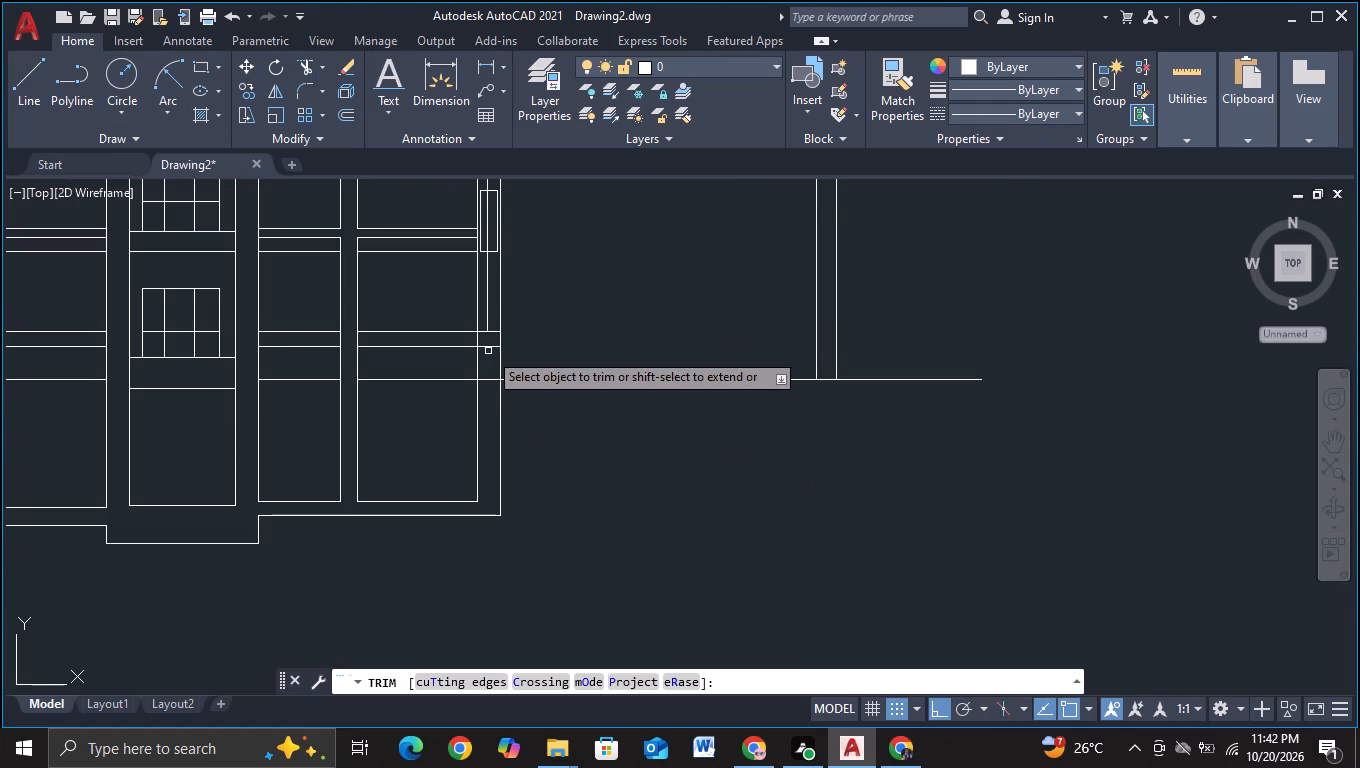
{"action": "left_click", "coordinate": [488, 351]}
{"action": "left_click", "coordinate": [492, 317]}
{"action": "left_click", "coordinate": [487, 309]}
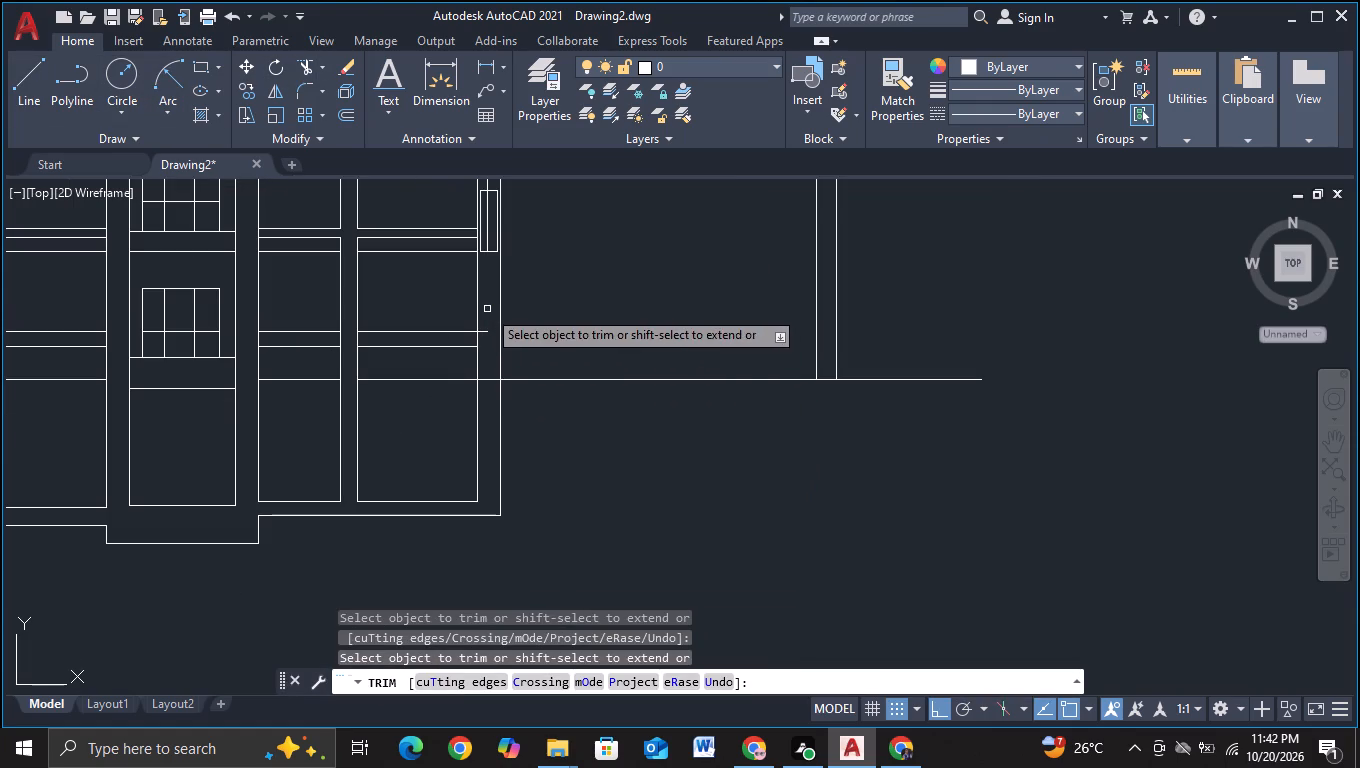
{"action": "left_click", "coordinate": [483, 332]}
Trim the outer wall's middle line between the panels on the three upper floors.
{"action": "scroll", "coordinate": [547, 347], "scroll_direction": "down", "scroll_amount": 1}
{"action": "middle_click_drag", "start_coordinate": [547, 353], "coordinate": [518, 444]}
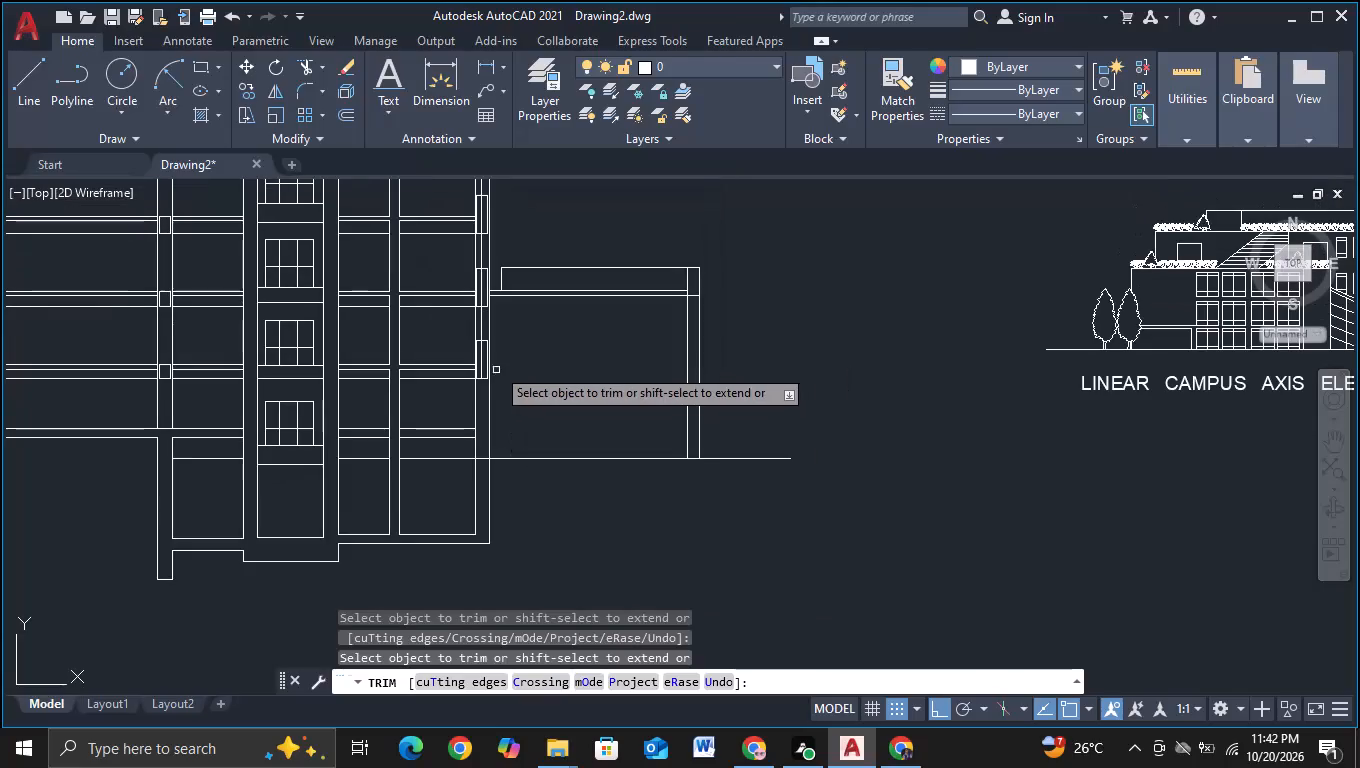
{"action": "left_click", "coordinate": [479, 327]}
{"action": "middle_click_drag", "start_coordinate": [548, 346], "coordinate": [510, 498]}
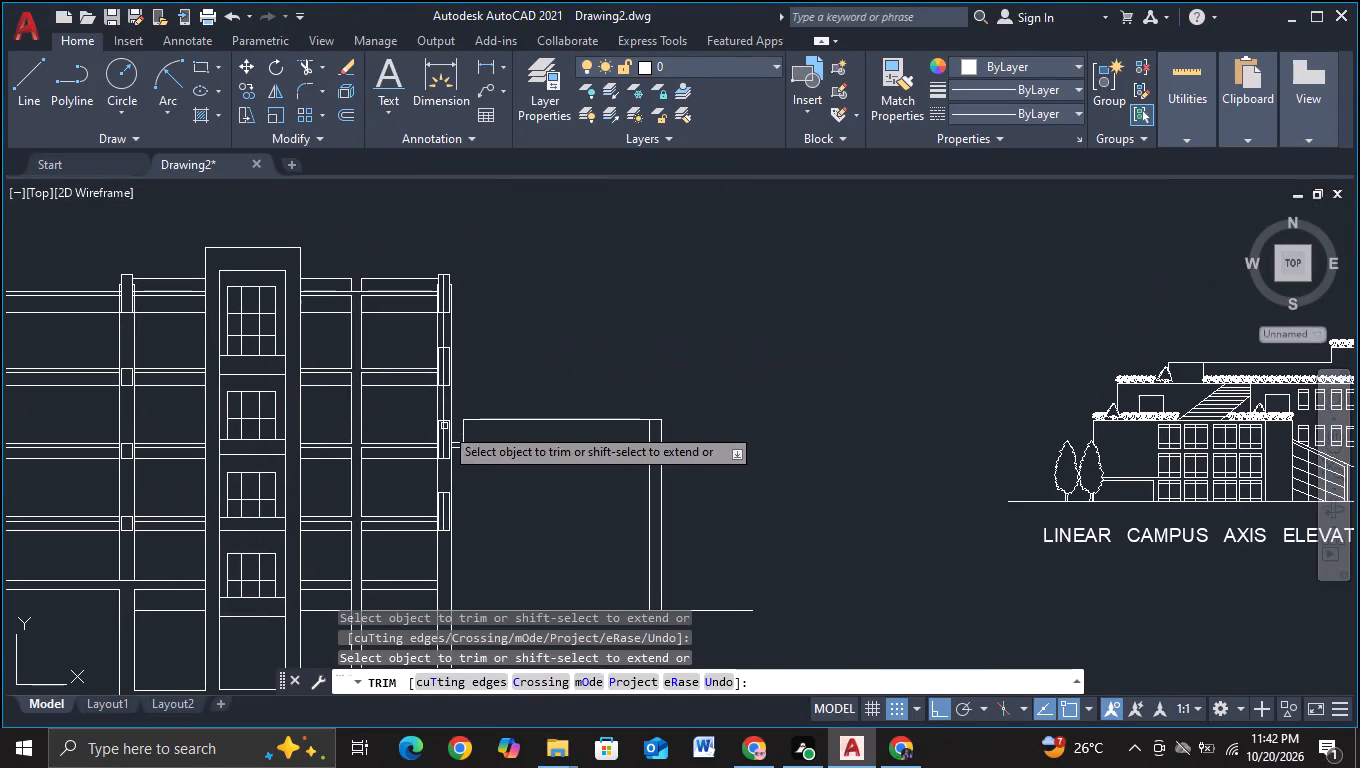
{"action": "left_click", "coordinate": [444, 408]}
{"action": "left_click", "coordinate": [444, 329]}
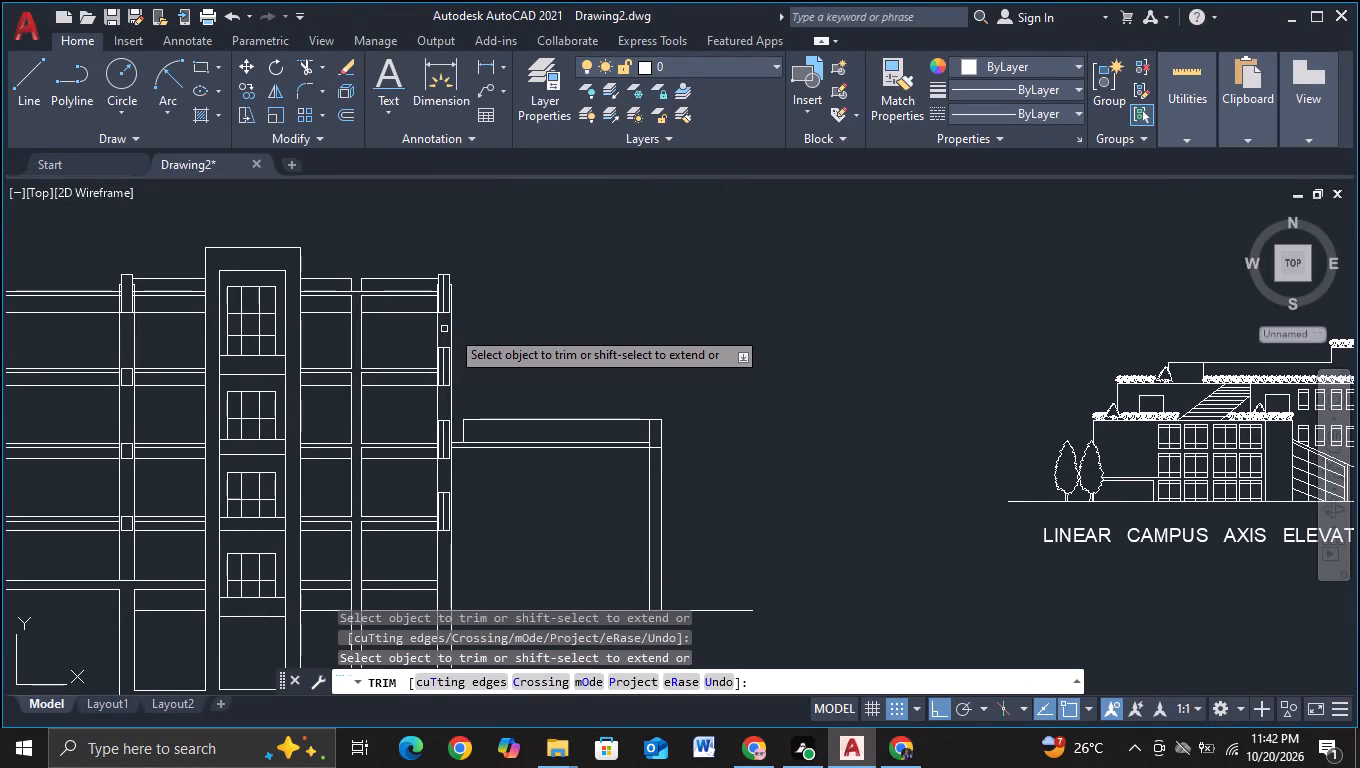
{"action": "middle_click_drag", "start_coordinate": [743, 469], "coordinate": [726, 348]}
{"action": "key", "text": "Escape"}
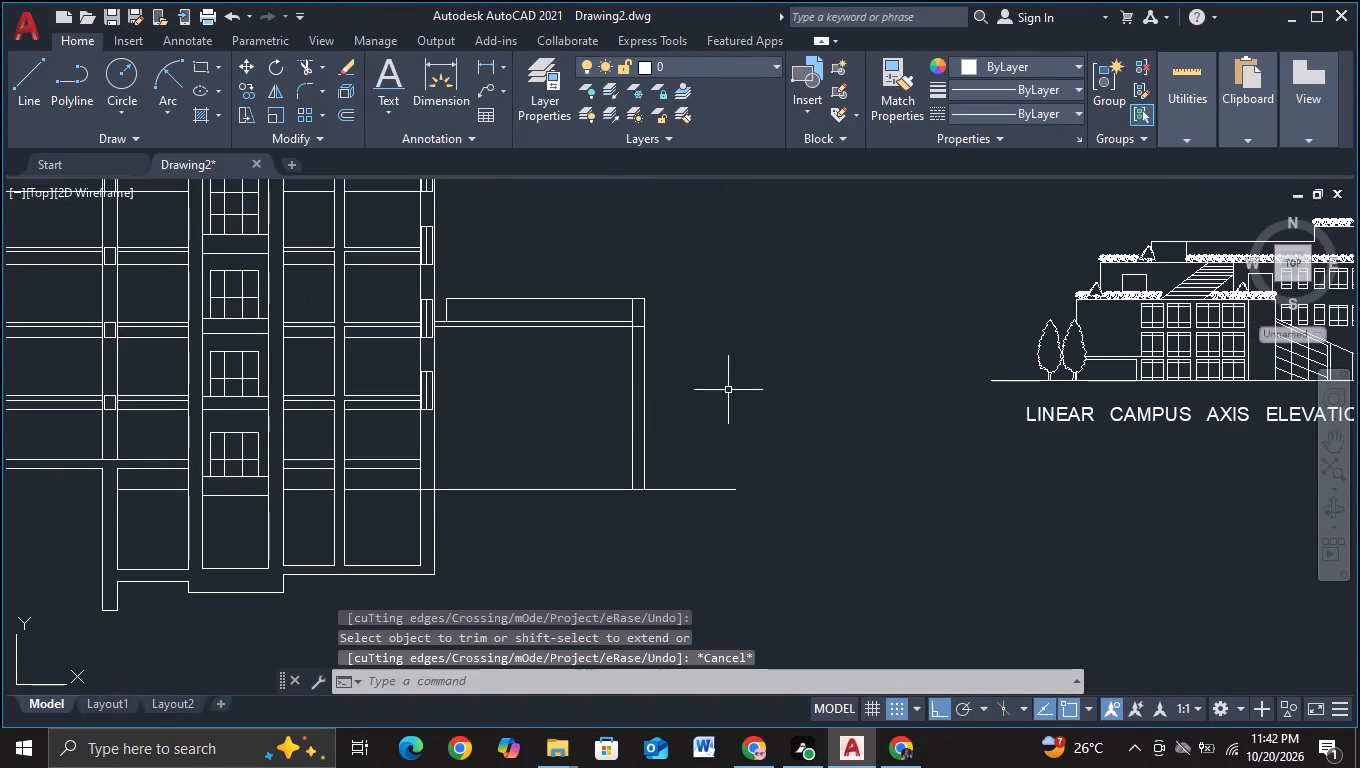
Draw a door outline about 40 units wide and 59 high in the ground-floor bay left of the windowed shaft, legs crossing the floor line.
{"action": "middle_click_drag", "start_coordinate": [655, 571], "coordinate": [660, 535]}
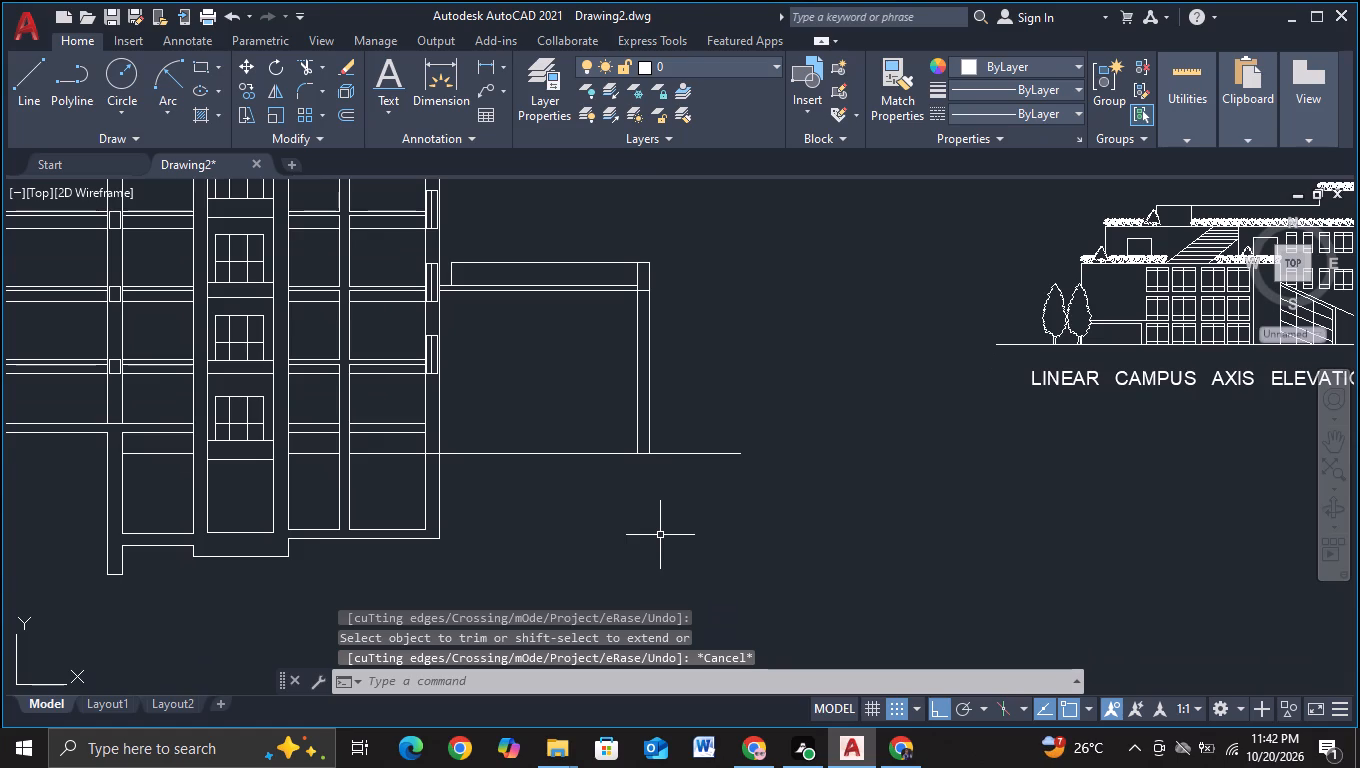
{"action": "middle_click_drag", "start_coordinate": [659, 534], "coordinate": [841, 537]}
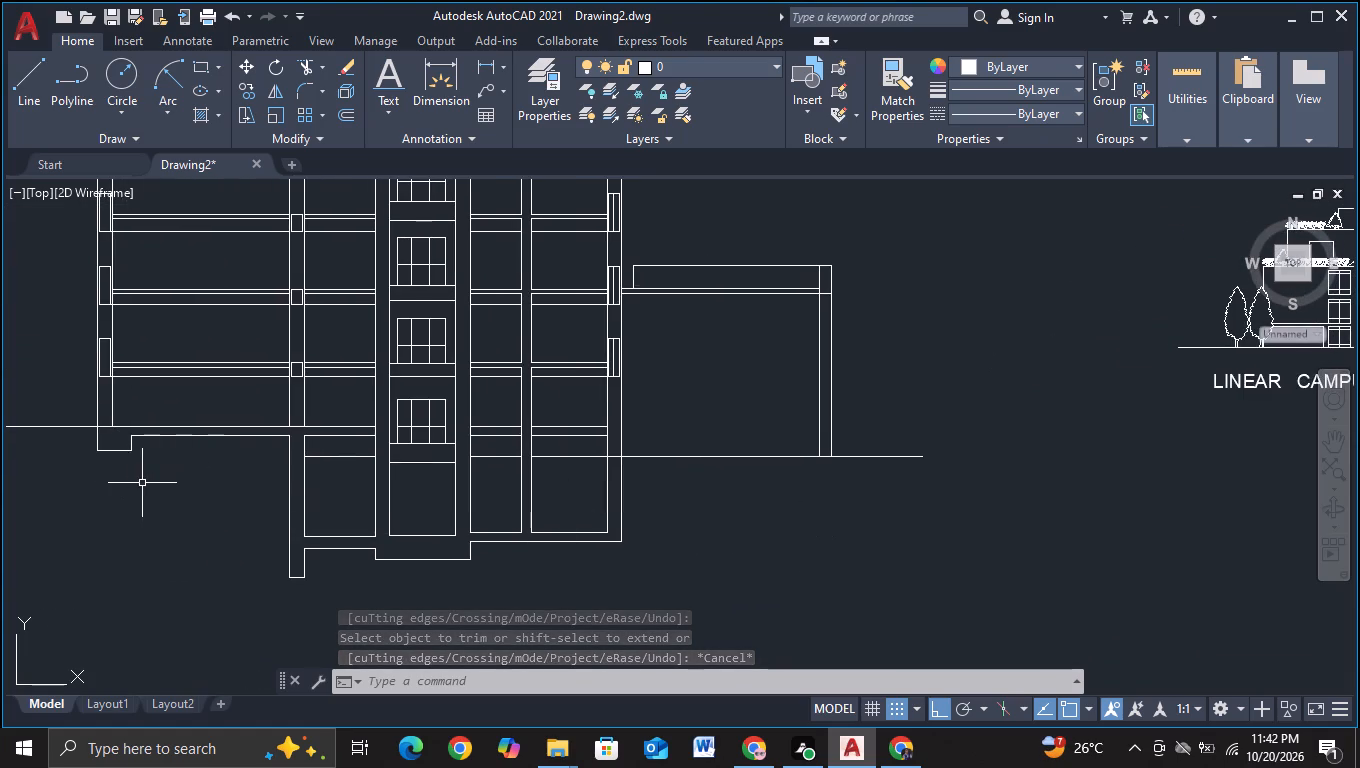
{"action": "middle_click_drag", "start_coordinate": [208, 496], "coordinate": [207, 530]}
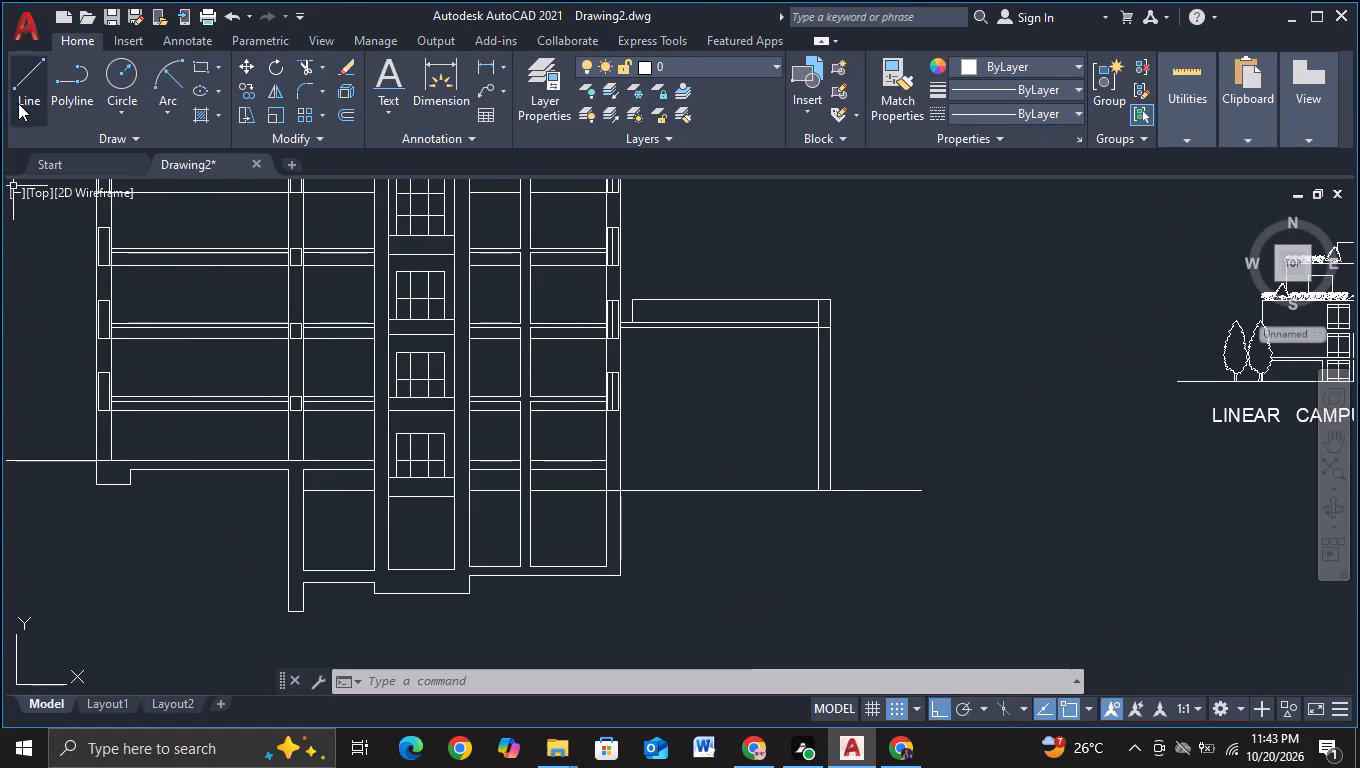
{"action": "left_click", "coordinate": [18, 103]}
{"action": "scroll", "coordinate": [325, 418], "scroll_direction": "up", "scroll_amount": 4}
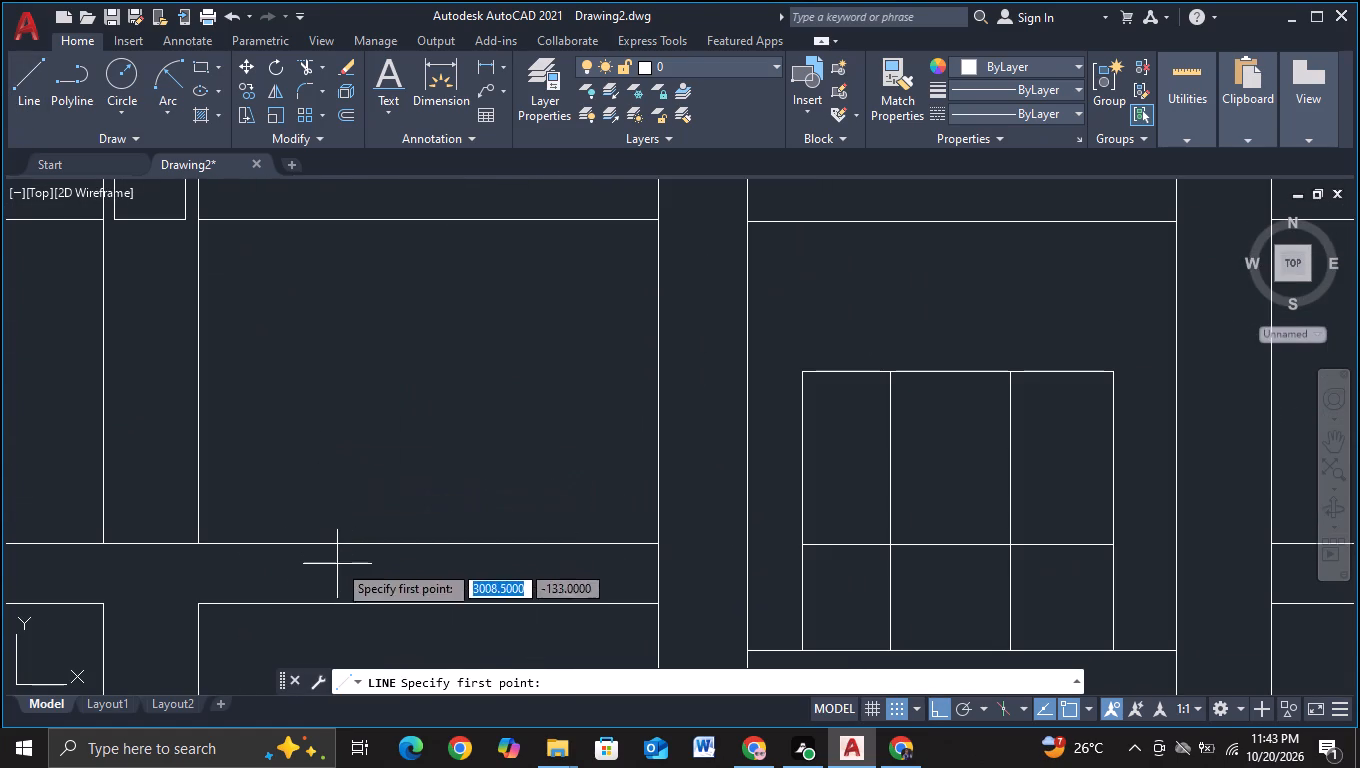
{"action": "left_click_drag", "start_coordinate": [337, 563], "coordinate": [337, 553]}
{"action": "left_click", "coordinate": [342, 342]}
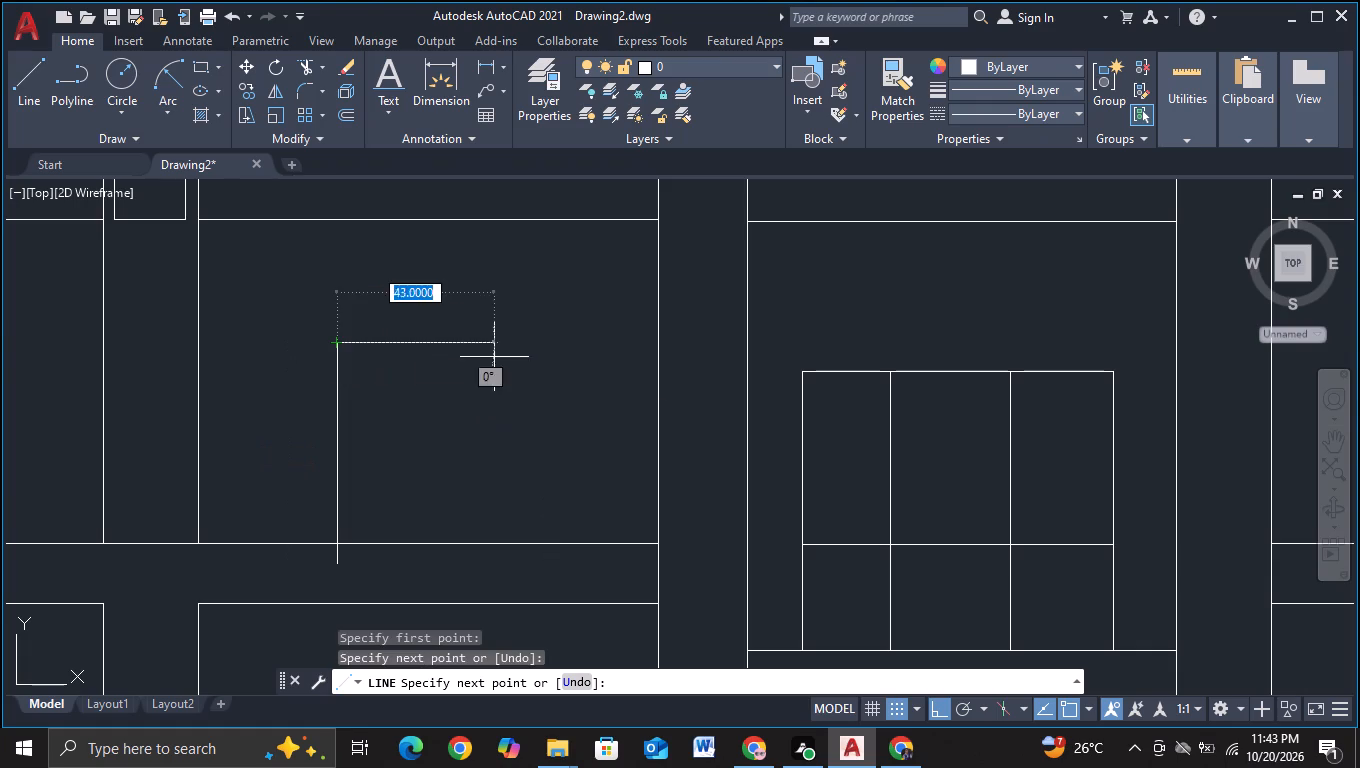
{"action": "left_click", "coordinate": [485, 358]}
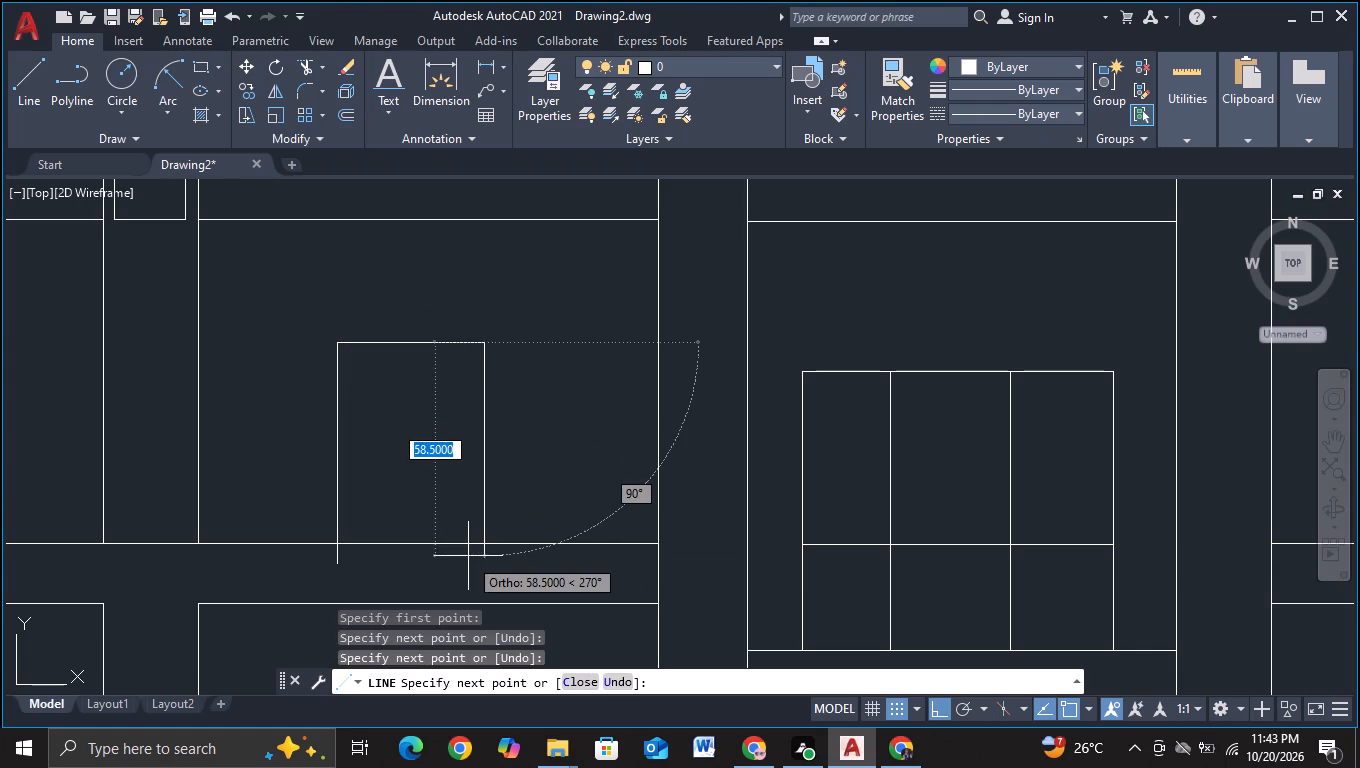
{"action": "left_click", "coordinate": [468, 559]}
{"action": "key", "text": "Escape"}
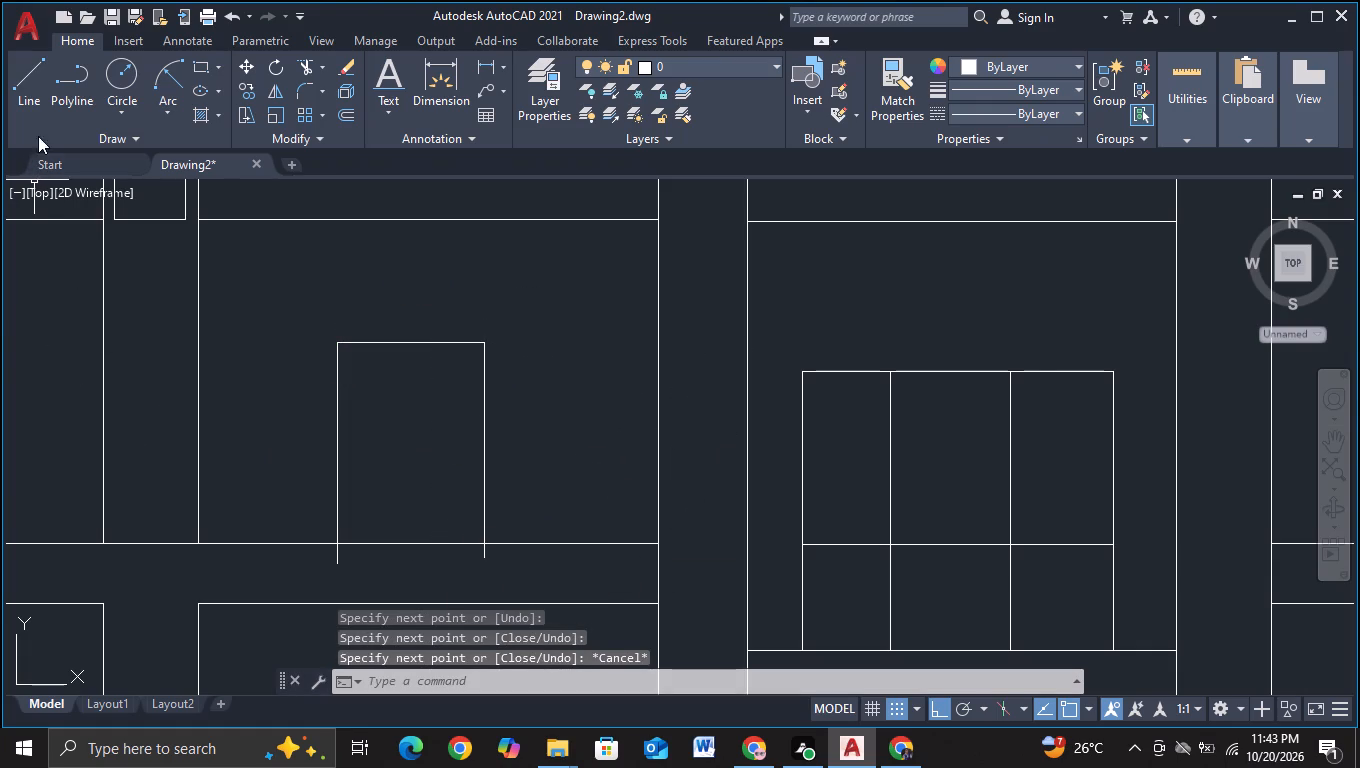
Draw a vertical dividing line through the door outline, running past its head and the floor line.
{"action": "left_click", "coordinate": [39, 109]}
{"action": "left_click", "coordinate": [403, 554]}
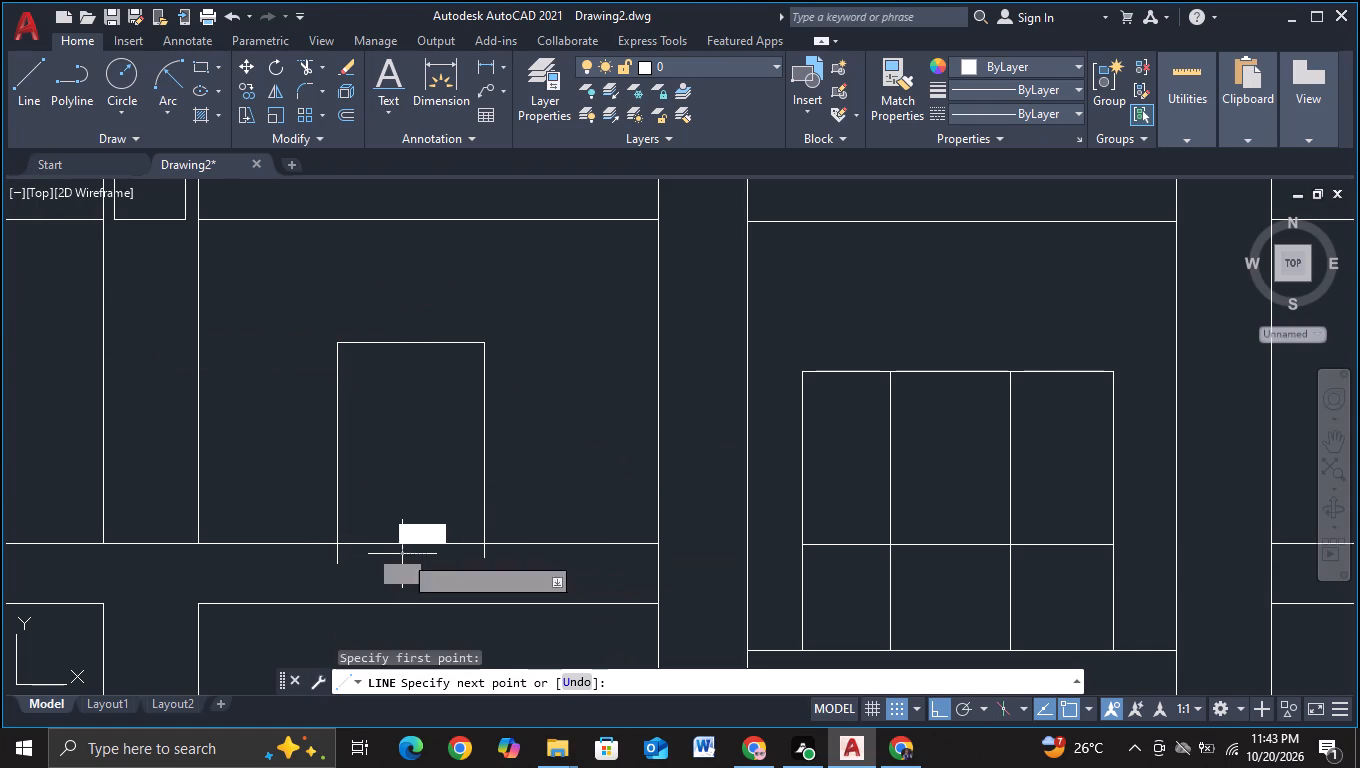
{"action": "left_click", "coordinate": [390, 303]}
{"action": "key", "text": "Escape"}
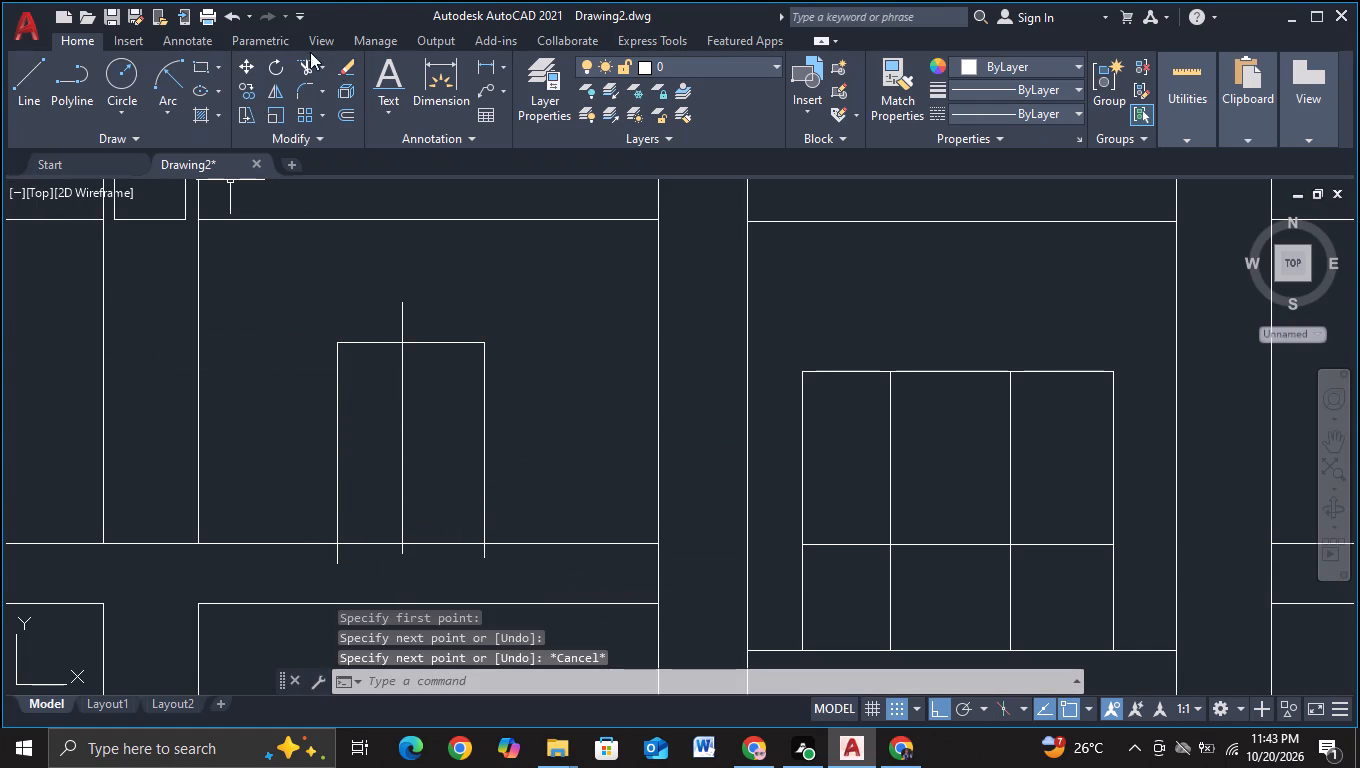
Trim the dividing line above the door head and all three vertical door lines below the floor line.
{"action": "left_click", "coordinate": [298, 62]}
{"action": "left_click_drag", "start_coordinate": [368, 305], "coordinate": [460, 313]}
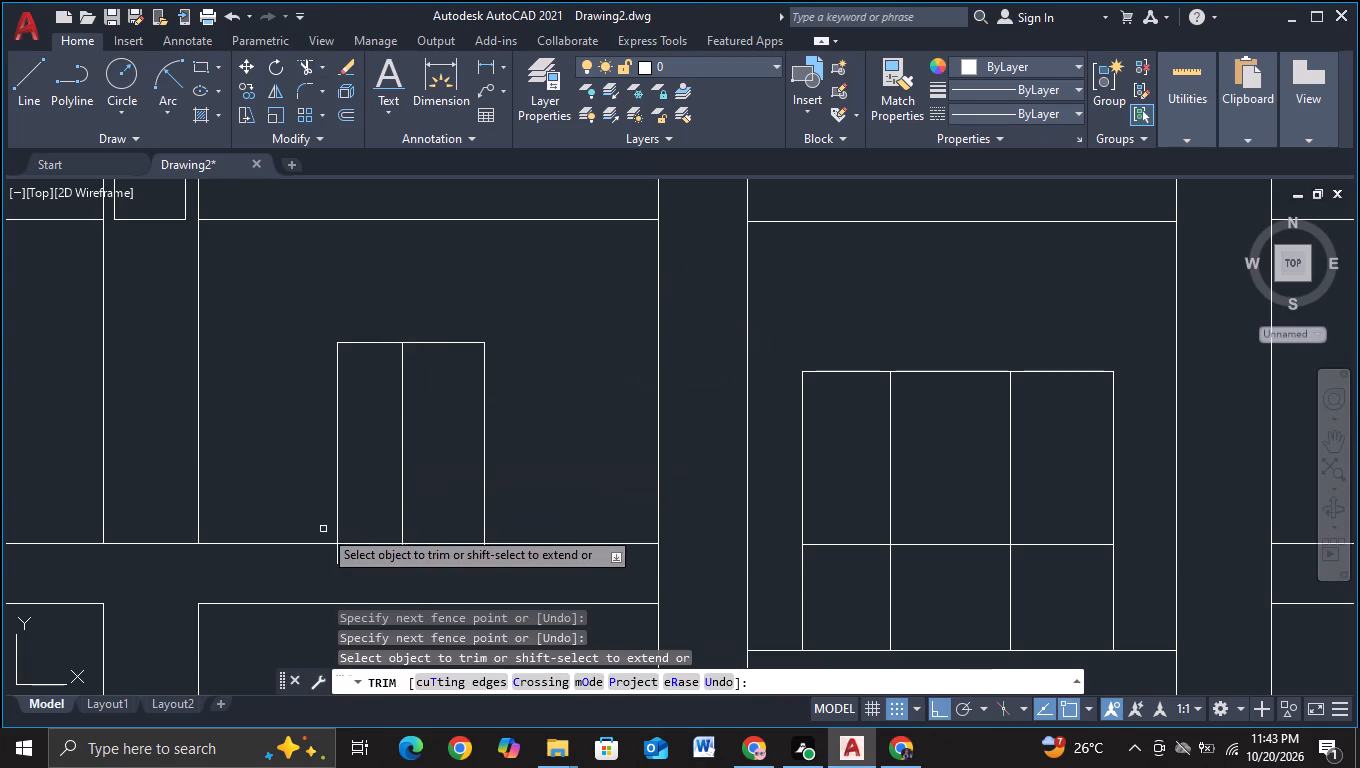
{"action": "left_click_drag", "start_coordinate": [321, 557], "coordinate": [390, 556]}
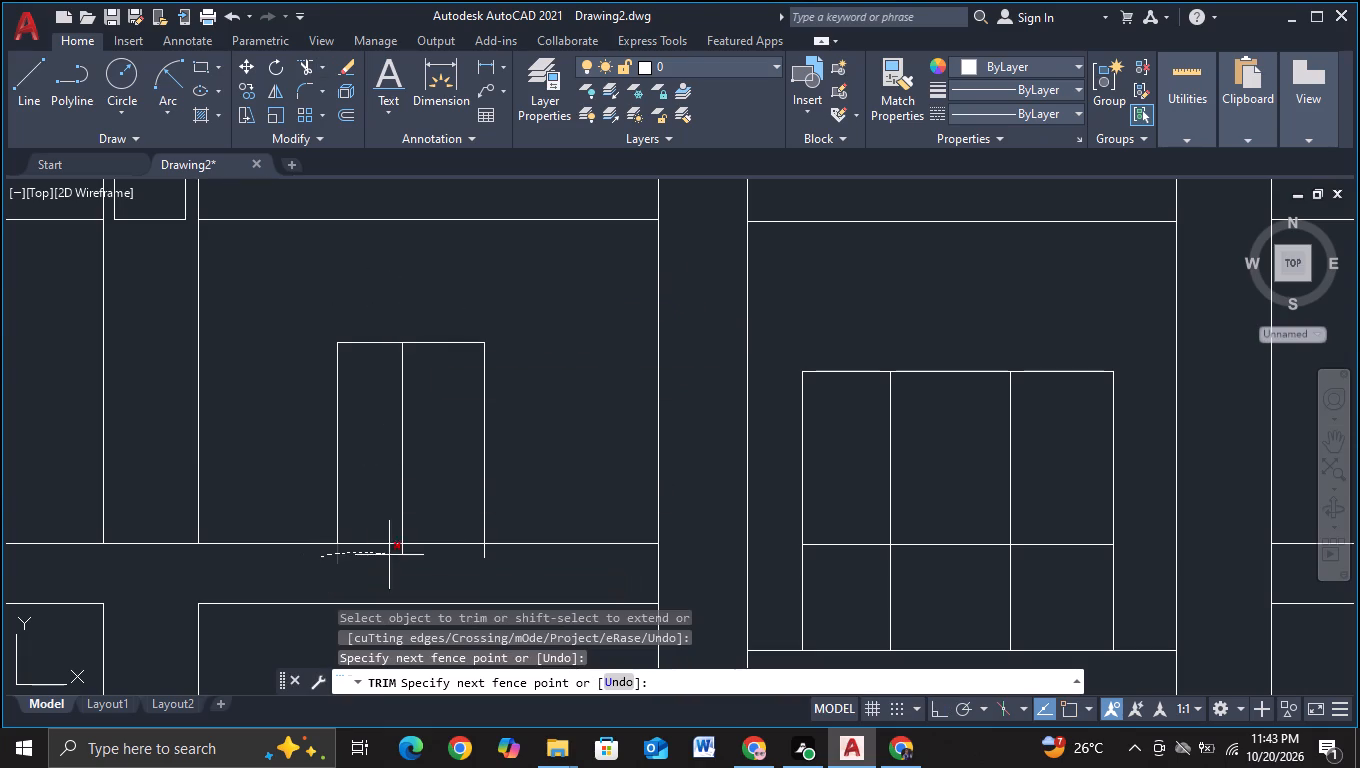
{"action": "left_click_drag", "start_coordinate": [390, 556], "coordinate": [504, 562]}
{"action": "left_click_drag", "start_coordinate": [500, 555], "coordinate": [421, 554]}
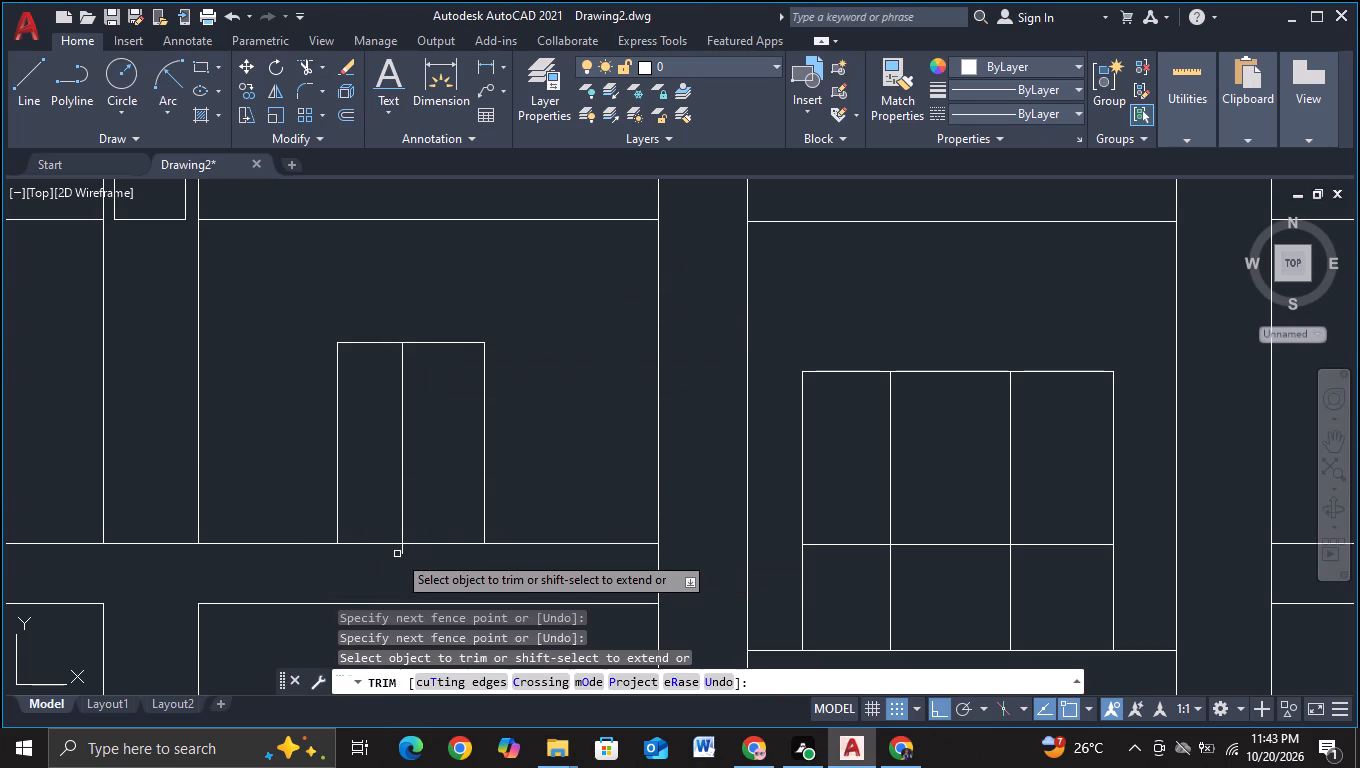
{"action": "left_click", "coordinate": [405, 552]}
{"action": "key", "text": "Escape"}
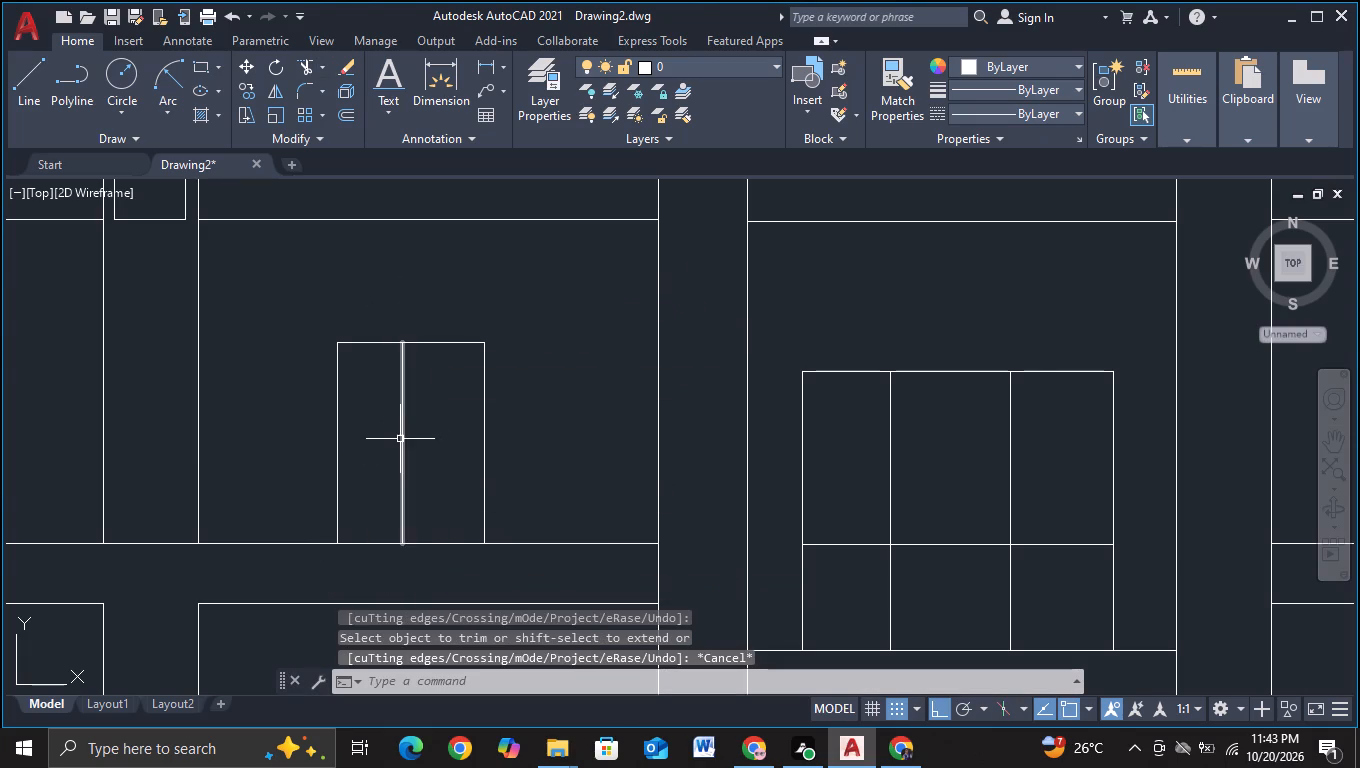
Move the dividing line to the middle of the door outline, with object snap off.
{"action": "left_click", "coordinate": [400, 439]}
{"action": "key", "text": "m"}
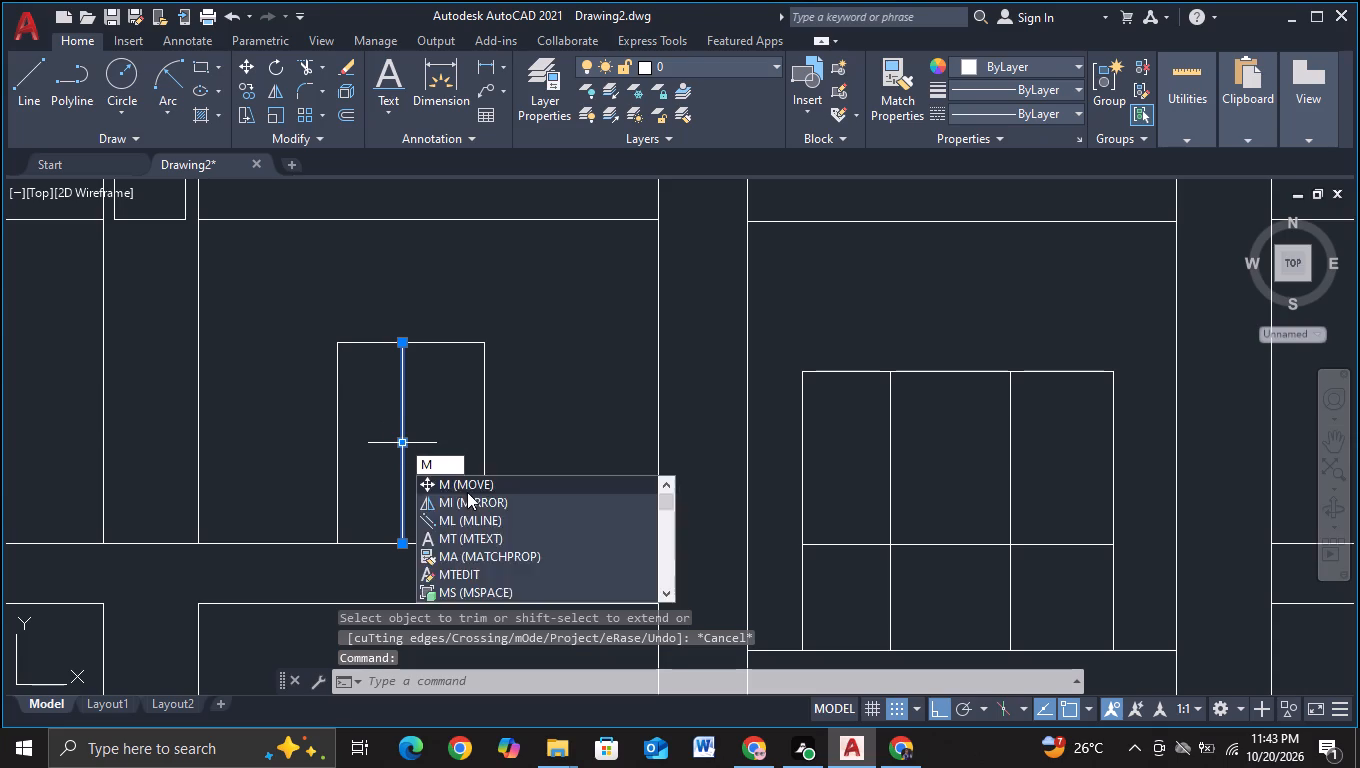
{"action": "left_click", "coordinate": [467, 492]}
{"action": "left_click", "coordinate": [403, 461]}
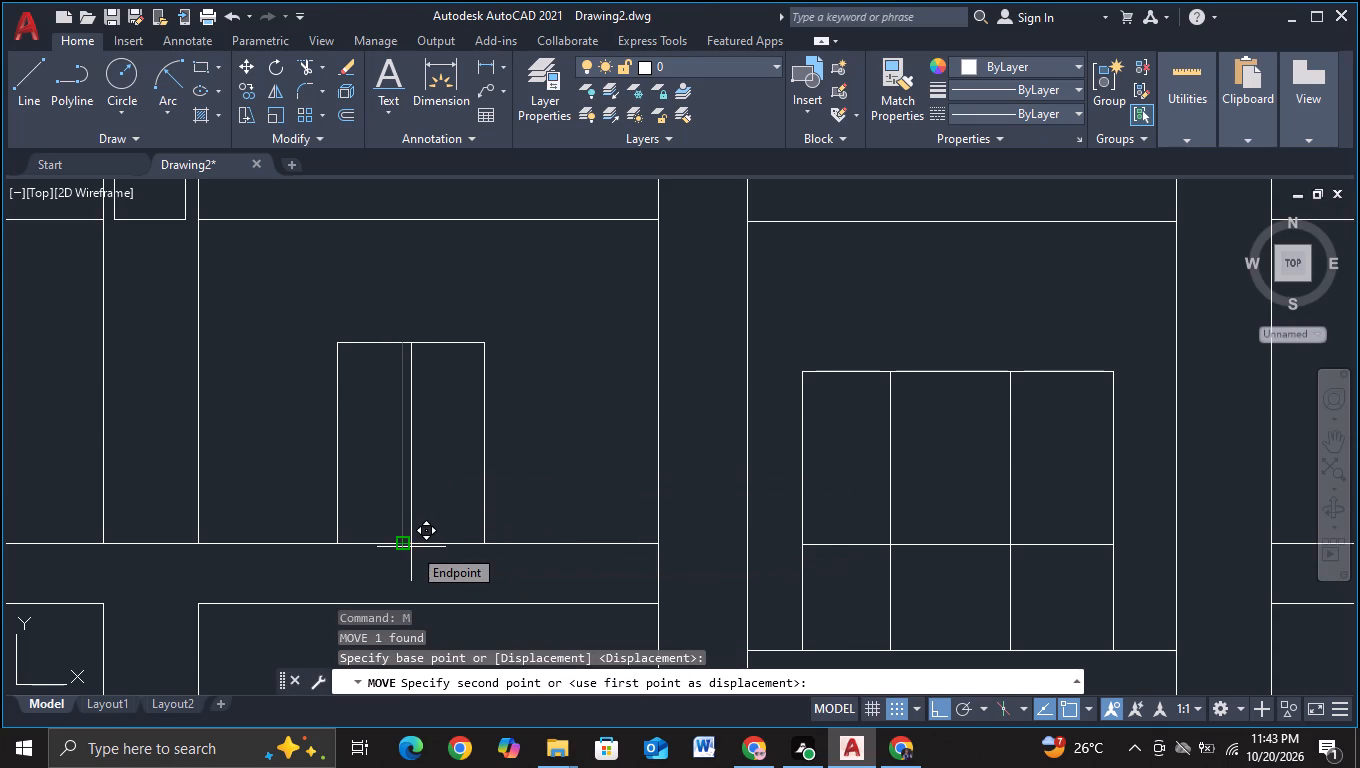
{"action": "key", "text": "F3"}
{"action": "left_click", "coordinate": [412, 547]}
{"action": "key", "text": "Escape"}
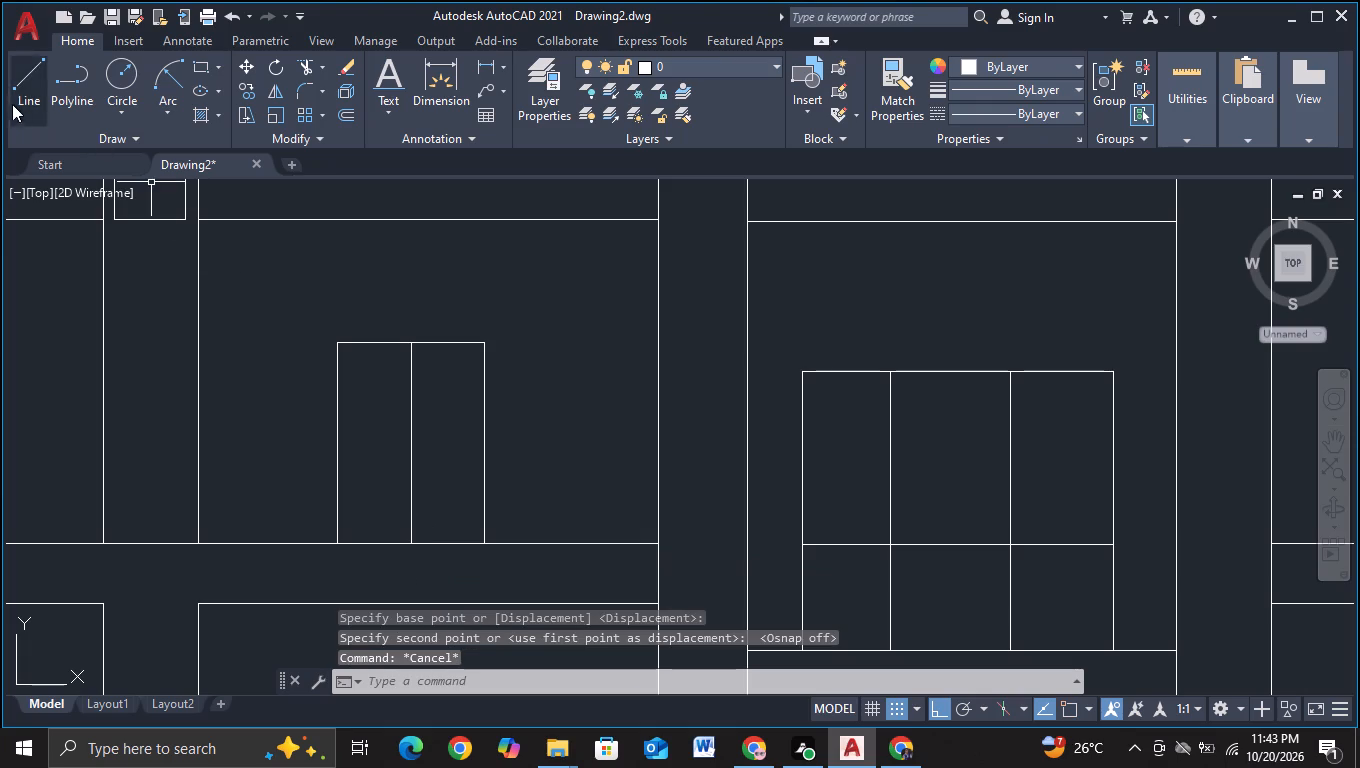
Draw a small rectangular handle about 1.5 units high on the left door leaf and trim its overrunning corner lines.
{"action": "left_click", "coordinate": [15, 107]}
{"action": "left_click", "coordinate": [373, 430]}
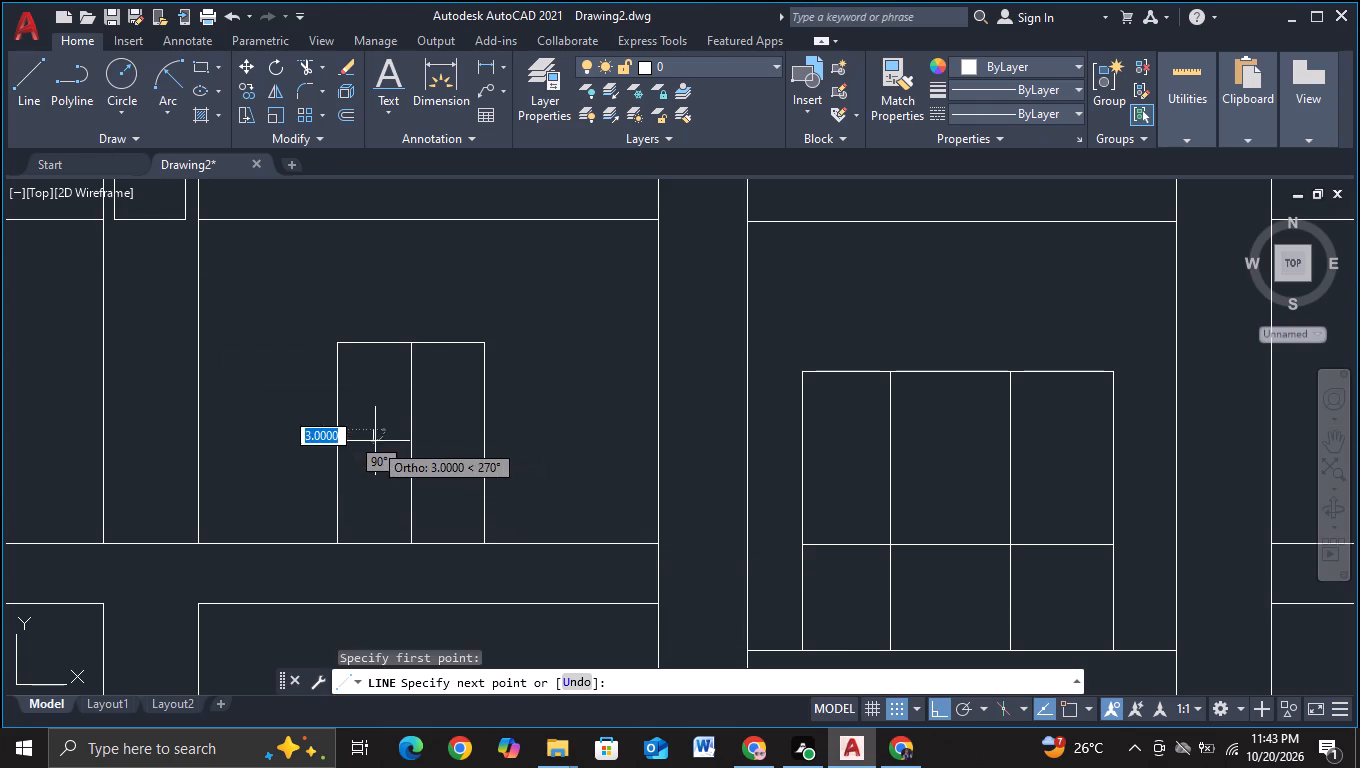
{"action": "left_click", "coordinate": [374, 442]}
{"action": "left_click", "coordinate": [394, 443]}
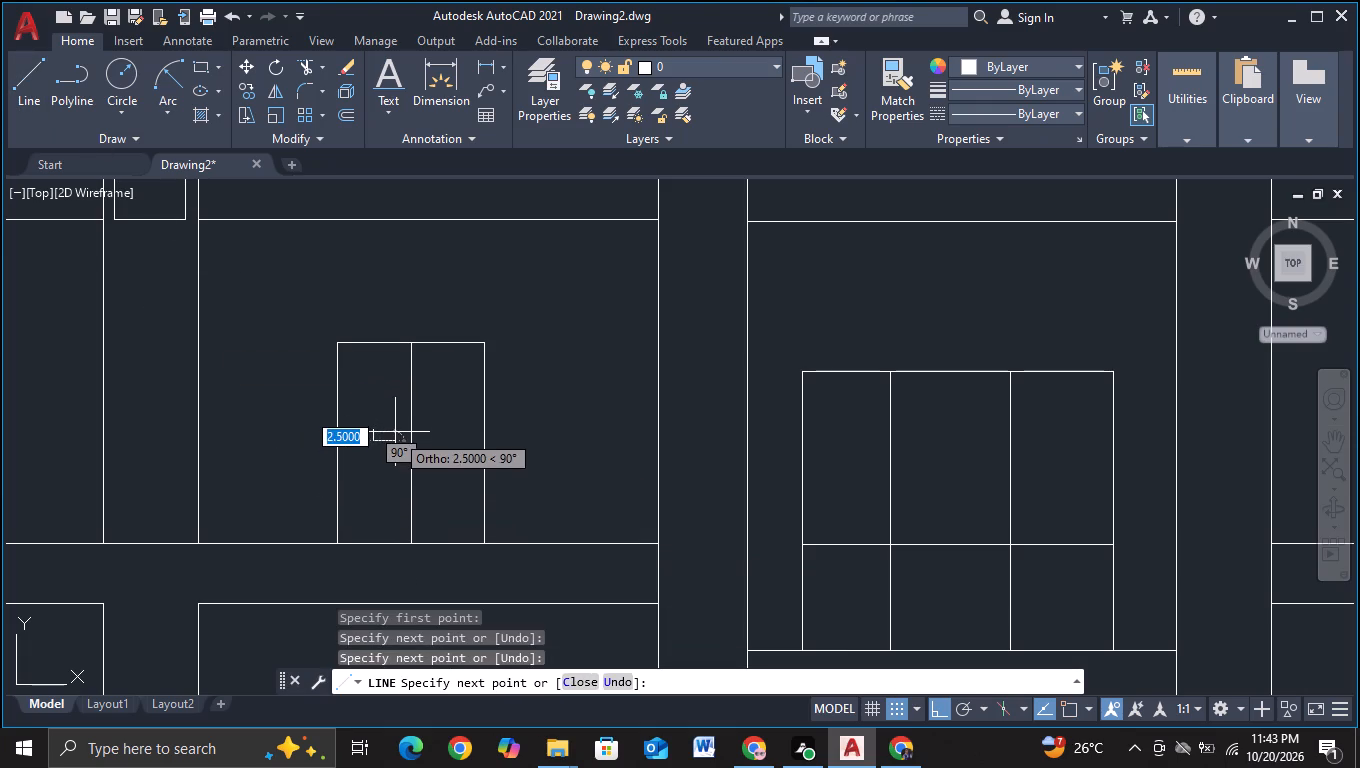
{"action": "scroll", "coordinate": [395, 437], "scroll_direction": "up", "scroll_amount": 3}
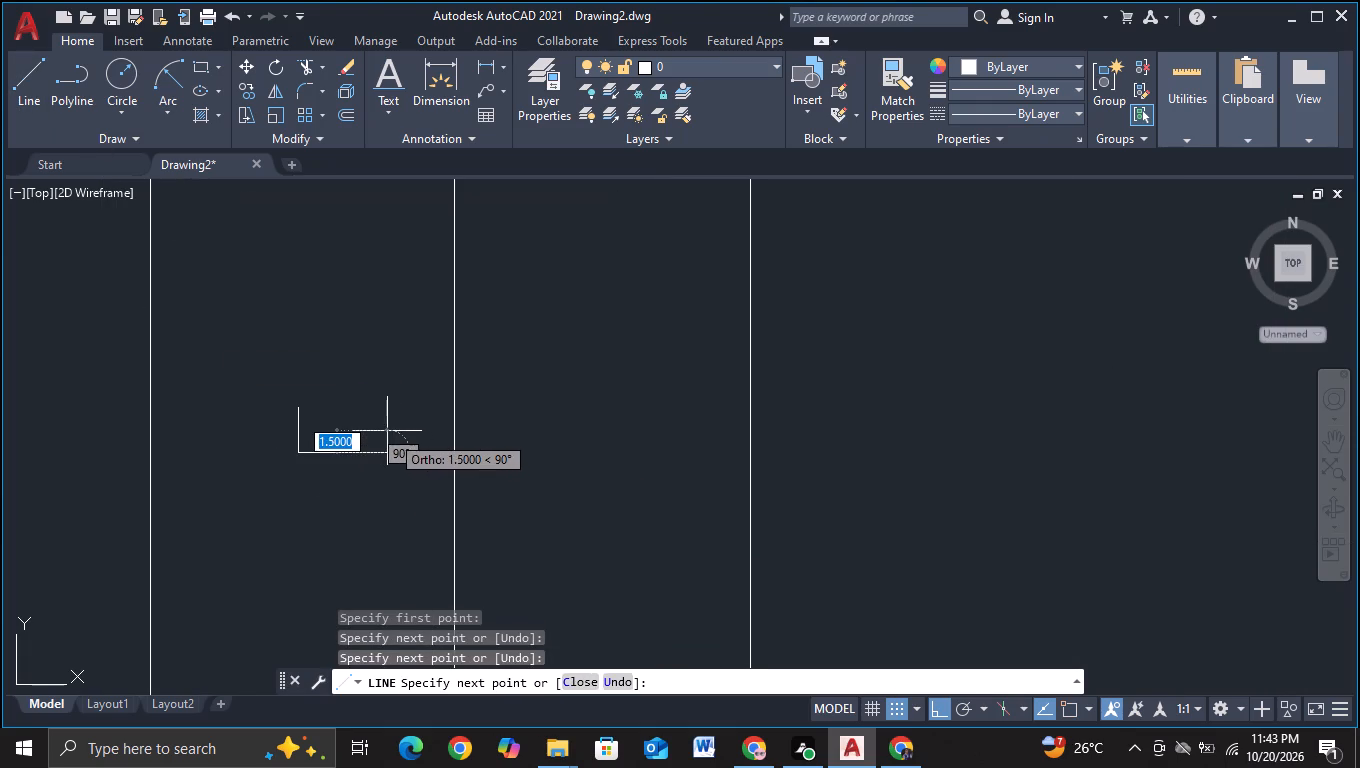
{"action": "left_click", "coordinate": [390, 434]}
{"action": "left_click", "coordinate": [283, 441]}
{"action": "key", "text": "Escape"}
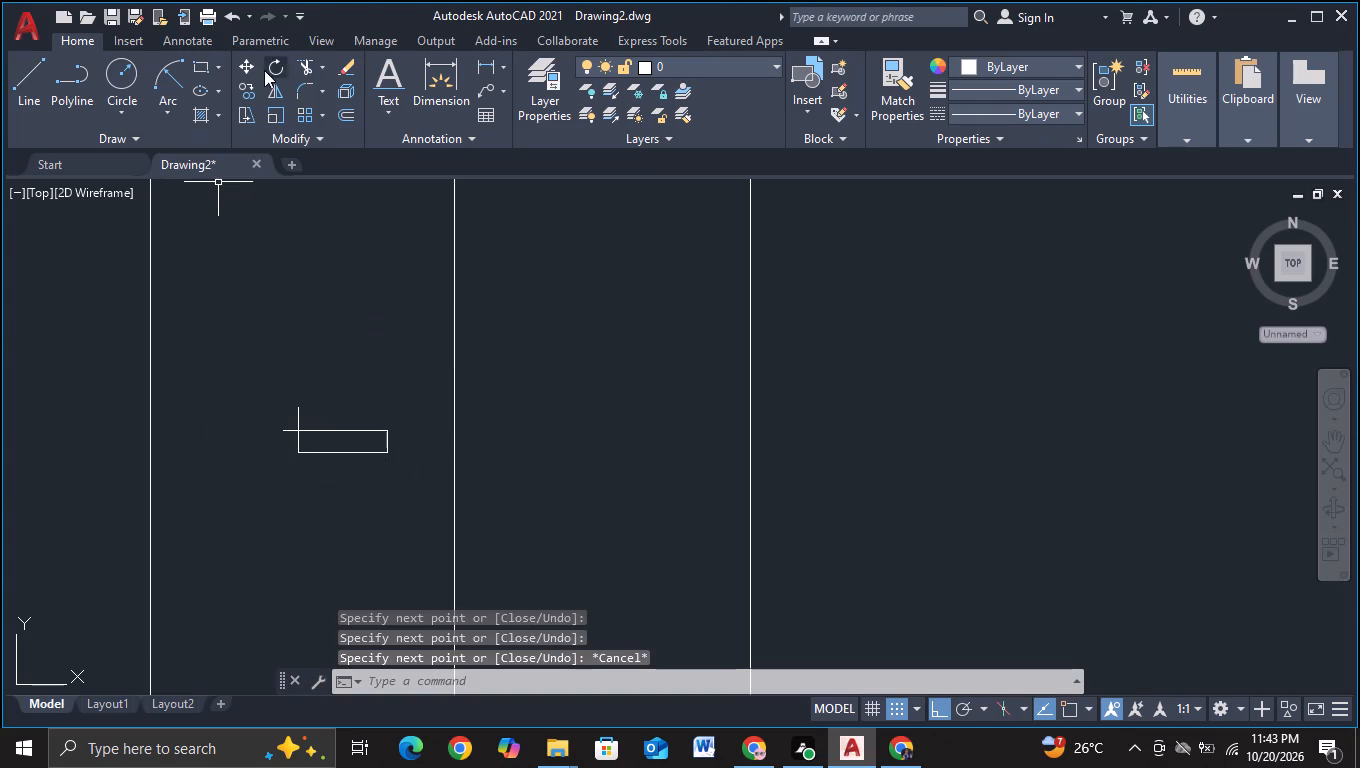
{"action": "left_click", "coordinate": [299, 70]}
{"action": "left_click", "coordinate": [303, 418]}
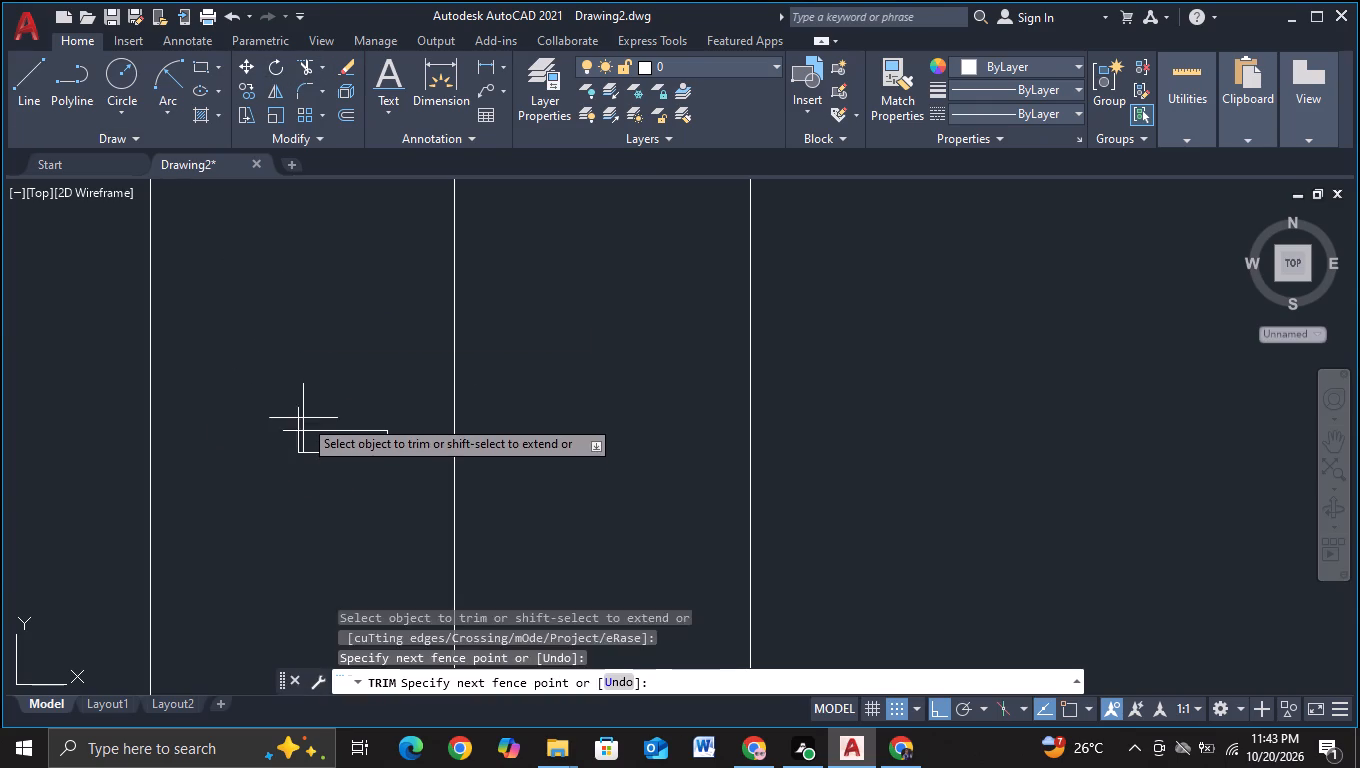
{"action": "left_click", "coordinate": [294, 433]}
{"action": "key", "text": "Escape"}
Copy the handle horizontally onto the right door leaf.
{"action": "left_click_drag", "start_coordinate": [277, 414], "coordinate": [277, 426]}
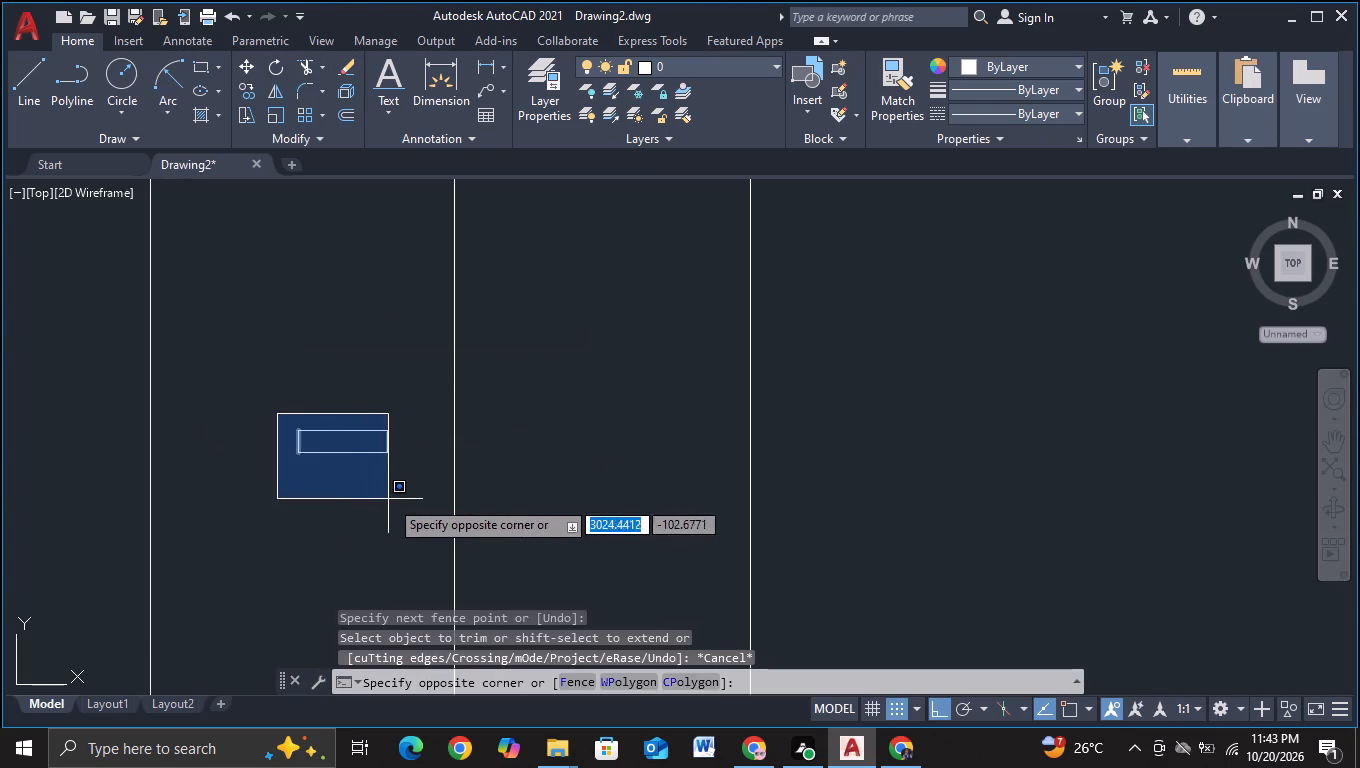
{"action": "left_click", "coordinate": [397, 499]}
{"action": "key", "text": "c"}
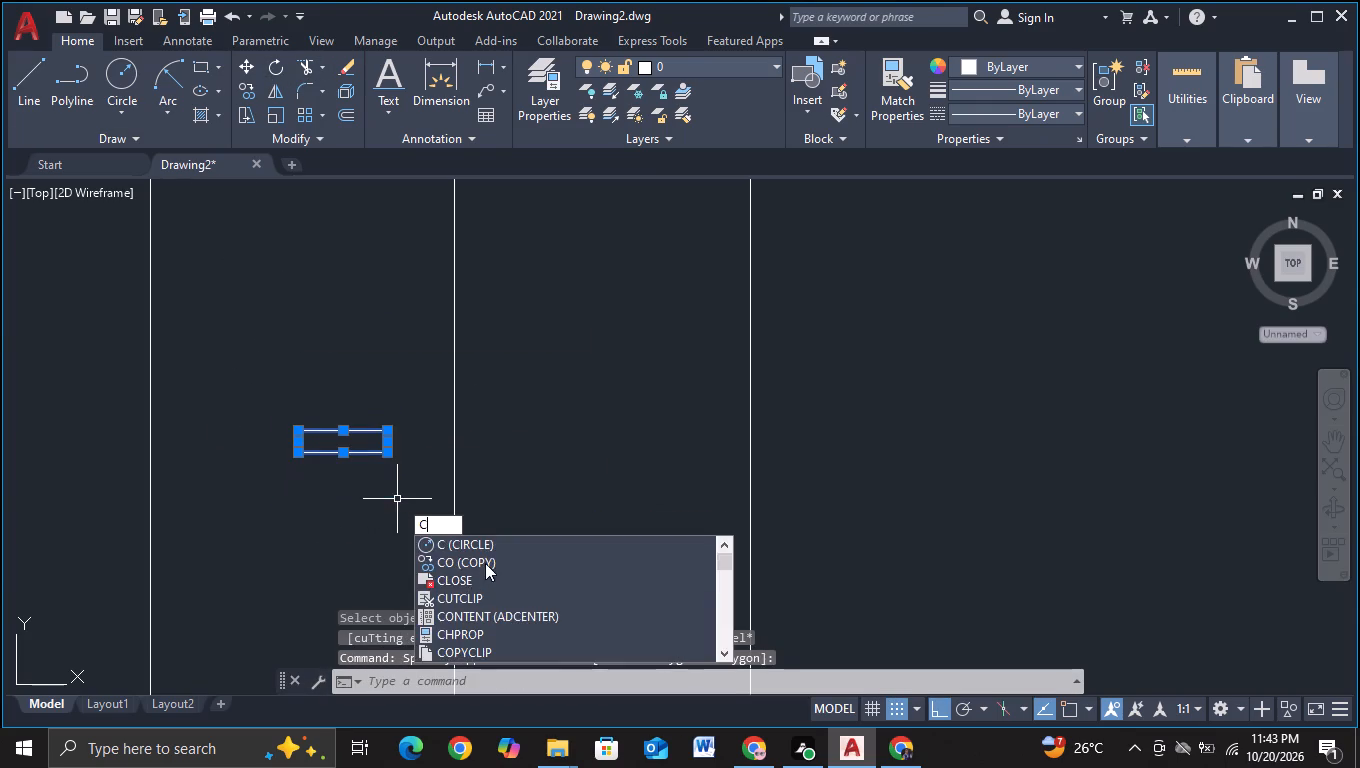
{"action": "left_click", "coordinate": [485, 563]}
{"action": "left_click", "coordinate": [324, 426]}
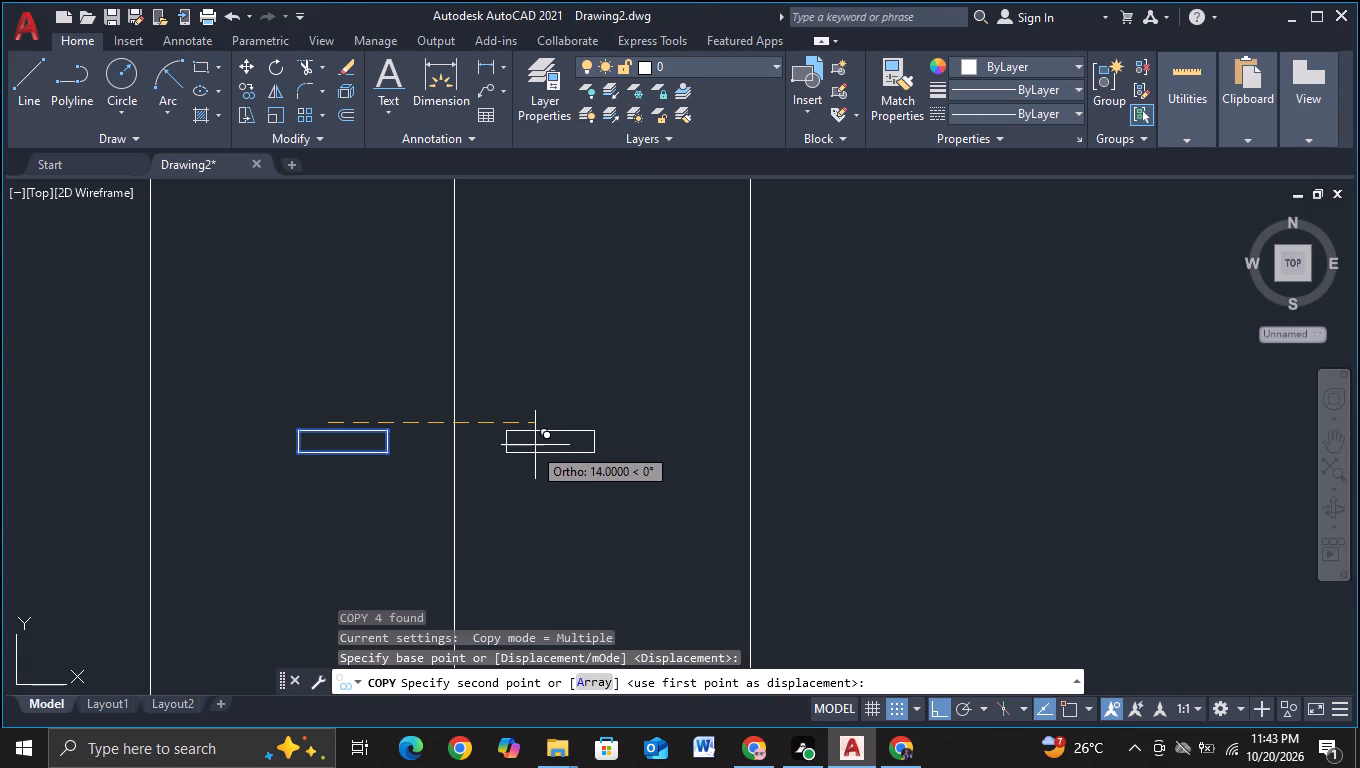
{"action": "left_click", "coordinate": [558, 448]}
{"action": "key", "text": "Escape"}
Copy the complete double door straight up to the three floors above, standing each copy on its floor line.
{"action": "scroll", "coordinate": [595, 460], "scroll_direction": "down", "scroll_amount": 3}
{"action": "middle_click_drag", "start_coordinate": [603, 509], "coordinate": [604, 423]}
{"action": "left_click", "coordinate": [429, 243]}
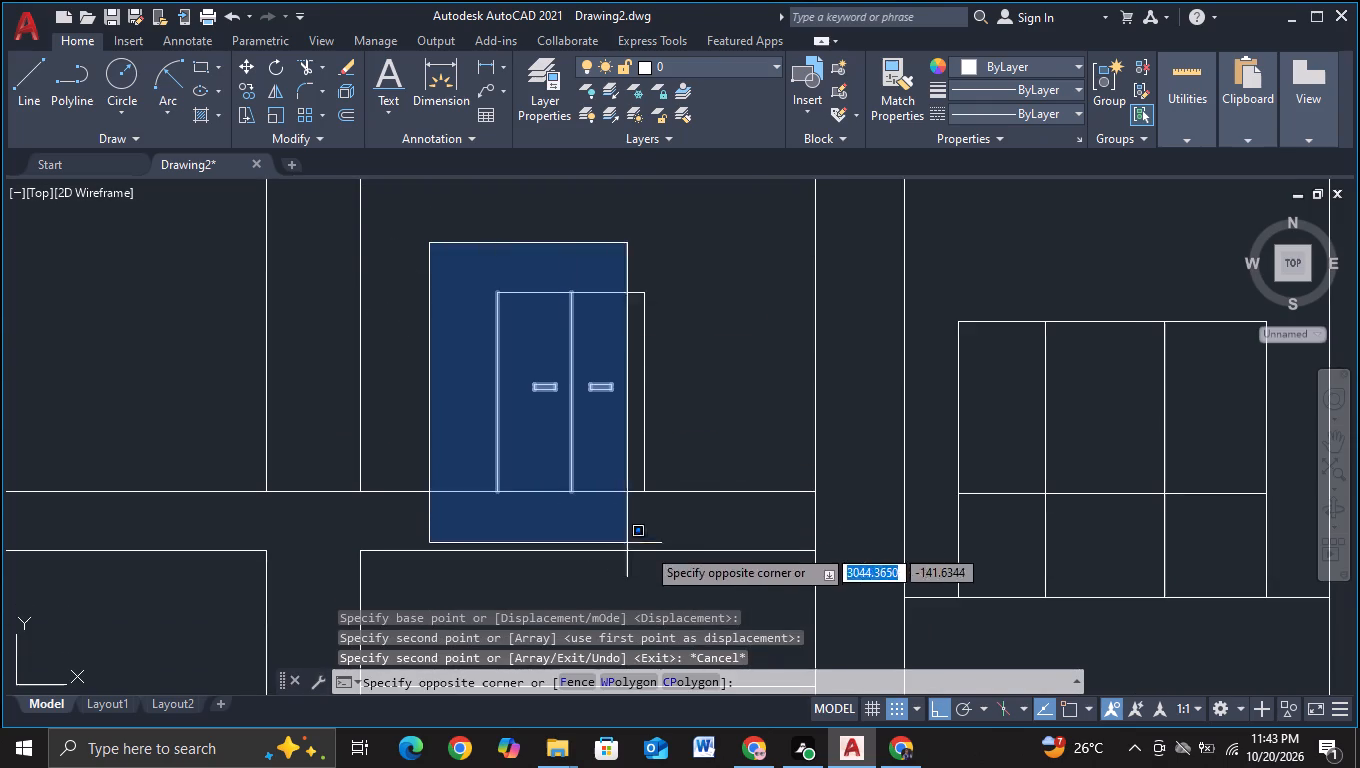
{"action": "left_click", "coordinate": [699, 537]}
{"action": "key", "text": "c"}
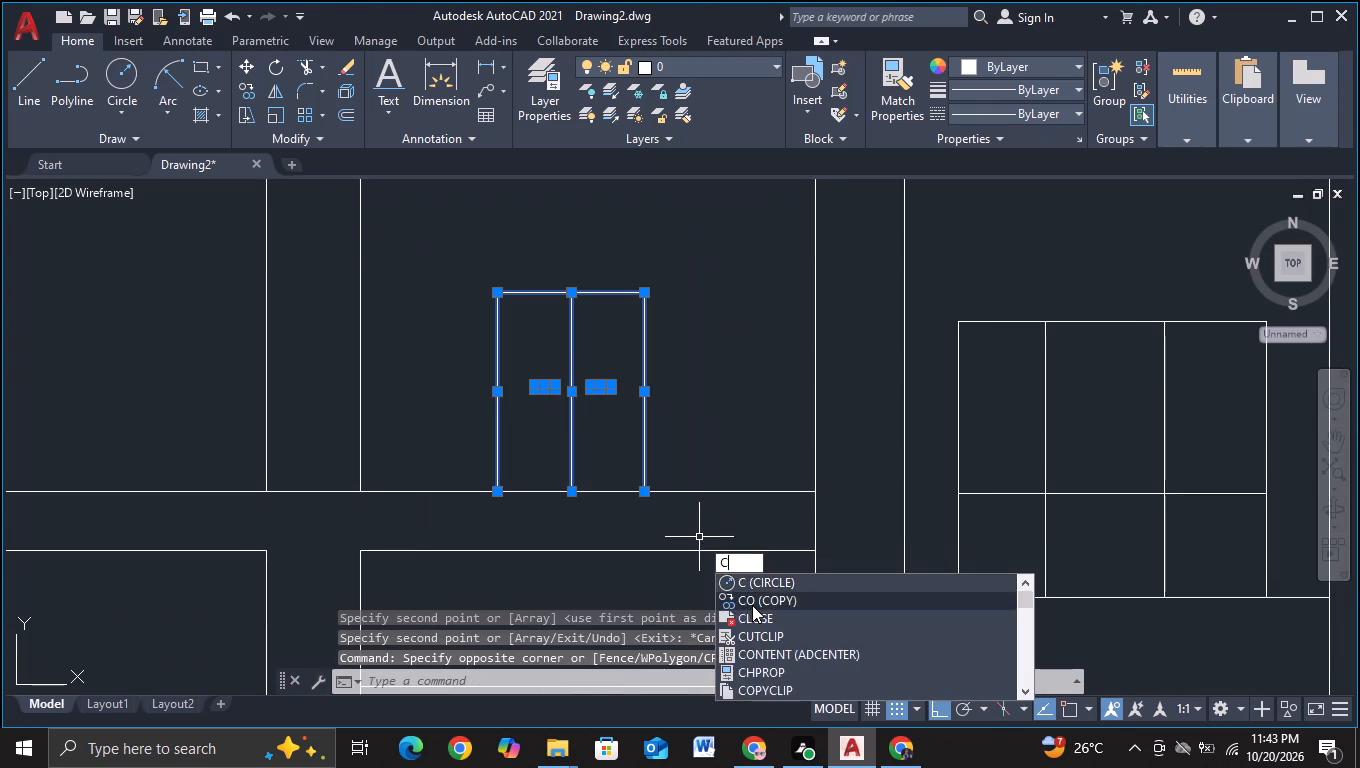
{"action": "left_click", "coordinate": [752, 605]}
{"action": "left_click_drag", "start_coordinate": [572, 449], "coordinate": [577, 439]}
{"action": "scroll", "coordinate": [581, 427], "scroll_direction": "down", "scroll_amount": 3}
{"action": "middle_click_drag", "start_coordinate": [584, 432], "coordinate": [570, 520]}
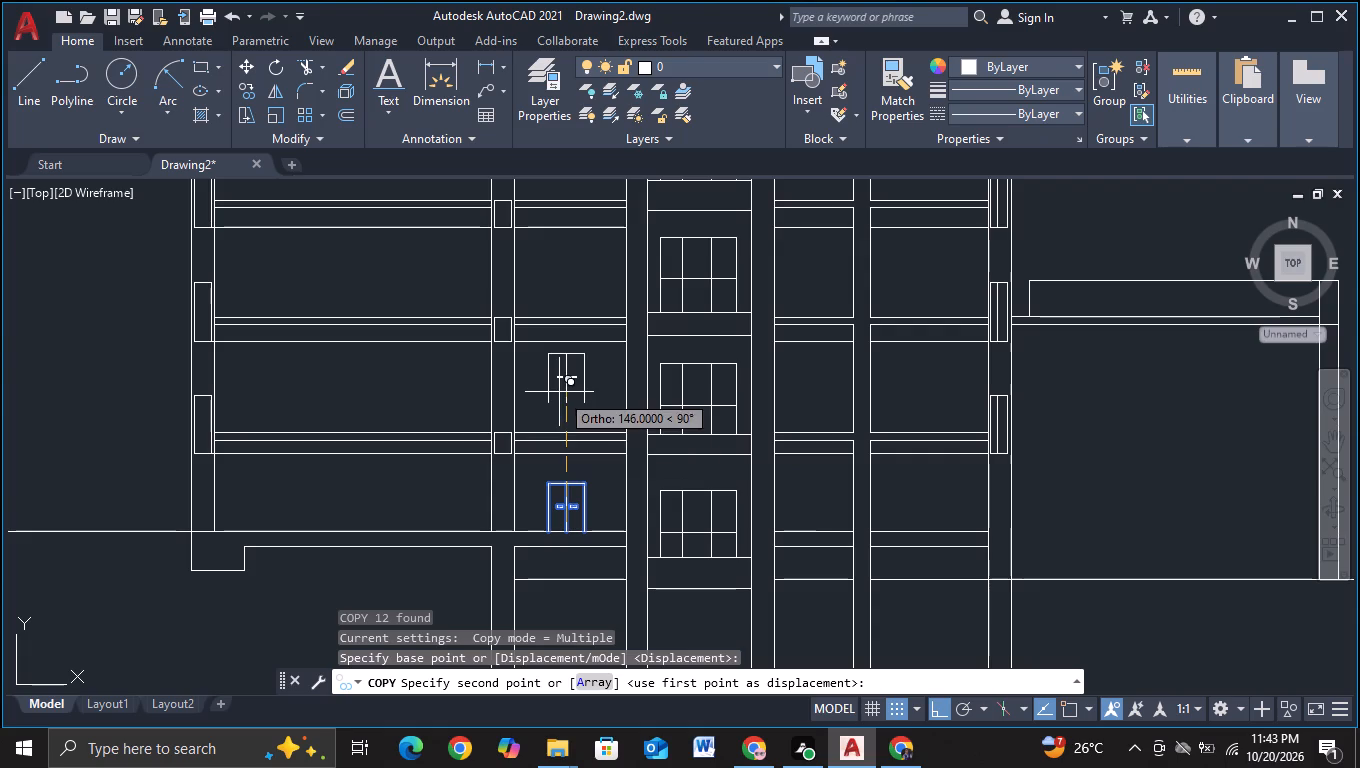
{"action": "scroll", "coordinate": [558, 417], "scroll_direction": "up", "scroll_amount": 3}
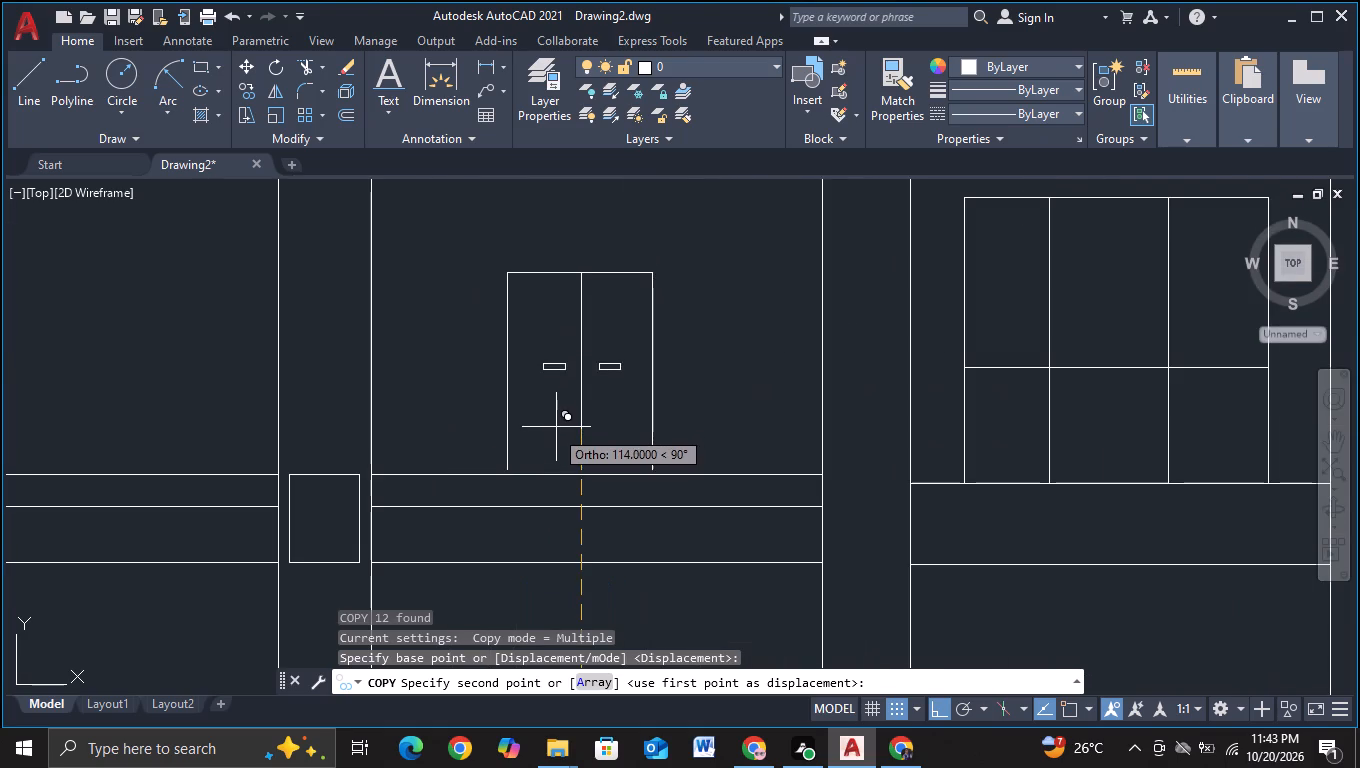
{"action": "left_click", "coordinate": [552, 432]}
{"action": "middle_click_drag", "start_coordinate": [591, 392], "coordinate": [555, 648]}
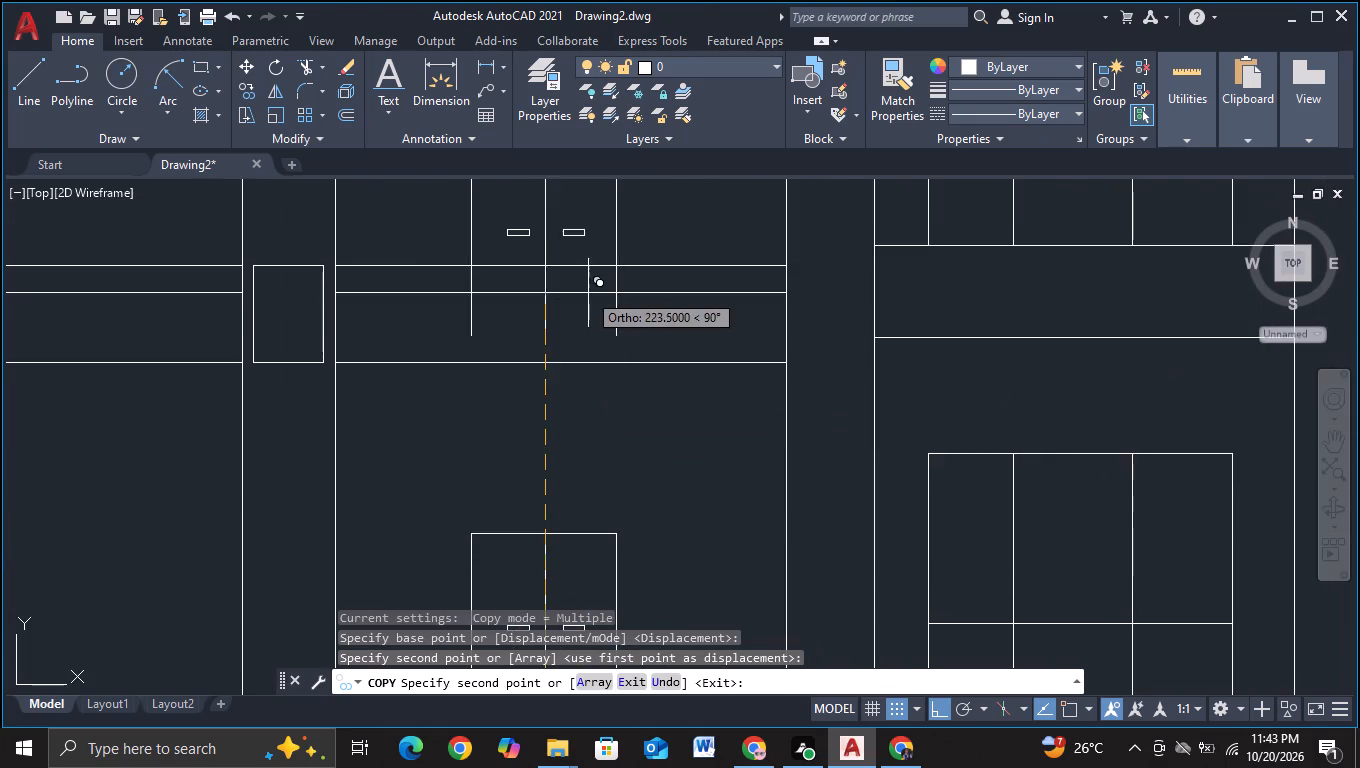
{"action": "middle_click_drag", "start_coordinate": [587, 295], "coordinate": [558, 622]}
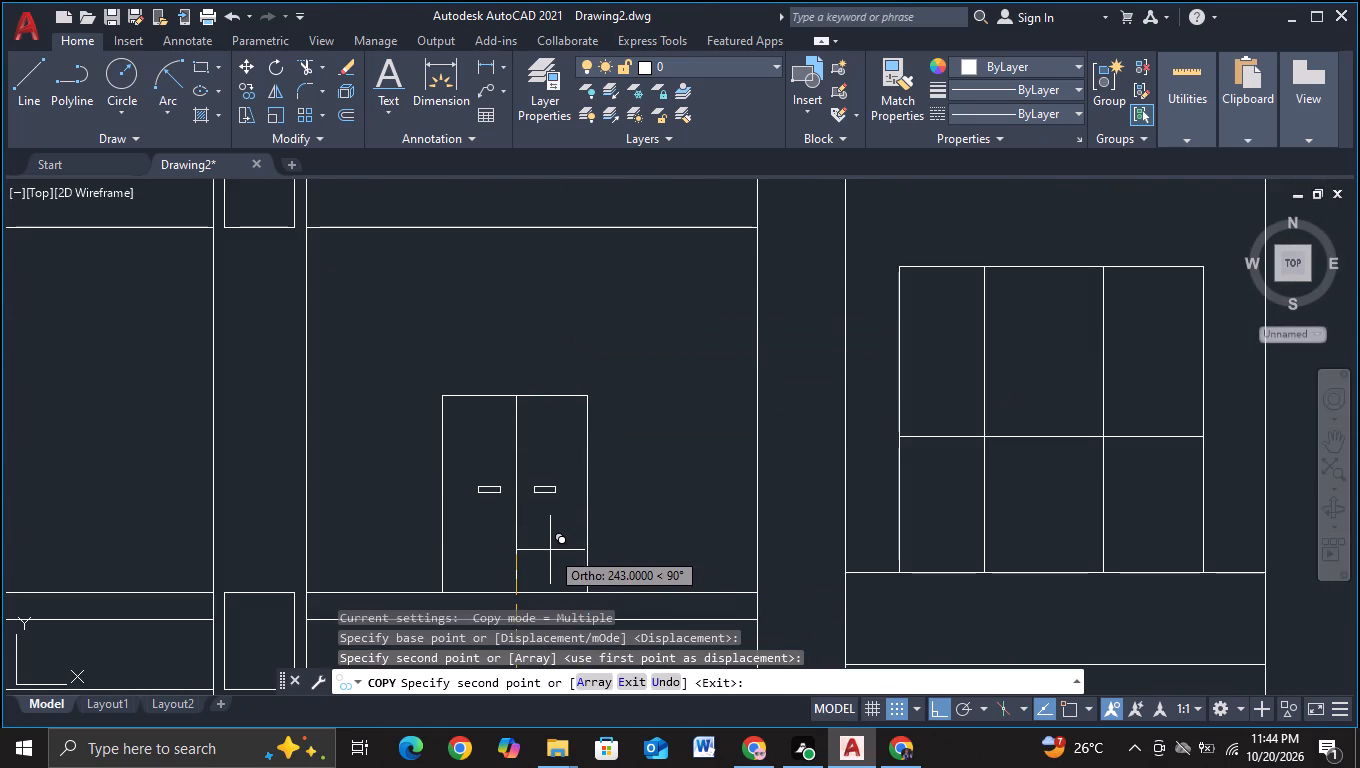
{"action": "left_click", "coordinate": [550, 550]}
{"action": "scroll", "coordinate": [550, 550], "scroll_direction": "down", "scroll_amount": 2}
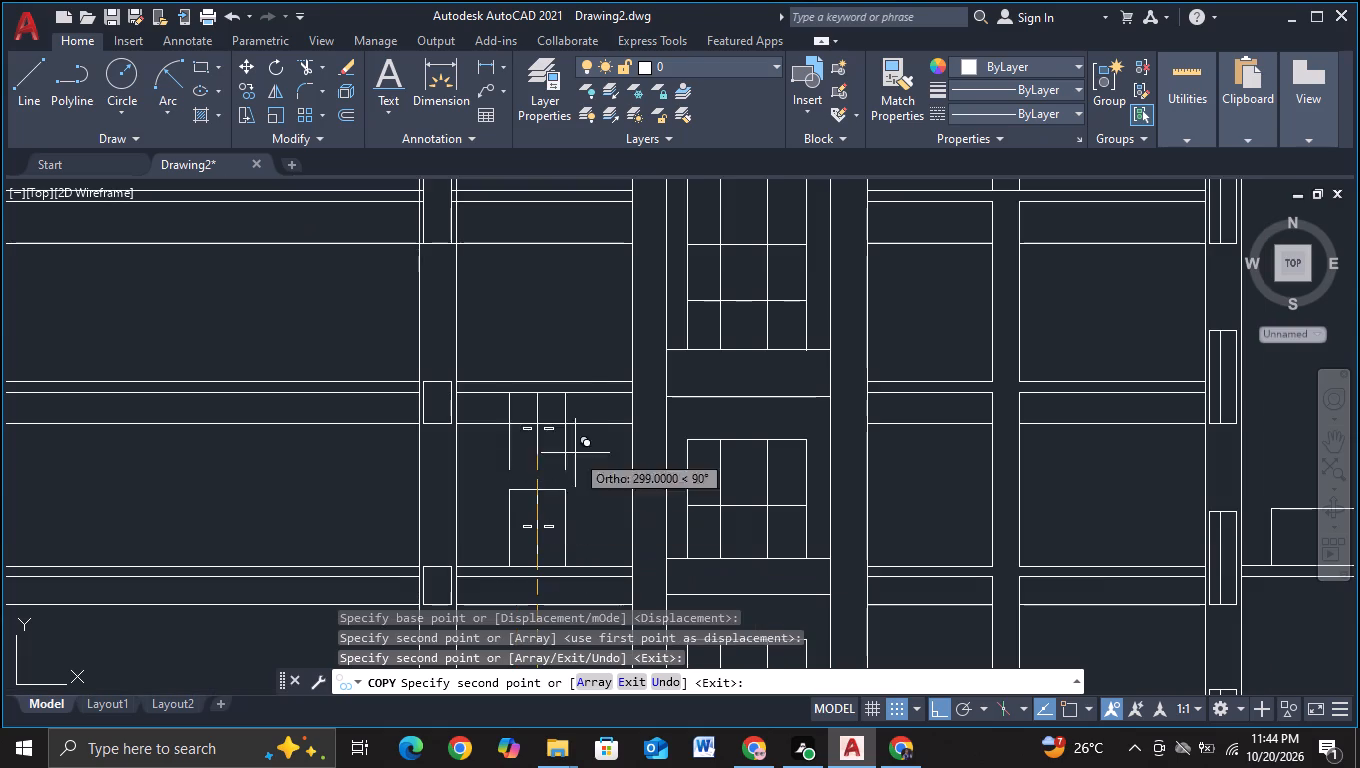
{"action": "scroll", "coordinate": [582, 372], "scroll_direction": "up", "scroll_amount": 3}
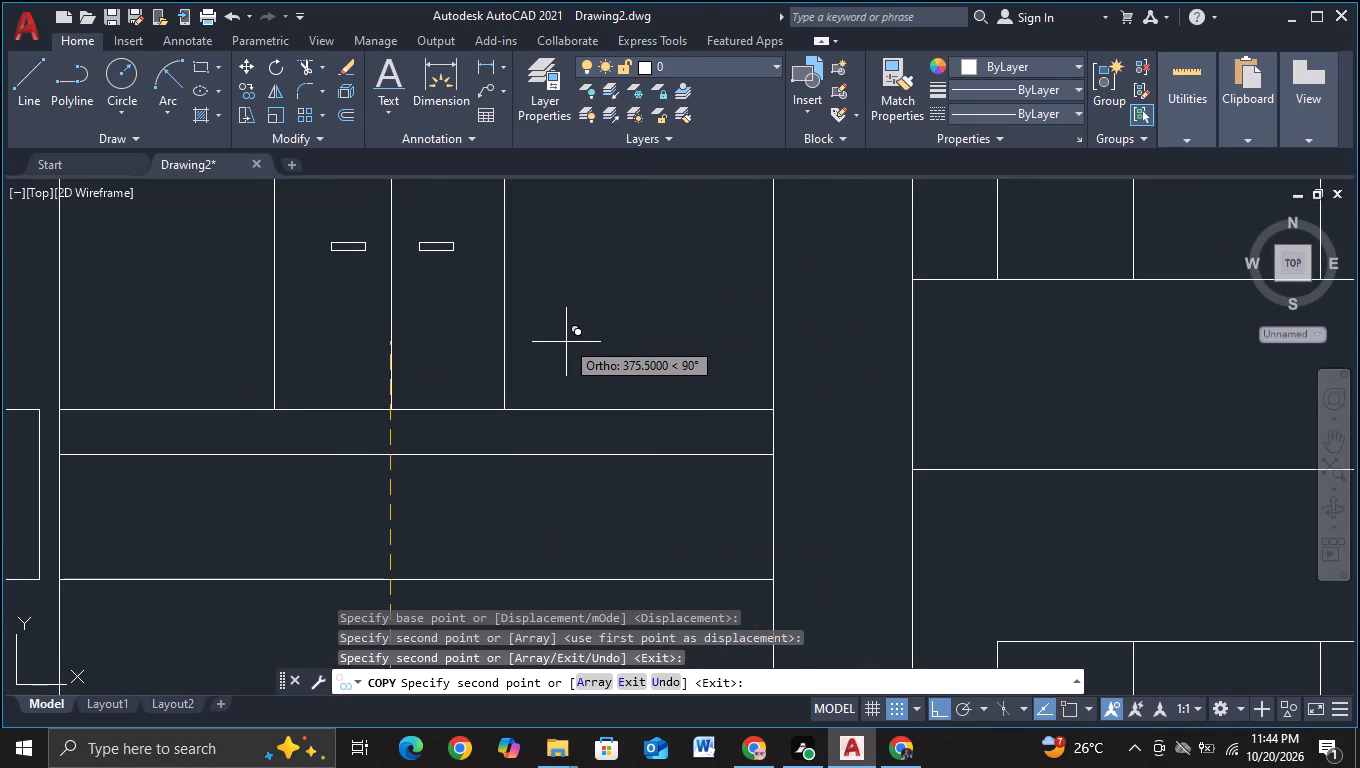
{"action": "left_click", "coordinate": [565, 341]}
Copy the double door, with ortho off, onto the ground-floor line in the bay beside the building's right outer wall.
{"action": "scroll", "coordinate": [565, 341], "scroll_direction": "down", "scroll_amount": 5}
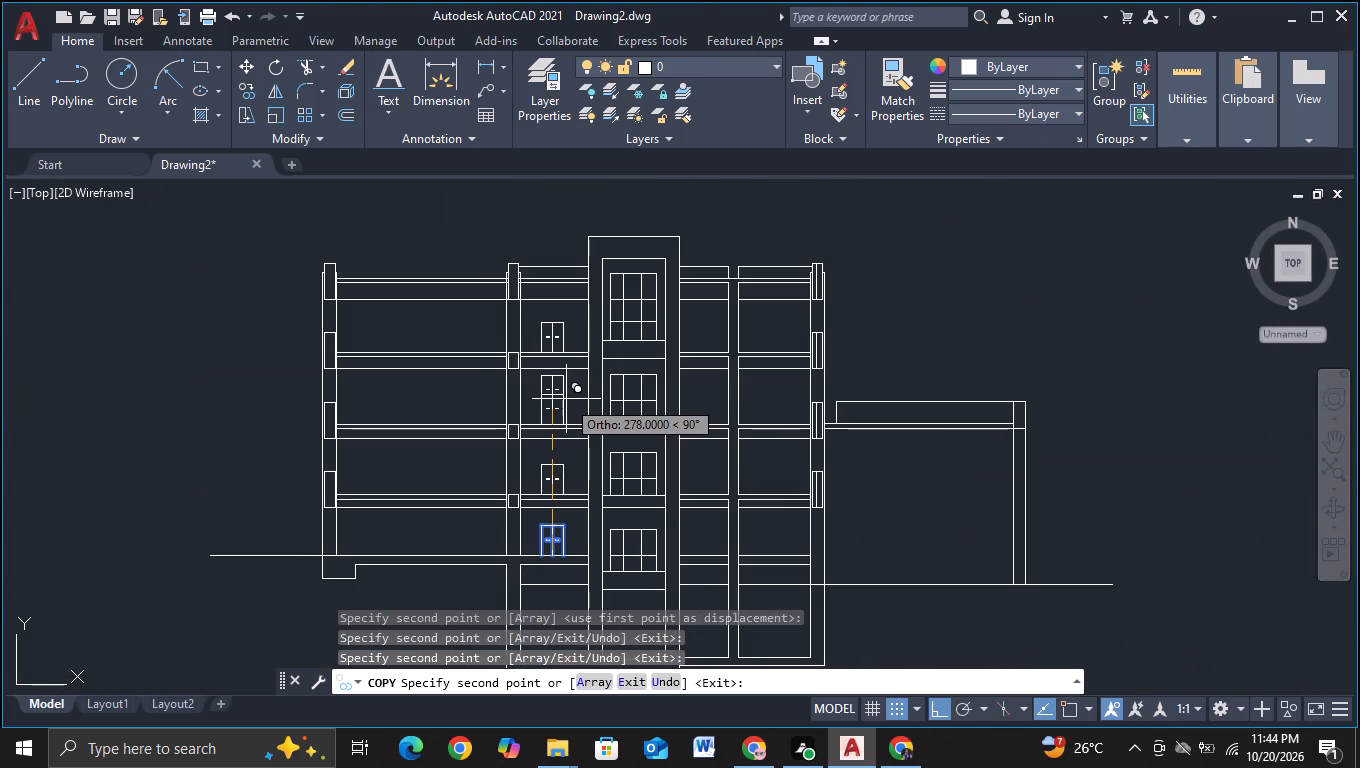
{"action": "key", "text": "F8"}
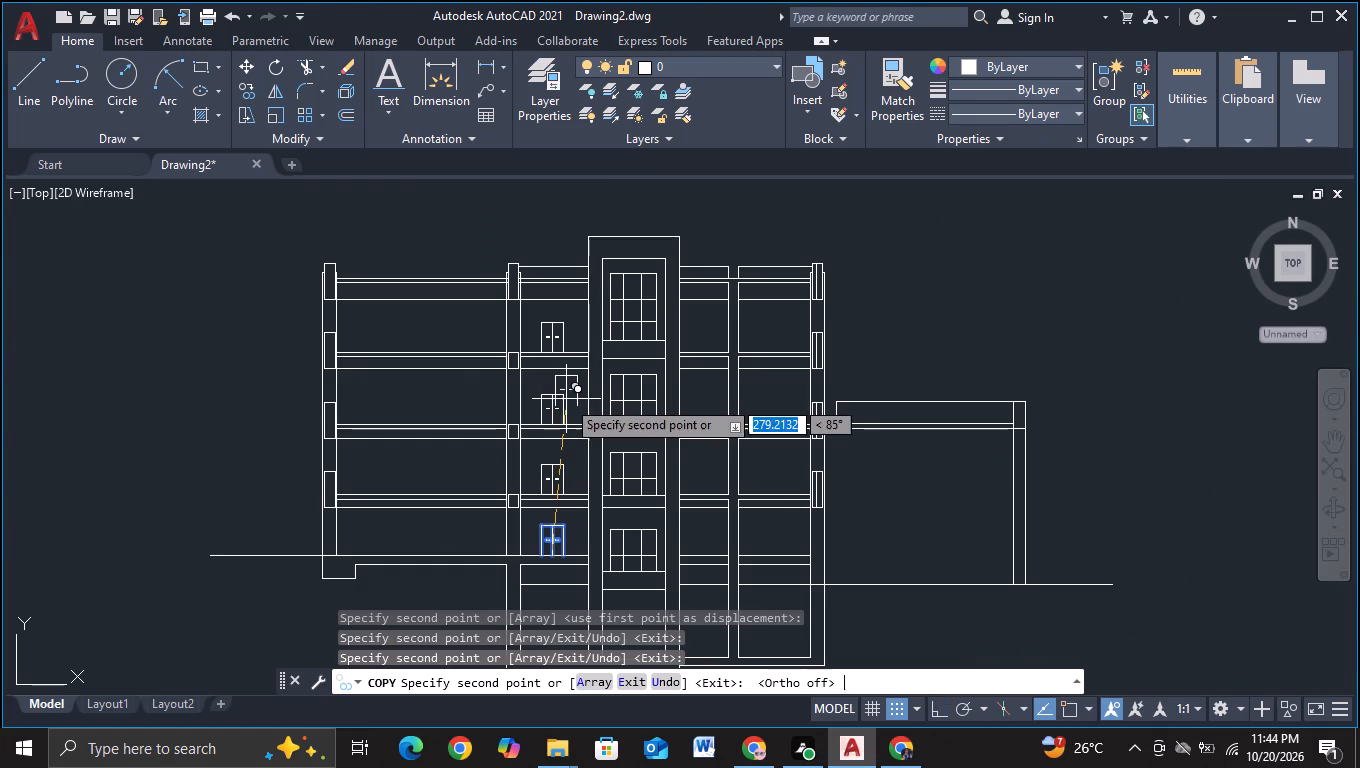
{"action": "scroll", "coordinate": [729, 544], "scroll_direction": "up", "scroll_amount": 1}
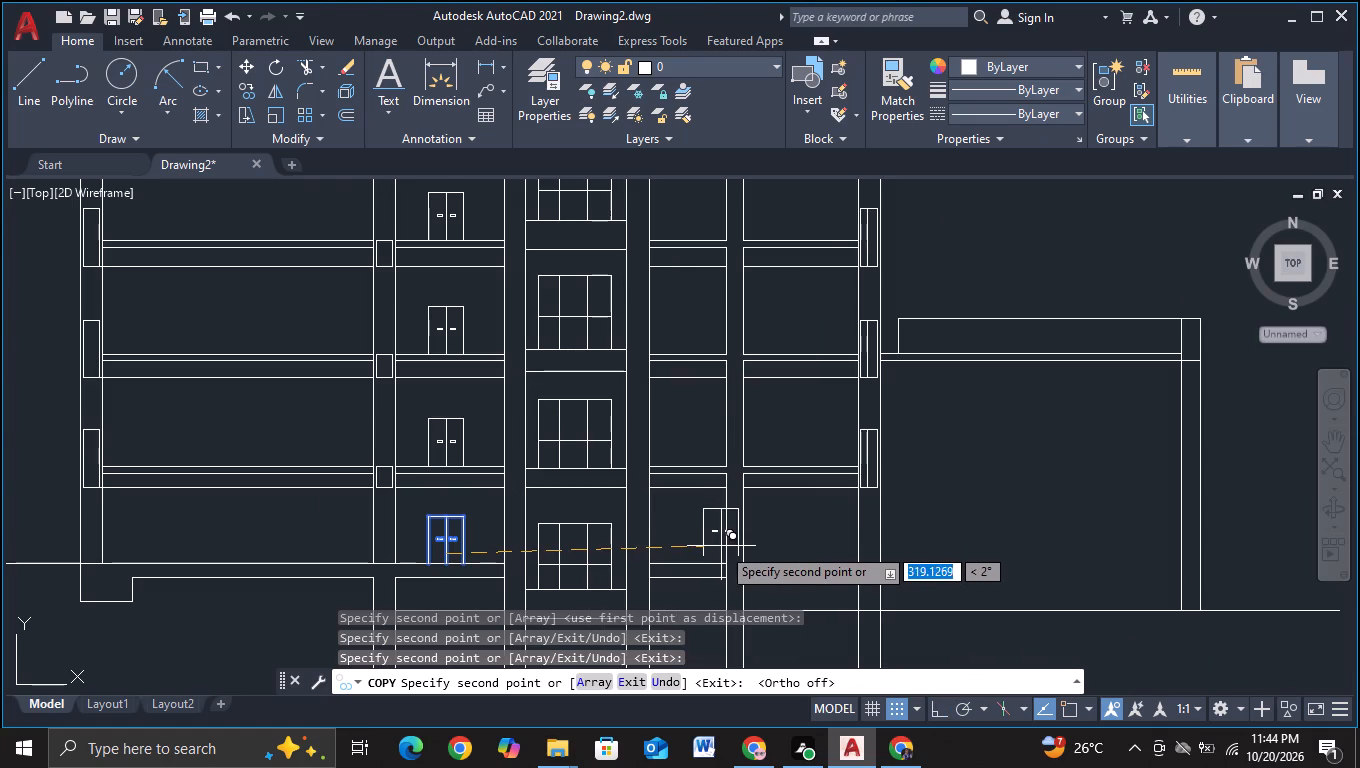
{"action": "scroll", "coordinate": [760, 547], "scroll_direction": "up", "scroll_amount": 2}
{"action": "middle_click_drag", "start_coordinate": [799, 556], "coordinate": [627, 517]}
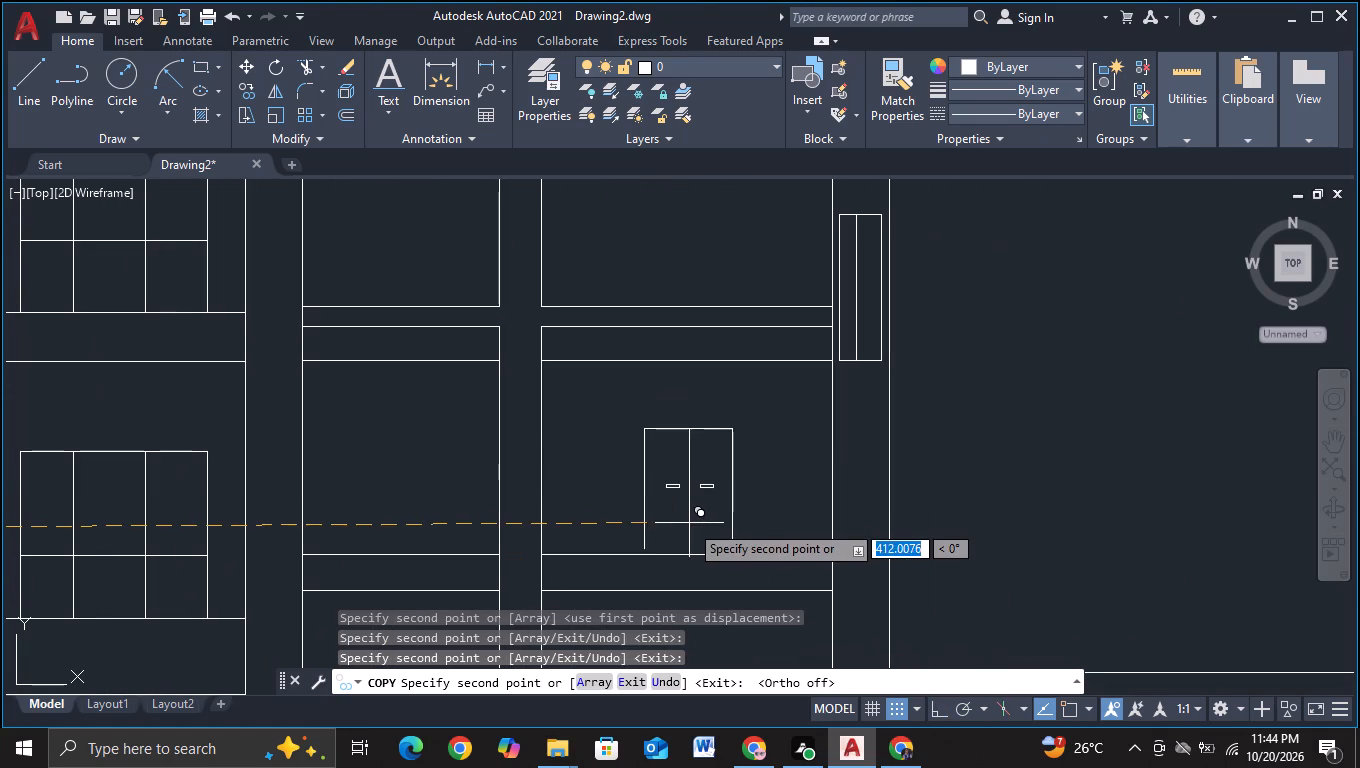
{"action": "left_click", "coordinate": [678, 527]}
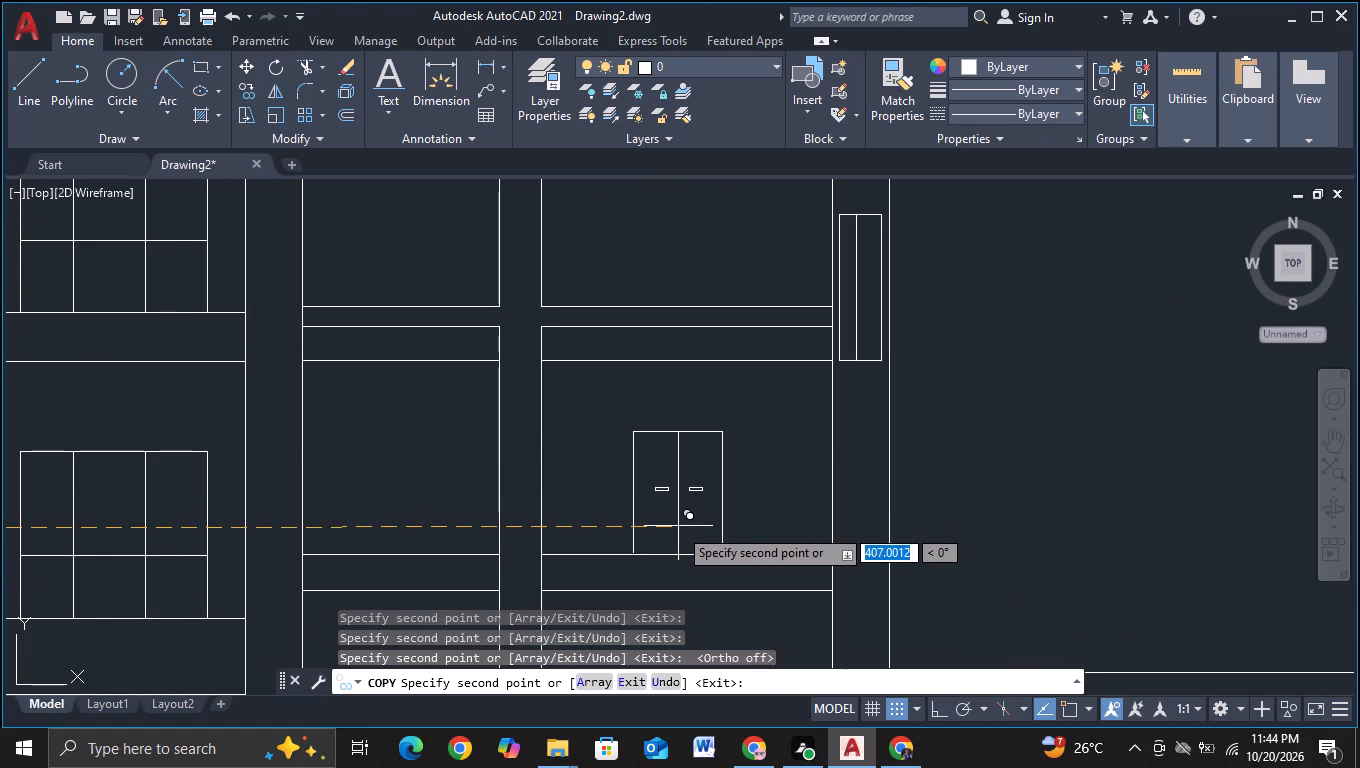
{"action": "key", "text": "Escape"}
Draw a vertical inner basement wall line beyond the side extension's column, from just above ground line to the basement's inner floor level.
{"action": "scroll", "coordinate": [757, 450], "scroll_direction": "down", "scroll_amount": 3}
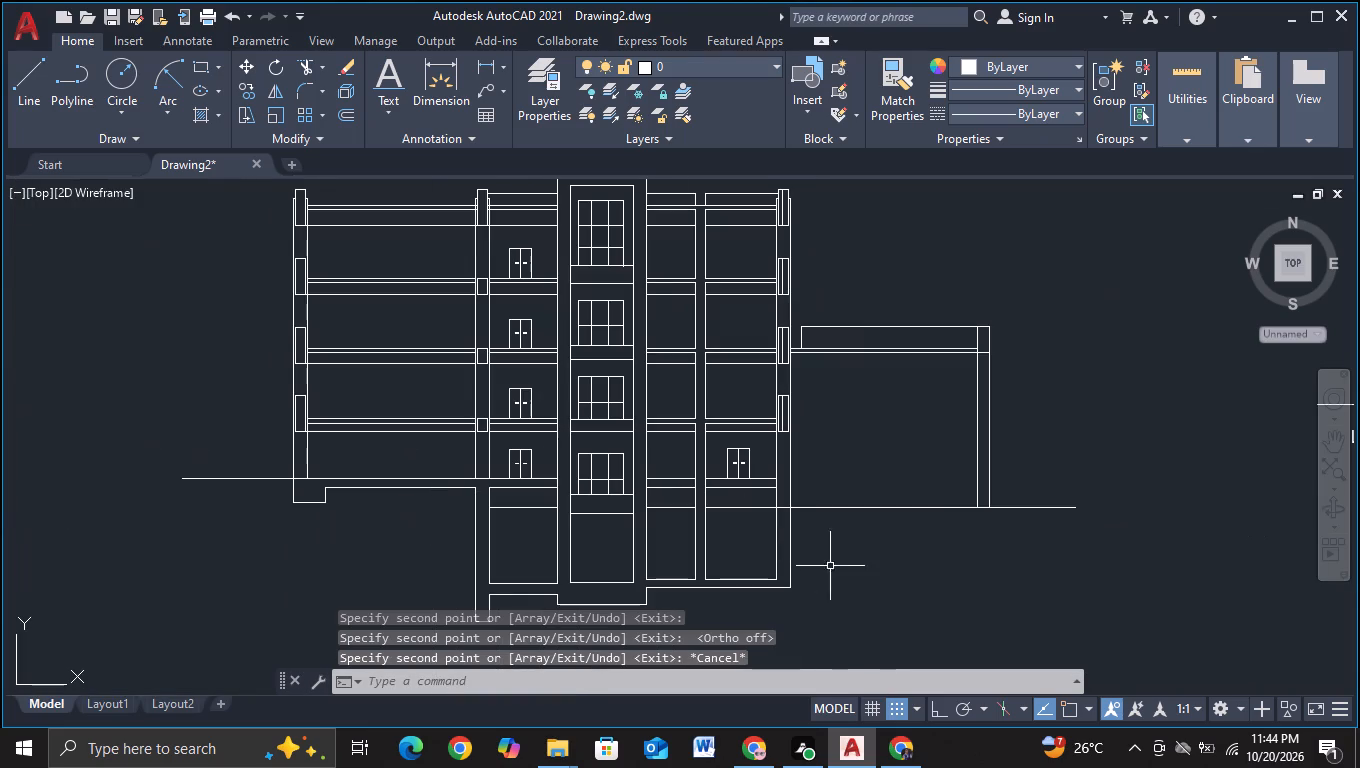
{"action": "middle_click_drag", "start_coordinate": [890, 569], "coordinate": [809, 541]}
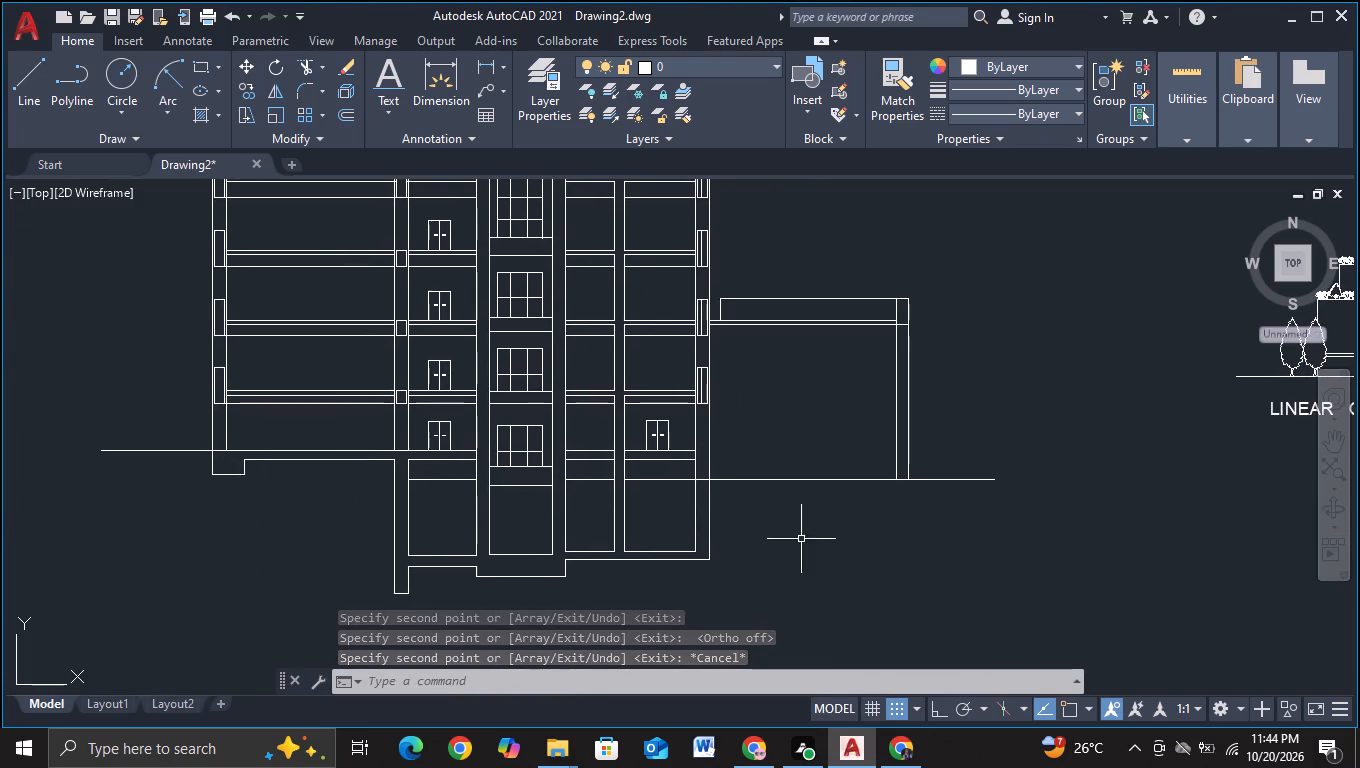
{"action": "middle_click_drag", "start_coordinate": [801, 539], "coordinate": [682, 578]}
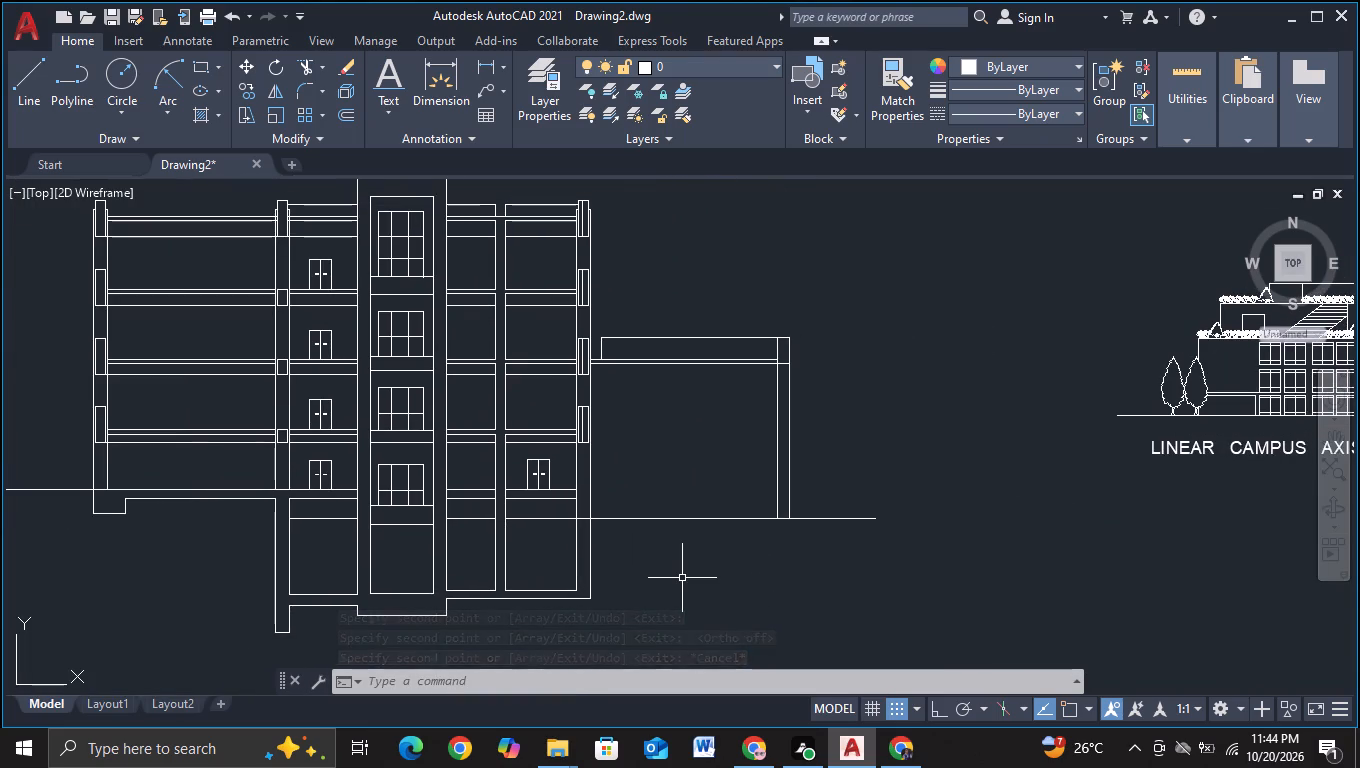
{"action": "scroll", "coordinate": [675, 591], "scroll_direction": "down", "scroll_amount": 1}
{"action": "middle_click_drag", "start_coordinate": [674, 591], "coordinate": [667, 560]}
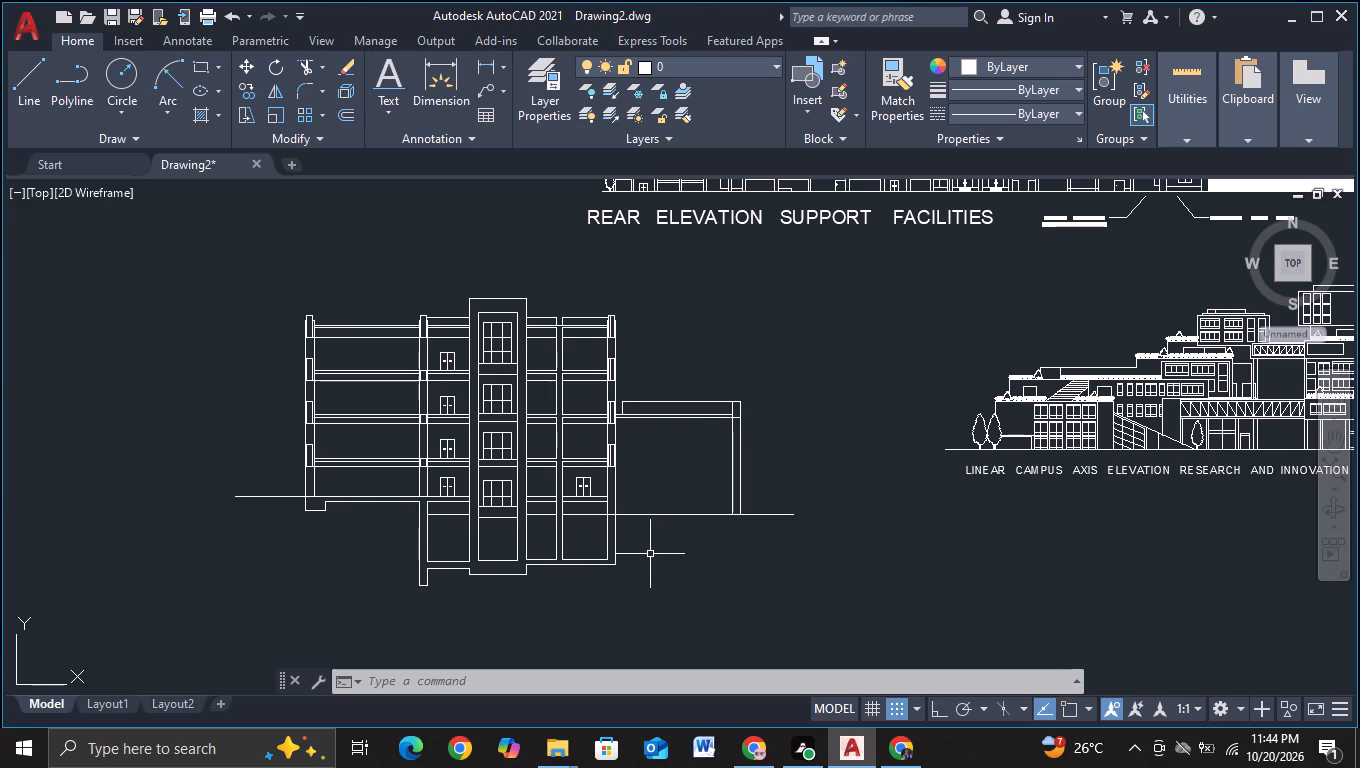
{"action": "left_click", "coordinate": [5, 111]}
{"action": "left_click", "coordinate": [14, 105]}
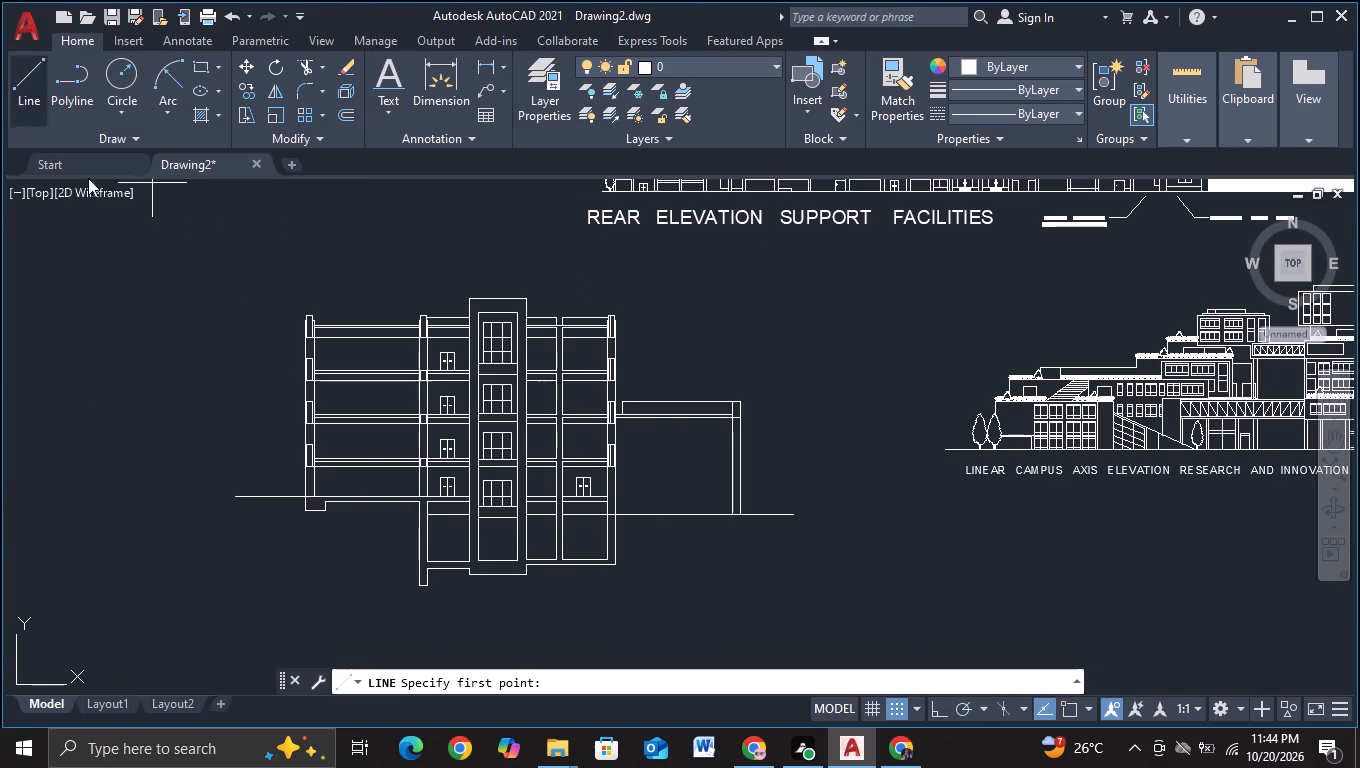
{"action": "scroll", "coordinate": [724, 610], "scroll_direction": "up", "scroll_amount": 1}
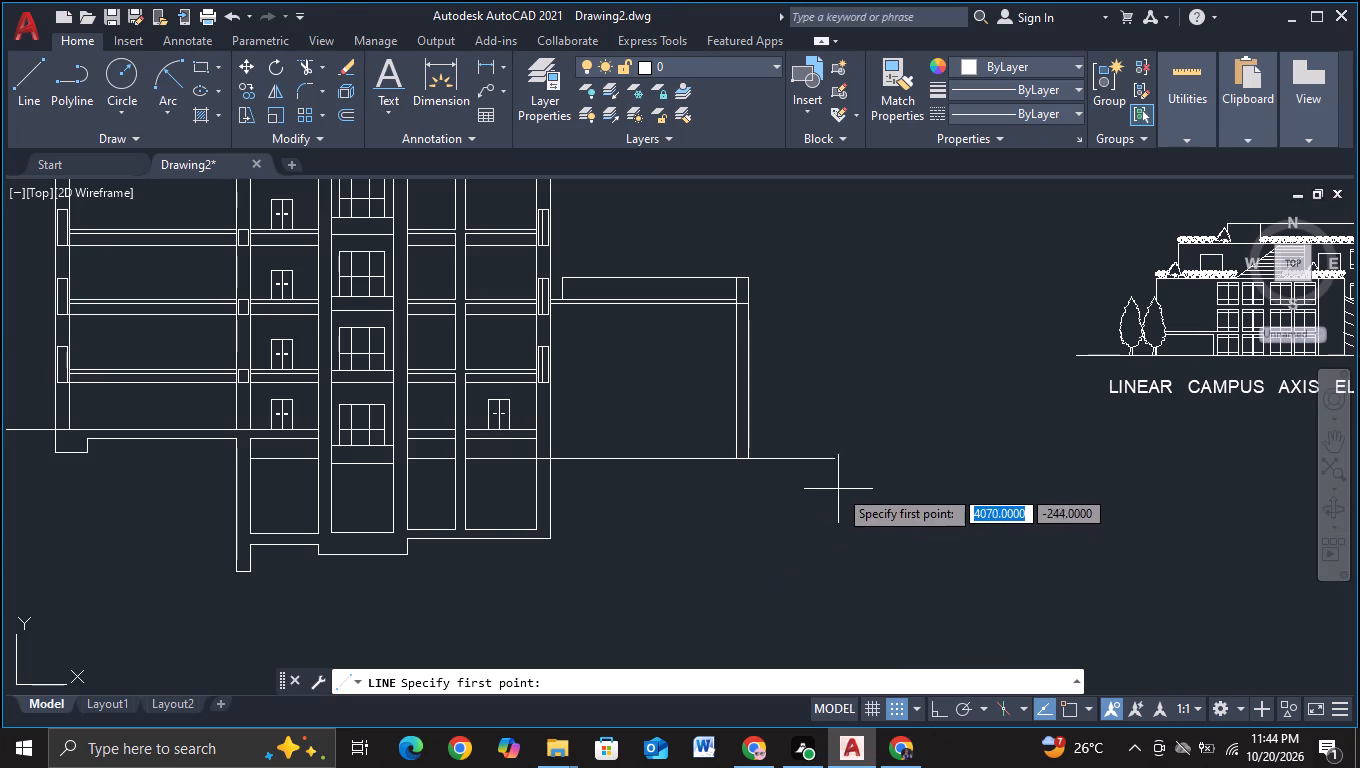
{"action": "left_click", "coordinate": [789, 452]}
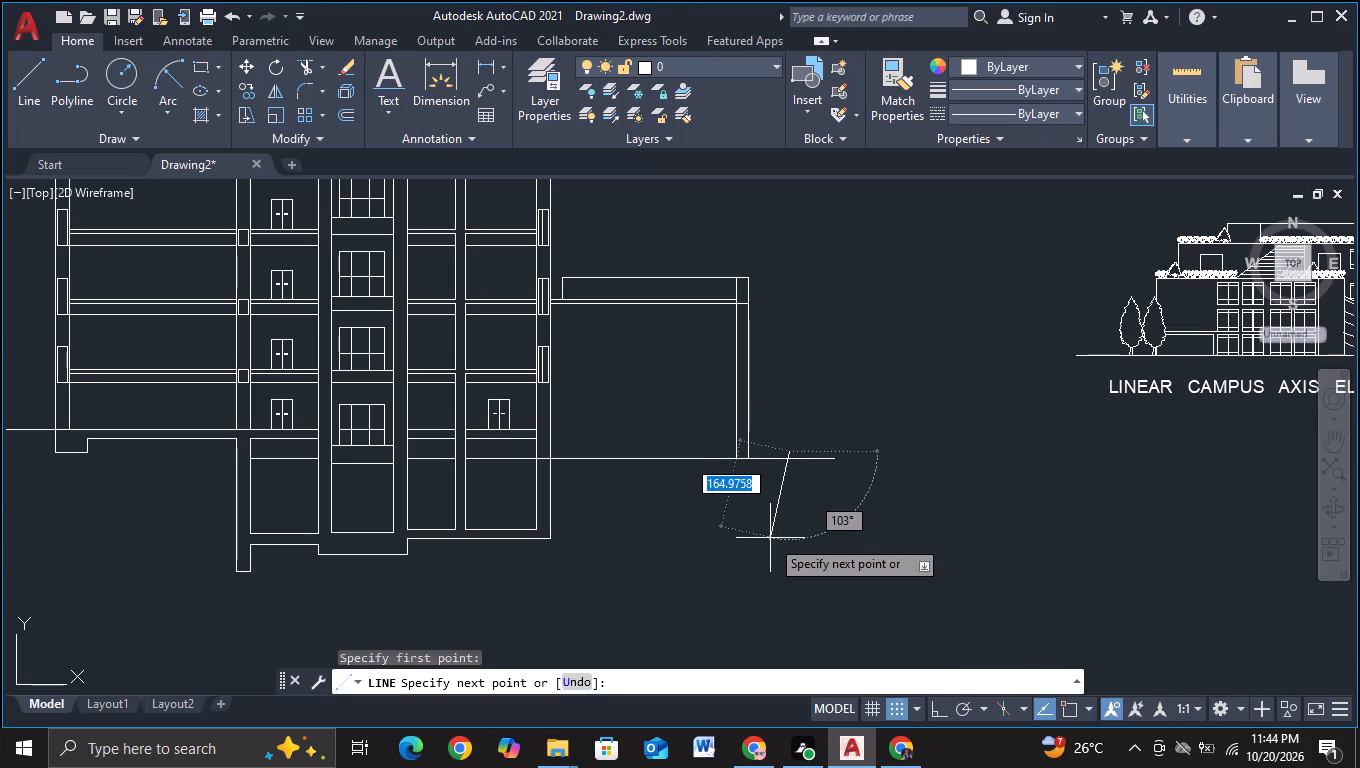
{"action": "key", "text": "F8"}
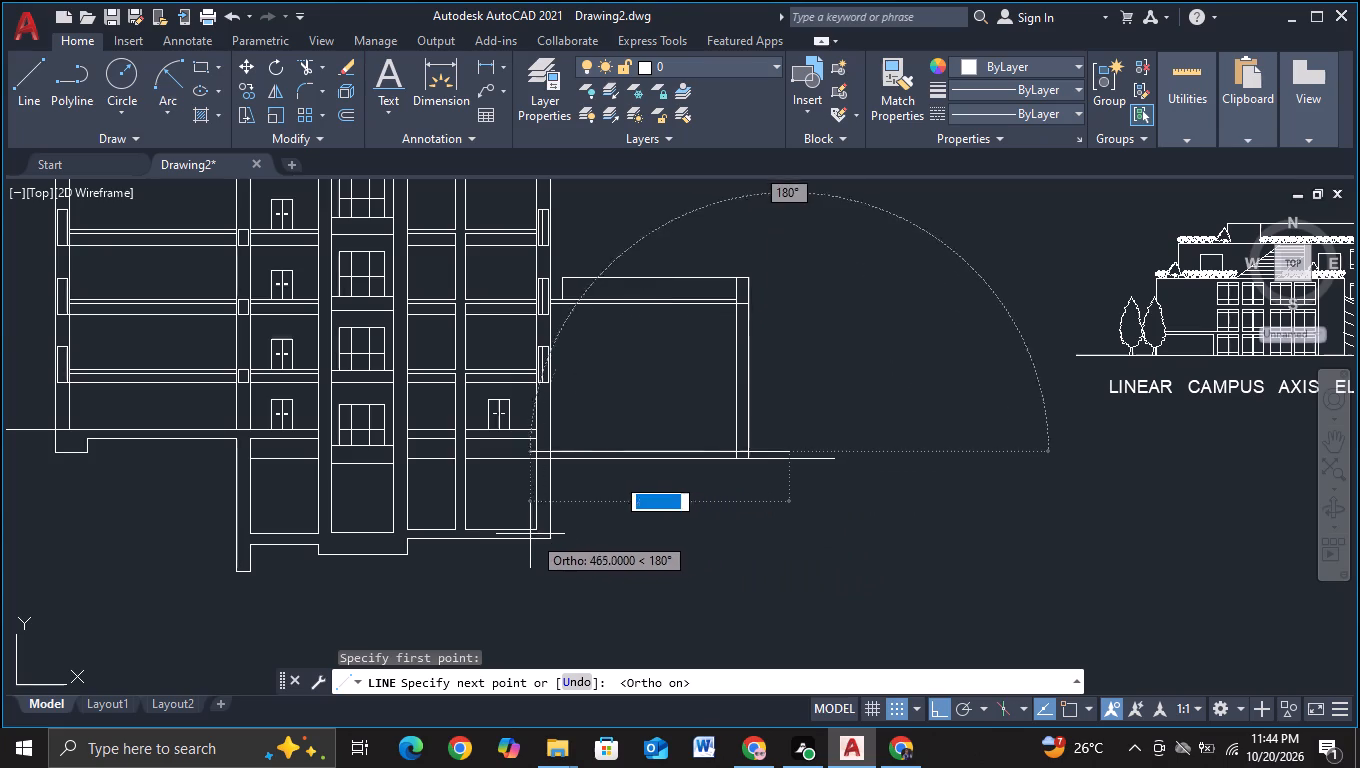
{"action": "key", "text": "F3"}
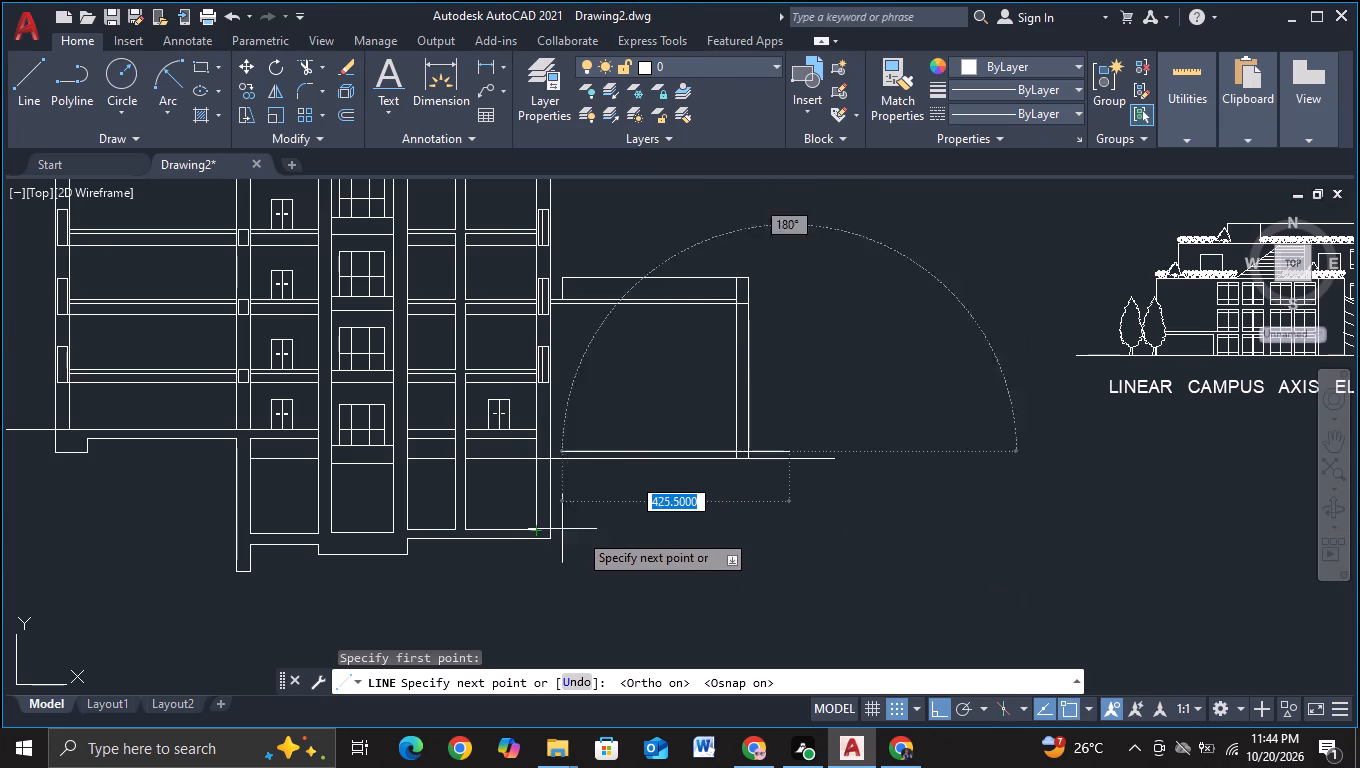
{"action": "left_click", "coordinate": [791, 532]}
{"action": "key", "text": "Escape"}
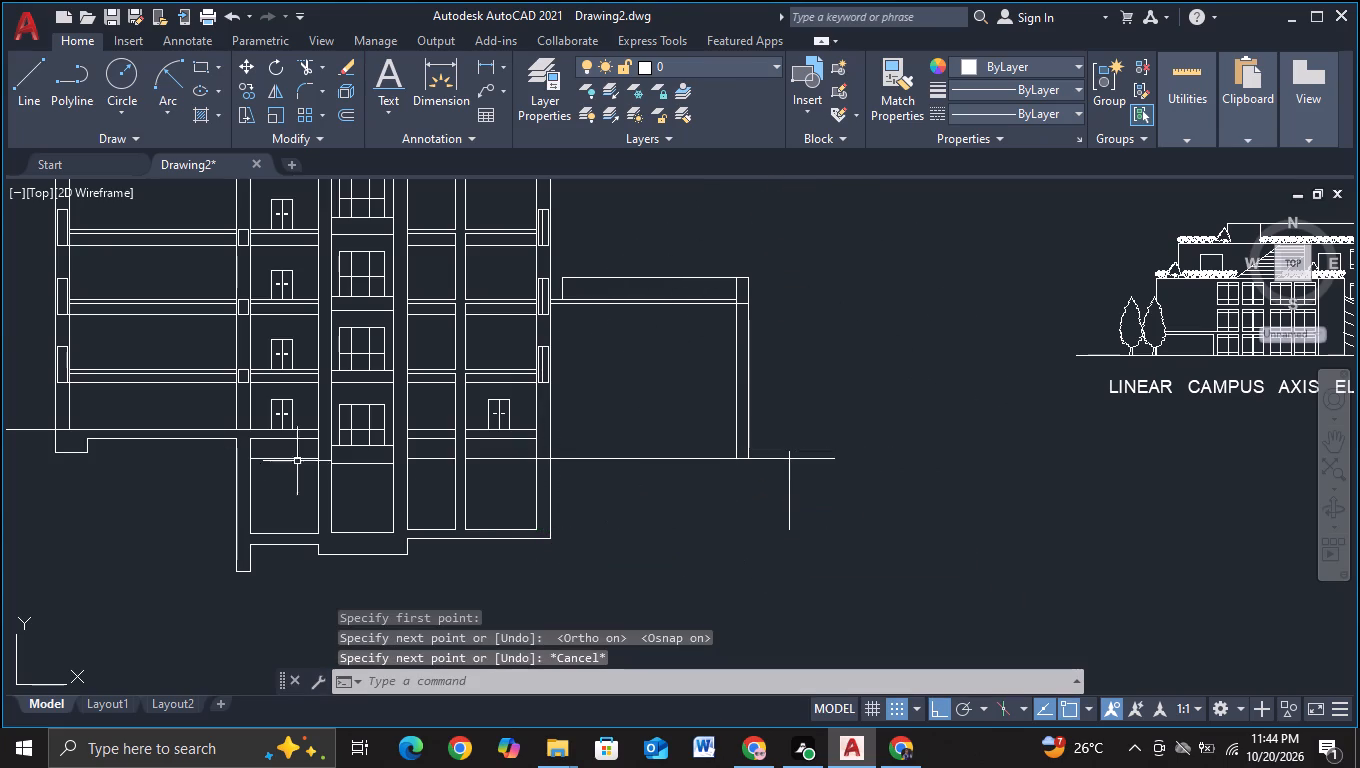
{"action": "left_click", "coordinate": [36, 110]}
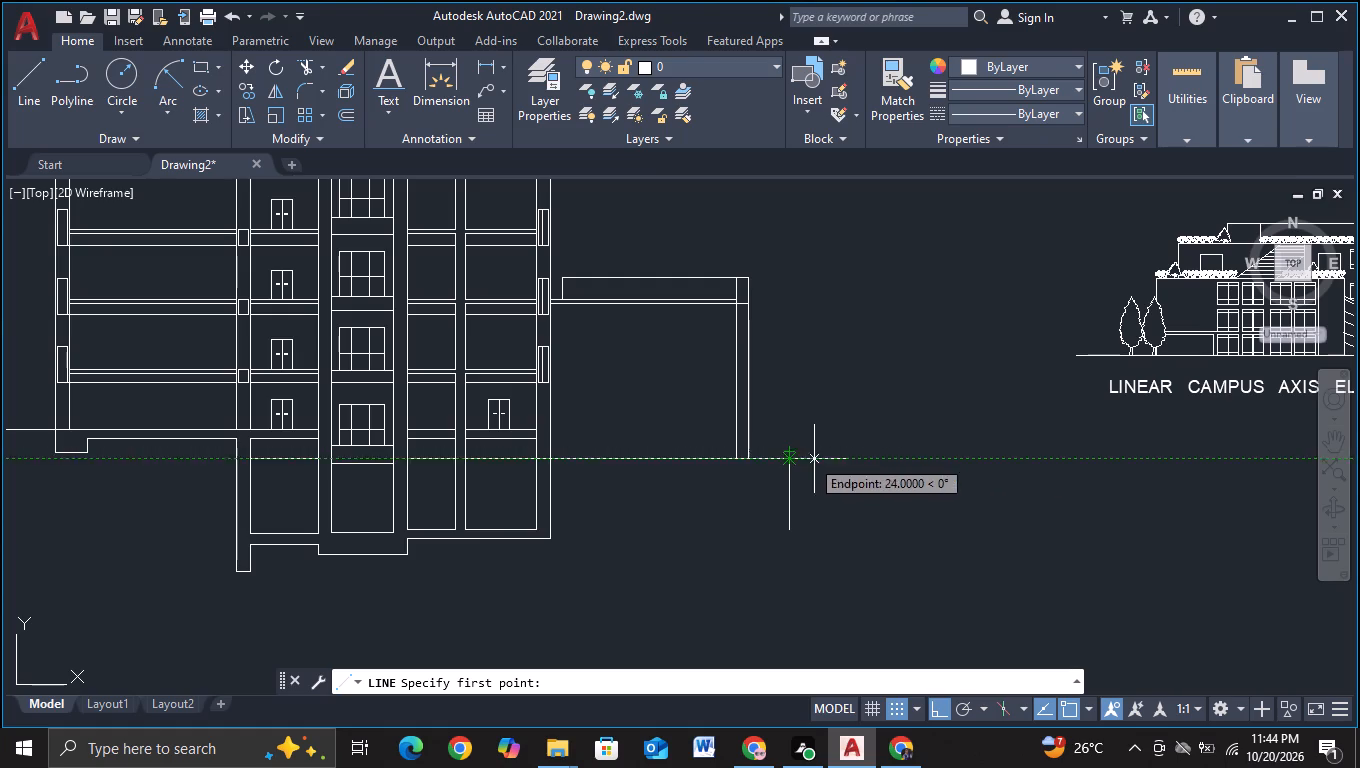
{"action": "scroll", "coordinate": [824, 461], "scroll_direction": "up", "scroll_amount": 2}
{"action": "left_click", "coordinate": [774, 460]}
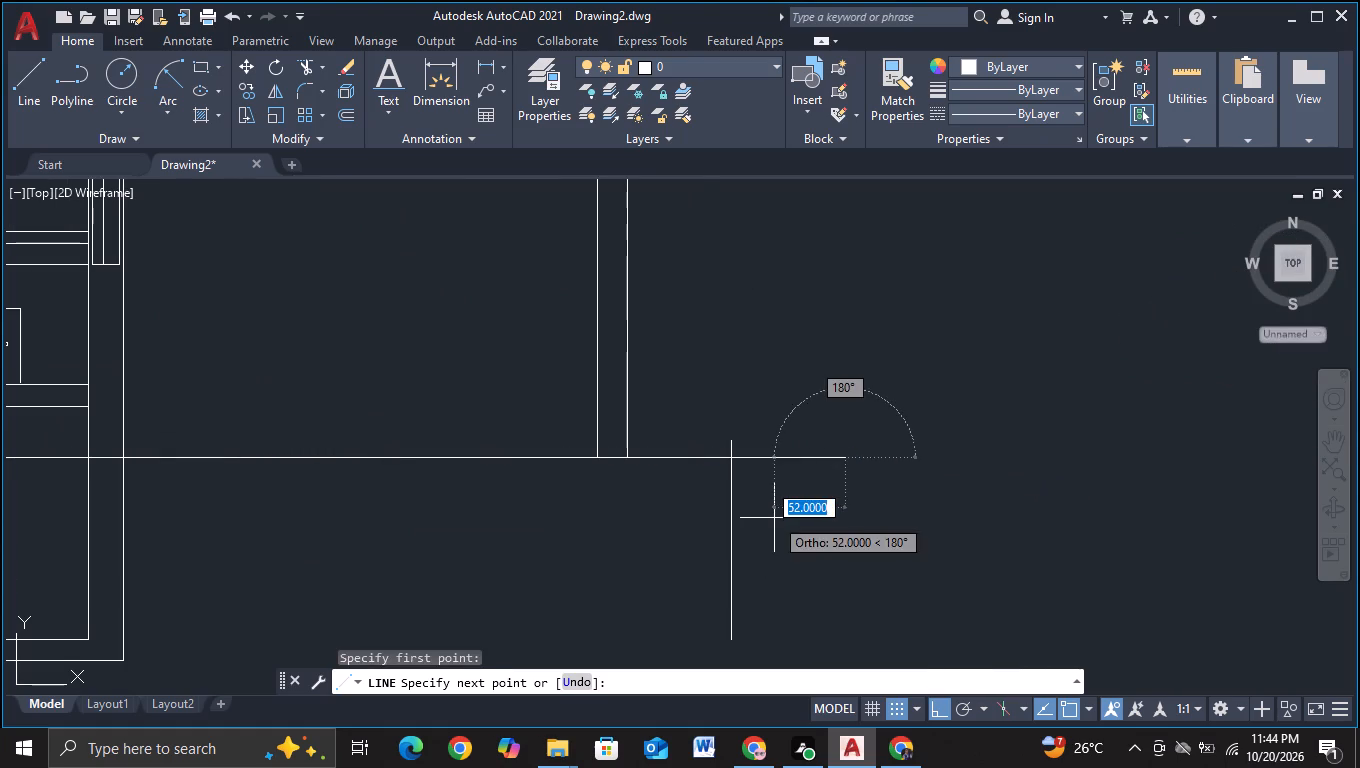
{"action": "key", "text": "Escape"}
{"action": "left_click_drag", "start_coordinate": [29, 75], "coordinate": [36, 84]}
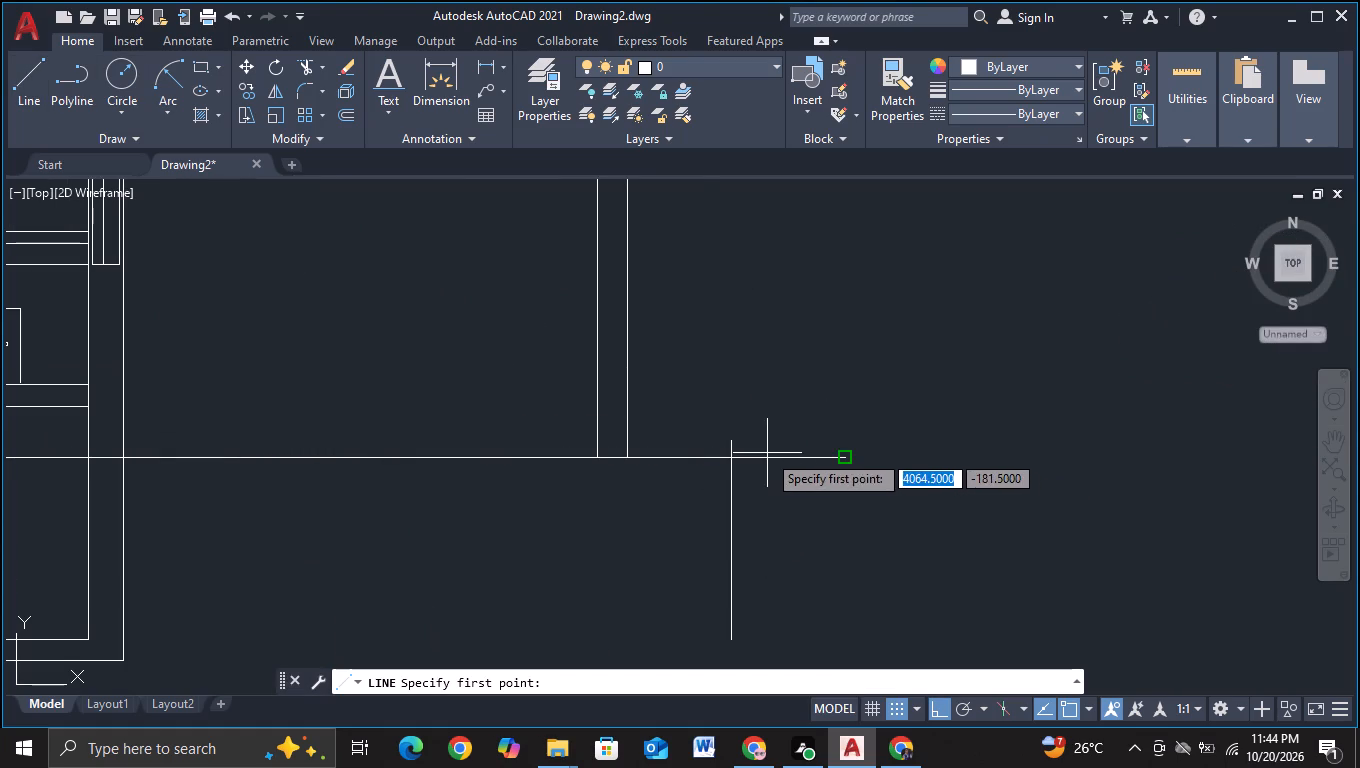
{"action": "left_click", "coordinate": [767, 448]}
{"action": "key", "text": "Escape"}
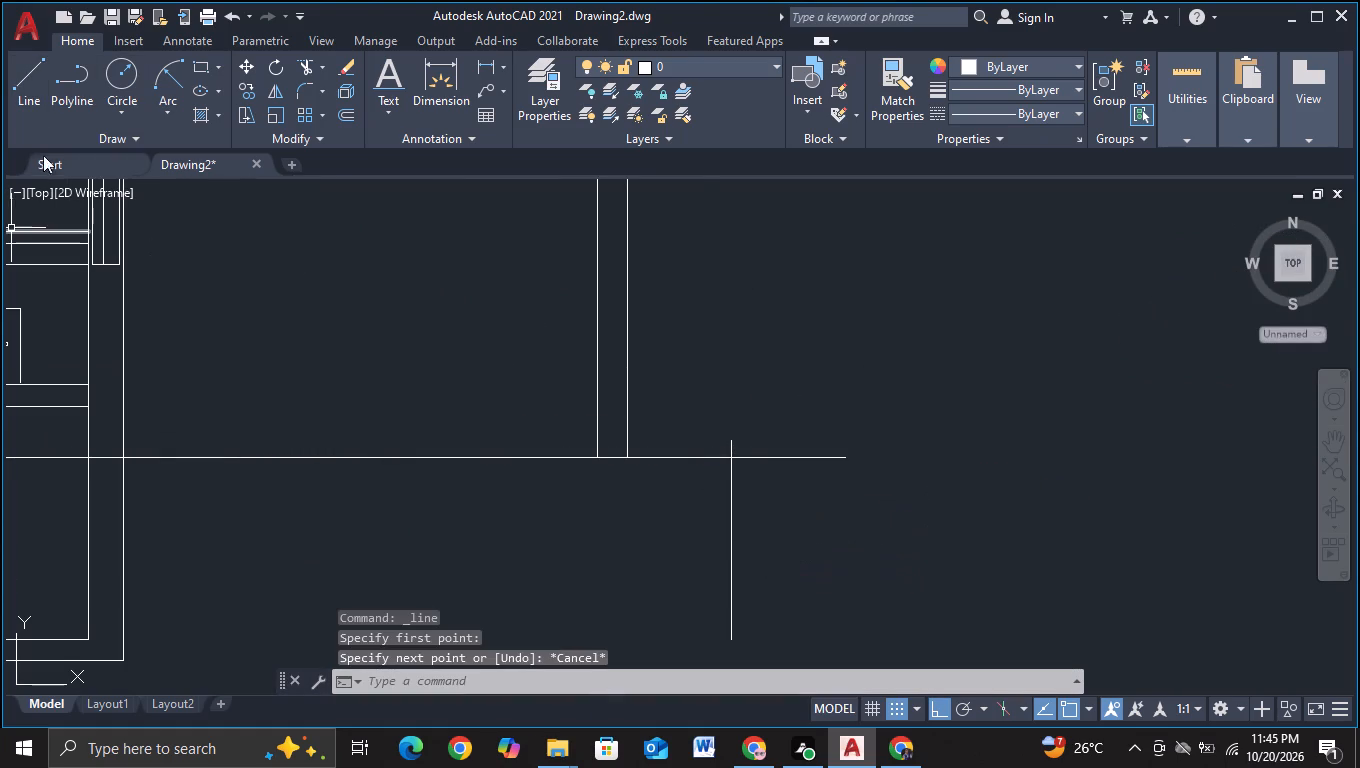
Draw the outer basement wall line about 165 units down, and continue about 476 units back to the existing basement's outer bottom corner.
{"action": "left_click", "coordinate": [37, 116]}
{"action": "key", "text": "F3"}
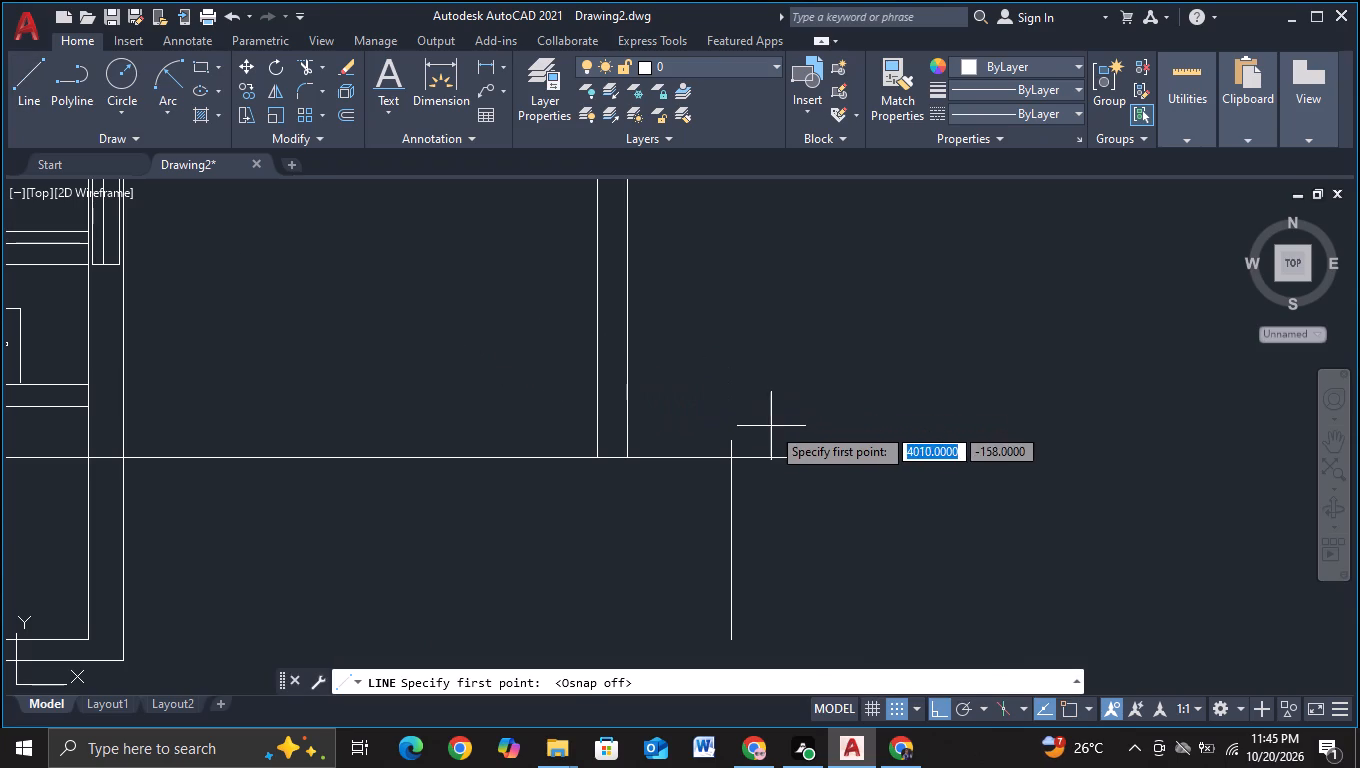
{"action": "left_click", "coordinate": [769, 438]}
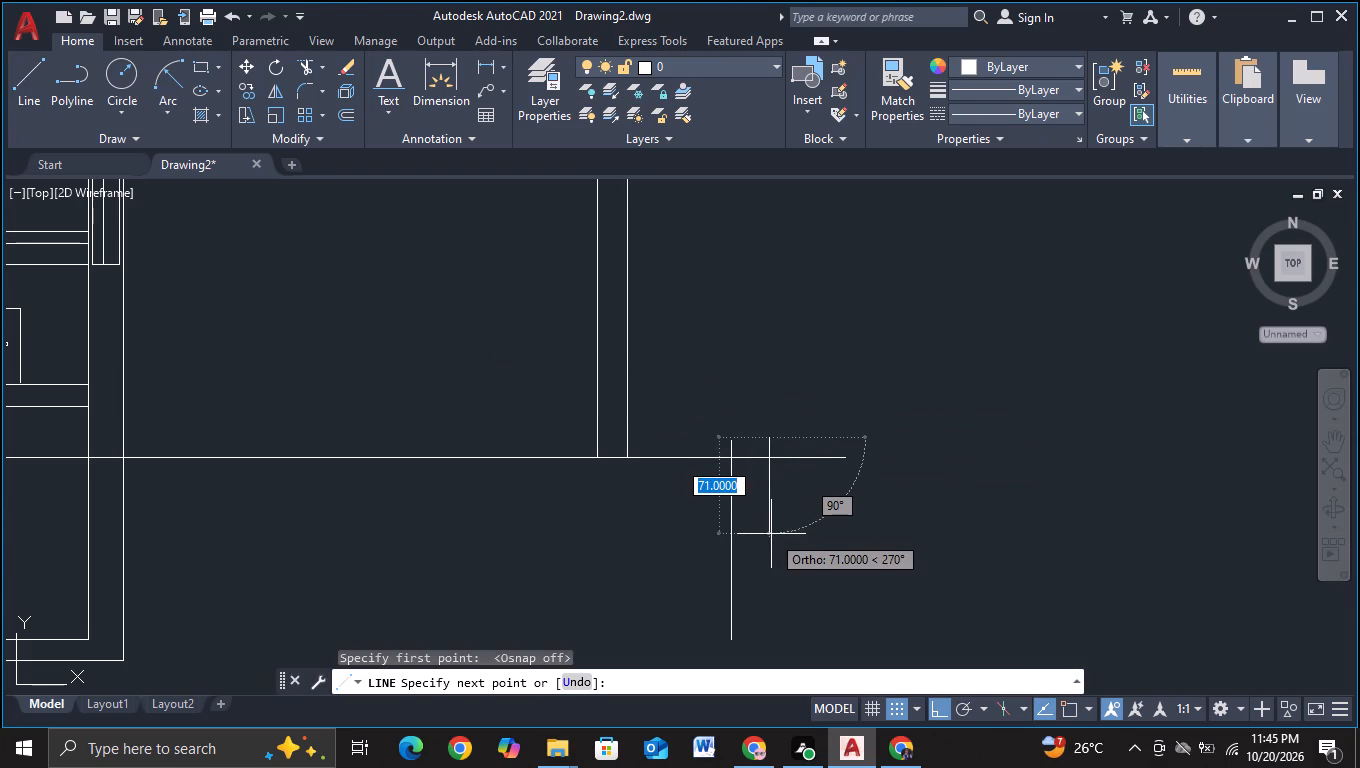
{"action": "key", "text": "F3"}
{"action": "scroll", "coordinate": [771, 534], "scroll_direction": "down", "scroll_amount": 2}
{"action": "middle_click_drag", "start_coordinate": [771, 591], "coordinate": [772, 525]}
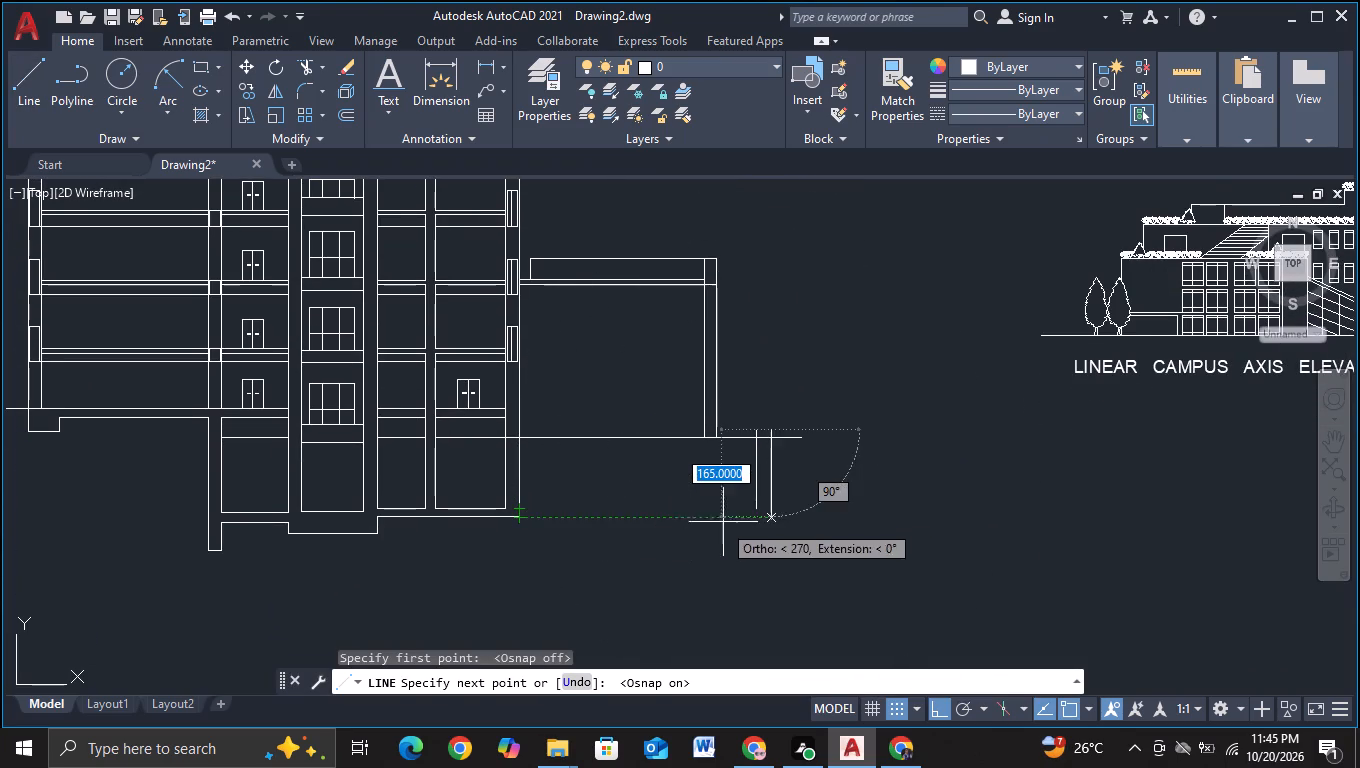
{"action": "left_click", "coordinate": [774, 520]}
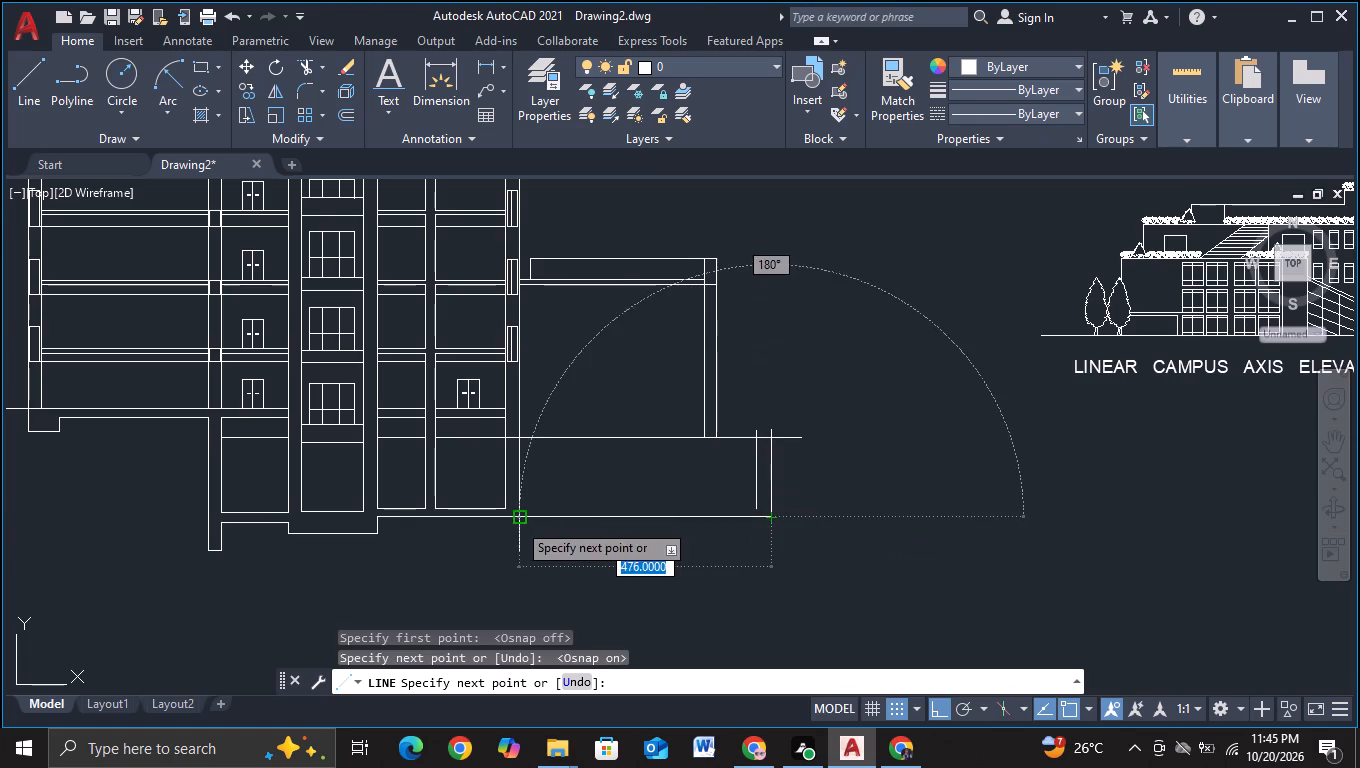
{"action": "left_click", "coordinate": [517, 522]}
{"action": "key", "text": "Escape"}
Draw the inner basement floor line from the new inner wall's bottom end back to the existing basement's inner wall corner.
{"action": "left_click", "coordinate": [30, 86]}
{"action": "scroll", "coordinate": [664, 487], "scroll_direction": "up", "scroll_amount": 1}
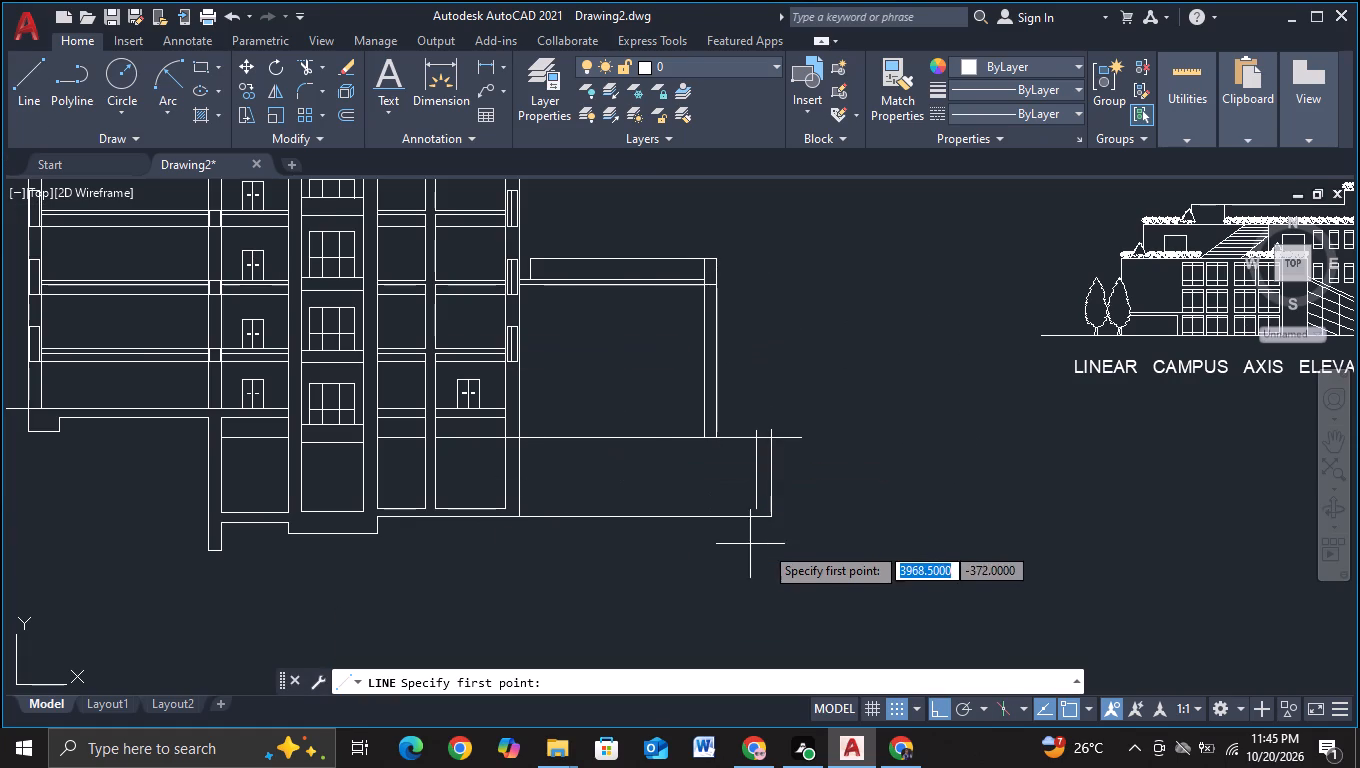
{"action": "scroll", "coordinate": [770, 534], "scroll_direction": "up", "scroll_amount": 2}
{"action": "left_click", "coordinate": [728, 473]}
{"action": "middle_click_drag", "start_coordinate": [243, 452], "coordinate": [259, 454]}
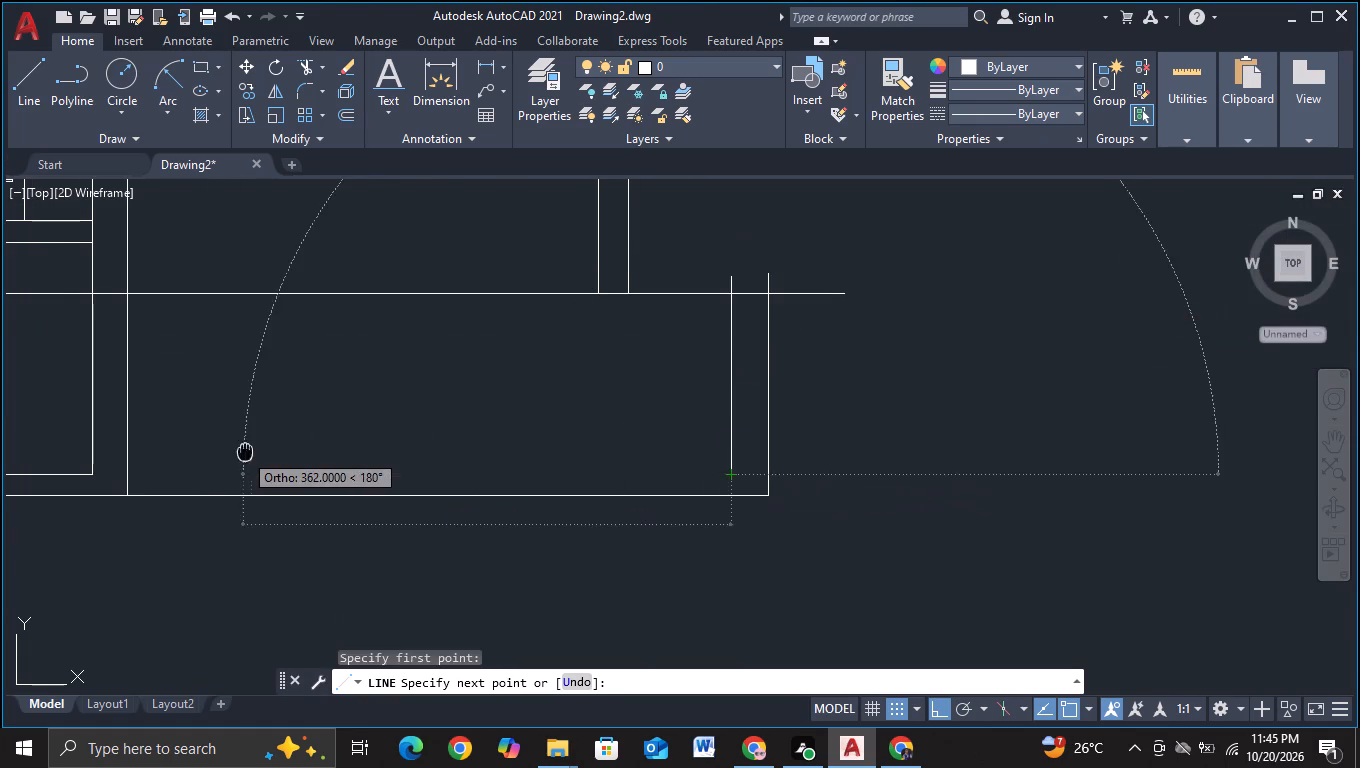
{"action": "middle_click_drag", "start_coordinate": [259, 454], "coordinate": [634, 513]}
{"action": "left_click", "coordinate": [485, 527]}
{"action": "key", "text": "Escape"}
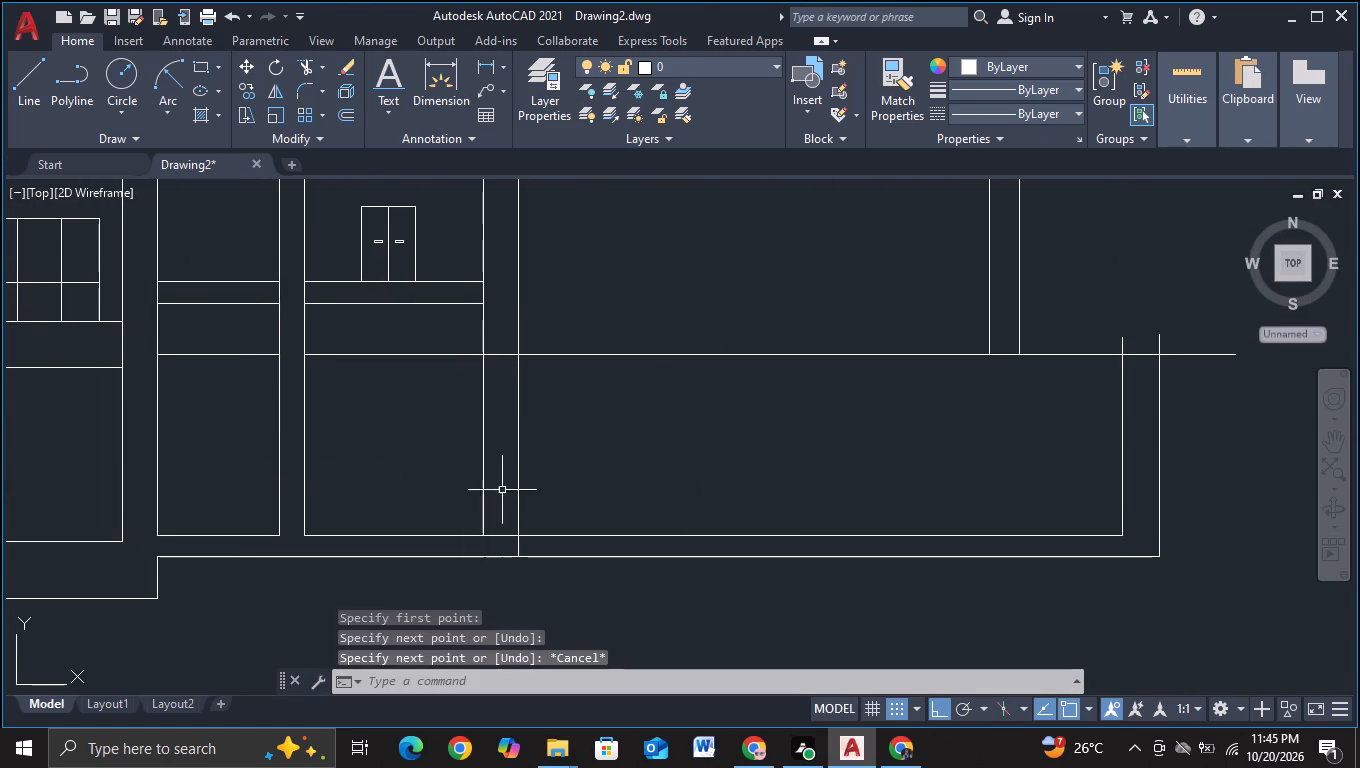
Trim the lines crossing at the base of the shared basement wall and the new wall ends projecting above the ground line.
{"action": "left_click", "coordinate": [306, 65]}
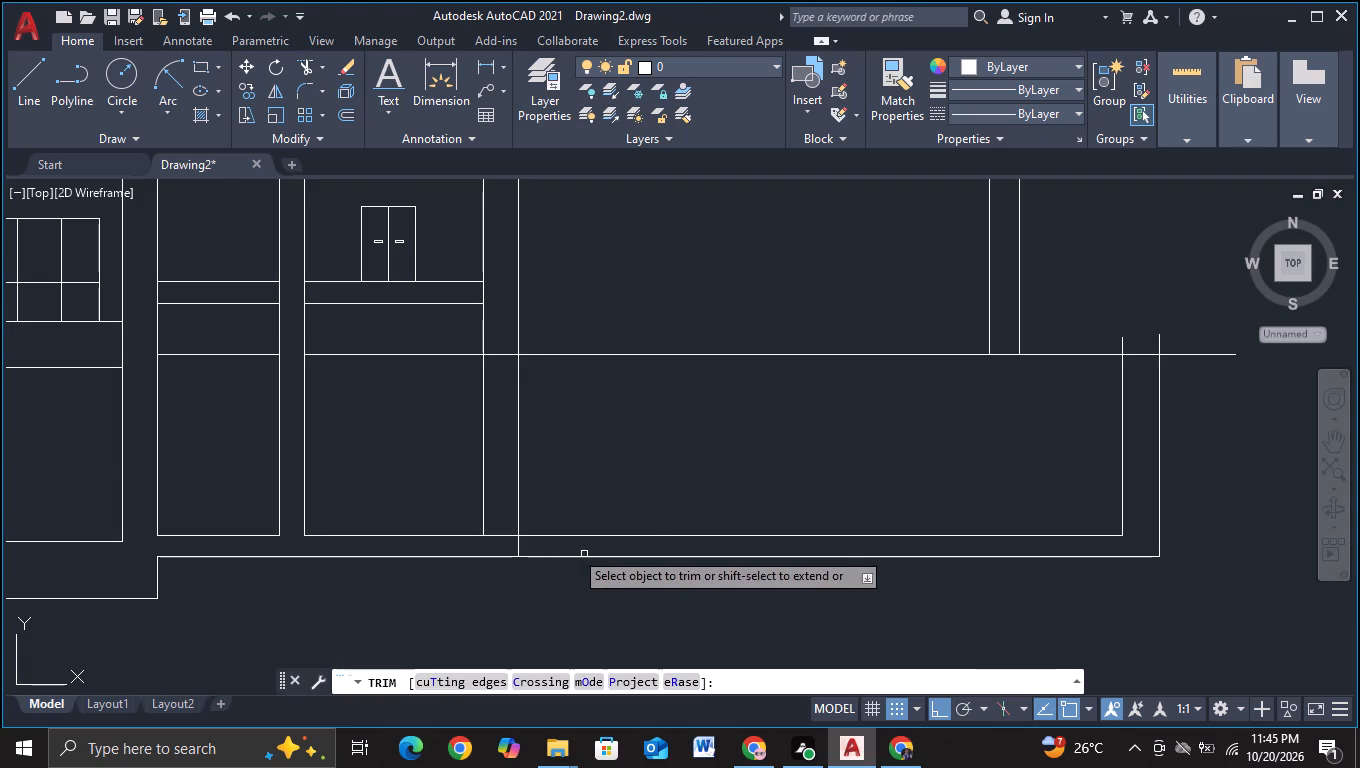
{"action": "left_click_drag", "start_coordinate": [504, 530], "coordinate": [531, 548]}
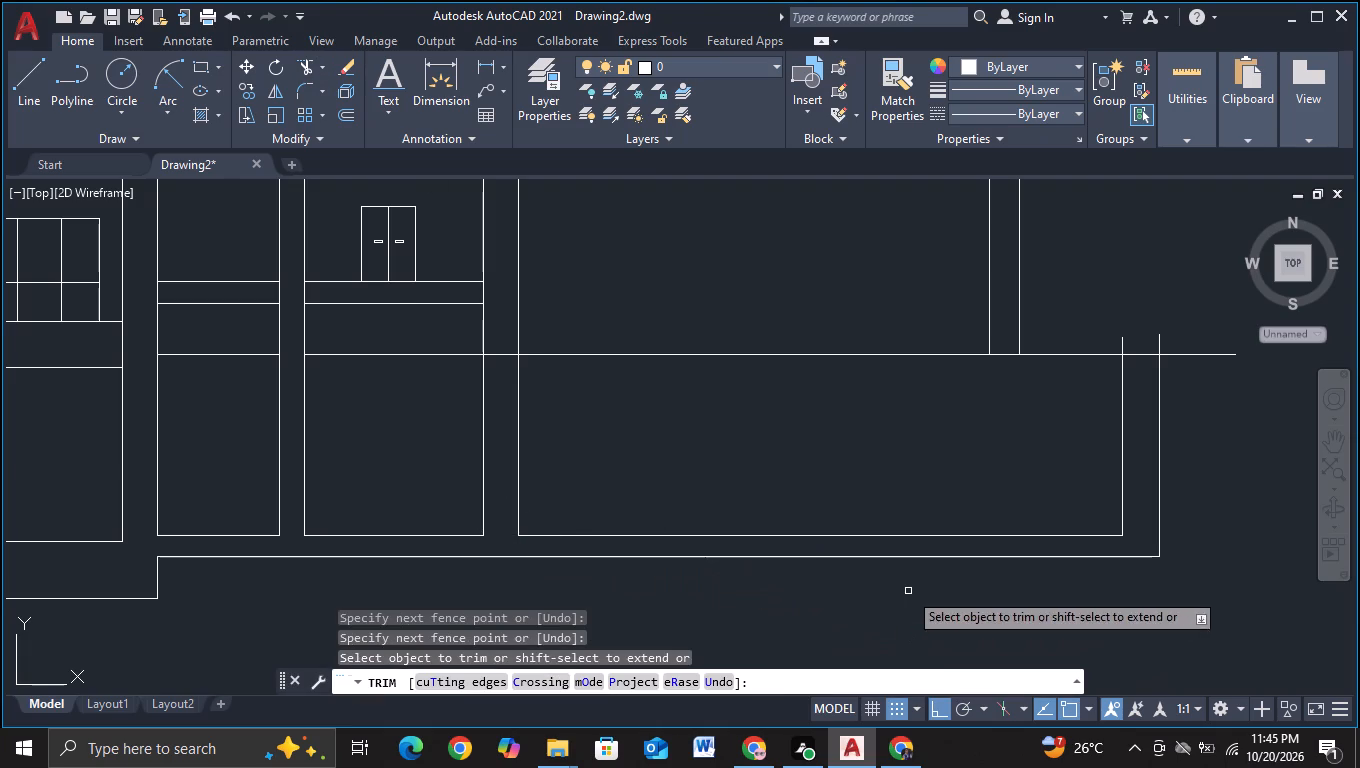
{"action": "middle_click_drag", "start_coordinate": [909, 591], "coordinate": [400, 620]}
{"action": "left_click", "coordinate": [567, 373]}
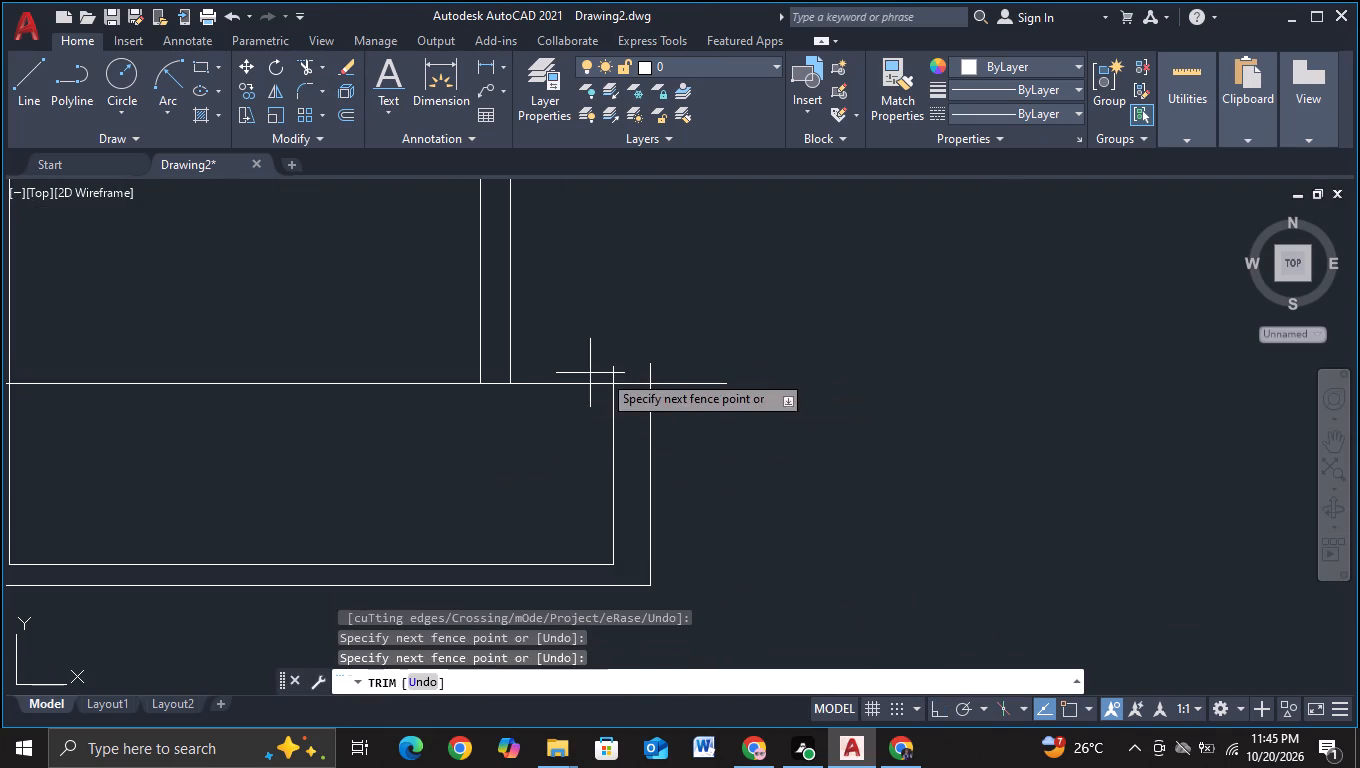
{"action": "left_click", "coordinate": [661, 373]}
{"action": "key", "text": "Escape"}
Draw a stepped footing about 50 units wide under the extended basement's end wall, from the wall's inner floor corner round to its outer bottom corner.
{"action": "scroll", "coordinate": [801, 518], "scroll_direction": "down", "scroll_amount": 1}
{"action": "middle_click_drag", "start_coordinate": [801, 551], "coordinate": [827, 477]}
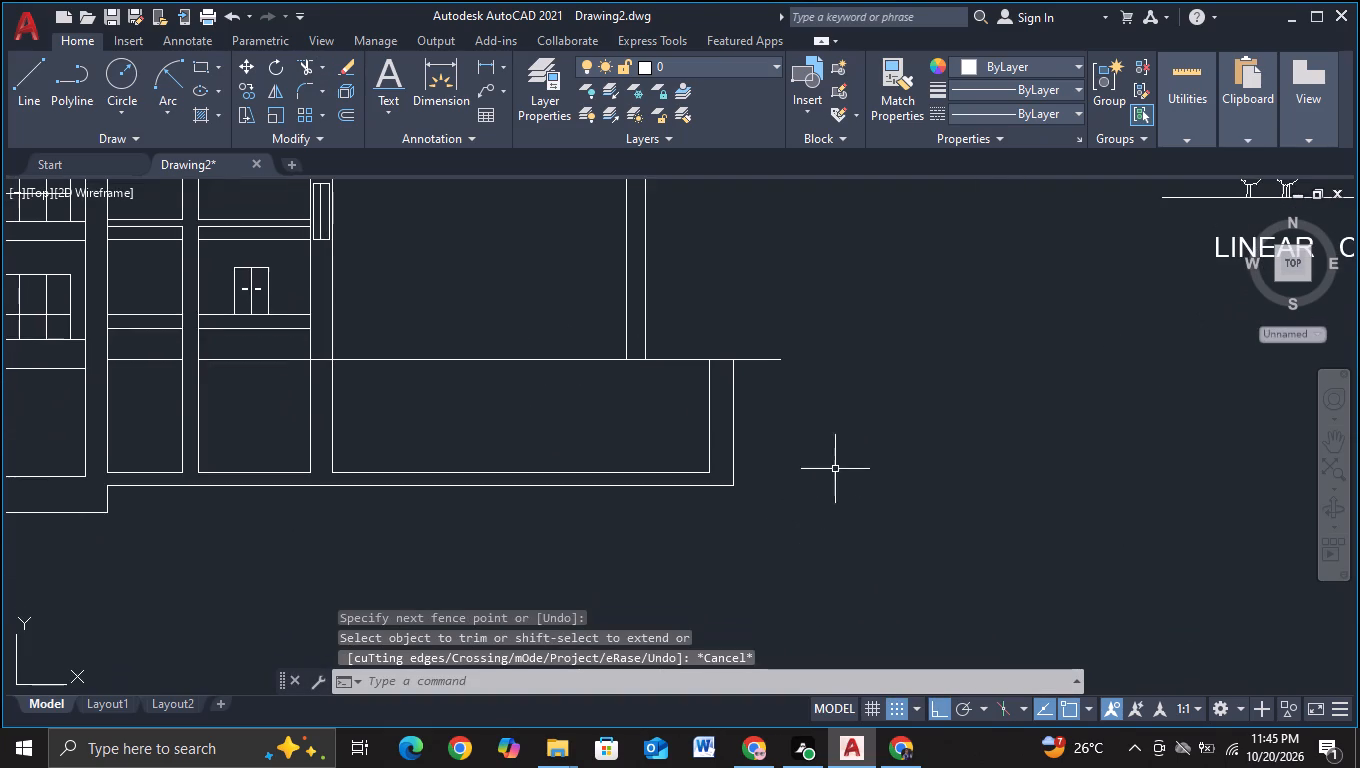
{"action": "scroll", "coordinate": [801, 494], "scroll_direction": "down", "scroll_amount": 1}
{"action": "middle_click_drag", "start_coordinate": [794, 573], "coordinate": [813, 535]}
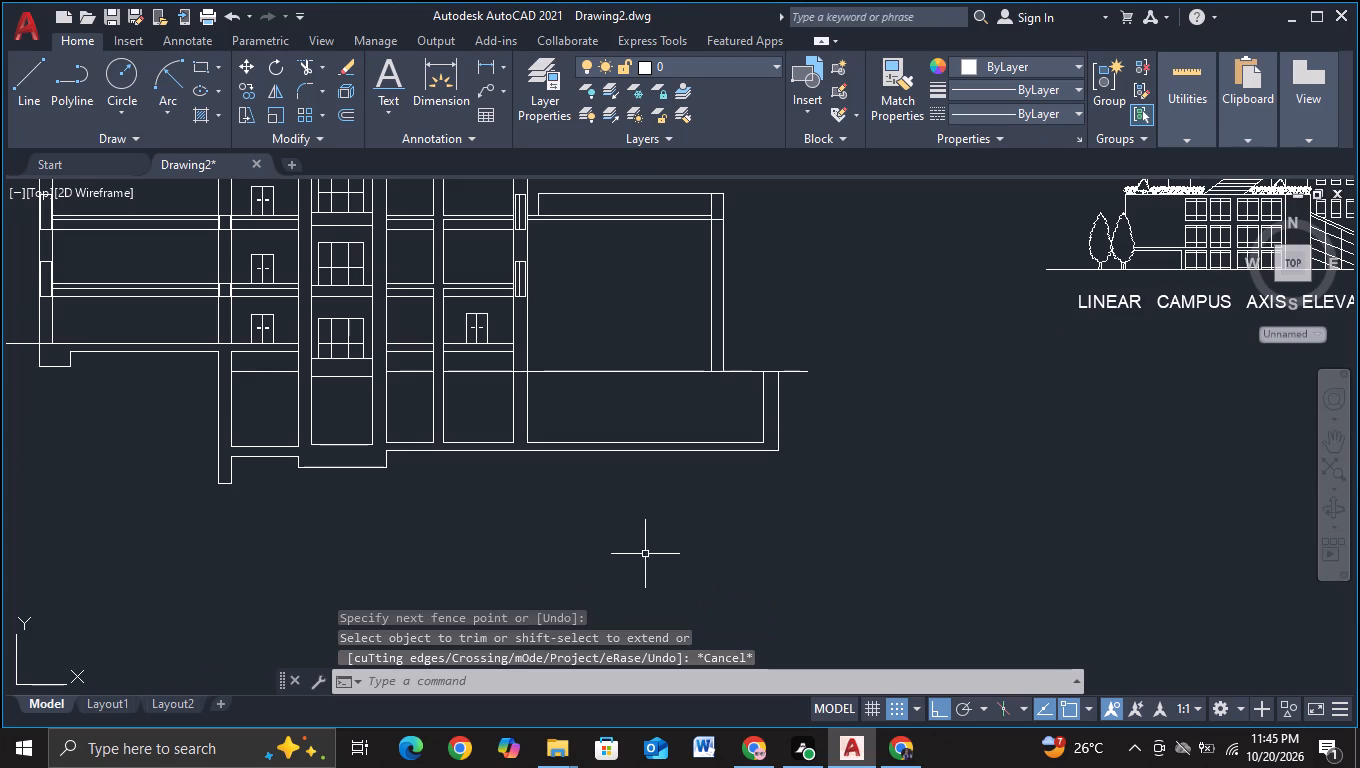
{"action": "left_click", "coordinate": [17, 89]}
{"action": "scroll", "coordinate": [785, 529], "scroll_direction": "up", "scroll_amount": 1}
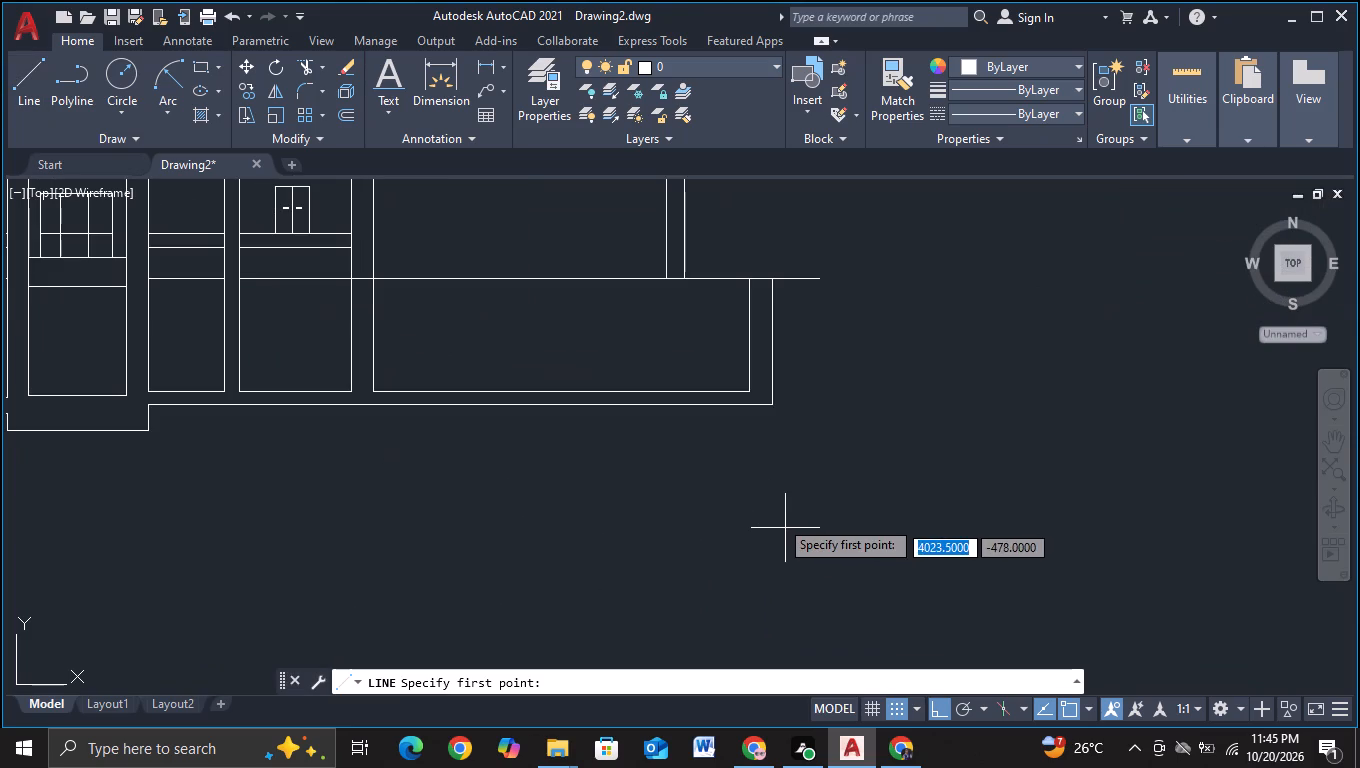
{"action": "middle_click_drag", "start_coordinate": [753, 504], "coordinate": [730, 538]}
{"action": "scroll", "coordinate": [751, 496], "scroll_direction": "up", "scroll_amount": 1}
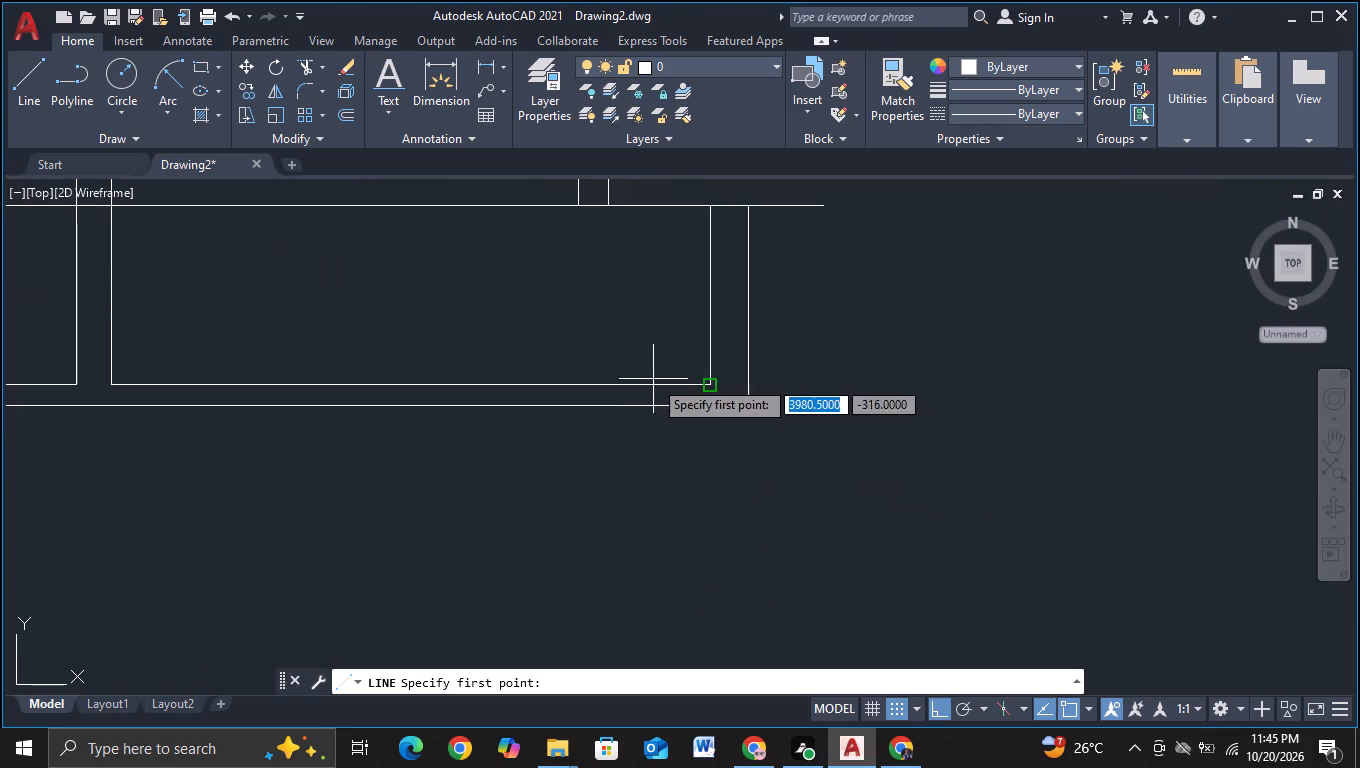
{"action": "left_click", "coordinate": [707, 390]}
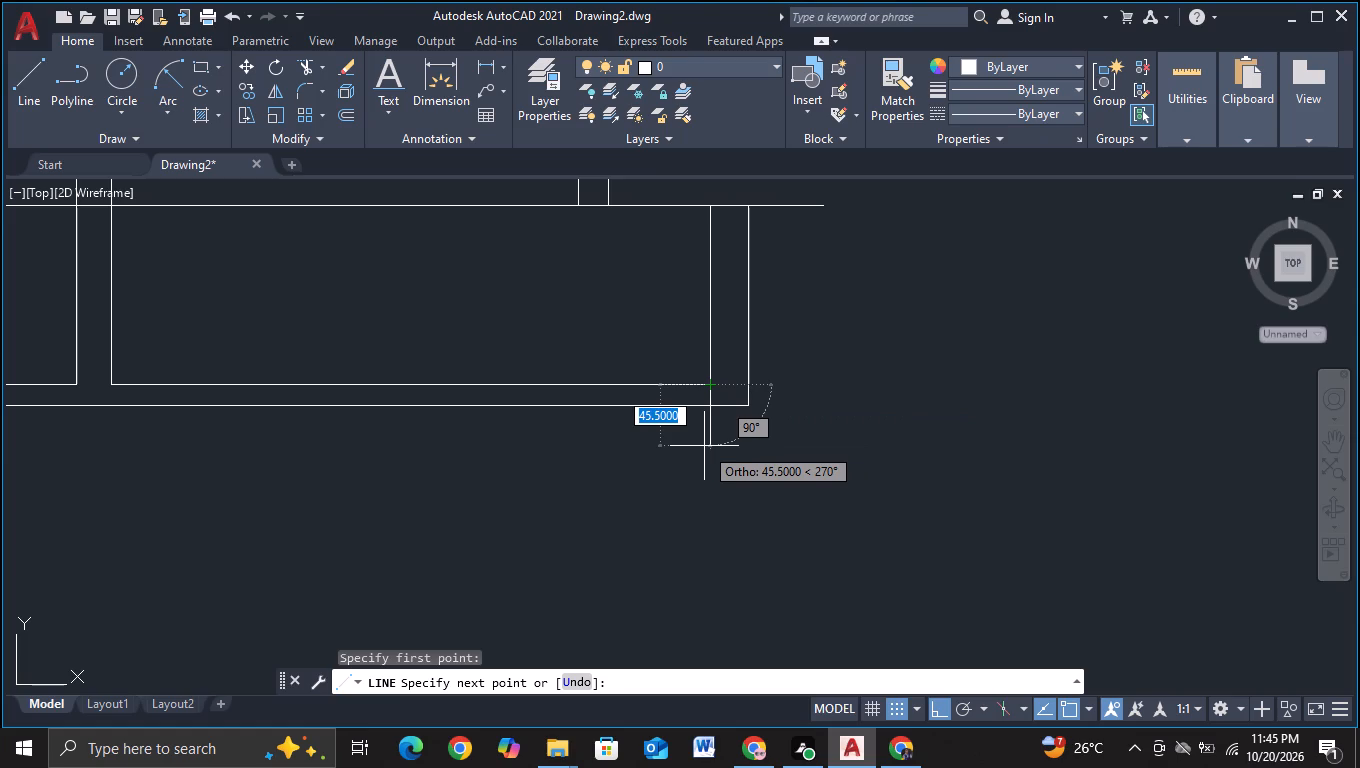
{"action": "left_click", "coordinate": [705, 454]}
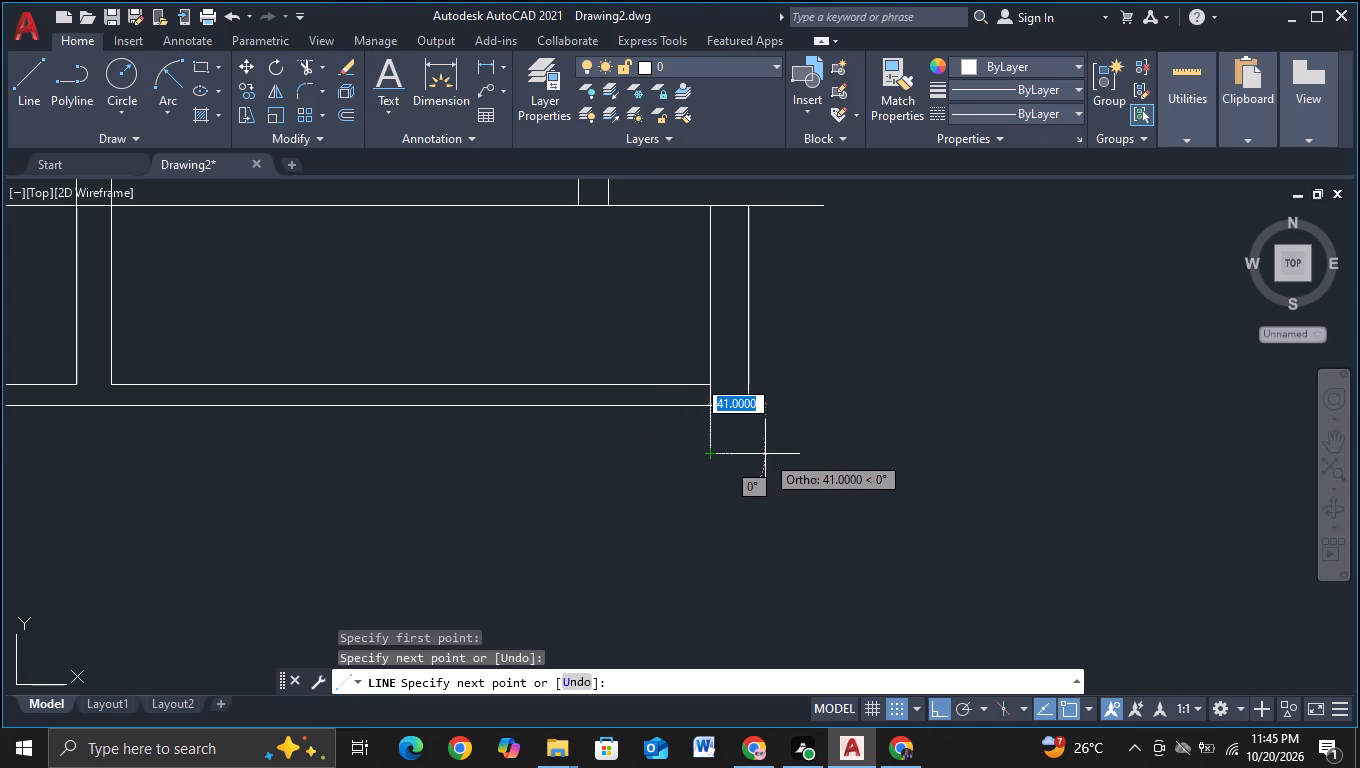
{"action": "left_click", "coordinate": [775, 456]}
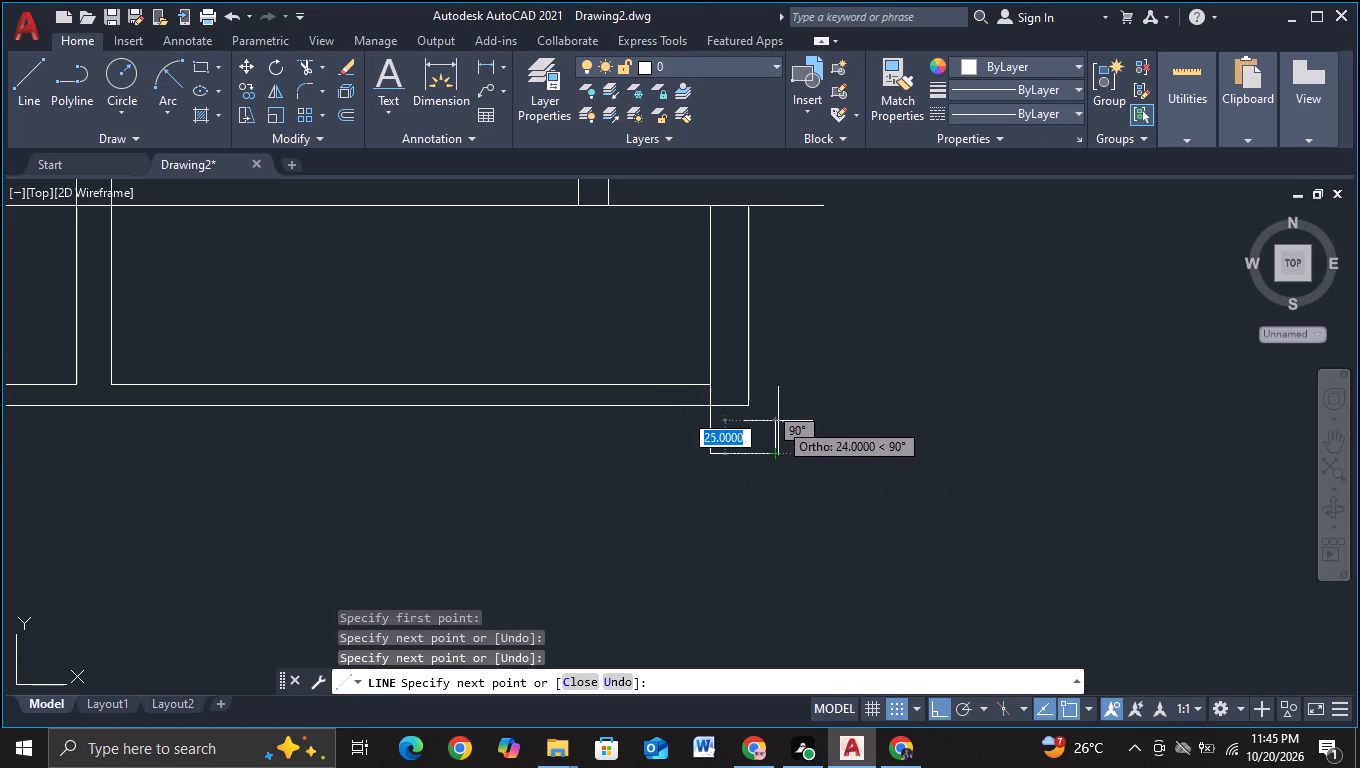
{"action": "left_click", "coordinate": [778, 418]}
{"action": "left_click", "coordinate": [748, 419]}
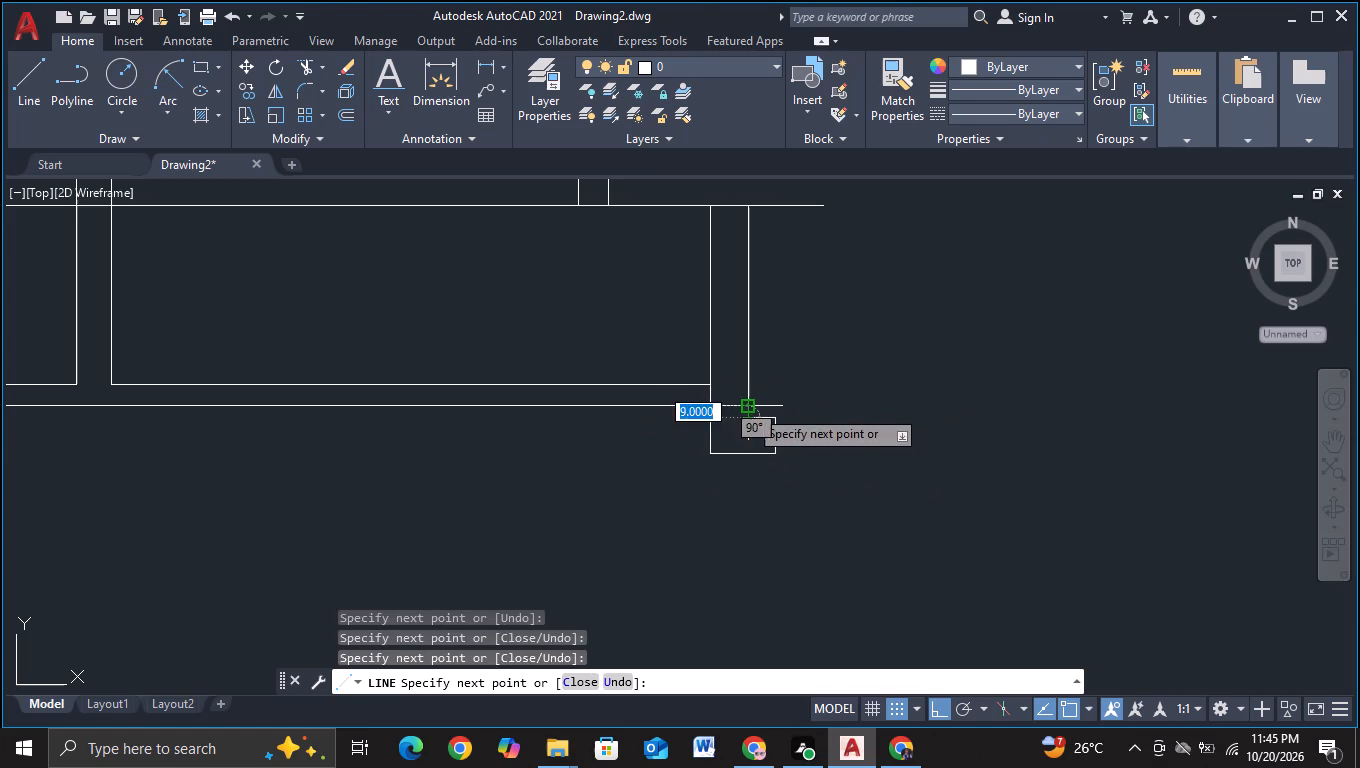
{"action": "left_click", "coordinate": [748, 408]}
{"action": "key", "text": "Escape"}
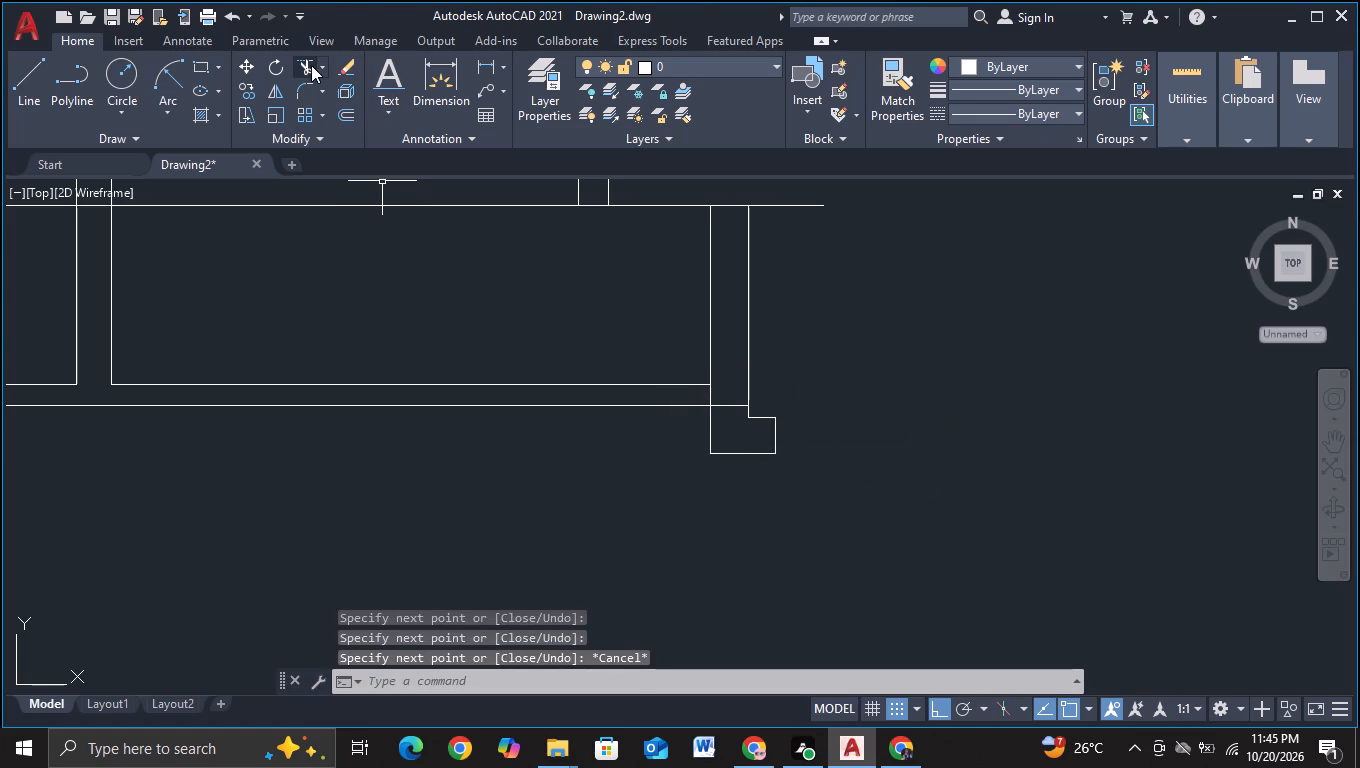
Trim the footing line between the two floor lines and the outer floor line crossing the end wall above the footing.
{"action": "left_click", "coordinate": [311, 65]}
{"action": "left_click_drag", "start_coordinate": [718, 397], "coordinate": [727, 393]}
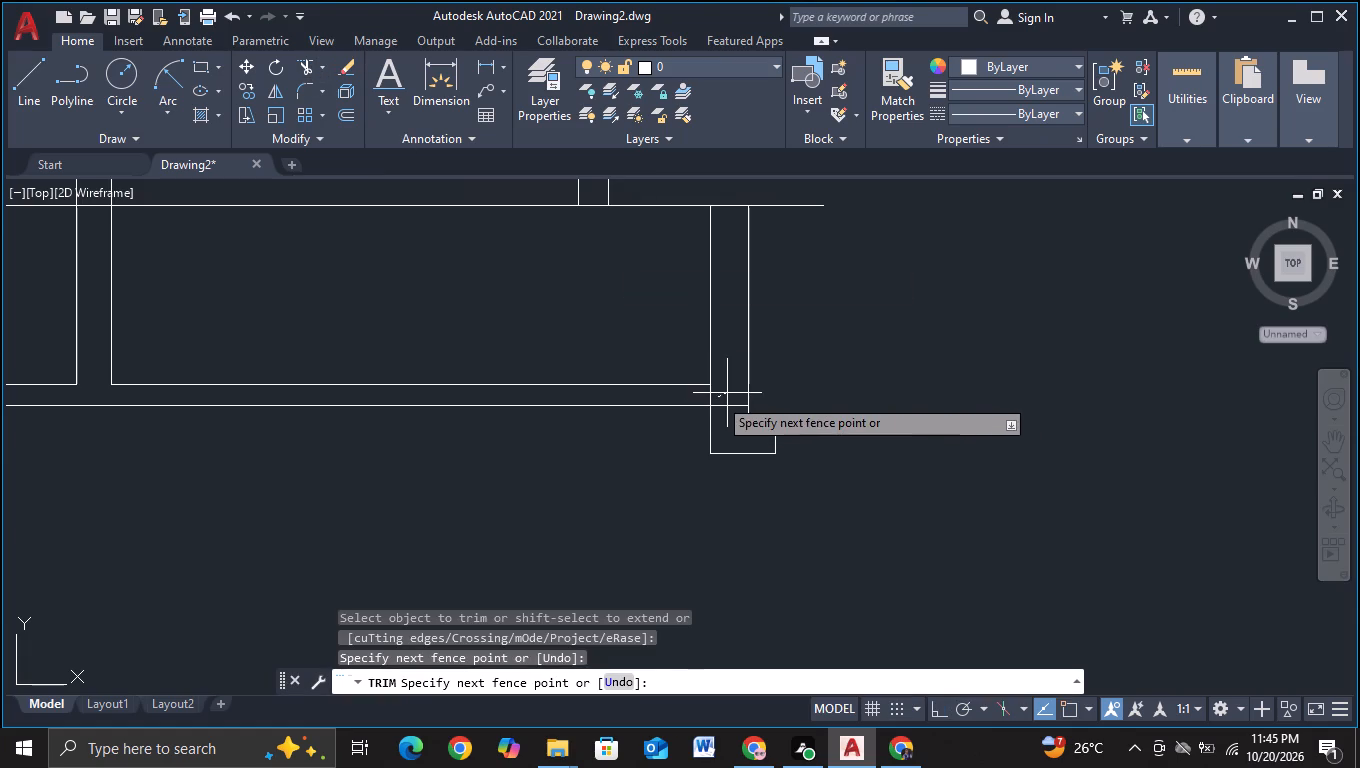
{"action": "left_click_drag", "start_coordinate": [727, 393], "coordinate": [691, 396]}
{"action": "left_click_drag", "start_coordinate": [730, 393], "coordinate": [731, 429]}
{"action": "scroll", "coordinate": [706, 495], "scroll_direction": "down", "scroll_amount": 1}
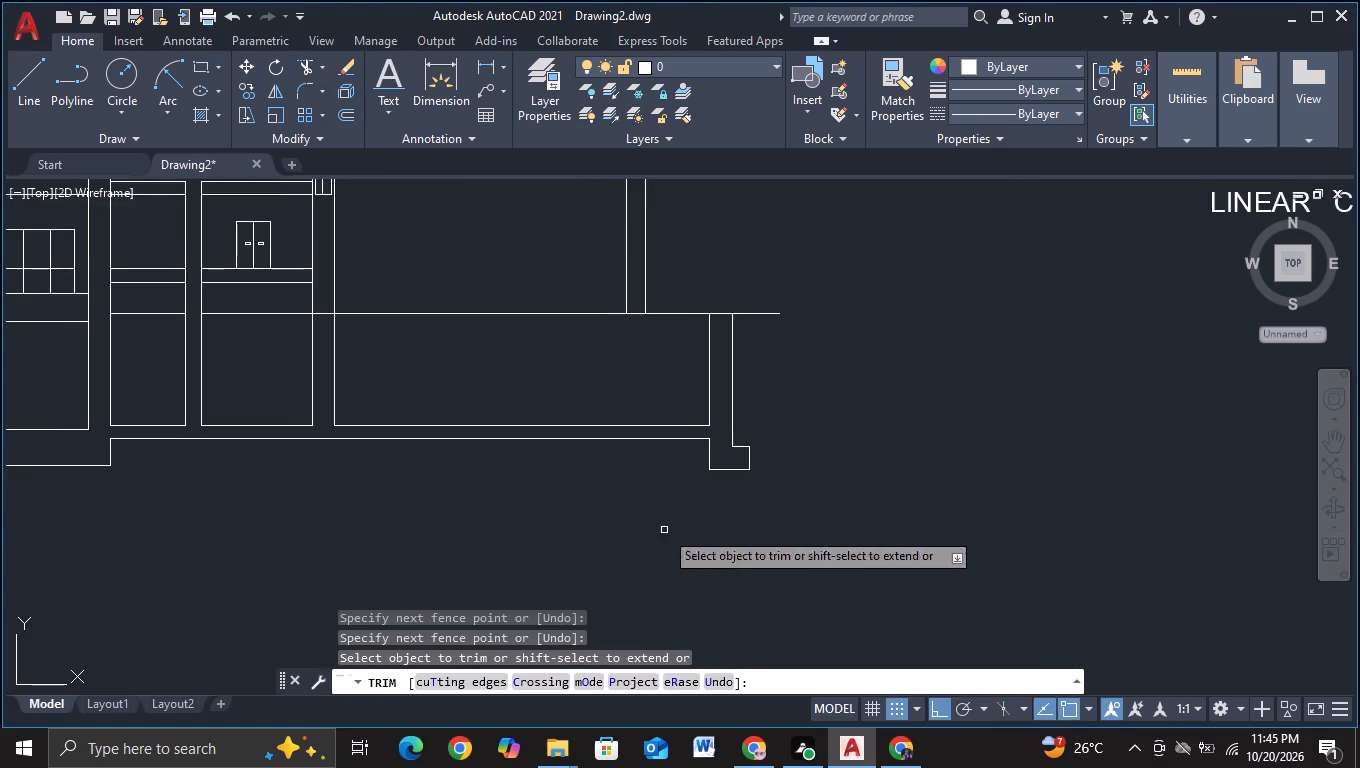
{"action": "middle_click_drag", "start_coordinate": [664, 530], "coordinate": [763, 483]}
{"action": "key", "text": "Escape"}
Draw a rectangular footing about 26 units wide below the shared basement wall, starting and ending at the wall's inner floor corners.
{"action": "middle_click_drag", "start_coordinate": [444, 500], "coordinate": [613, 468]}
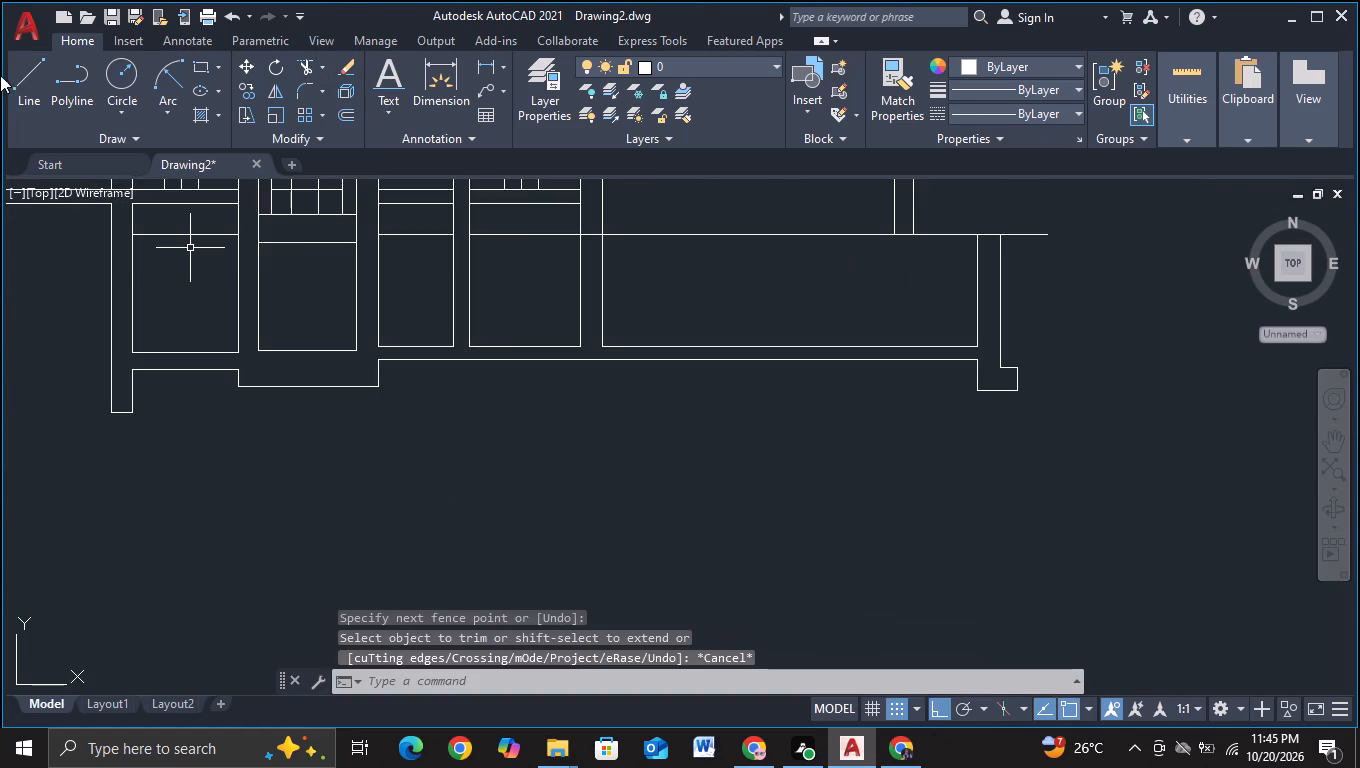
{"action": "left_click", "coordinate": [17, 82]}
{"action": "scroll", "coordinate": [693, 492], "scroll_direction": "up", "scroll_amount": 1}
{"action": "scroll", "coordinate": [597, 412], "scroll_direction": "up", "scroll_amount": 1}
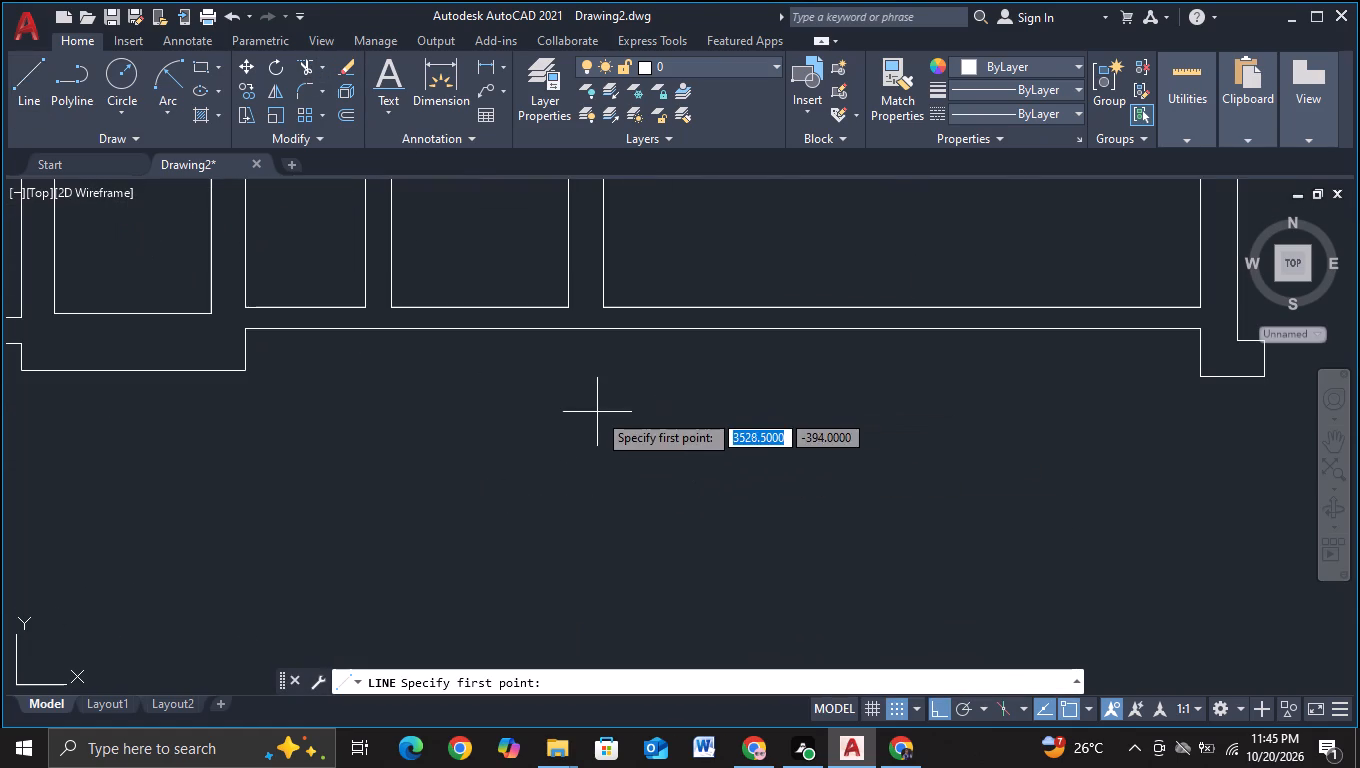
{"action": "left_click", "coordinate": [564, 313]}
{"action": "left_click", "coordinate": [564, 370]}
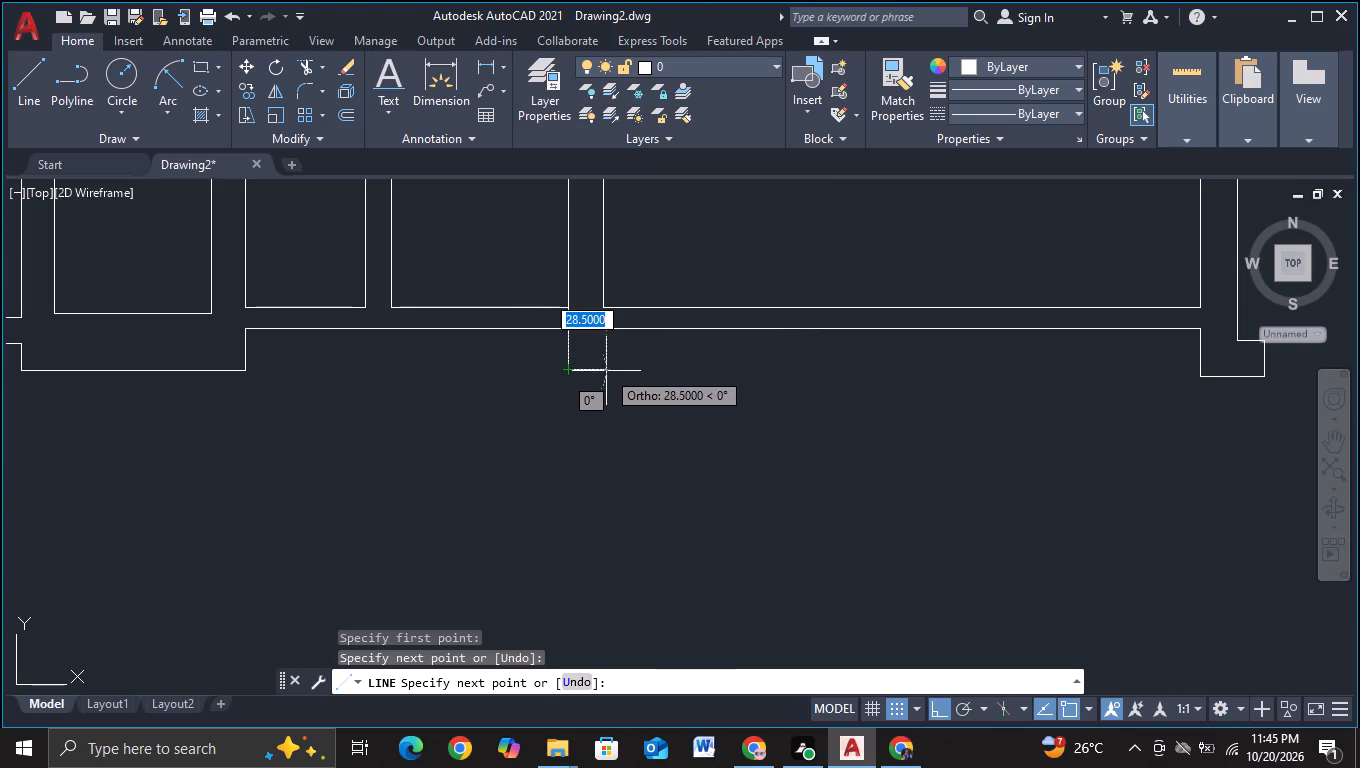
{"action": "left_click", "coordinate": [602, 365]}
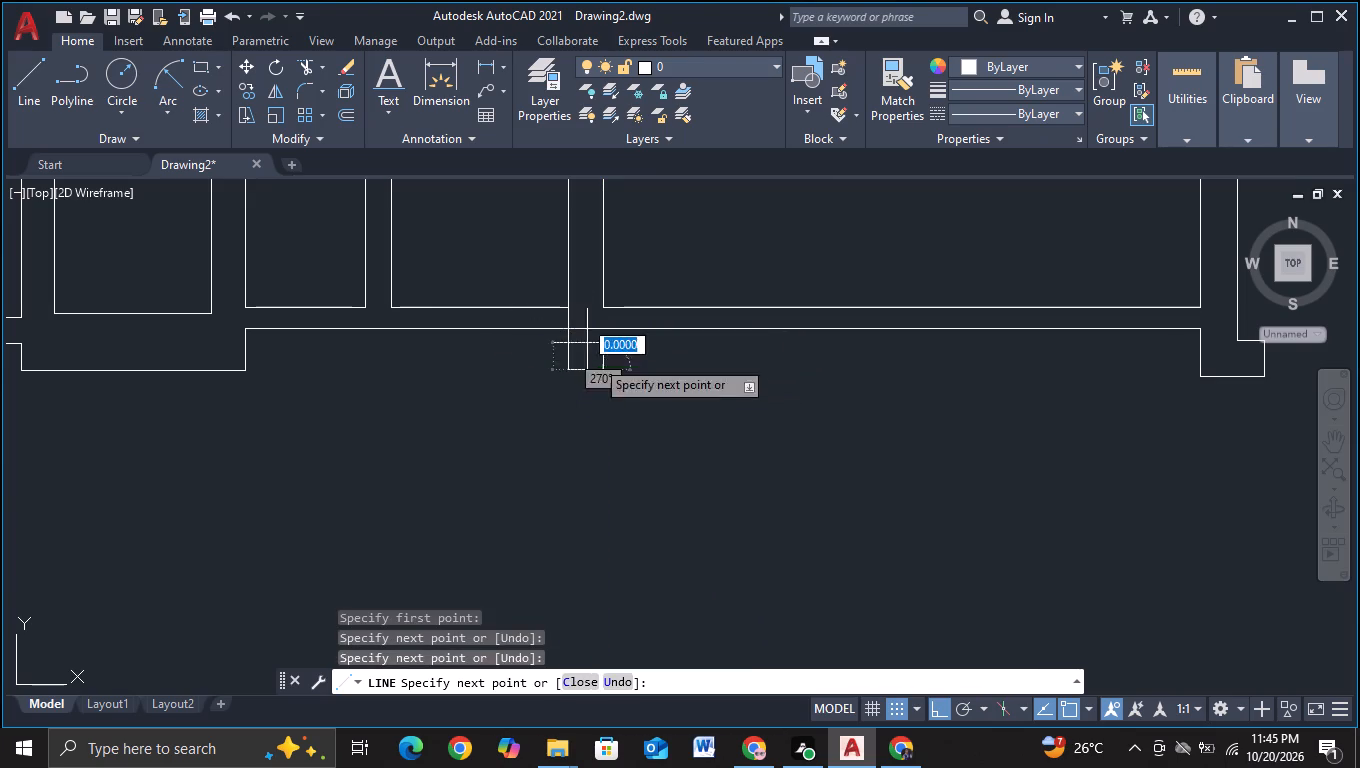
{"action": "left_click", "coordinate": [599, 305]}
{"action": "key", "text": "Escape"}
Trim the sides of the shared wall's footing where they run between the inner and outer basement floor lines.
{"action": "left_click_drag", "start_coordinate": [297, 69], "coordinate": [306, 76]}
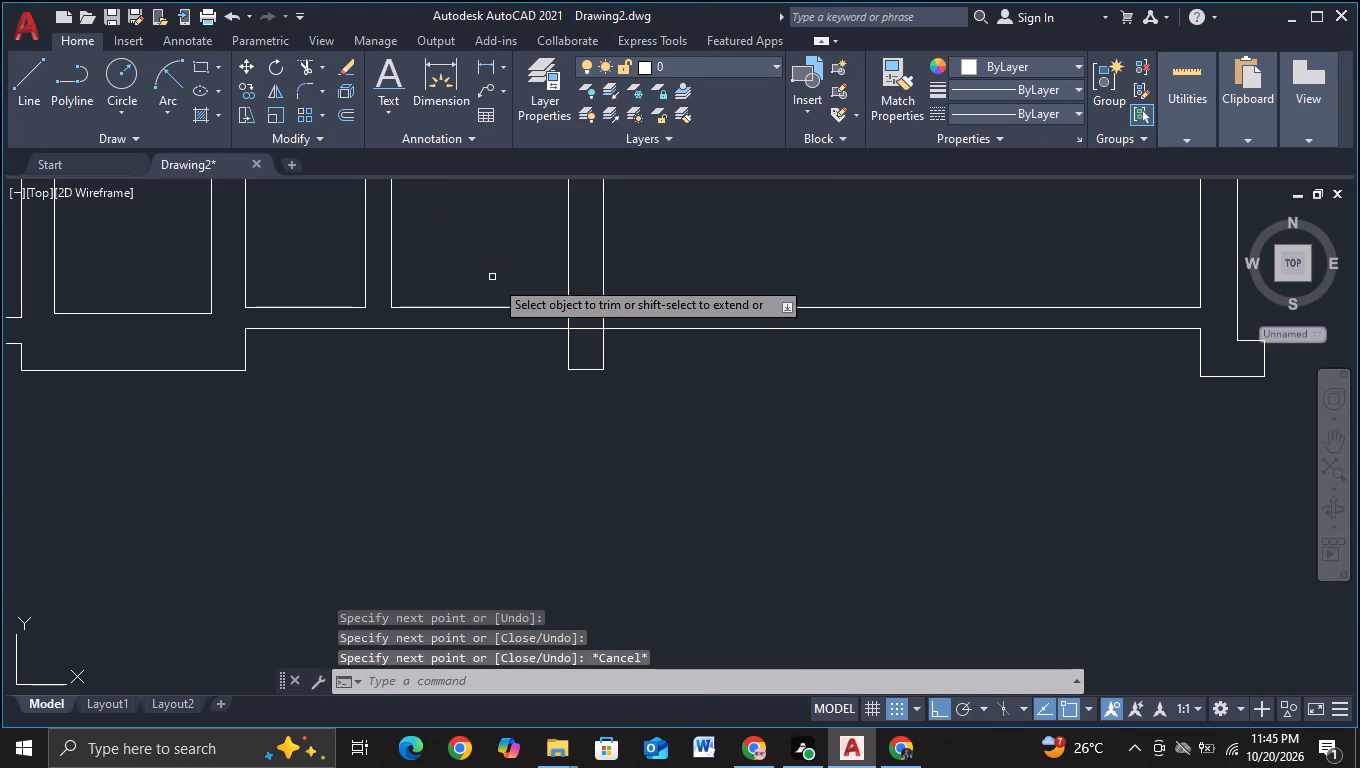
{"action": "left_click", "coordinate": [552, 314]}
{"action": "left_click", "coordinate": [604, 323]}
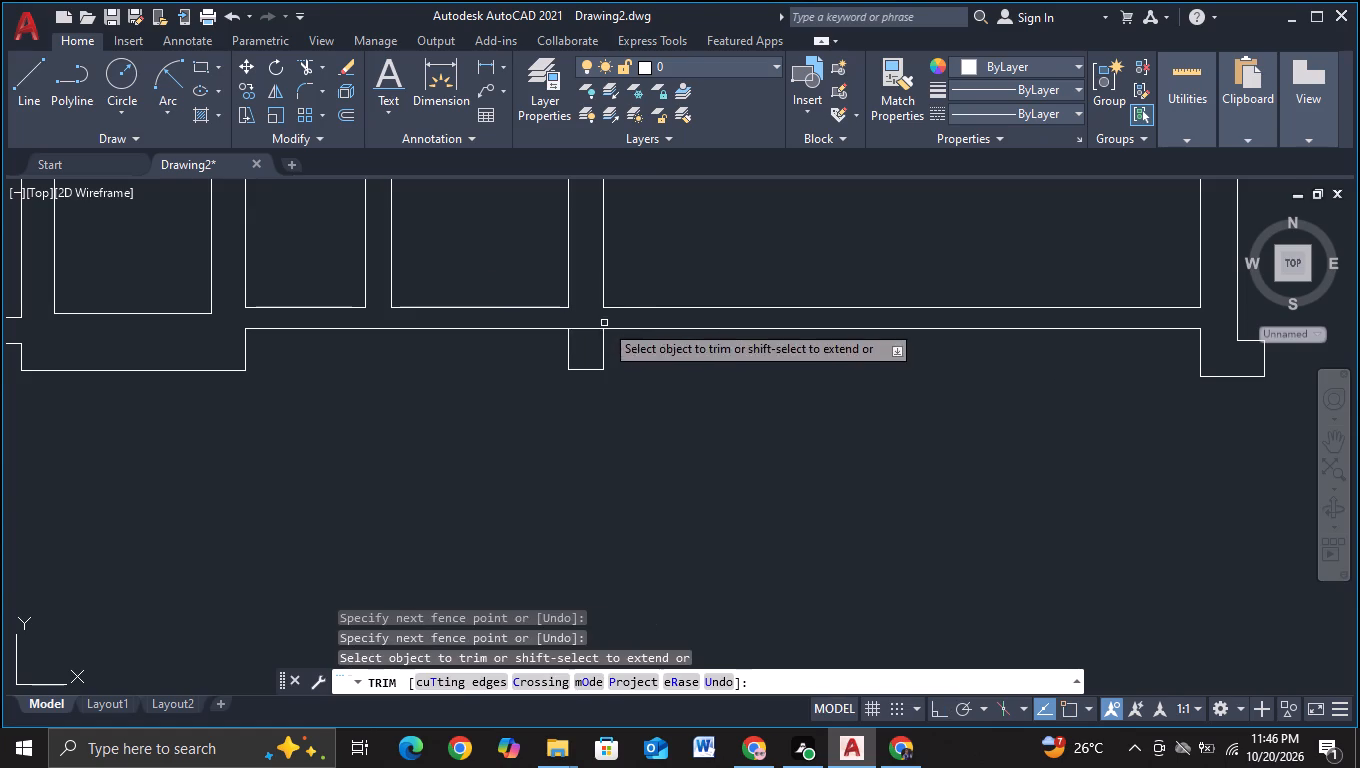
{"action": "scroll", "coordinate": [669, 437], "scroll_direction": "down", "scroll_amount": 2}
{"action": "middle_click_drag", "start_coordinate": [658, 506], "coordinate": [552, 521]}
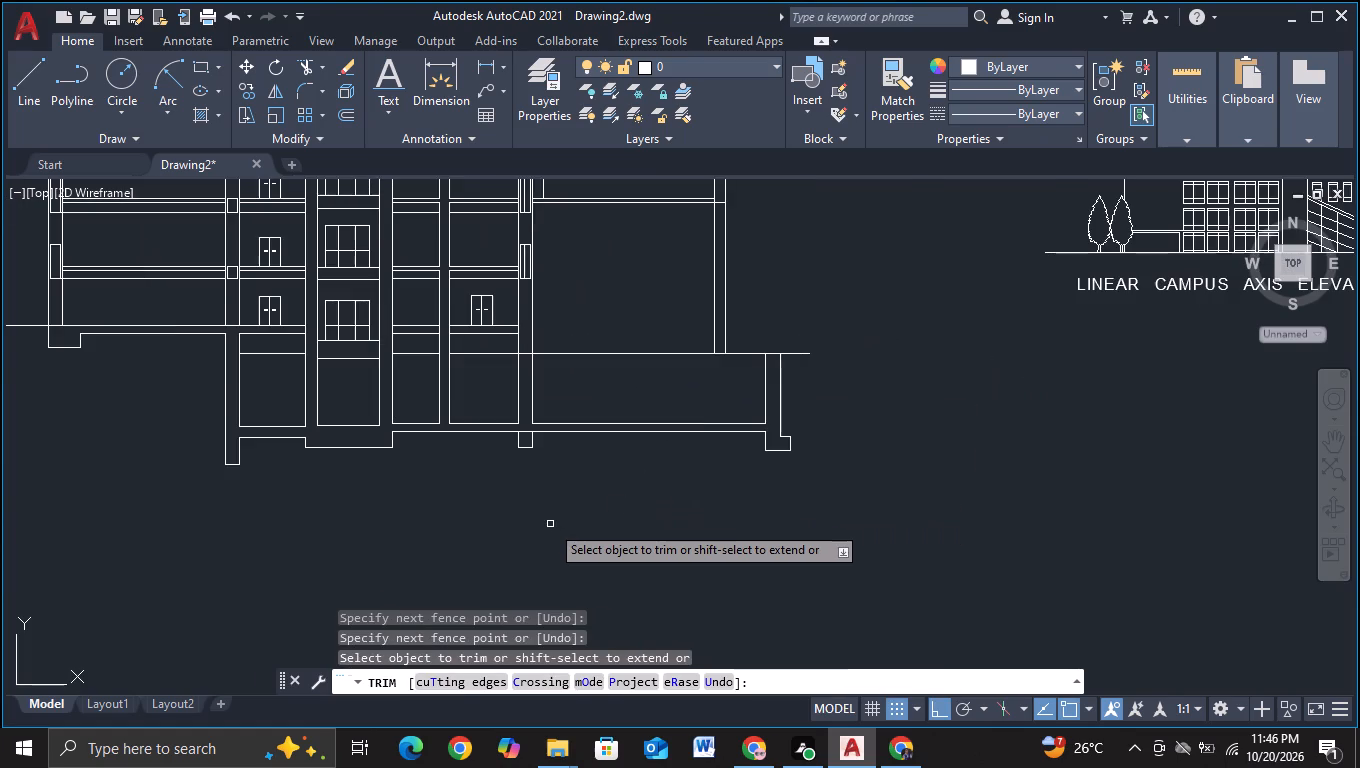
{"action": "scroll", "coordinate": [550, 524], "scroll_direction": "down", "scroll_amount": 1}
{"action": "middle_click_drag", "start_coordinate": [555, 530], "coordinate": [581, 488]}
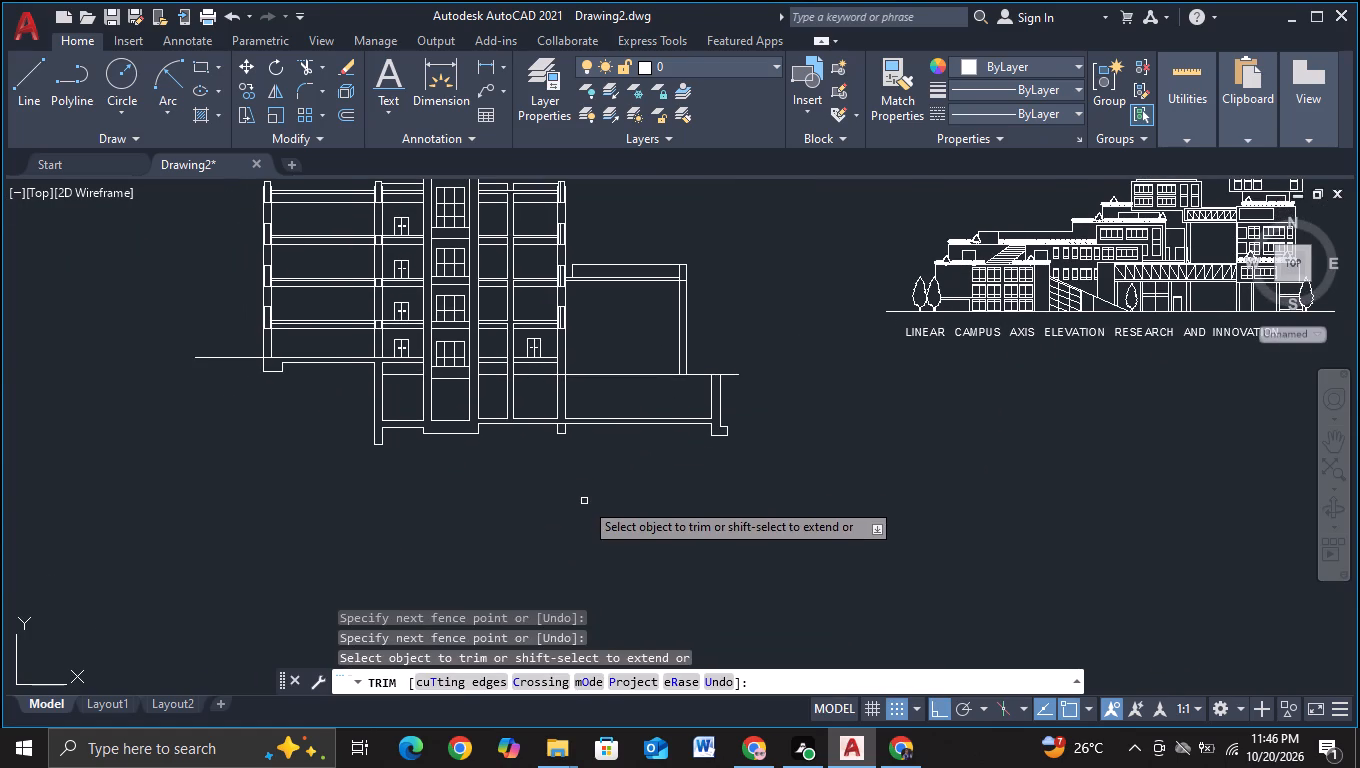
{"action": "middle_click_drag", "start_coordinate": [580, 500], "coordinate": [459, 530]}
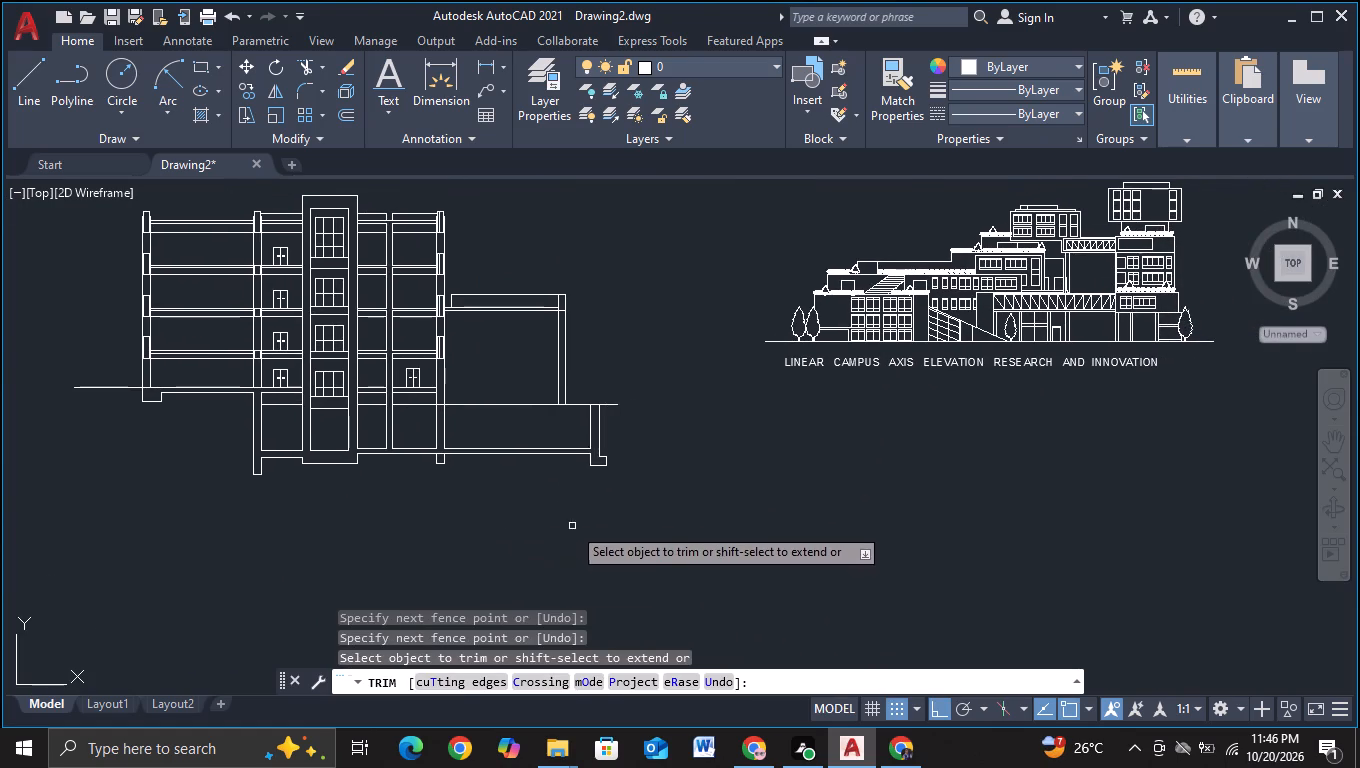
{"action": "middle_click_drag", "start_coordinate": [686, 497], "coordinate": [661, 588]}
{"action": "key", "text": "Escape"}
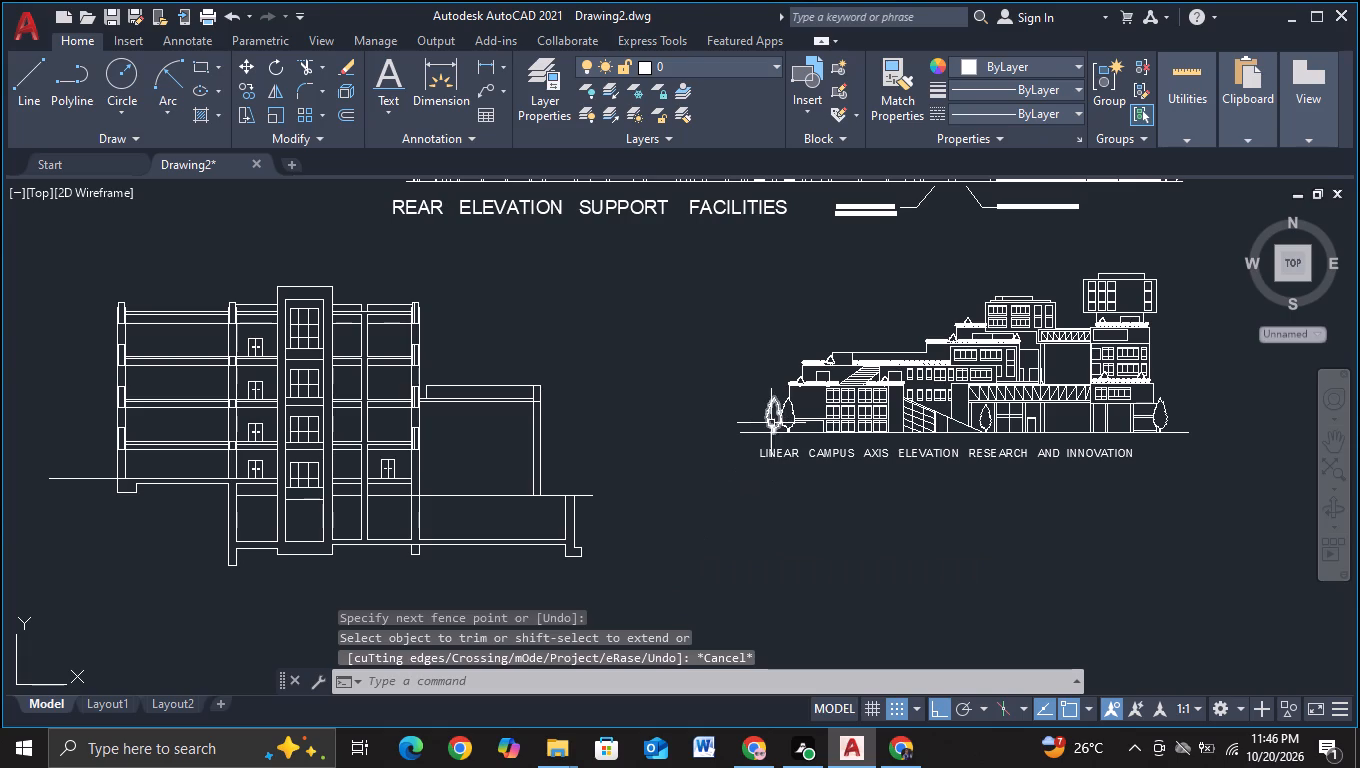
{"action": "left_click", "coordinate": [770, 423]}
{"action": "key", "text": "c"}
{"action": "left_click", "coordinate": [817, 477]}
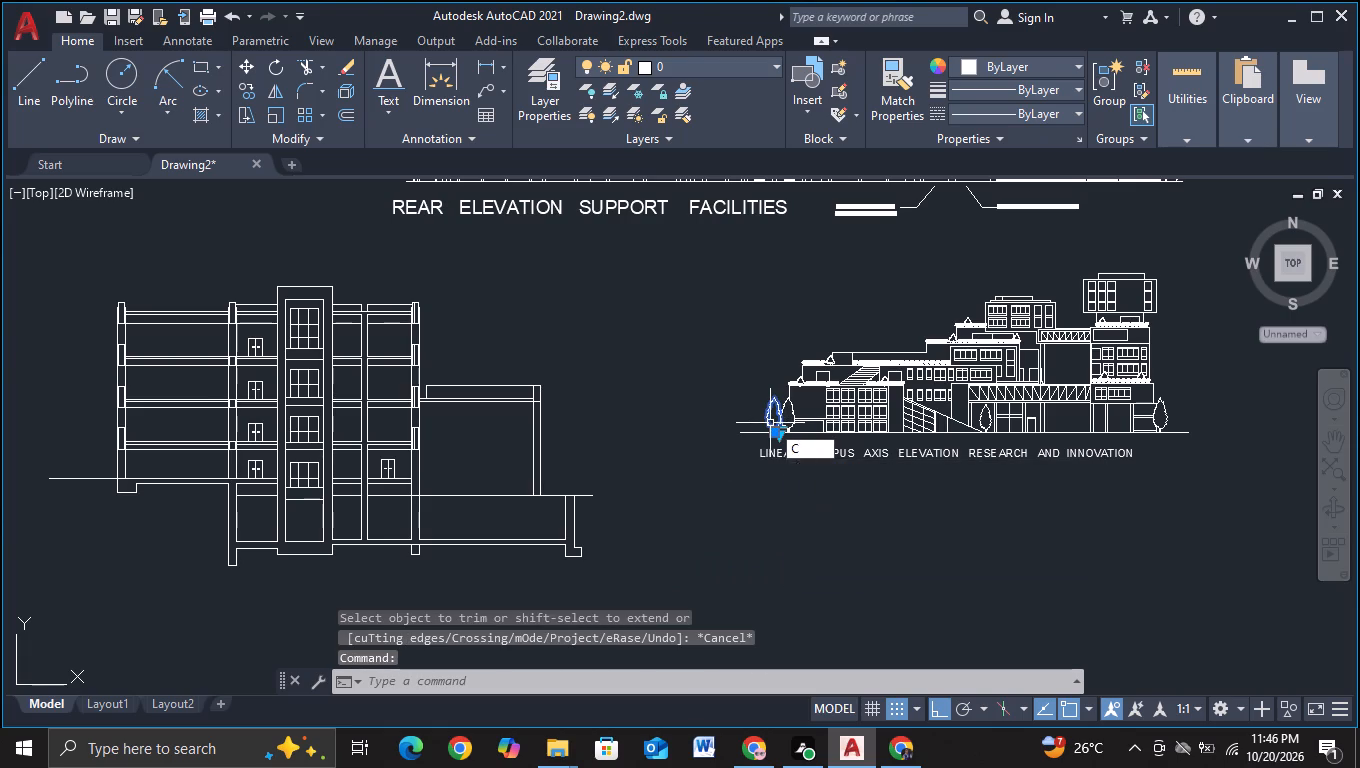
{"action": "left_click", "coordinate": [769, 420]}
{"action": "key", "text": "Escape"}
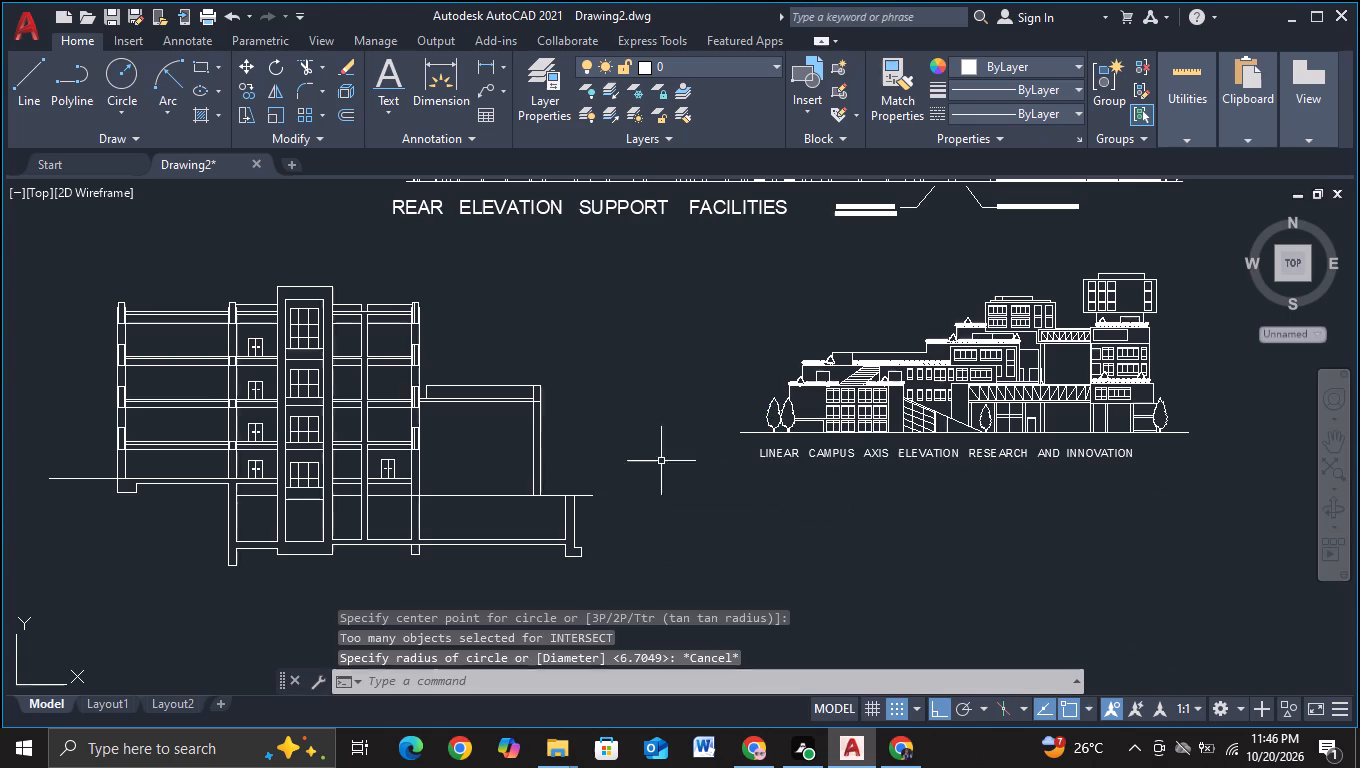
Copy the outermost tree of the linear campus axis elevation by its trunk base to just above the ground line beside the side extension, with Ortho off.
{"action": "left_click", "coordinate": [769, 419]}
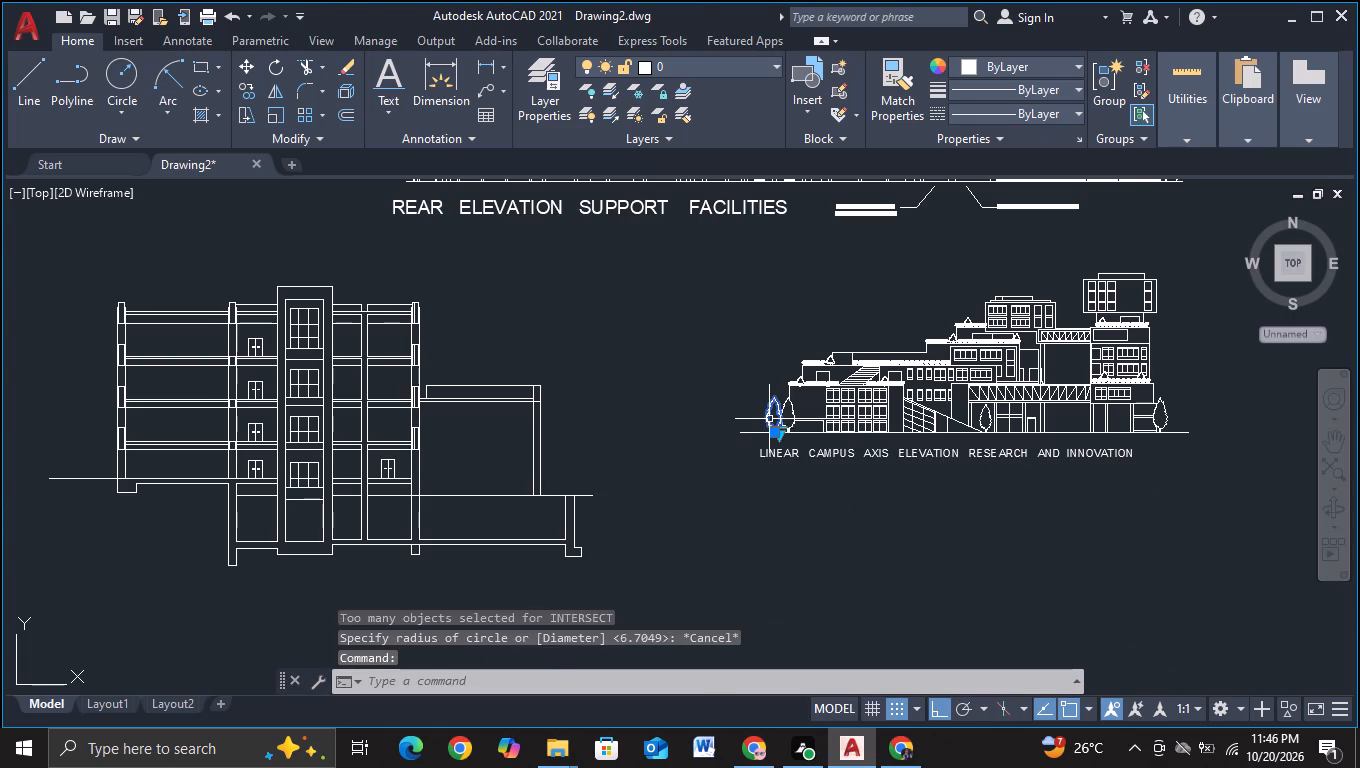
{"action": "key", "text": "c"}
{"action": "left_click", "coordinate": [791, 487]}
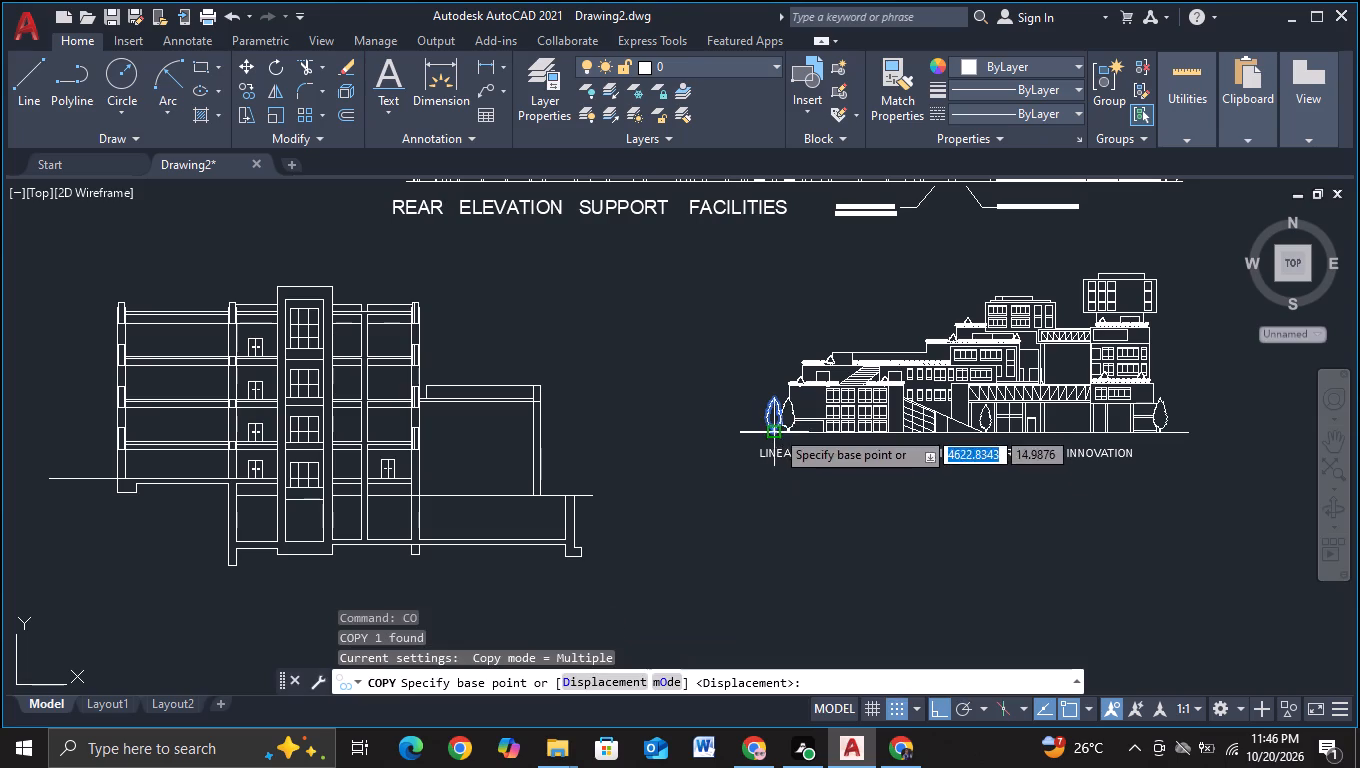
{"action": "left_click", "coordinate": [775, 429]}
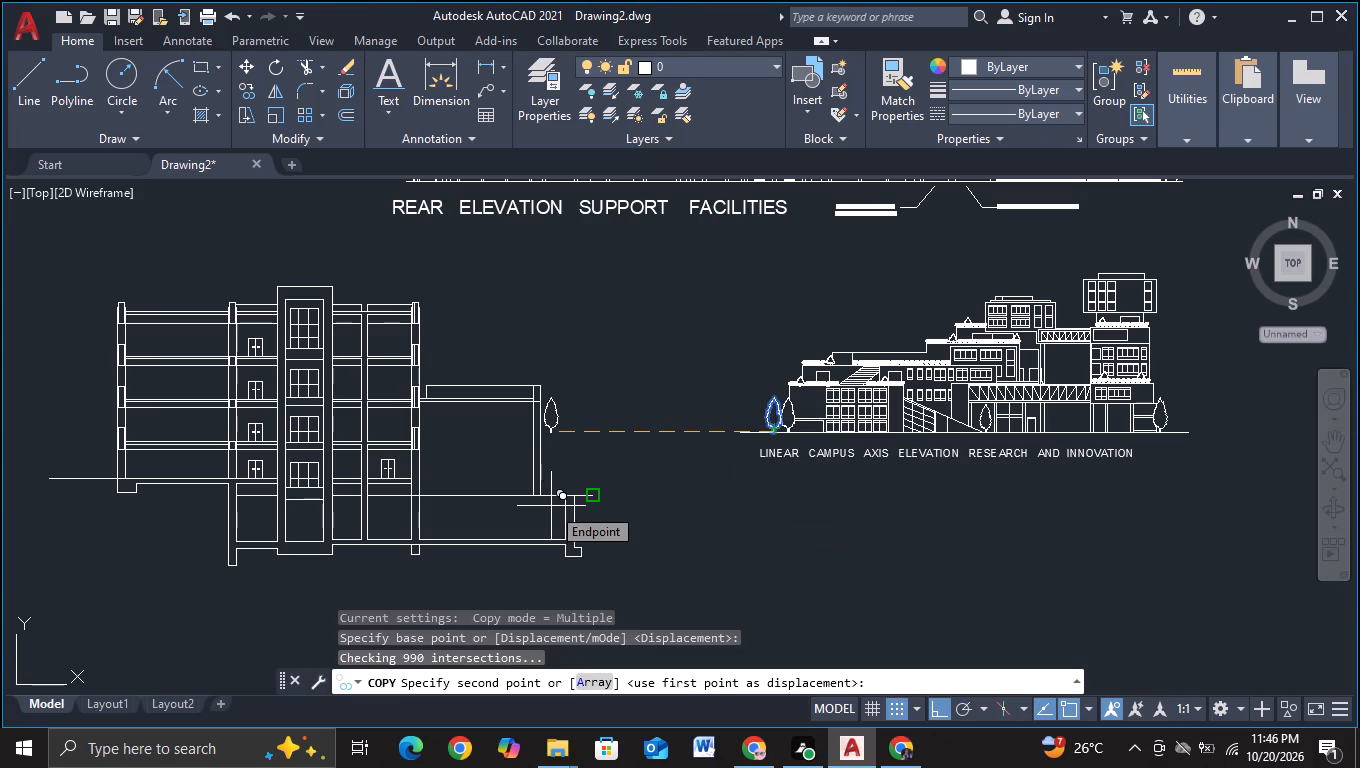
{"action": "key", "text": "F8"}
{"action": "scroll", "coordinate": [556, 528], "scroll_direction": "up", "scroll_amount": 2}
{"action": "scroll", "coordinate": [543, 445], "scroll_direction": "up", "scroll_amount": 1}
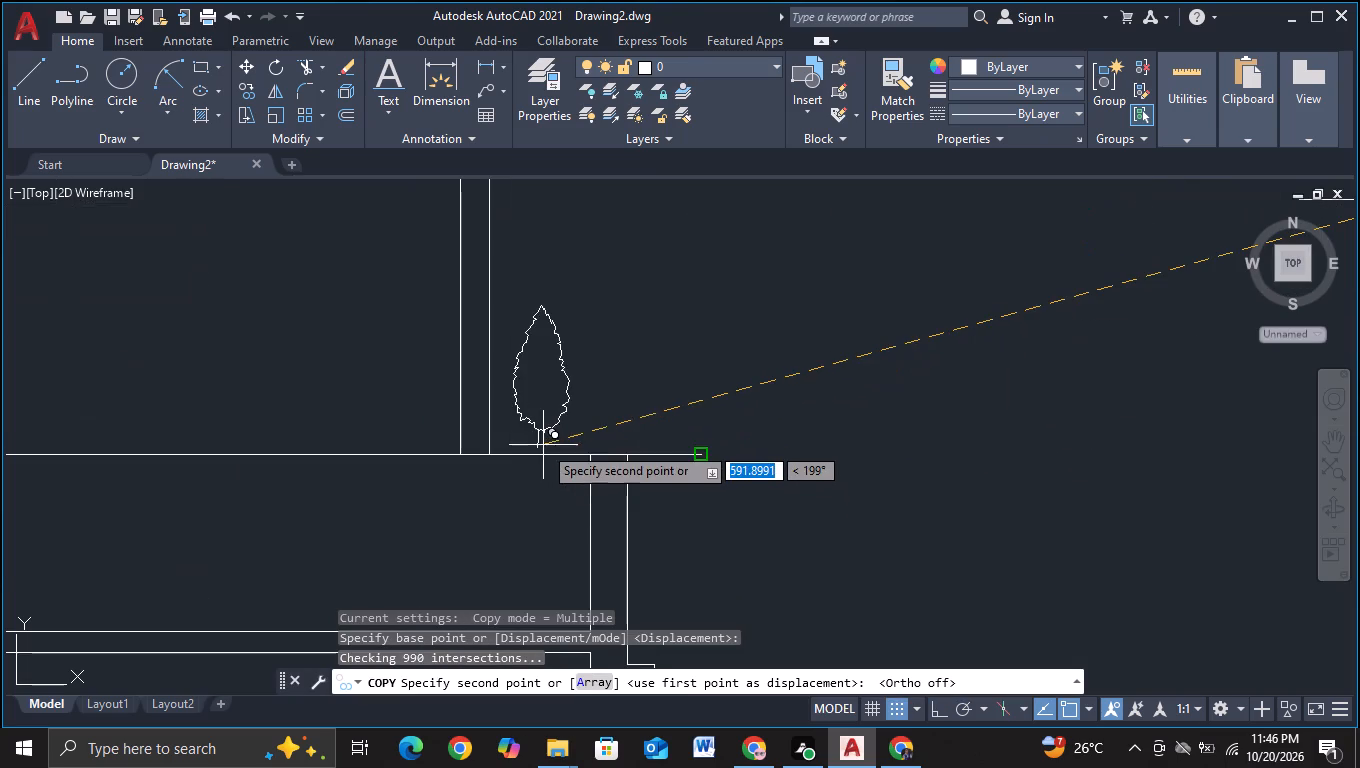
{"action": "left_click", "coordinate": [573, 418]}
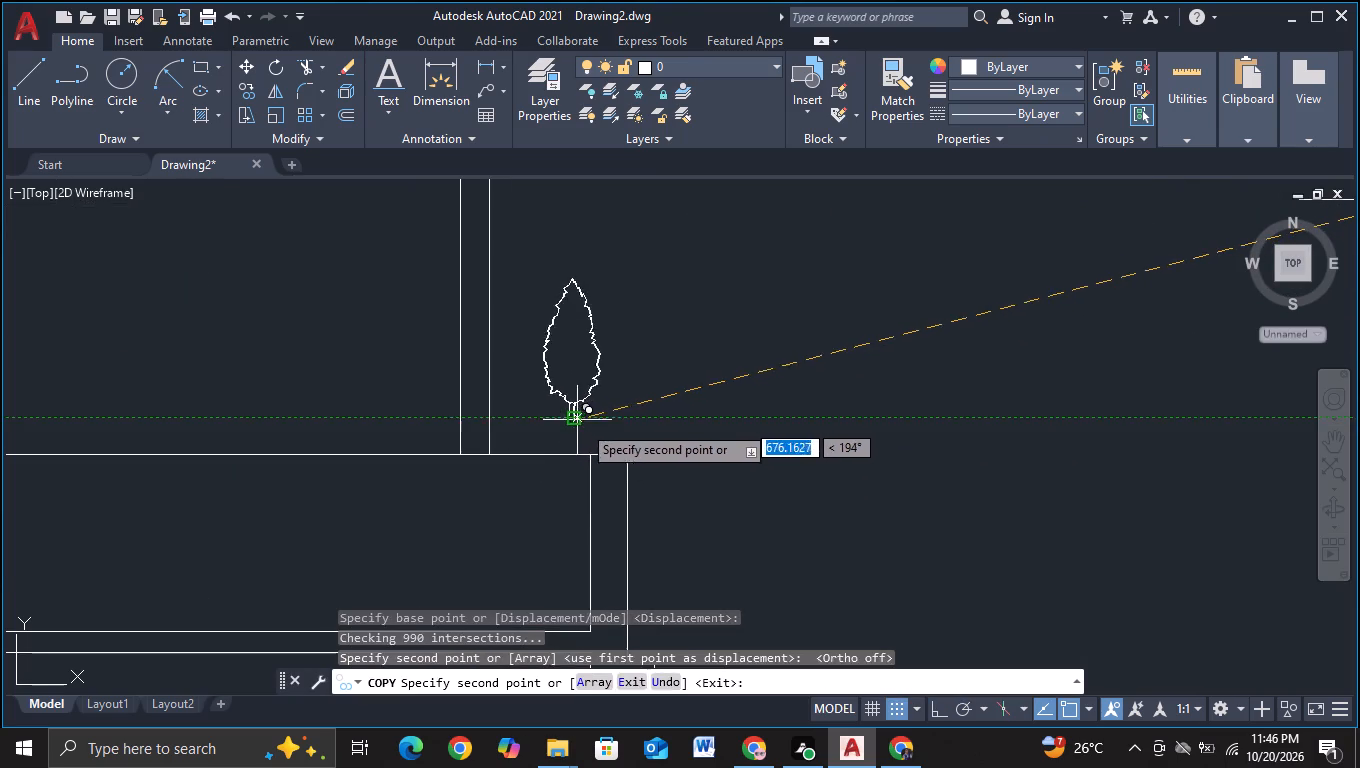
{"action": "key", "text": "Escape"}
Scale the copied tree up about 2.6 times from a point inside its crown.
{"action": "left_click", "coordinate": [591, 382]}
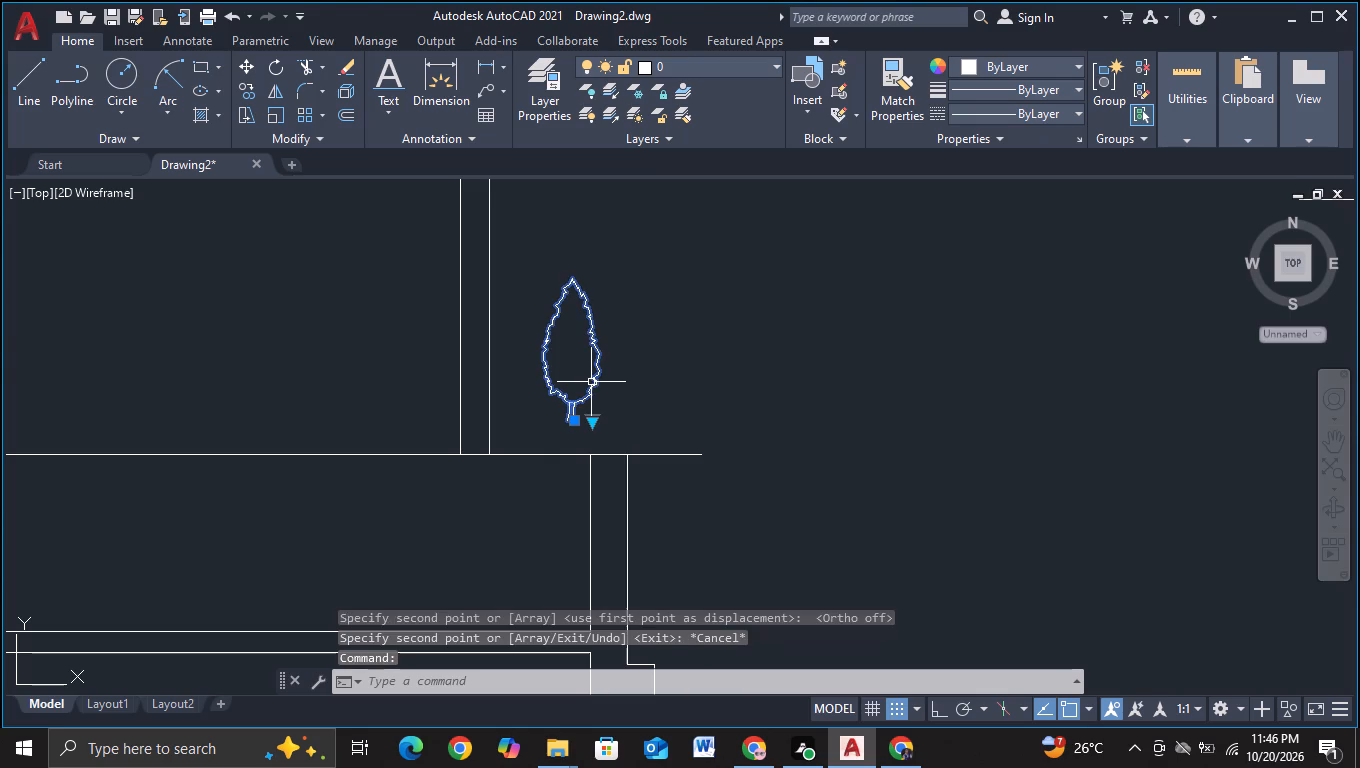
{"action": "key", "text": "s"}
{"action": "left_click", "coordinate": [658, 438]}
{"action": "left_click", "coordinate": [567, 359]}
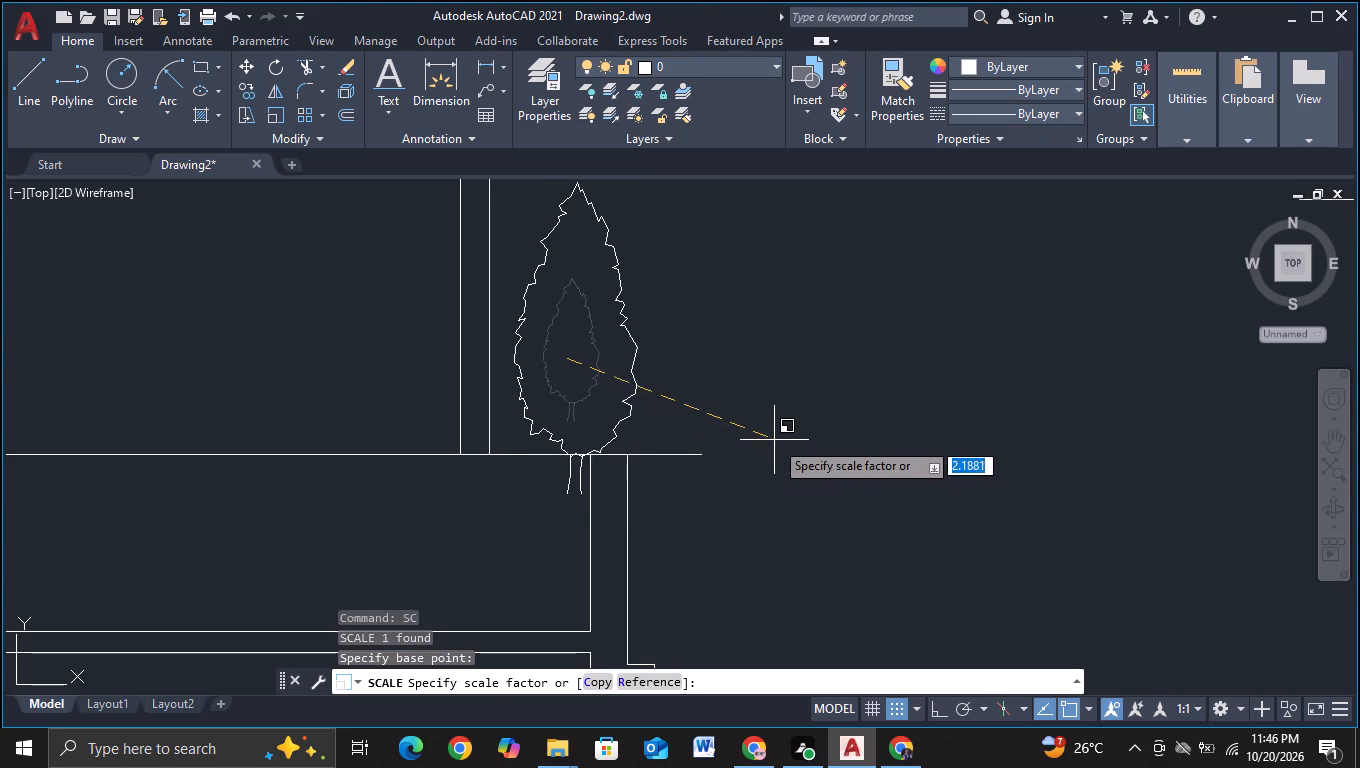
{"action": "left_click", "coordinate": [813, 461]}
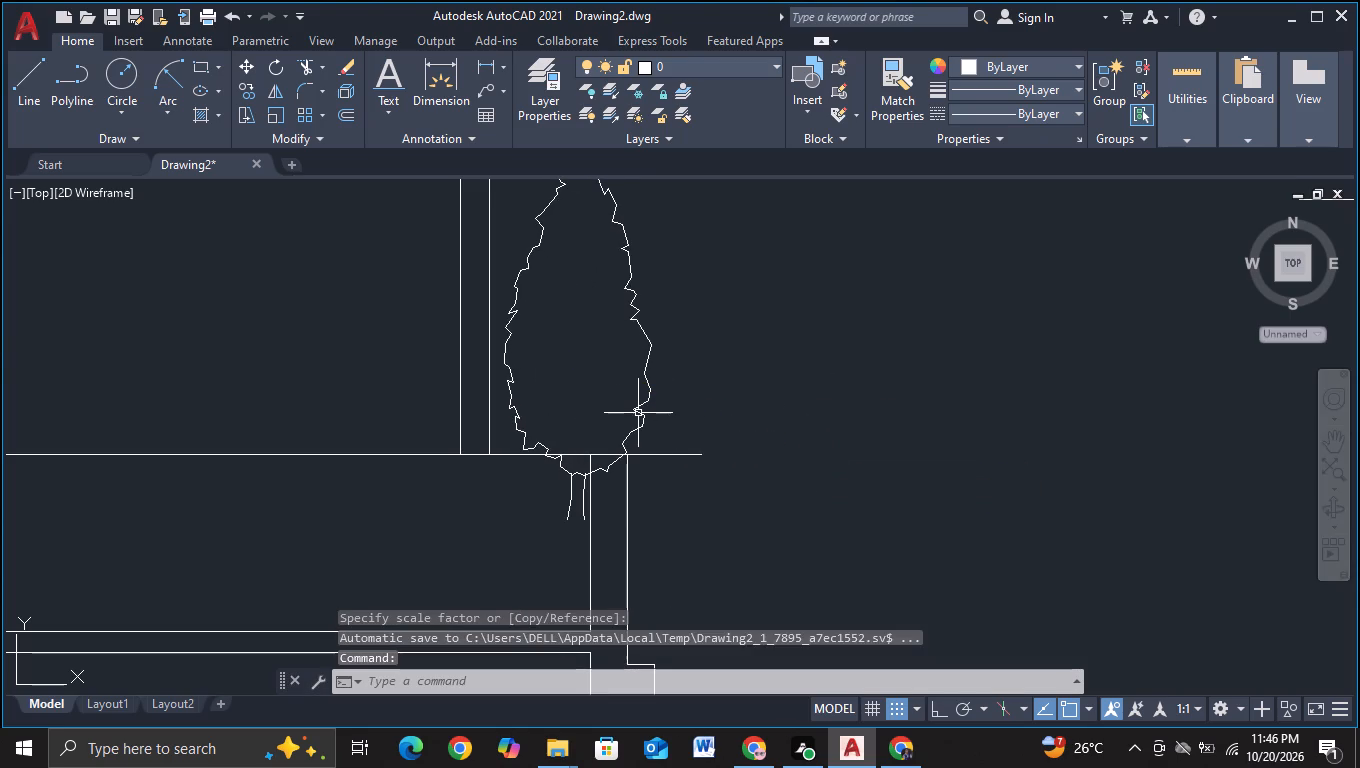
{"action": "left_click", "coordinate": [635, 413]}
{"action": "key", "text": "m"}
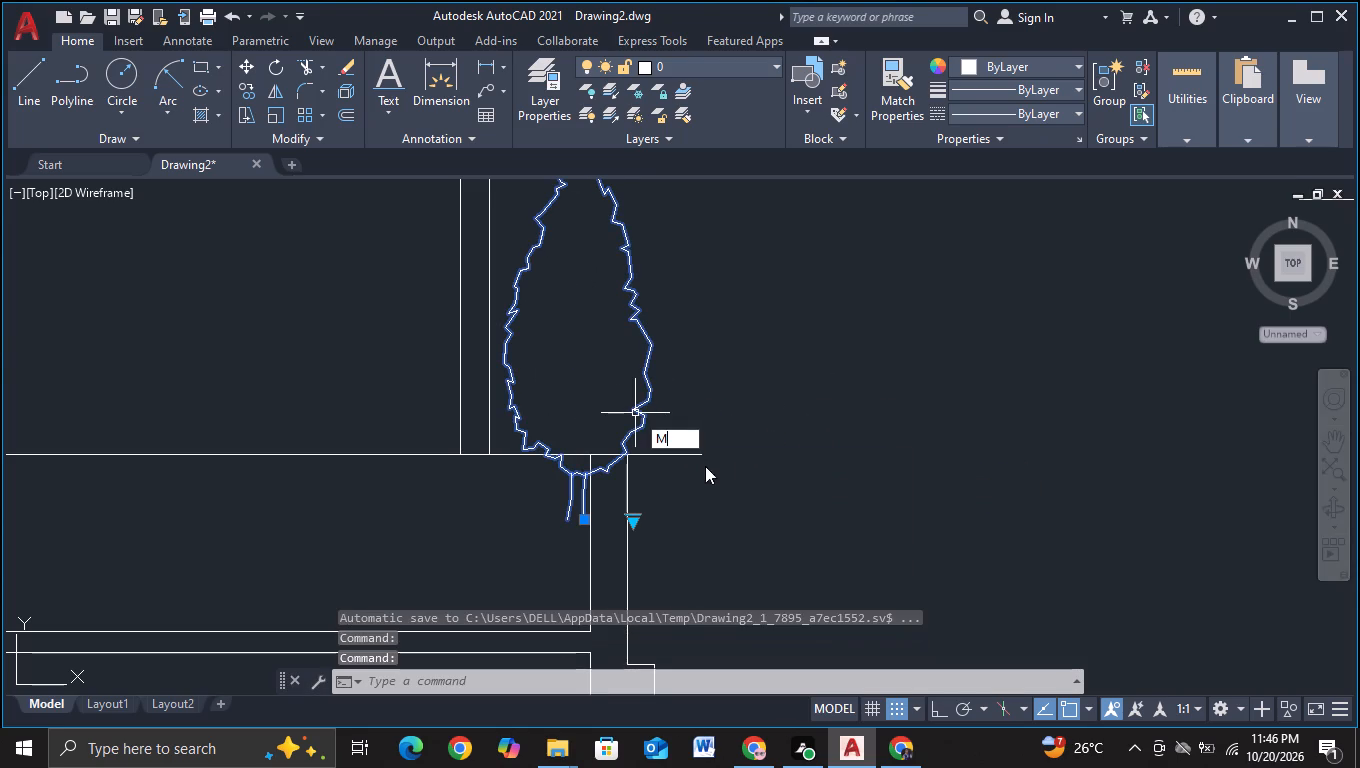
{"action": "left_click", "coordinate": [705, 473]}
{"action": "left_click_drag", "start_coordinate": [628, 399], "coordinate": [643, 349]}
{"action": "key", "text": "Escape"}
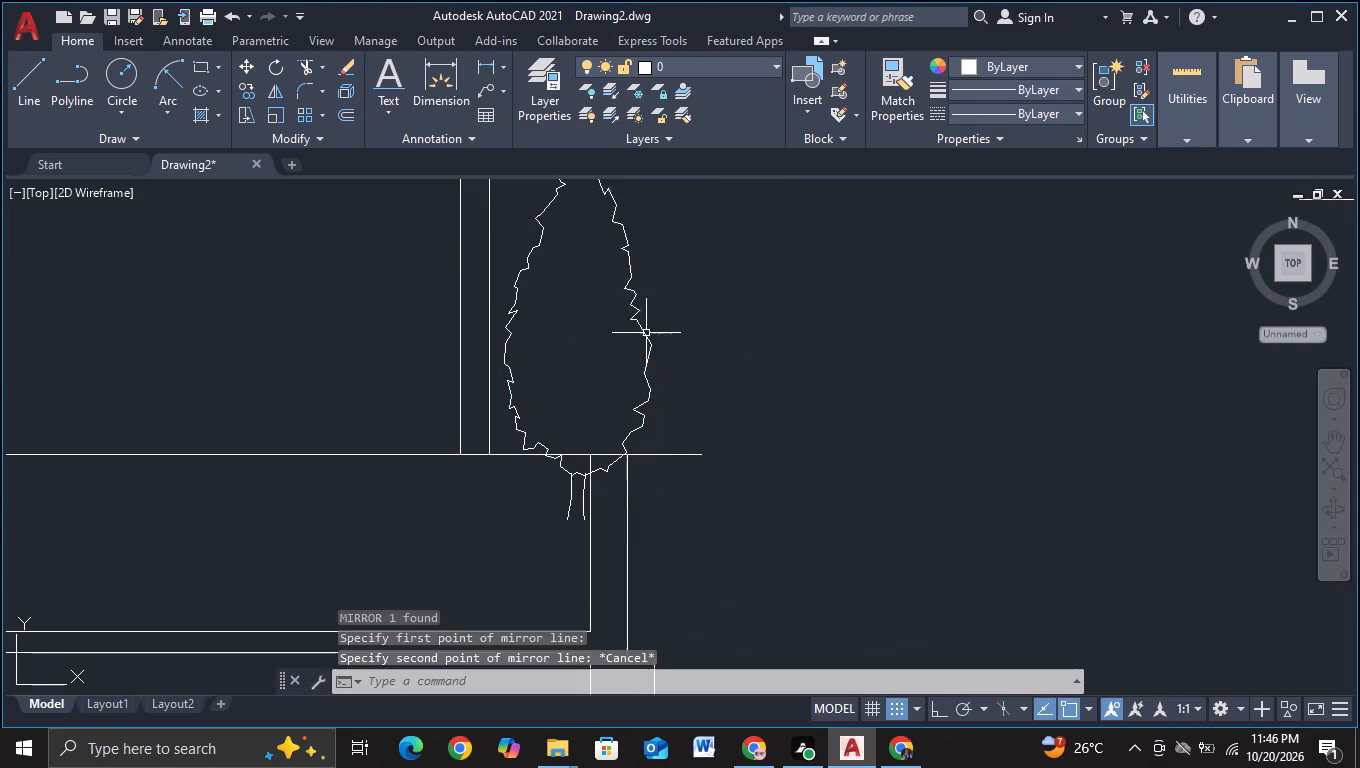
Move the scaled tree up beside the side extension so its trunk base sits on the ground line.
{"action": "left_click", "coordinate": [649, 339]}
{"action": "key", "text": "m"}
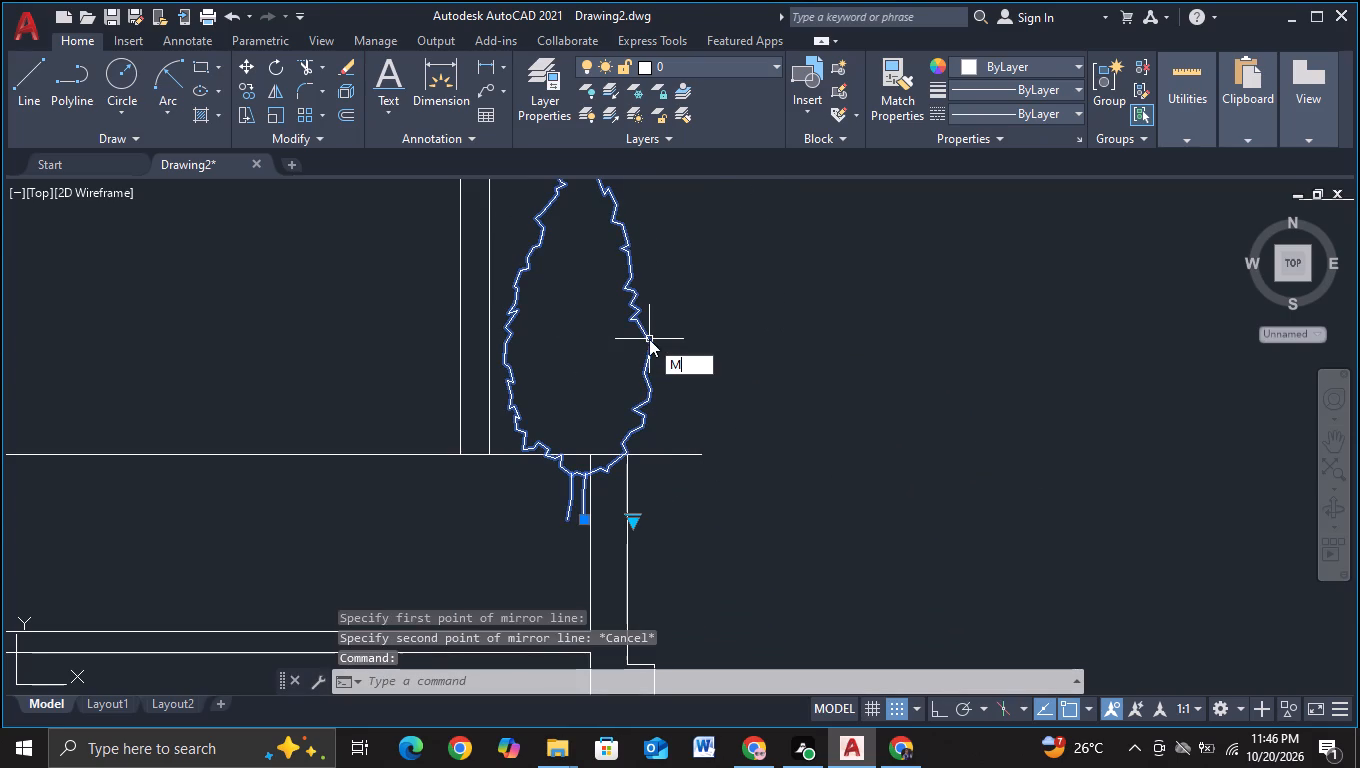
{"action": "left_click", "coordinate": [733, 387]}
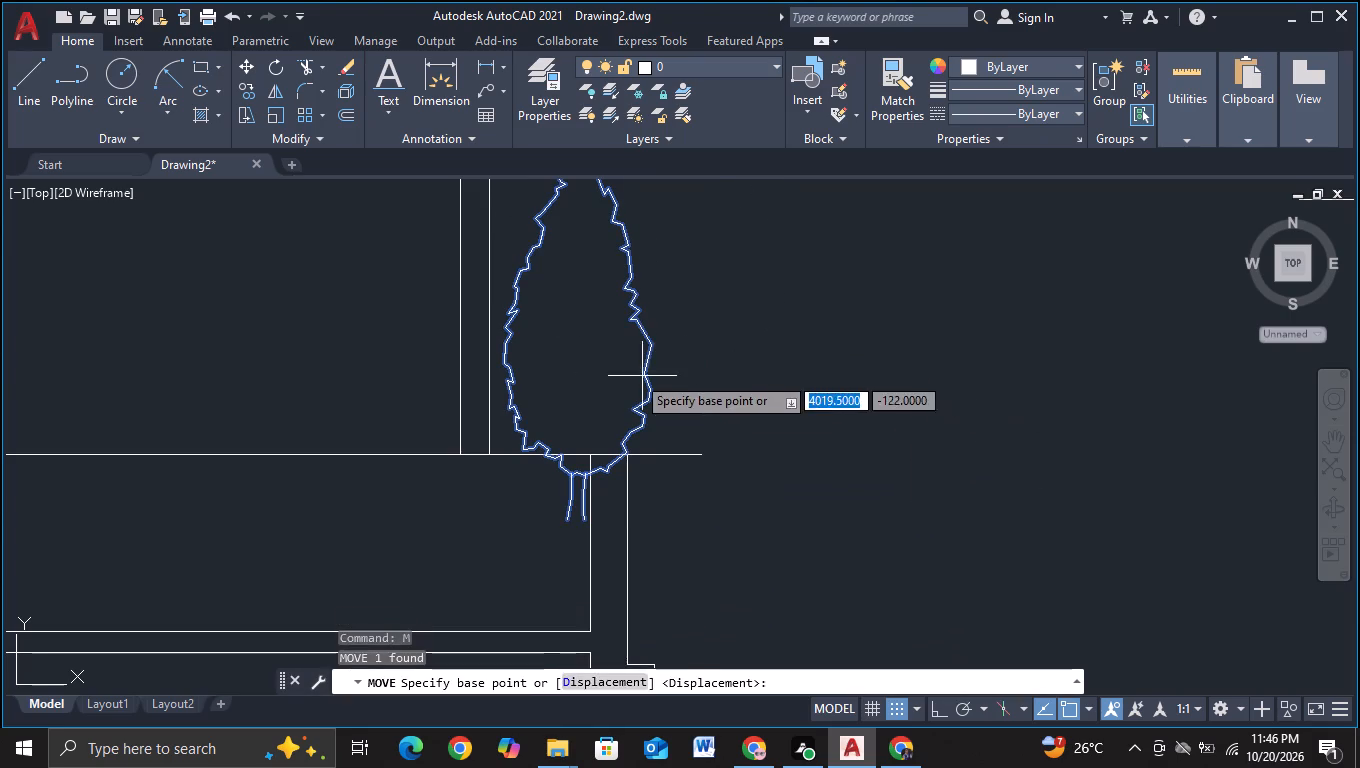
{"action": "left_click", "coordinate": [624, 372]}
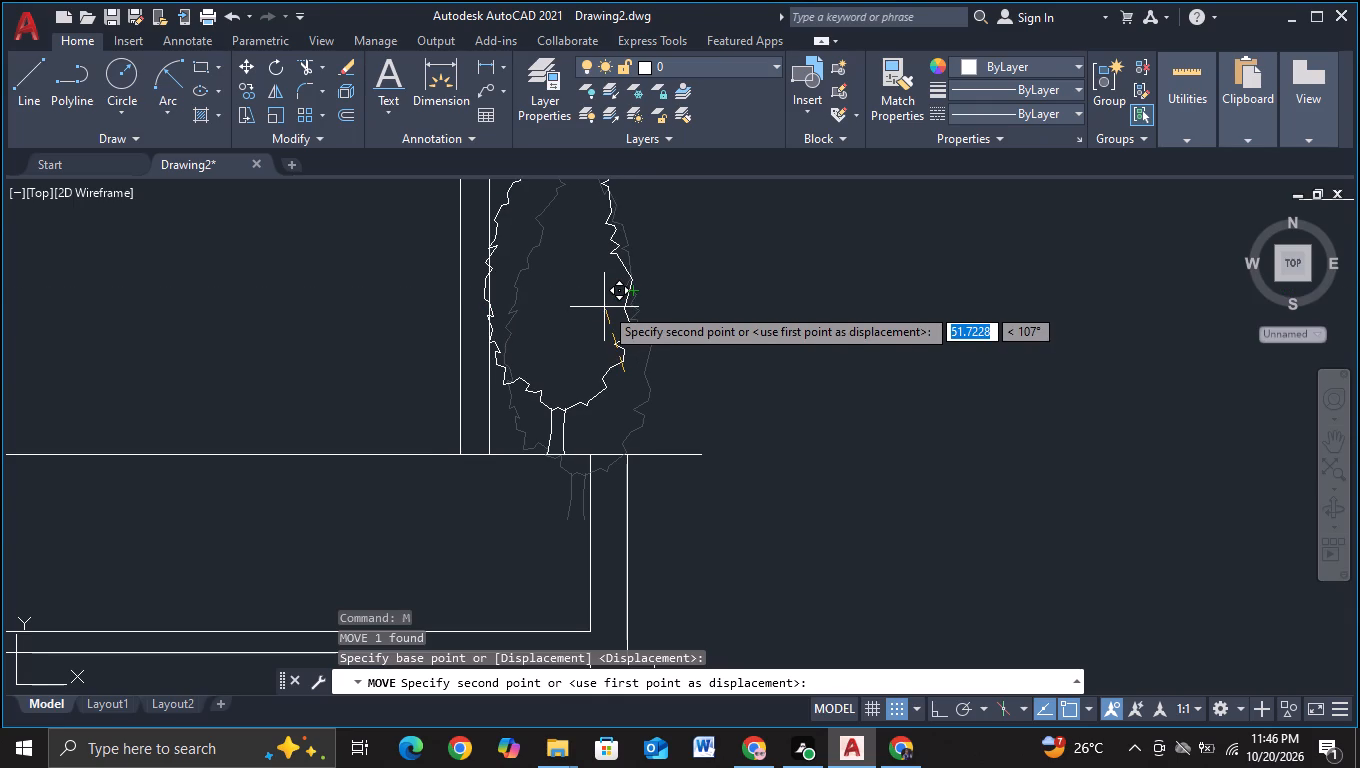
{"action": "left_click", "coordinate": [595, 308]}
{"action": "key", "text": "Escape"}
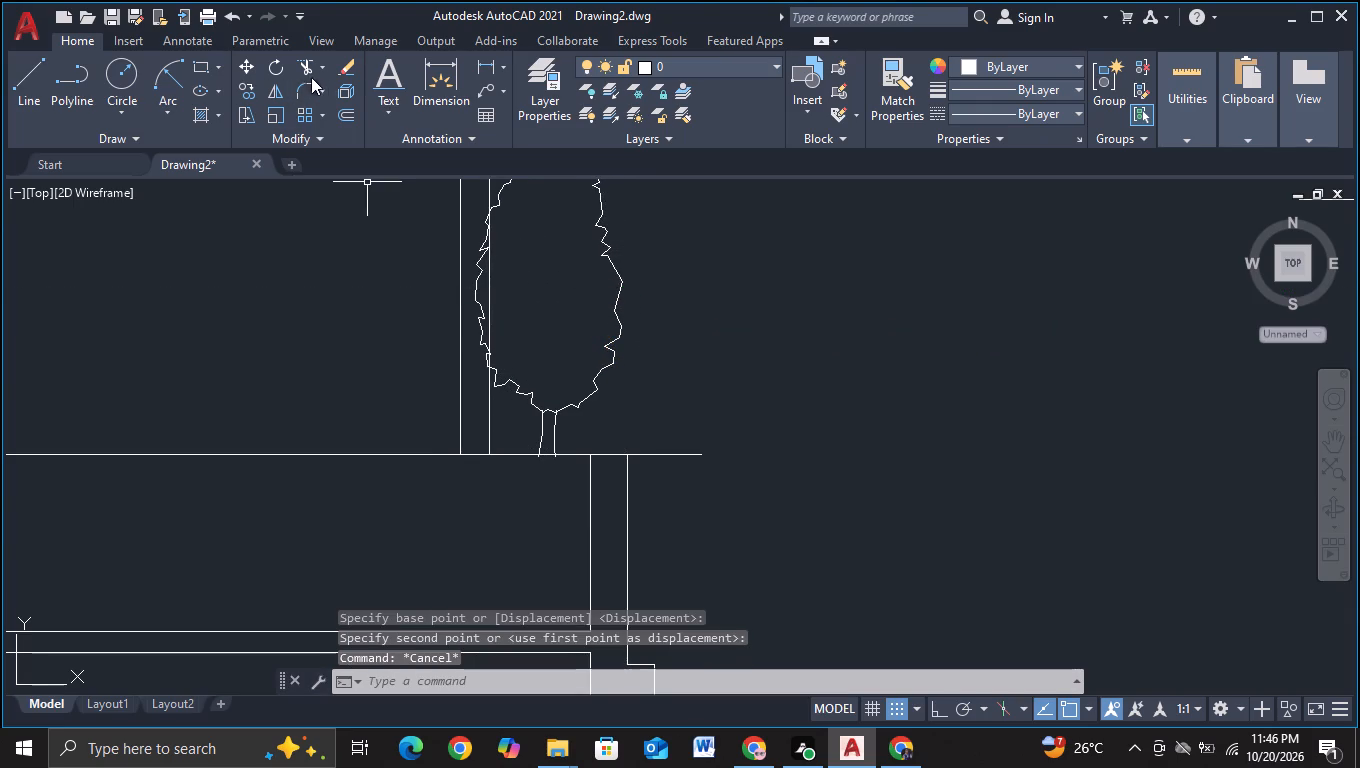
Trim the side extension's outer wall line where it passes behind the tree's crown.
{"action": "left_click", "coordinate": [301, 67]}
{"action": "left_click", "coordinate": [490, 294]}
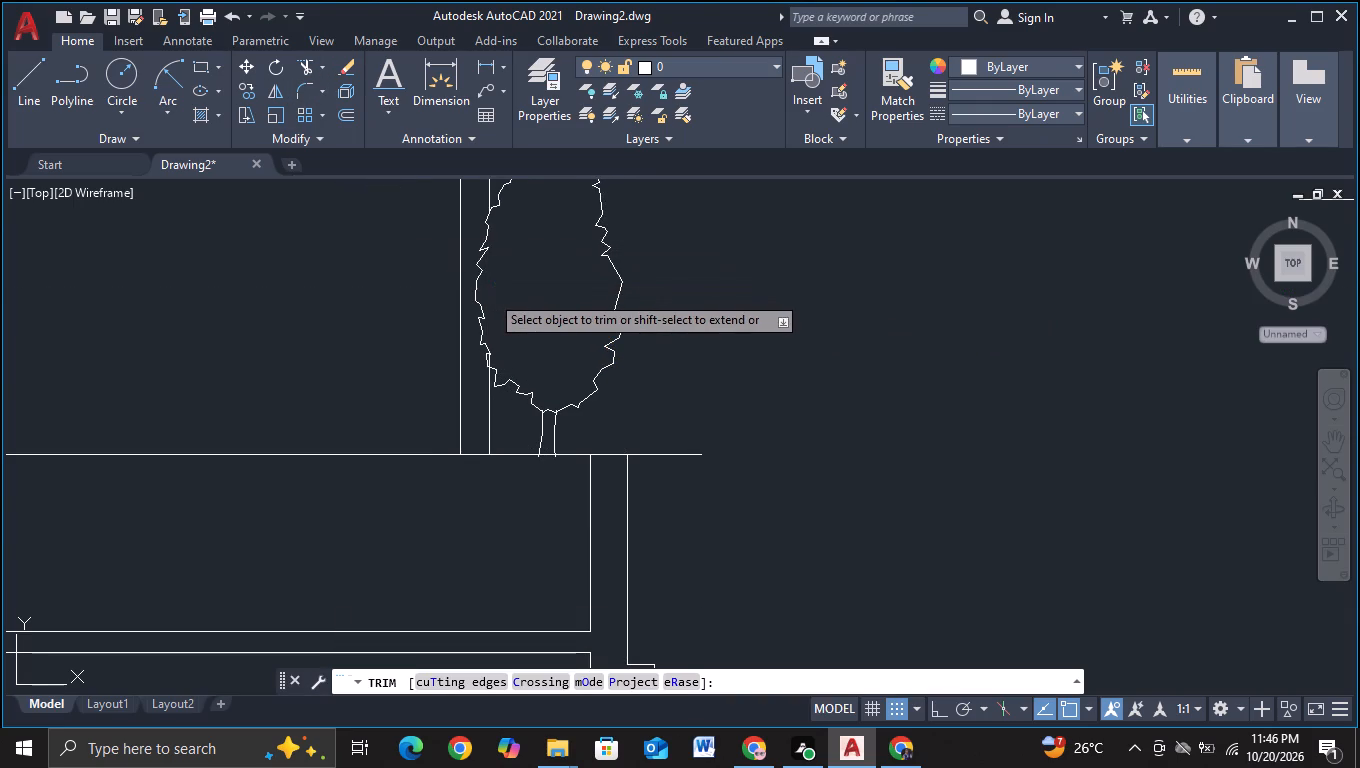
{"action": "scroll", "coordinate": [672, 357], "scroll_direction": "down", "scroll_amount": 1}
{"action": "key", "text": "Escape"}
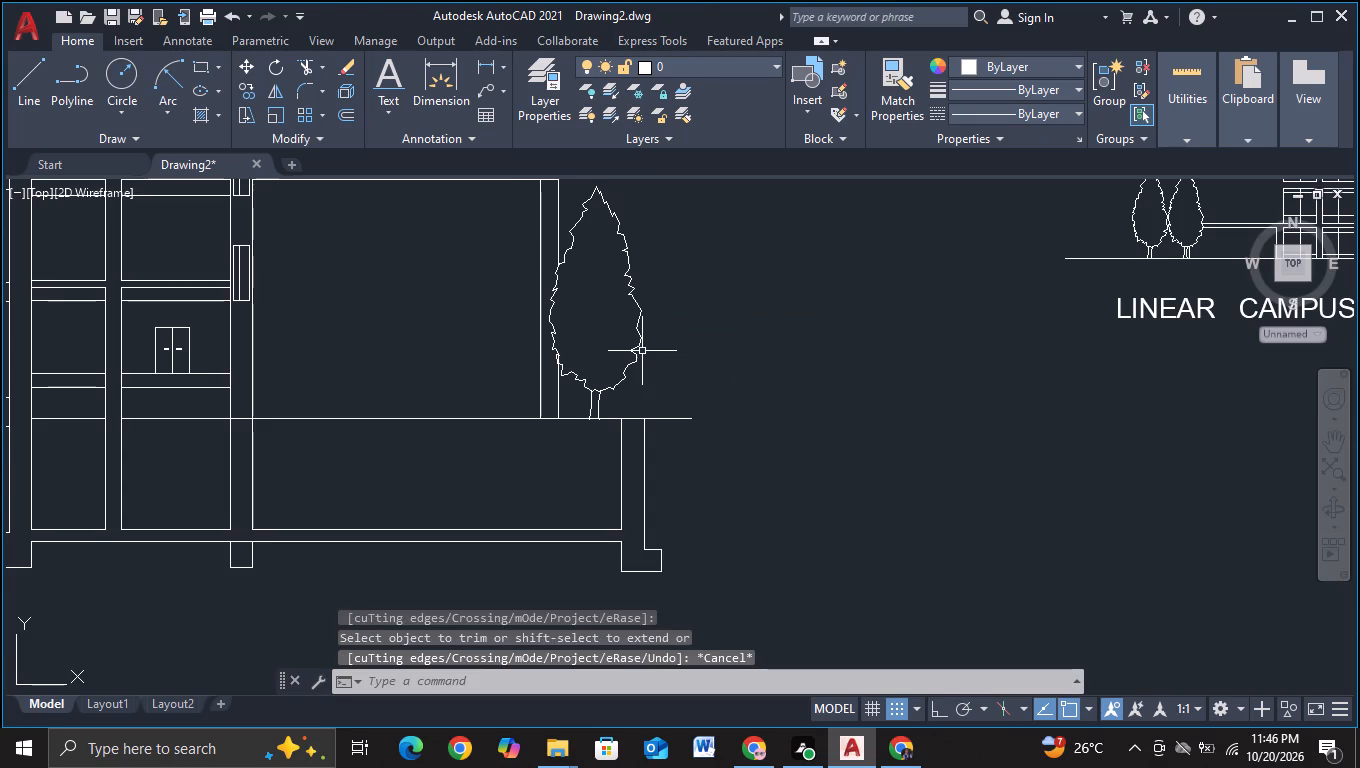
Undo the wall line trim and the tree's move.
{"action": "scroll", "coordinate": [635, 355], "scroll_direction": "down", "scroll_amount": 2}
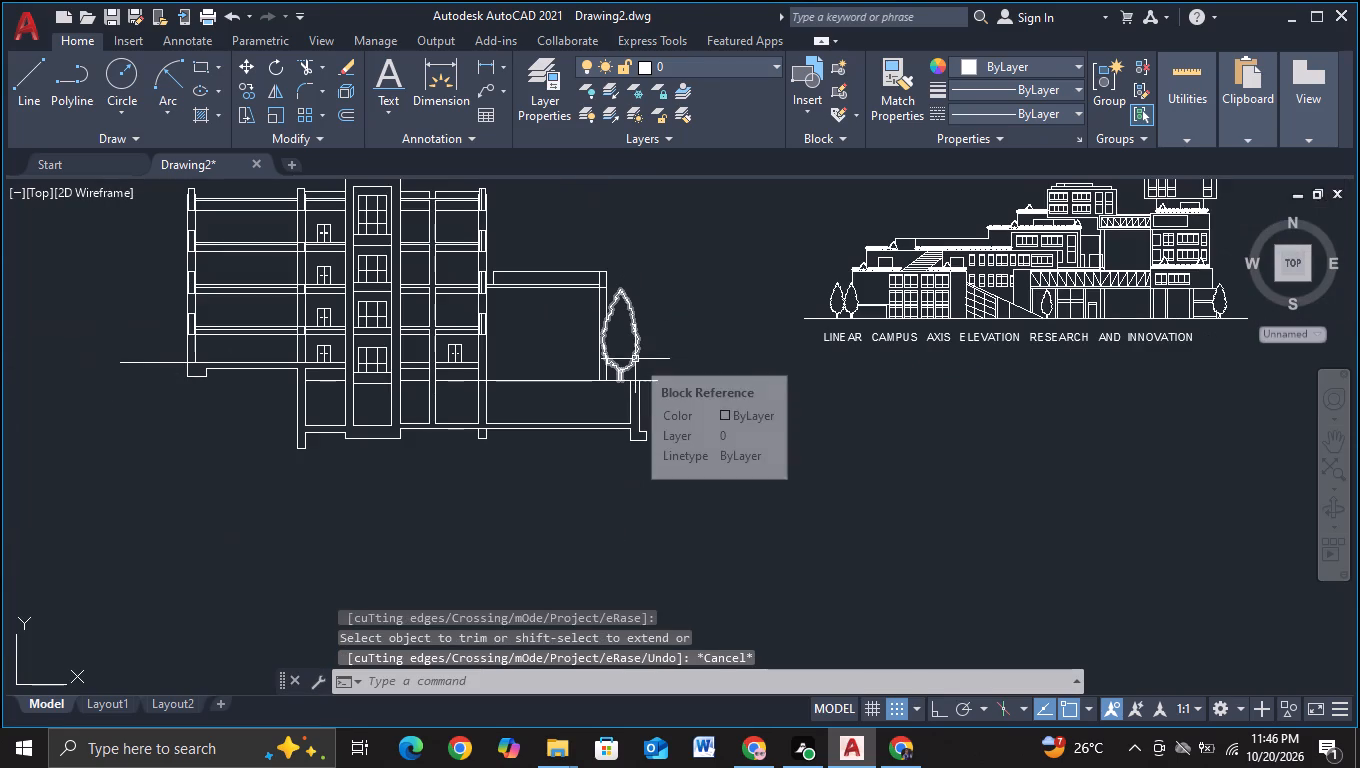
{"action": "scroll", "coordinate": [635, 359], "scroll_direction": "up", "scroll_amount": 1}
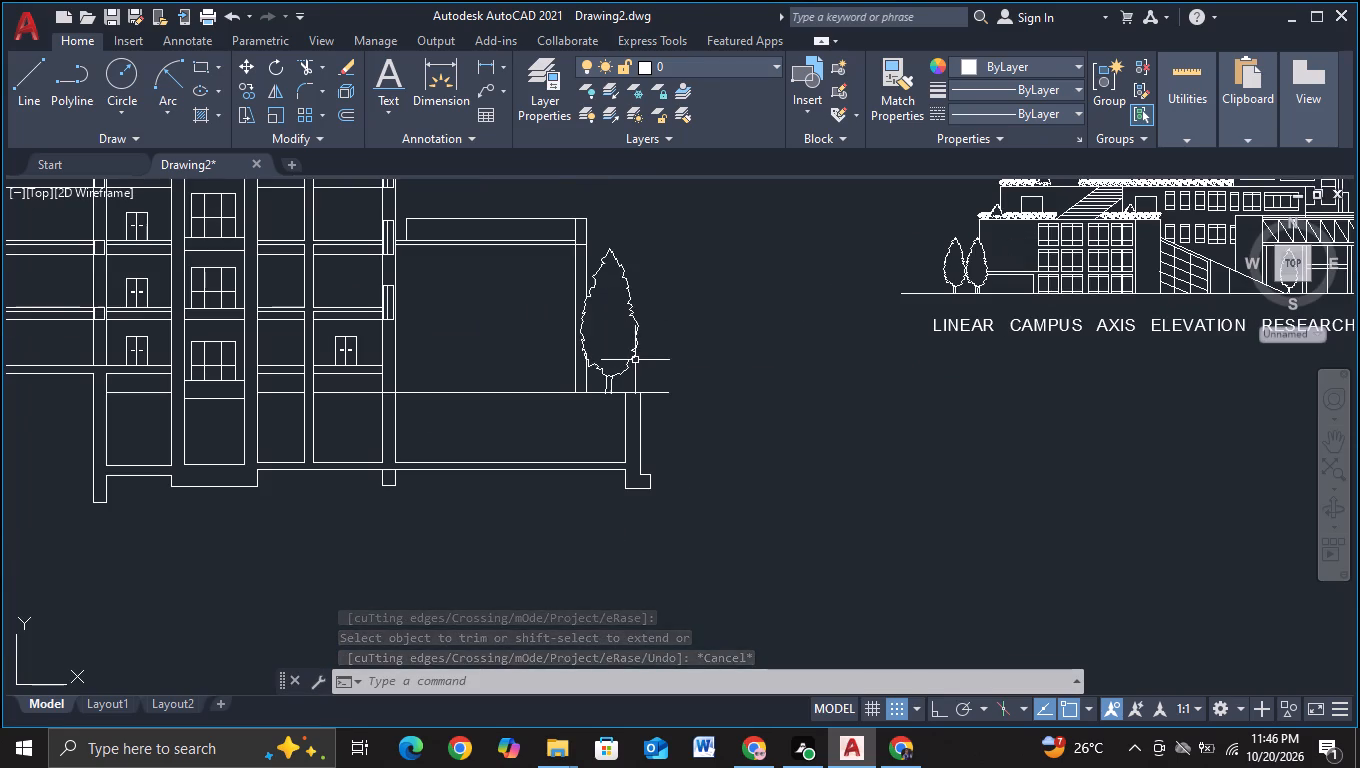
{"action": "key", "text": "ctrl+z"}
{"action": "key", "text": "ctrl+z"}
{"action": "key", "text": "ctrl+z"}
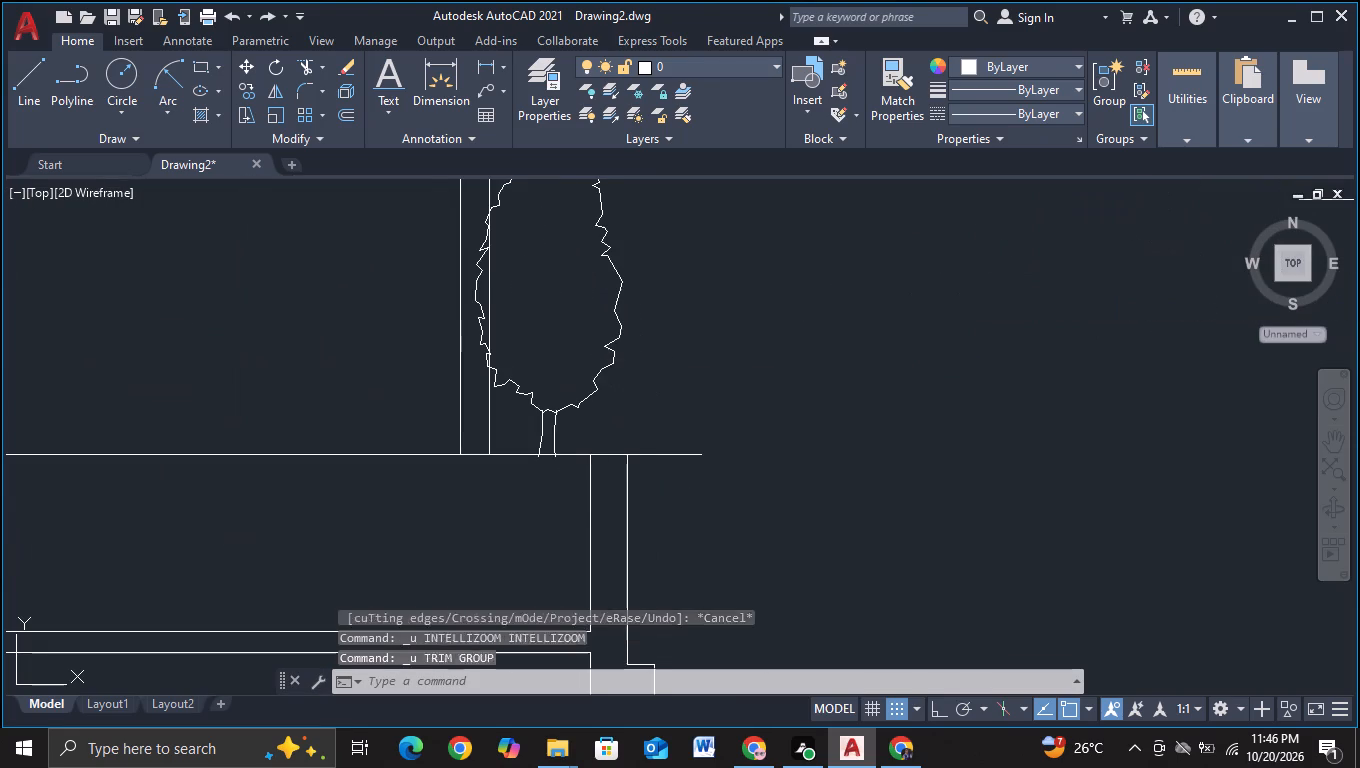
Scale the tree beside the side extension down to about 0.87 from a point inside its crown.
{"action": "left_click", "coordinate": [649, 382]}
{"action": "key", "text": "s"}
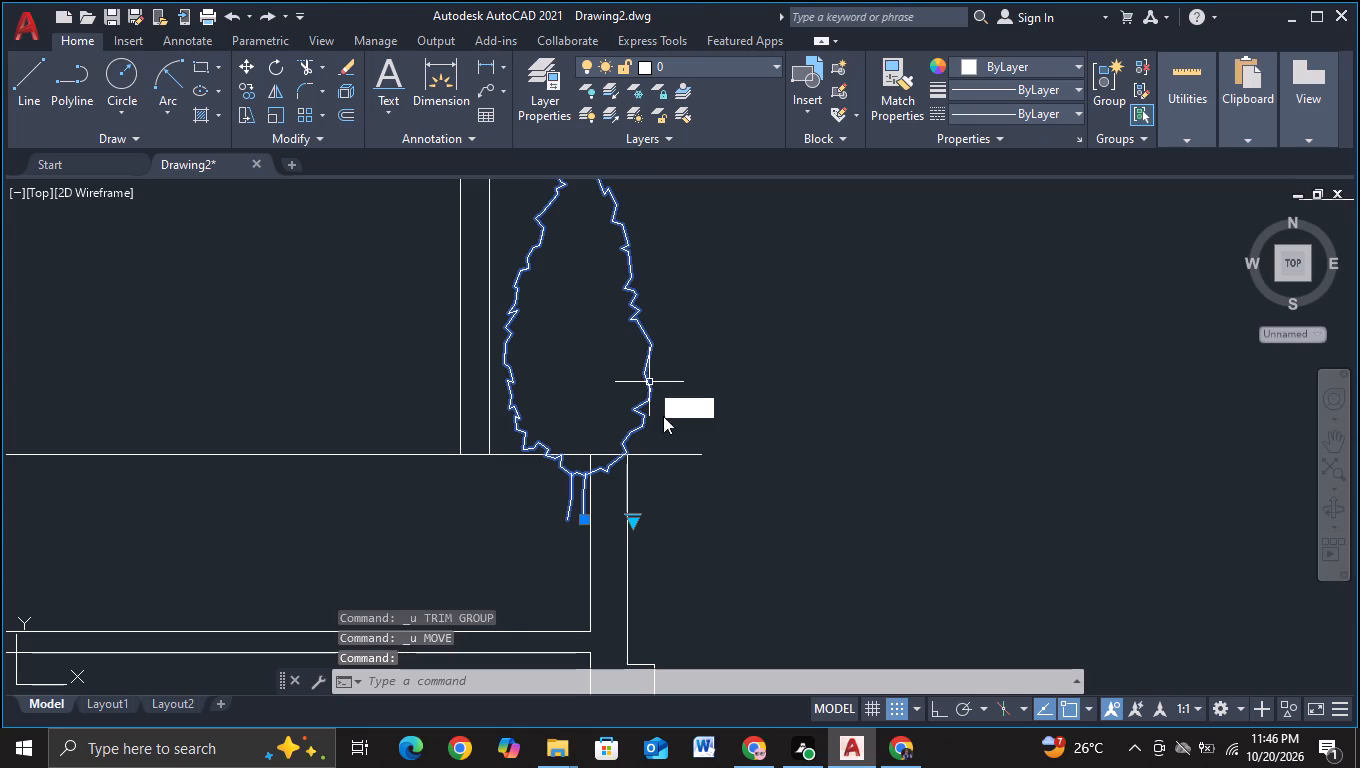
{"action": "left_click", "coordinate": [723, 442]}
{"action": "left_click", "coordinate": [581, 368]}
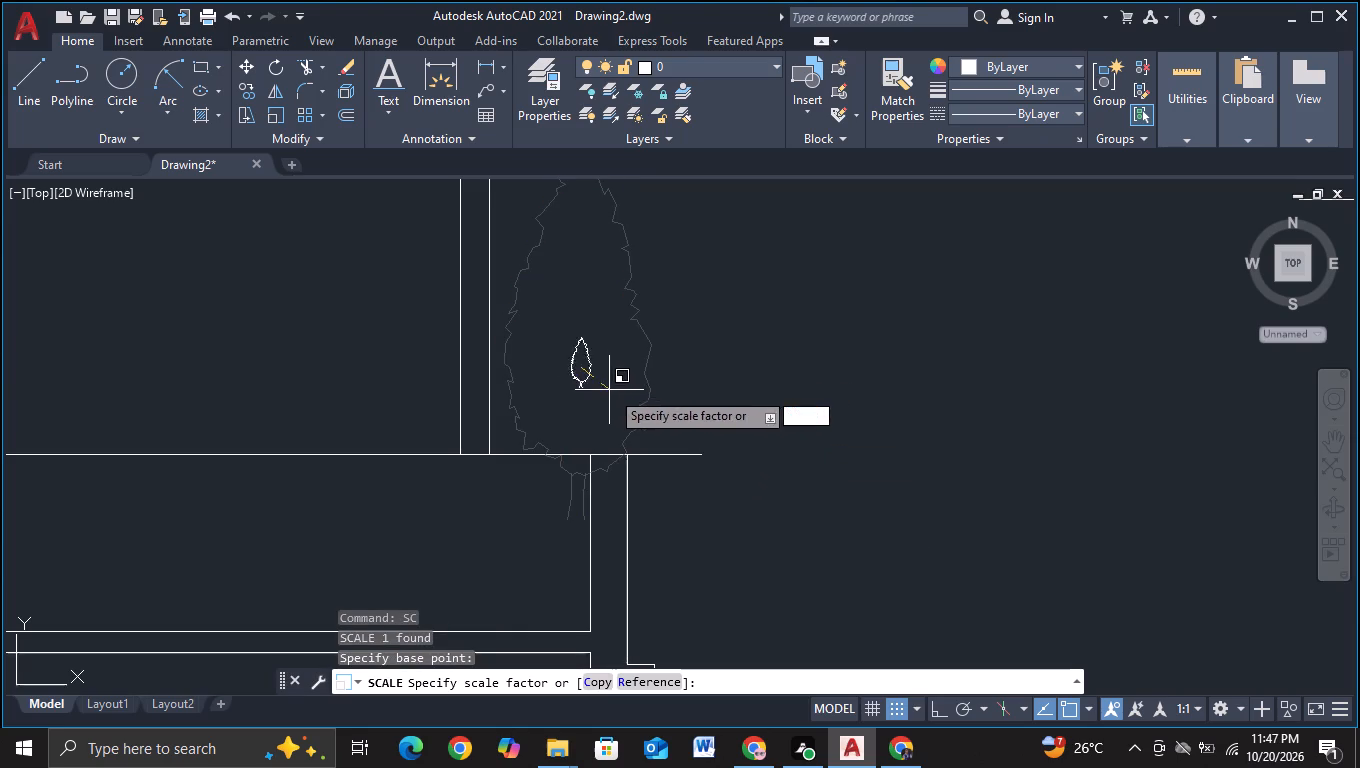
{"action": "left_click", "coordinate": [718, 554]}
Move the tree about 36 units up and towards the side extension, placing its trunk base on the ground line clear of the wall.
{"action": "left_click", "coordinate": [617, 444]}
{"action": "key", "text": "m"}
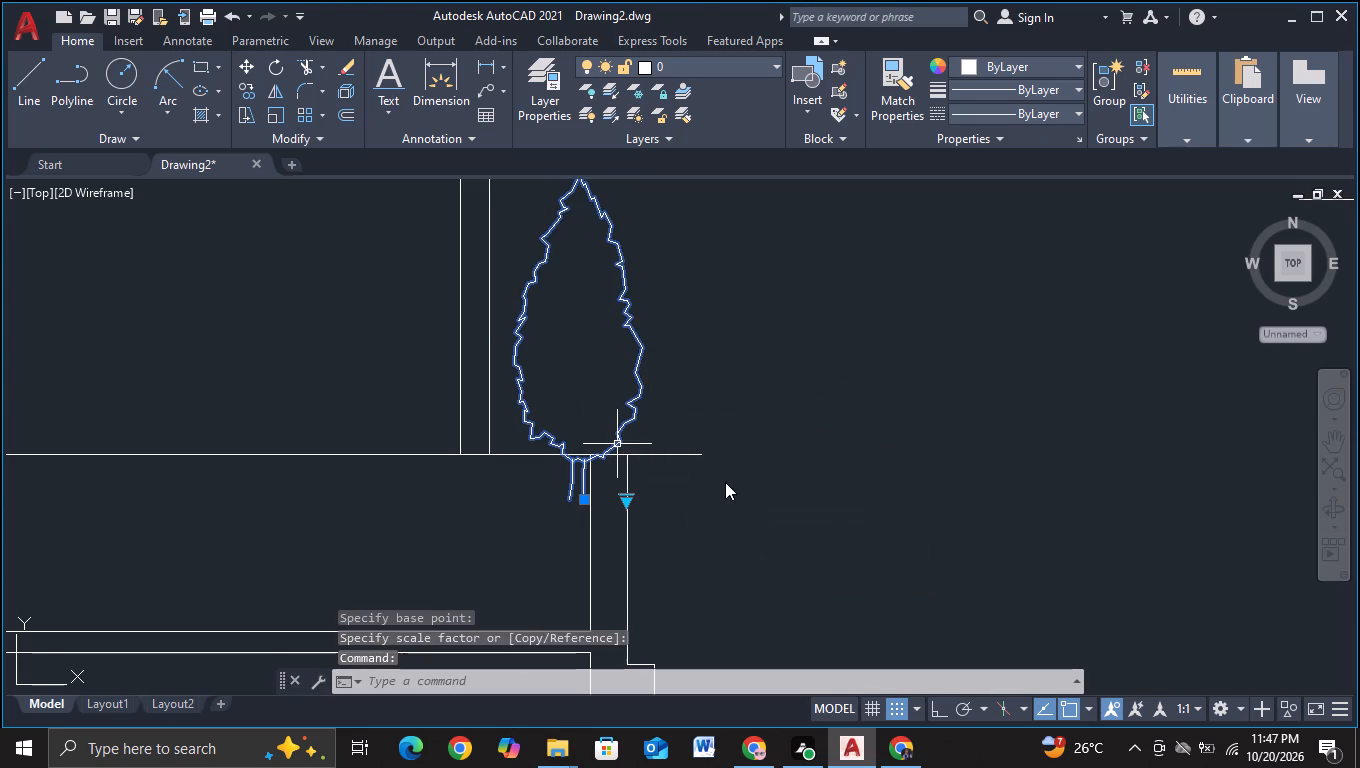
{"action": "left_click", "coordinate": [724, 494]}
{"action": "left_click", "coordinate": [612, 388]}
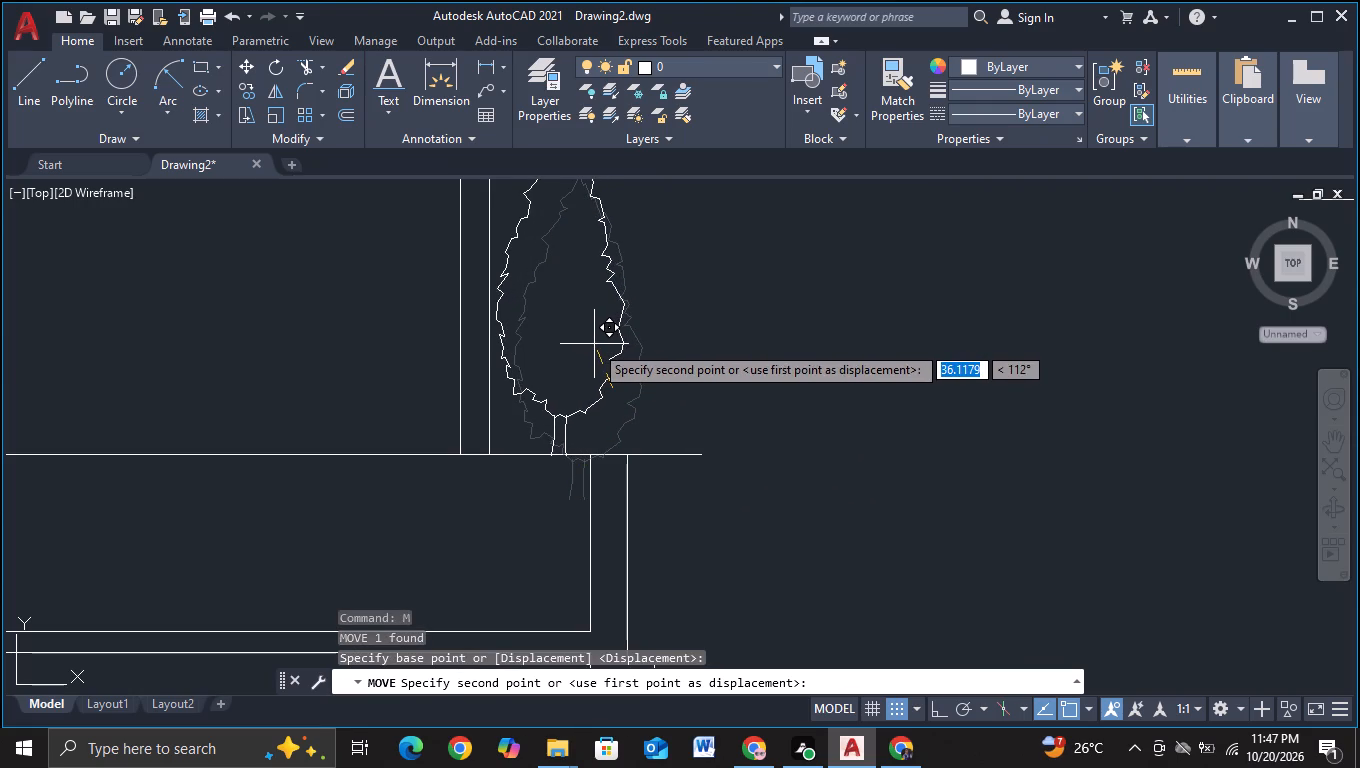
{"action": "left_click", "coordinate": [594, 344]}
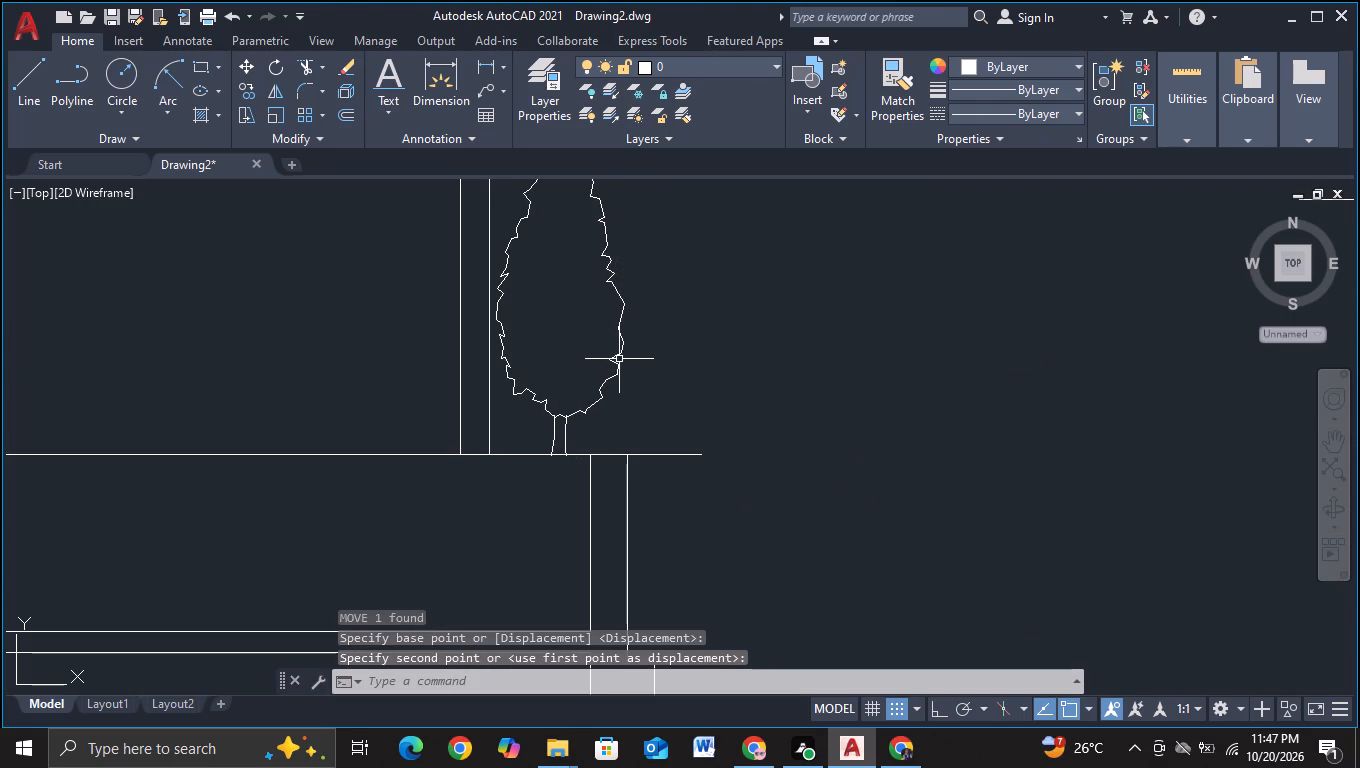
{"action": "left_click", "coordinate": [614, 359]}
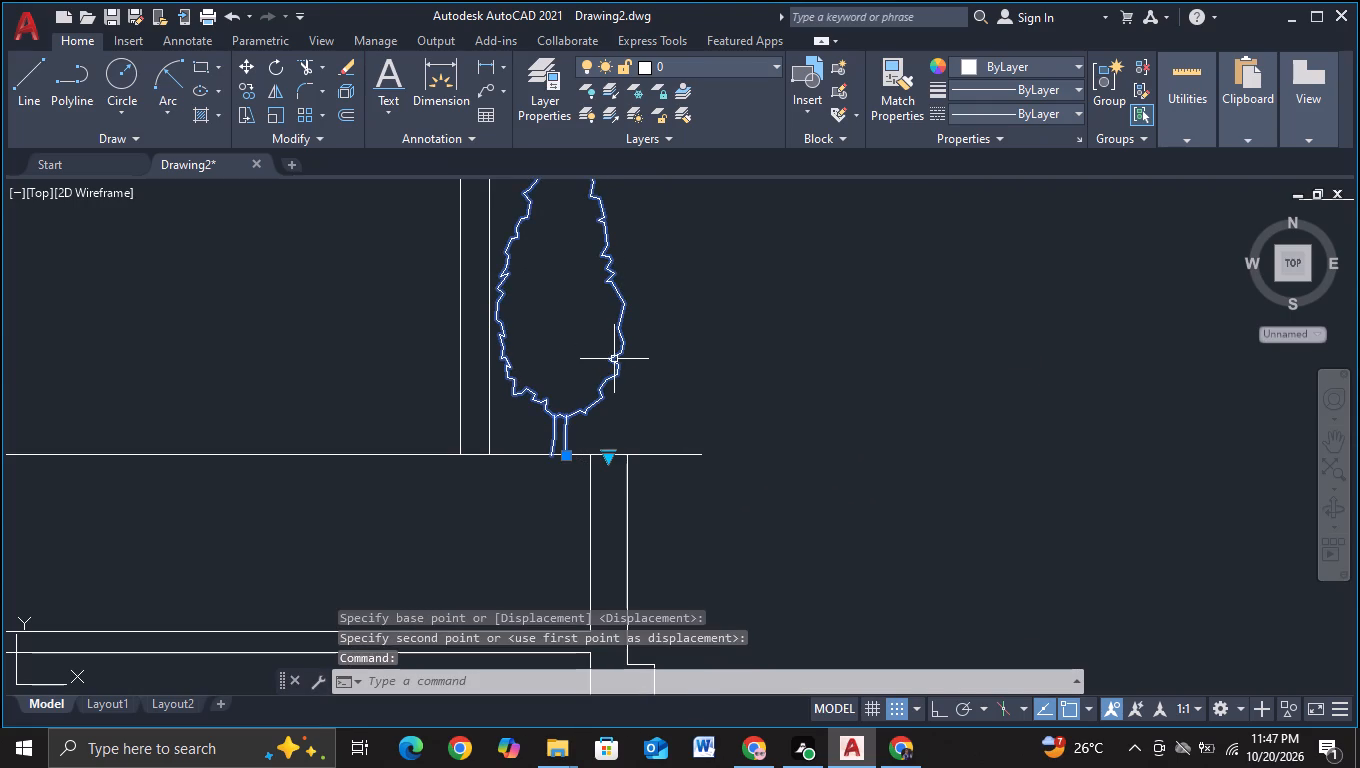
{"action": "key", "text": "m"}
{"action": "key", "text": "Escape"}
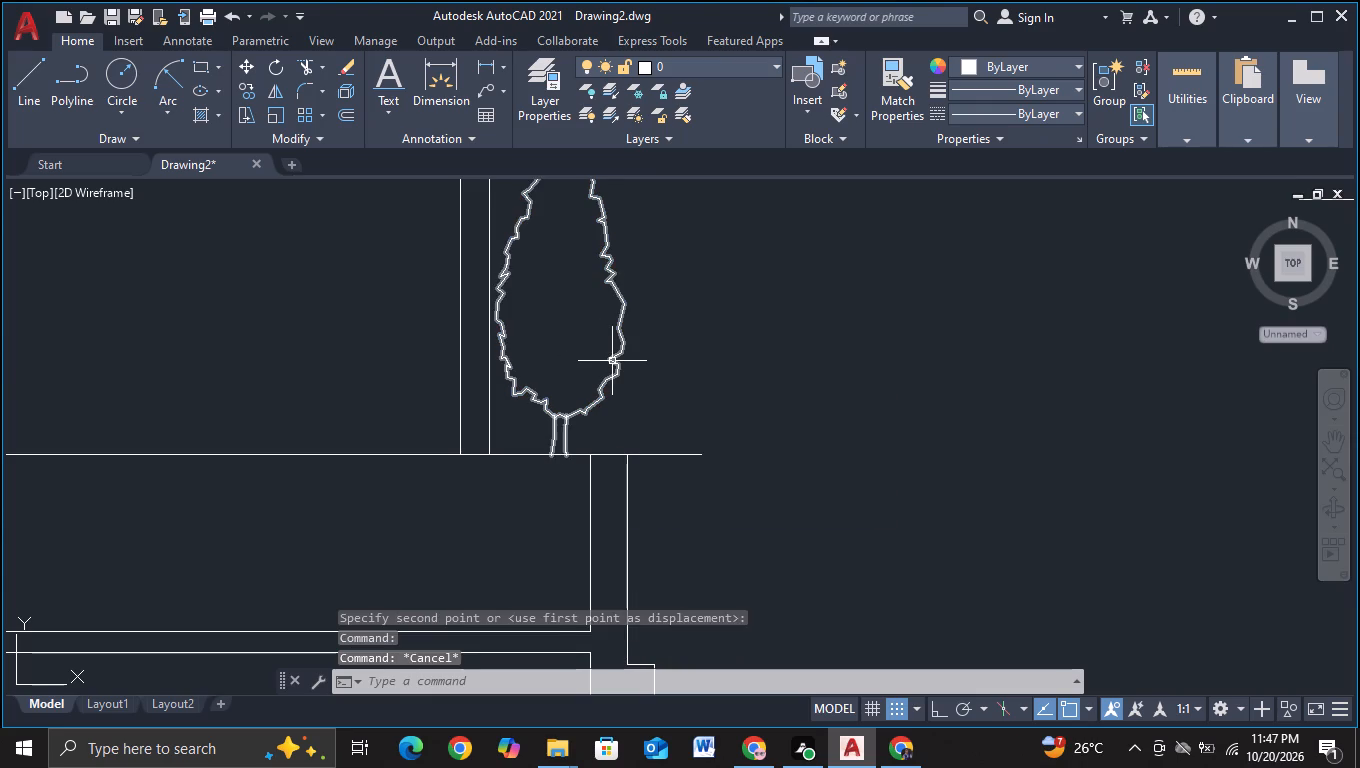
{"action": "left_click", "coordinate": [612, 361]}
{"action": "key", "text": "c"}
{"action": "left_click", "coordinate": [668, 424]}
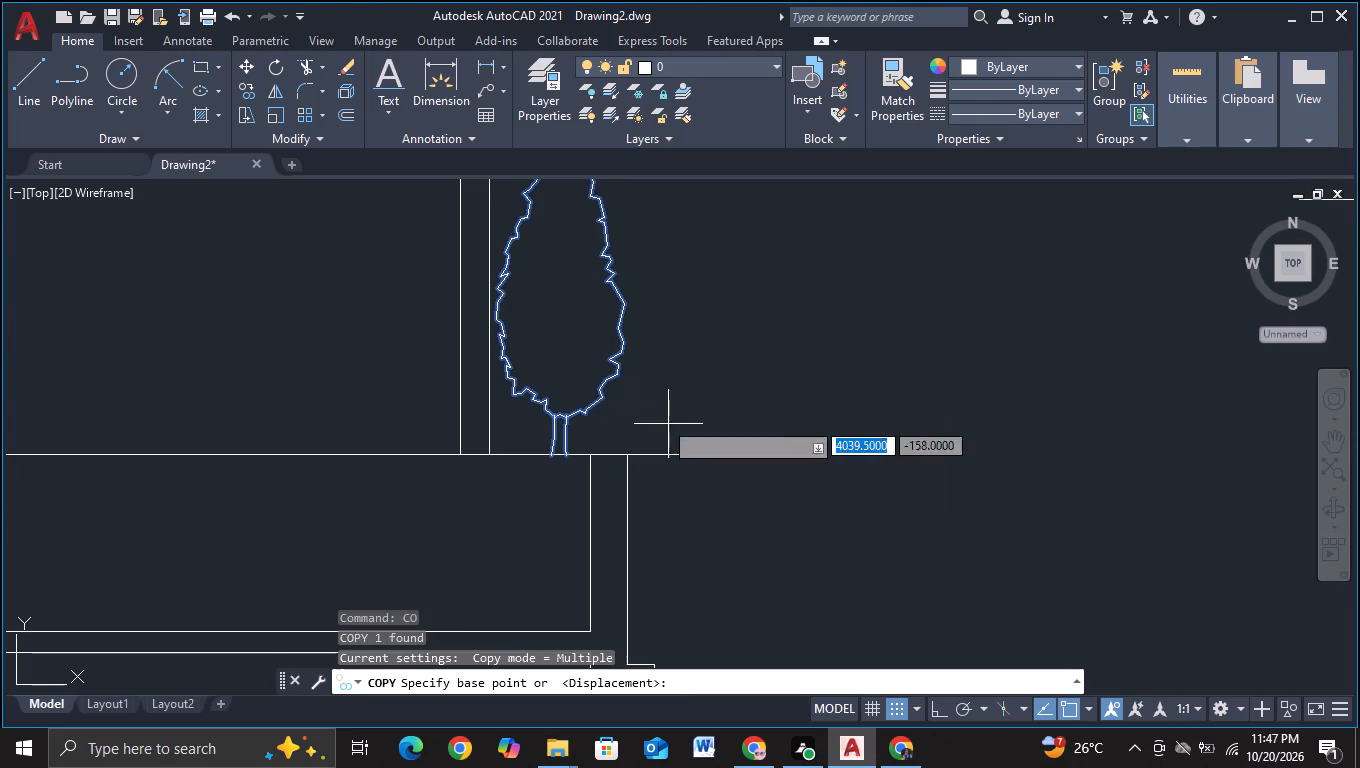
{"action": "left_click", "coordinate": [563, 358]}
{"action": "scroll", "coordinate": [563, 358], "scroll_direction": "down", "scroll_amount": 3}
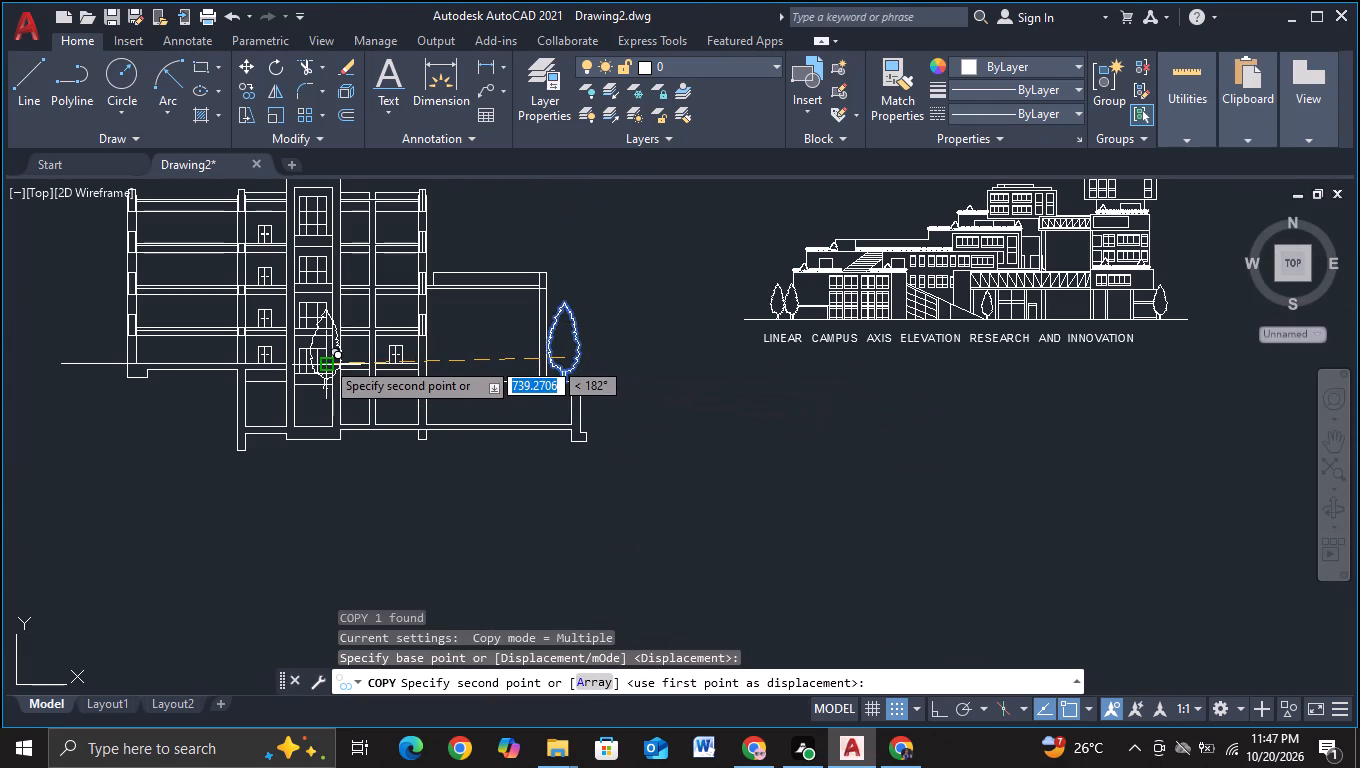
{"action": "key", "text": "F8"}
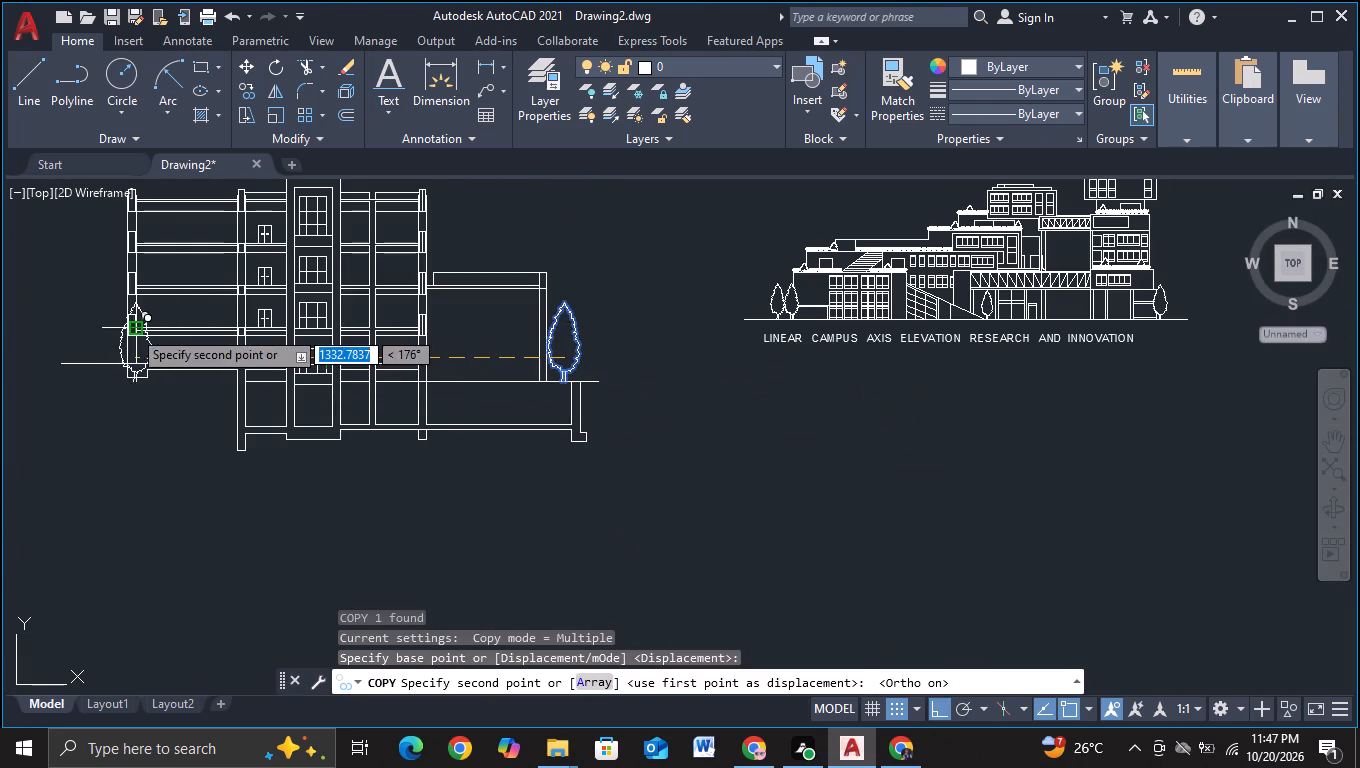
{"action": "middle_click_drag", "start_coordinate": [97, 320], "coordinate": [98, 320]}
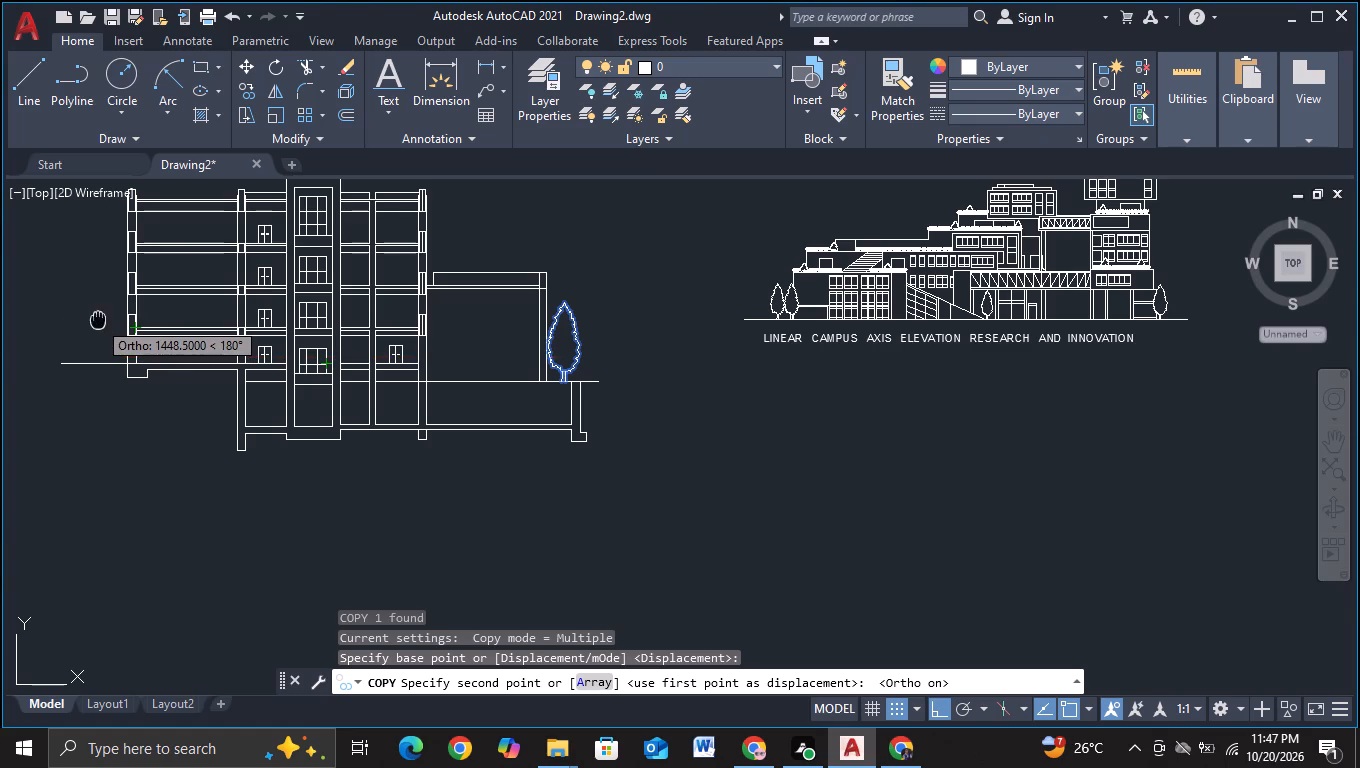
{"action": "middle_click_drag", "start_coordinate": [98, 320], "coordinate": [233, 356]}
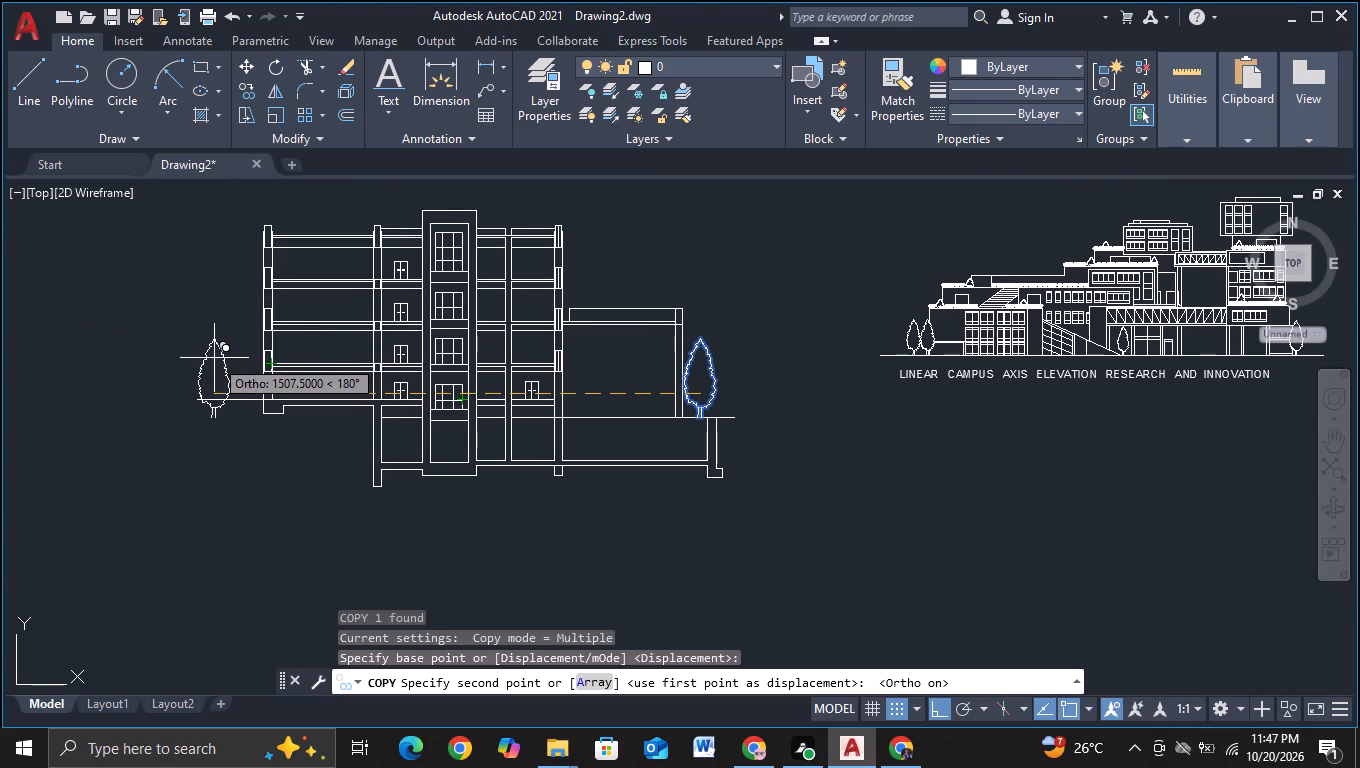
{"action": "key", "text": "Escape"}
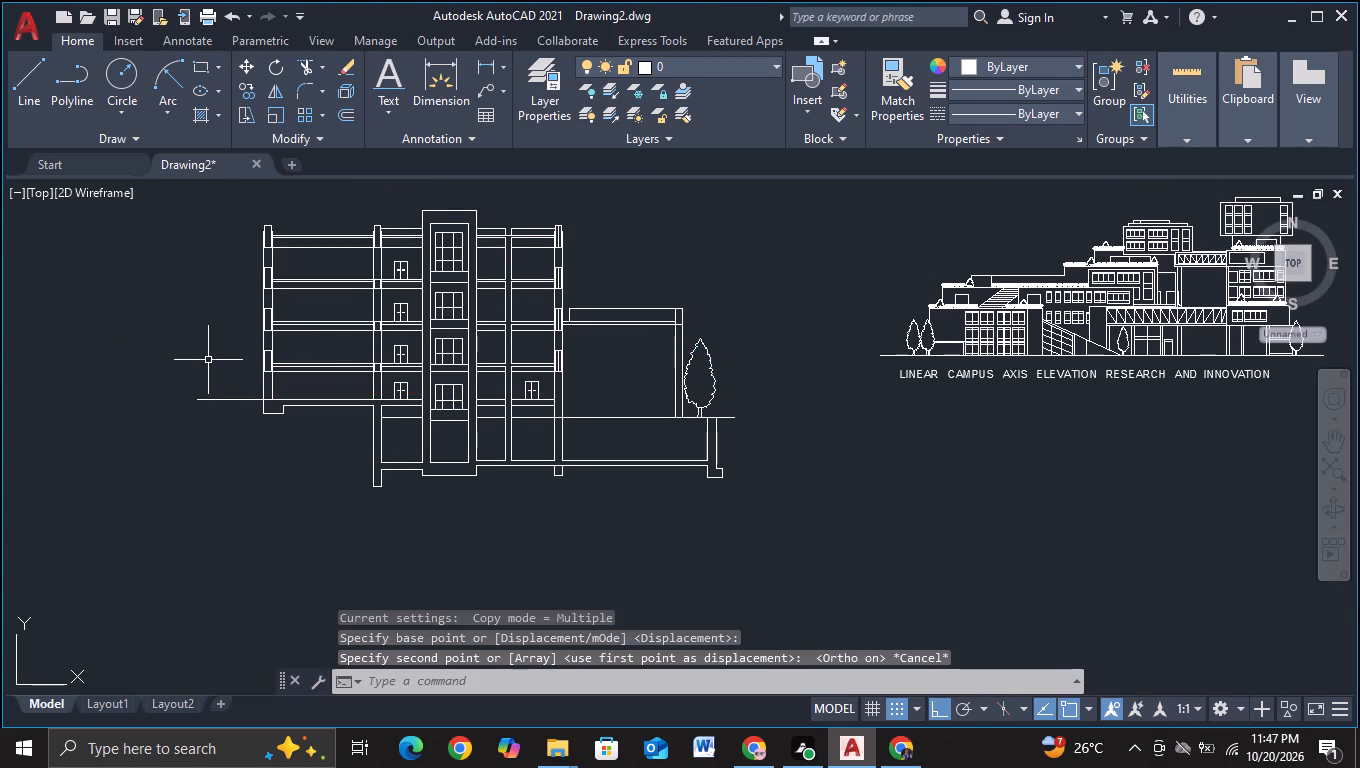
Draw two horizontal lines continuing the ground floor slab's top and bottom edges from the main building's end wall past the side extension's outer wall.
{"action": "left_click", "coordinate": [30, 106]}
{"action": "scroll", "coordinate": [493, 420], "scroll_direction": "up", "scroll_amount": 1}
{"action": "middle_click_drag", "start_coordinate": [592, 456], "coordinate": [327, 472]}
{"action": "scroll", "coordinate": [367, 465], "scroll_direction": "up", "scroll_amount": 2}
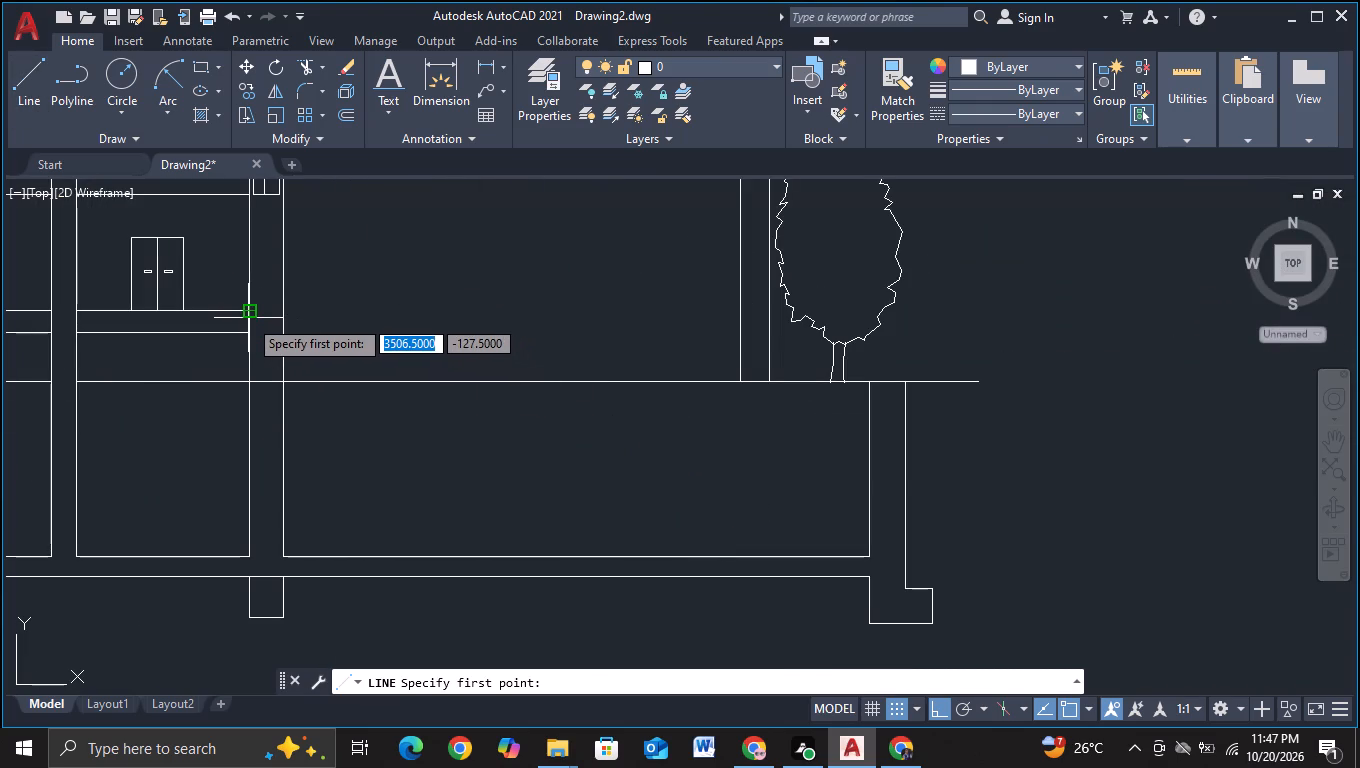
{"action": "left_click", "coordinate": [248, 318]}
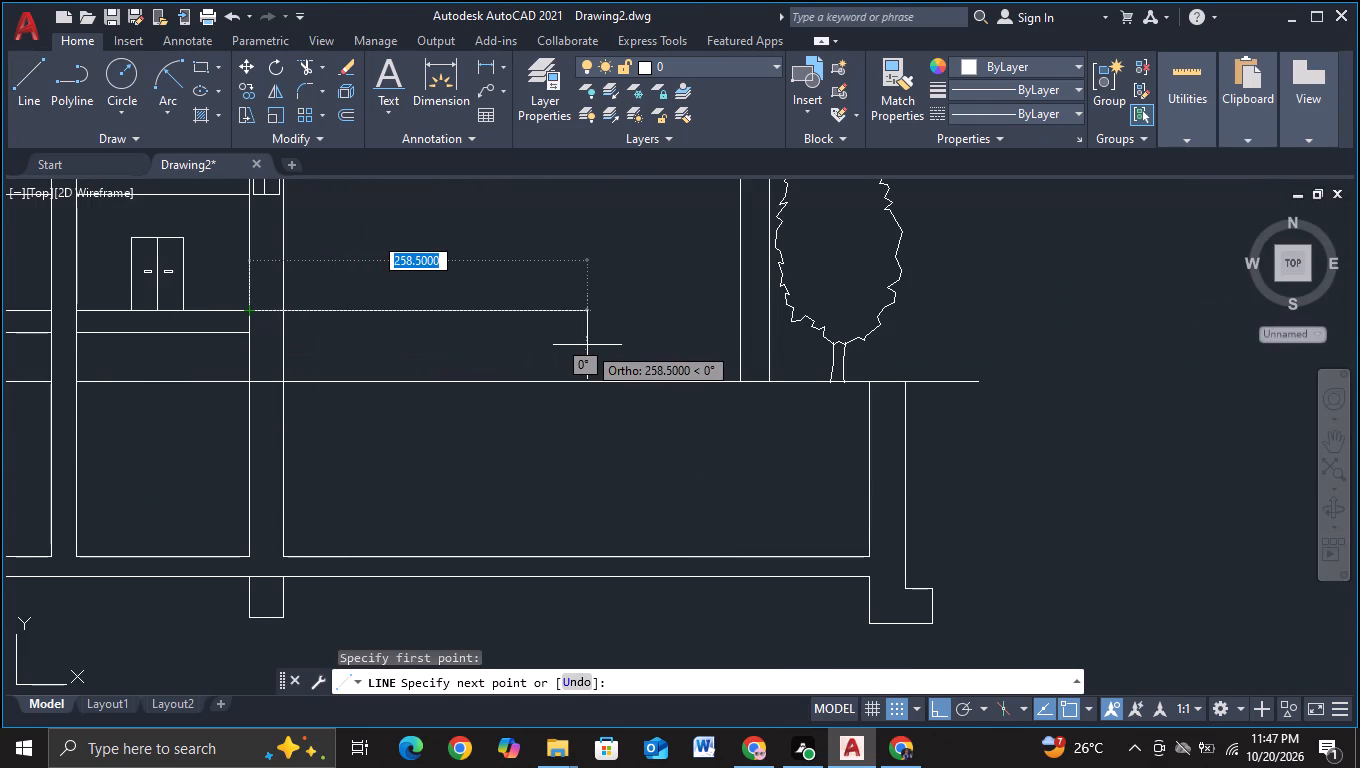
{"action": "left_click", "coordinate": [900, 359]}
{"action": "key", "text": "Escape"}
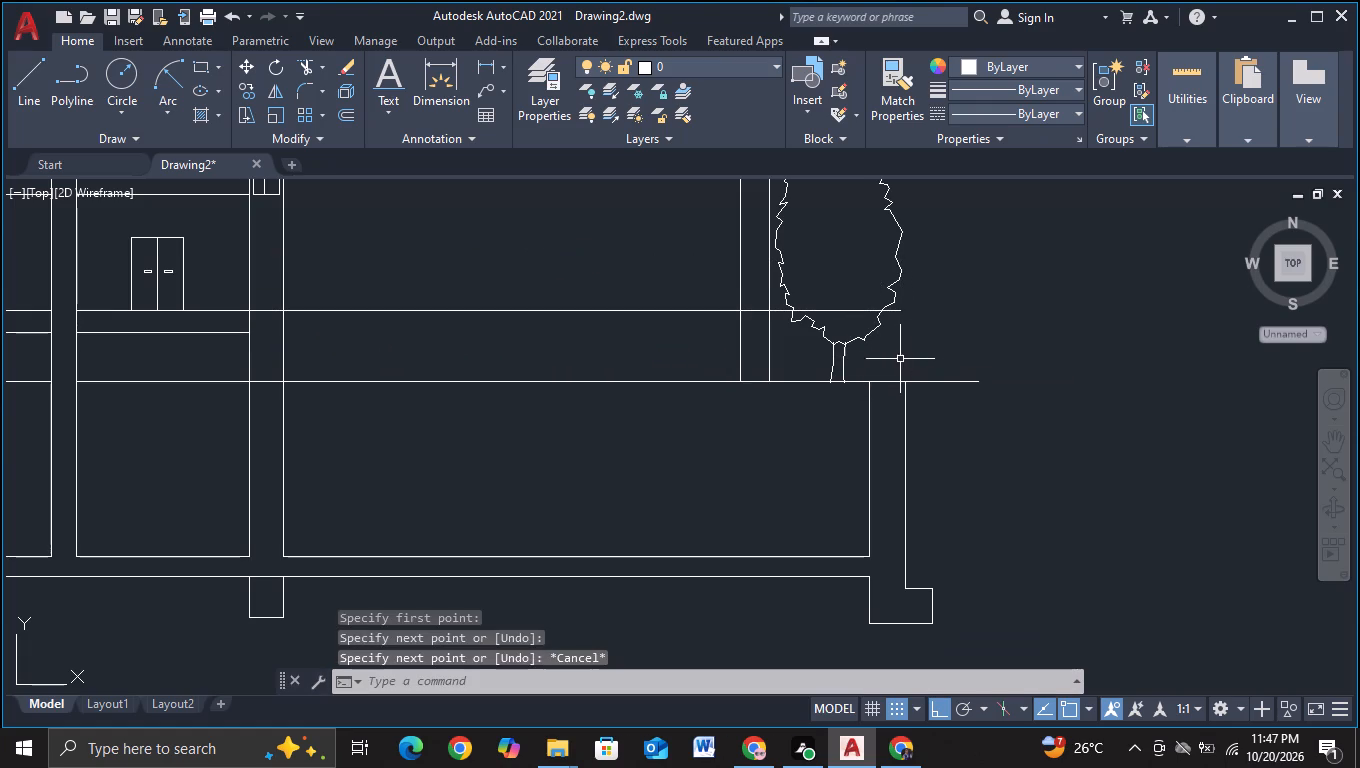
{"action": "left_click", "coordinate": [23, 87]}
{"action": "left_click", "coordinate": [249, 339]}
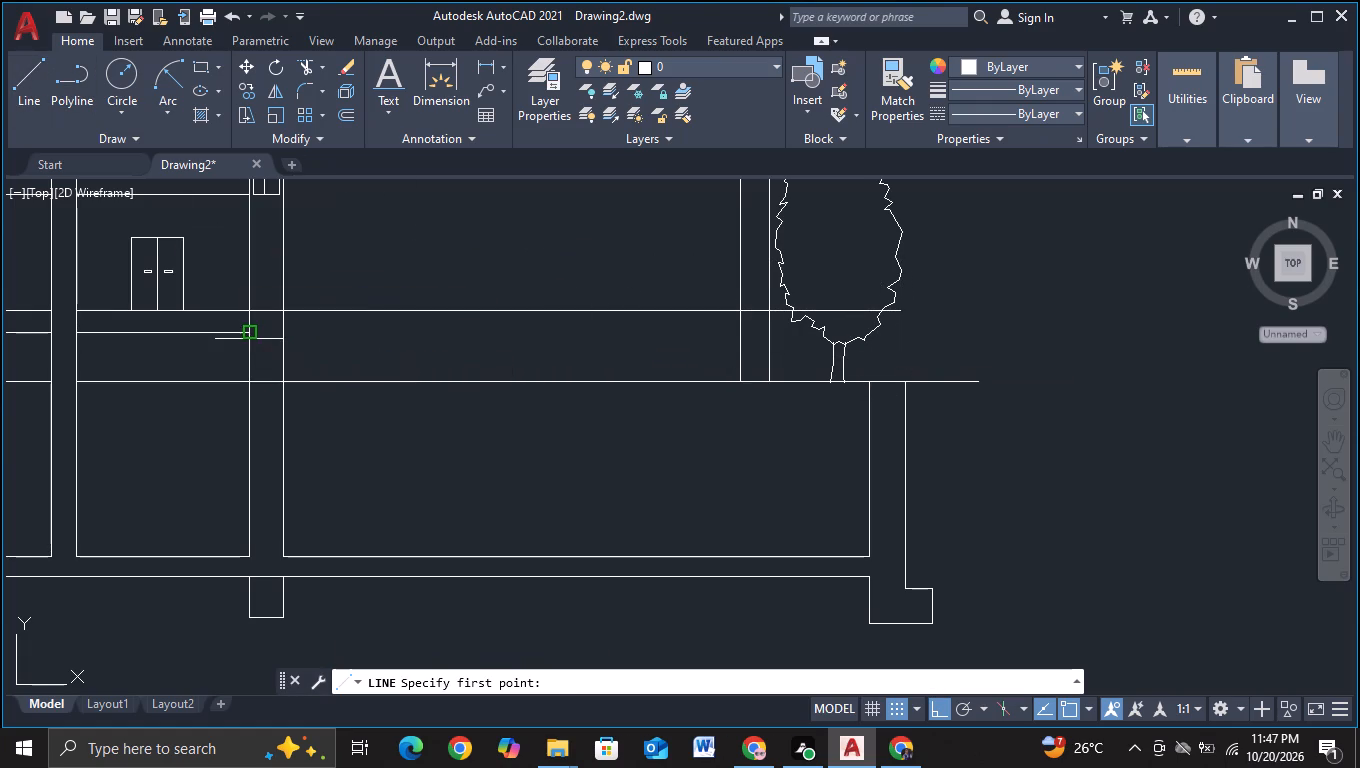
{"action": "left_click", "coordinate": [943, 366]}
{"action": "key", "text": "Escape"}
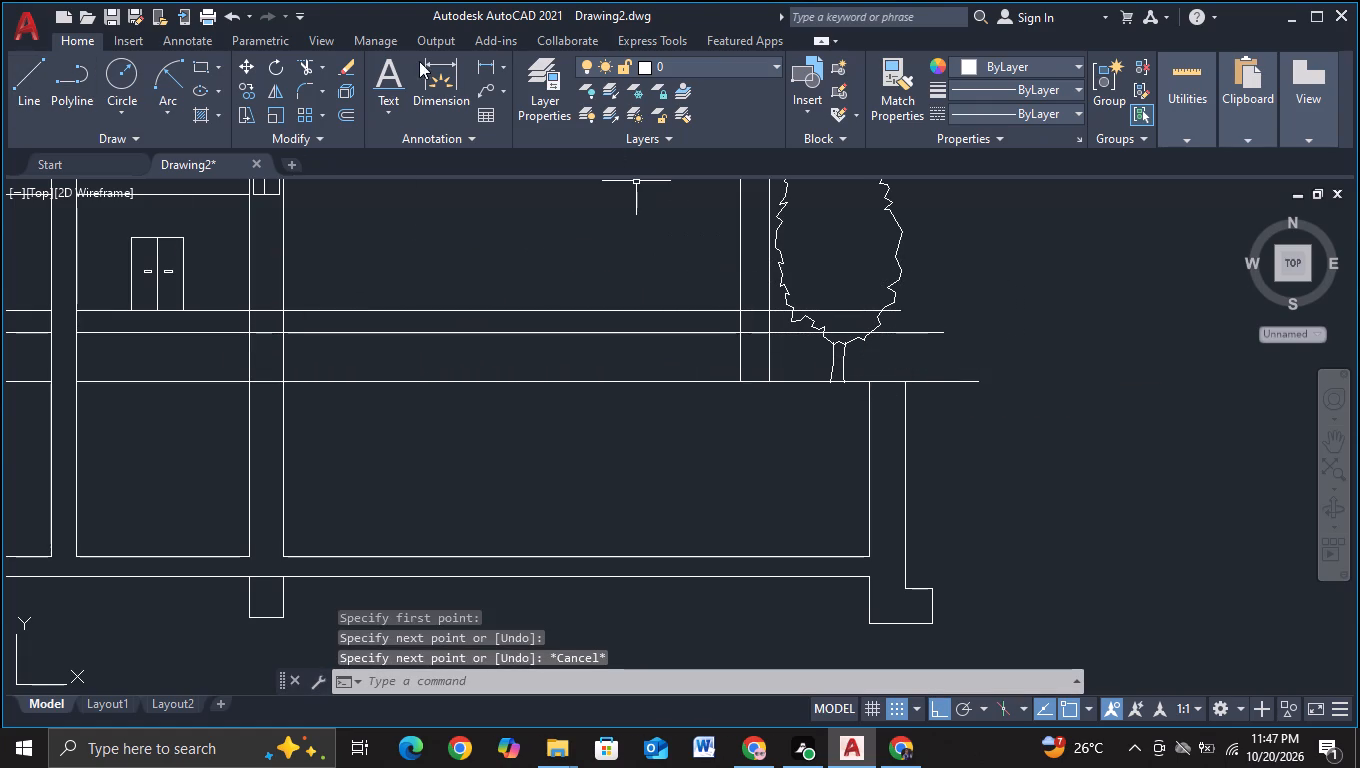
Trim the side extension's outer wall lines below the new slab and between its top and bottom lines.
{"action": "left_click", "coordinate": [308, 63]}
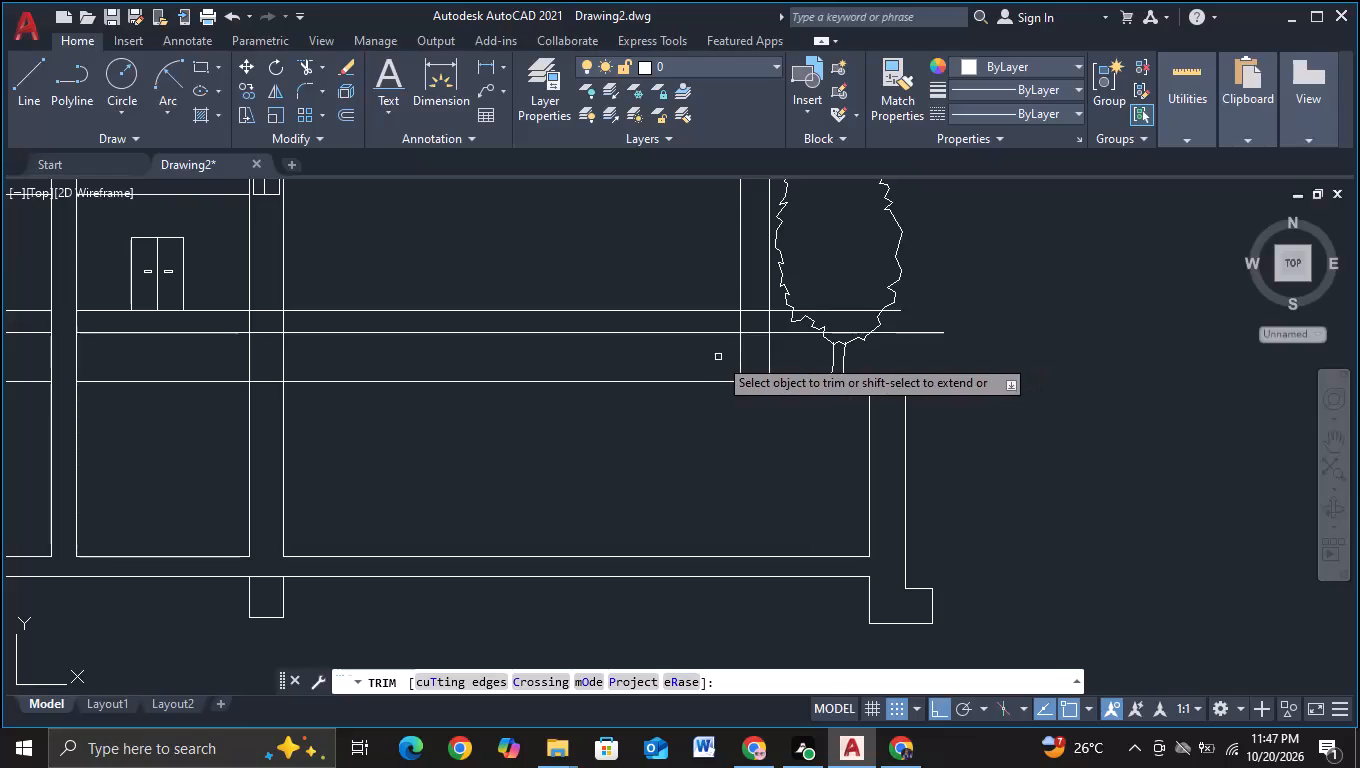
{"action": "left_click_drag", "start_coordinate": [718, 357], "coordinate": [825, 363]}
{"action": "middle_click_drag", "start_coordinate": [515, 366], "coordinate": [720, 385]}
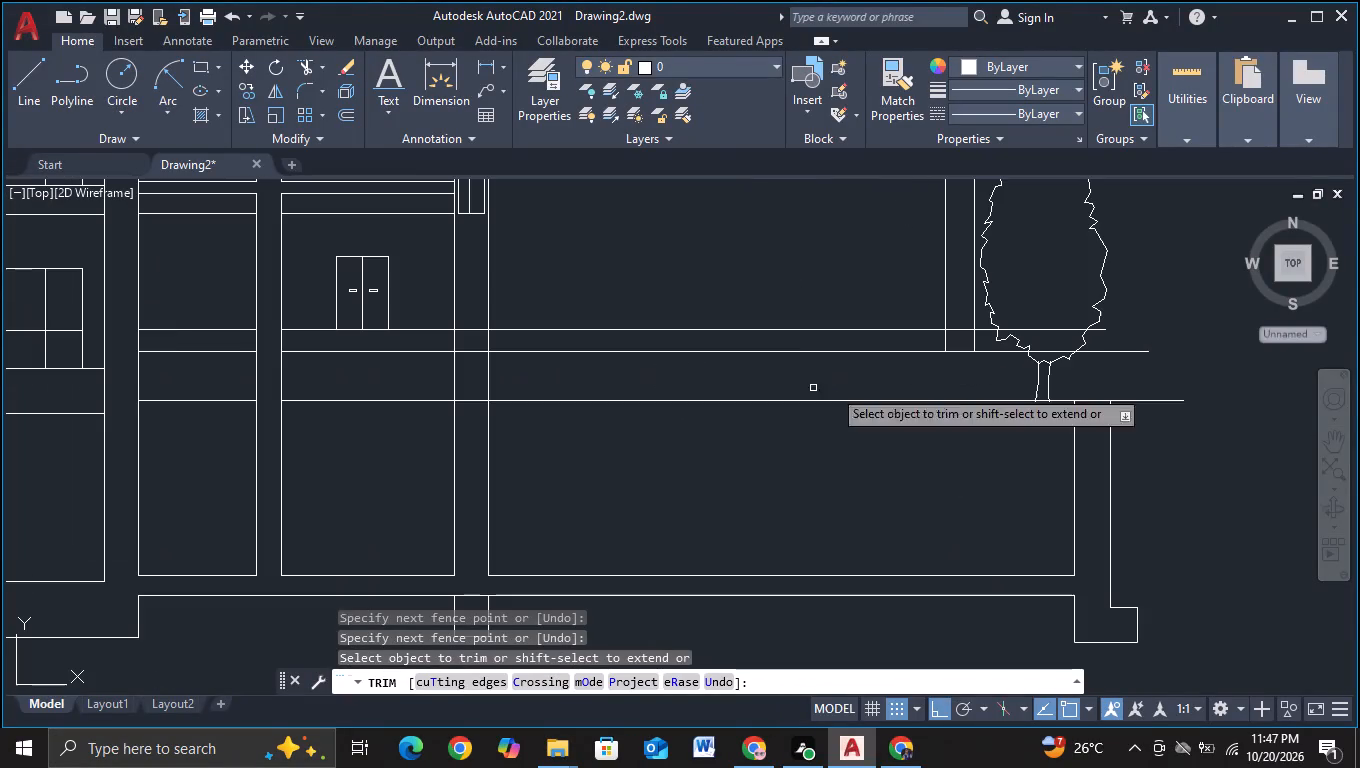
{"action": "left_click_drag", "start_coordinate": [926, 341], "coordinate": [938, 341]}
{"action": "left_click", "coordinate": [1013, 341]}
Trim the main building's end wall lines where they cross the ground floor slab, between its top and bottom edges.
{"action": "middle_click_drag", "start_coordinate": [724, 391], "coordinate": [737, 391]}
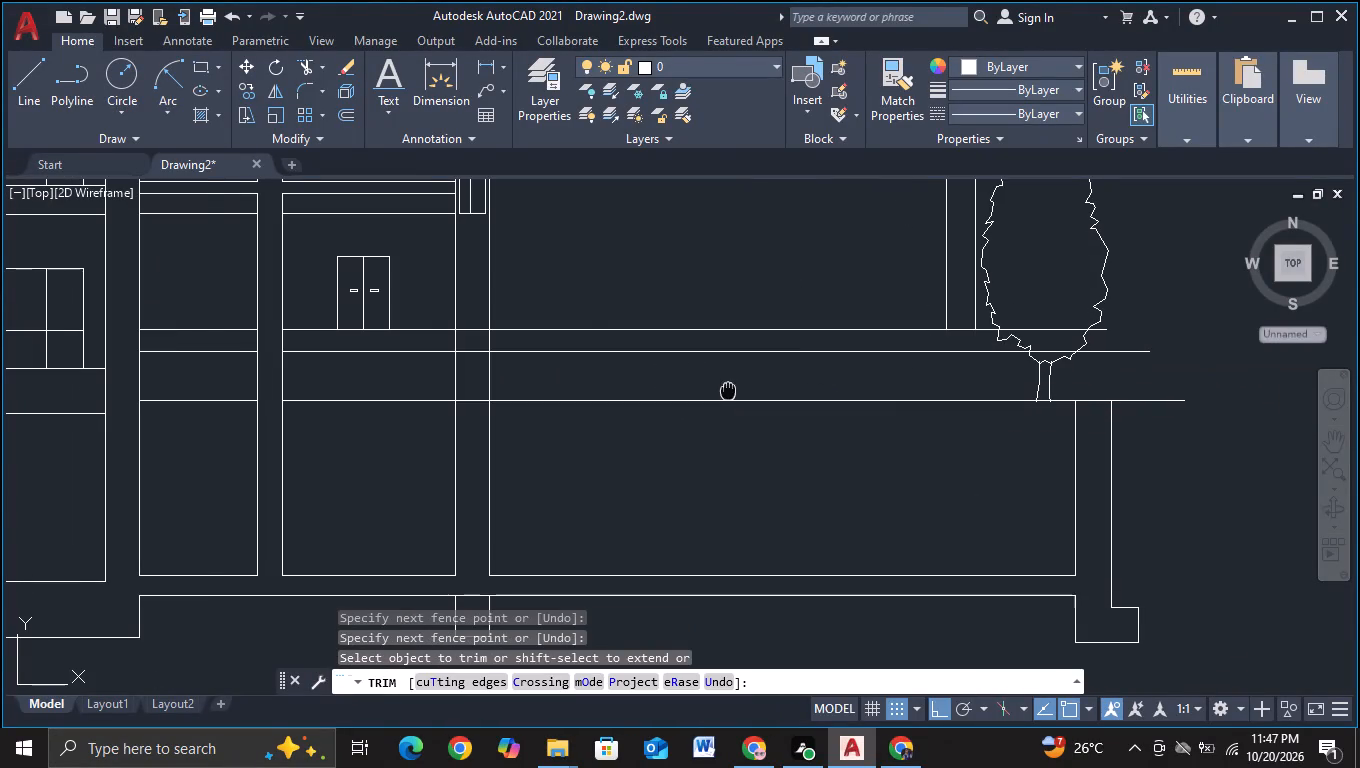
{"action": "middle_click_drag", "start_coordinate": [737, 391], "coordinate": [894, 393]}
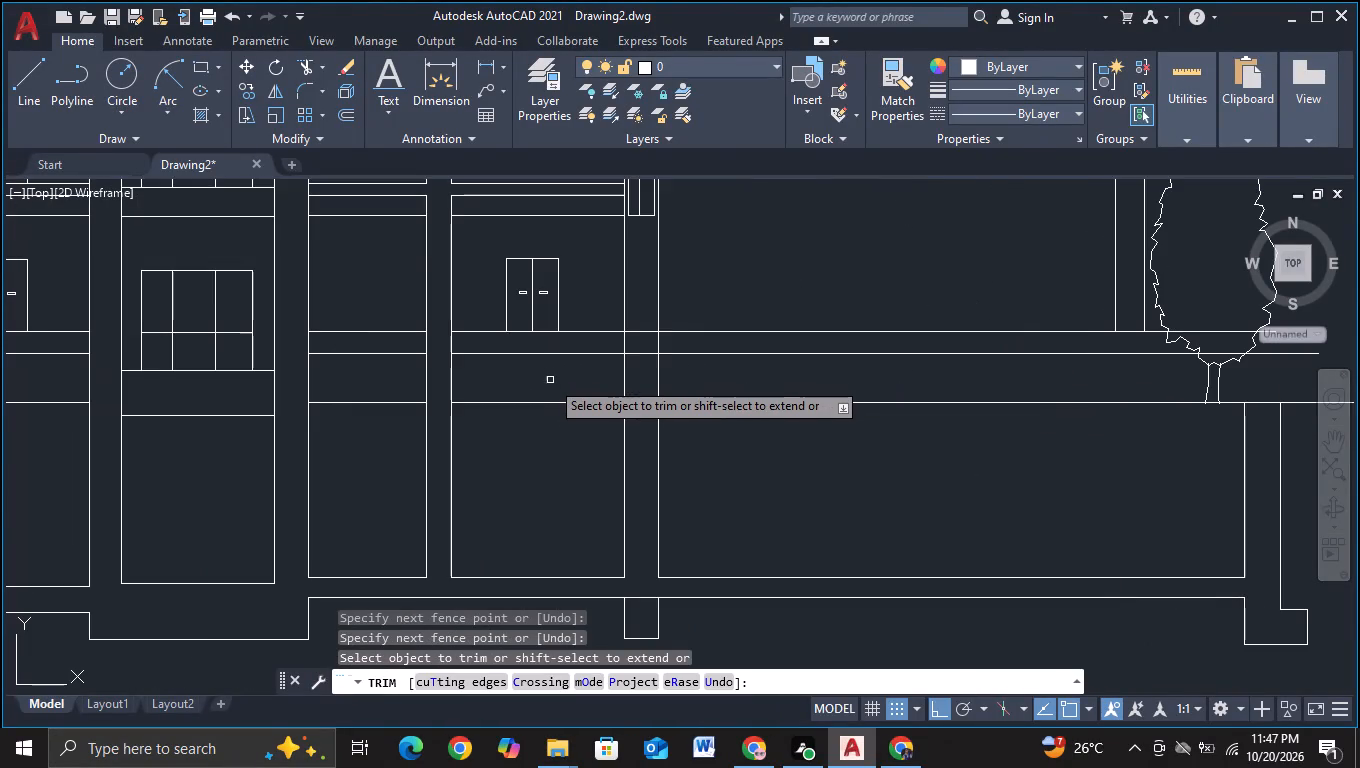
{"action": "scroll", "coordinate": [553, 381], "scroll_direction": "down", "scroll_amount": 1}
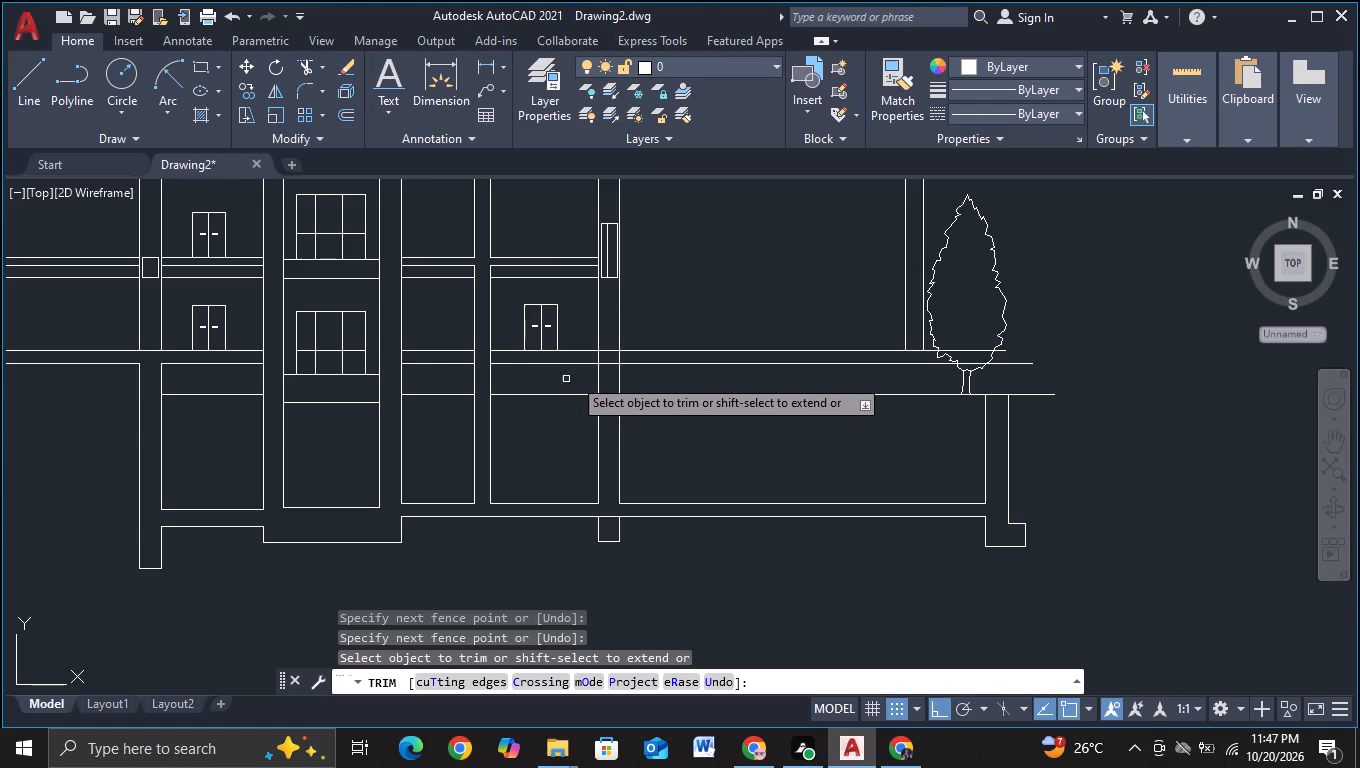
{"action": "scroll", "coordinate": [588, 368], "scroll_direction": "up", "scroll_amount": 1}
{"action": "left_click", "coordinate": [594, 351]}
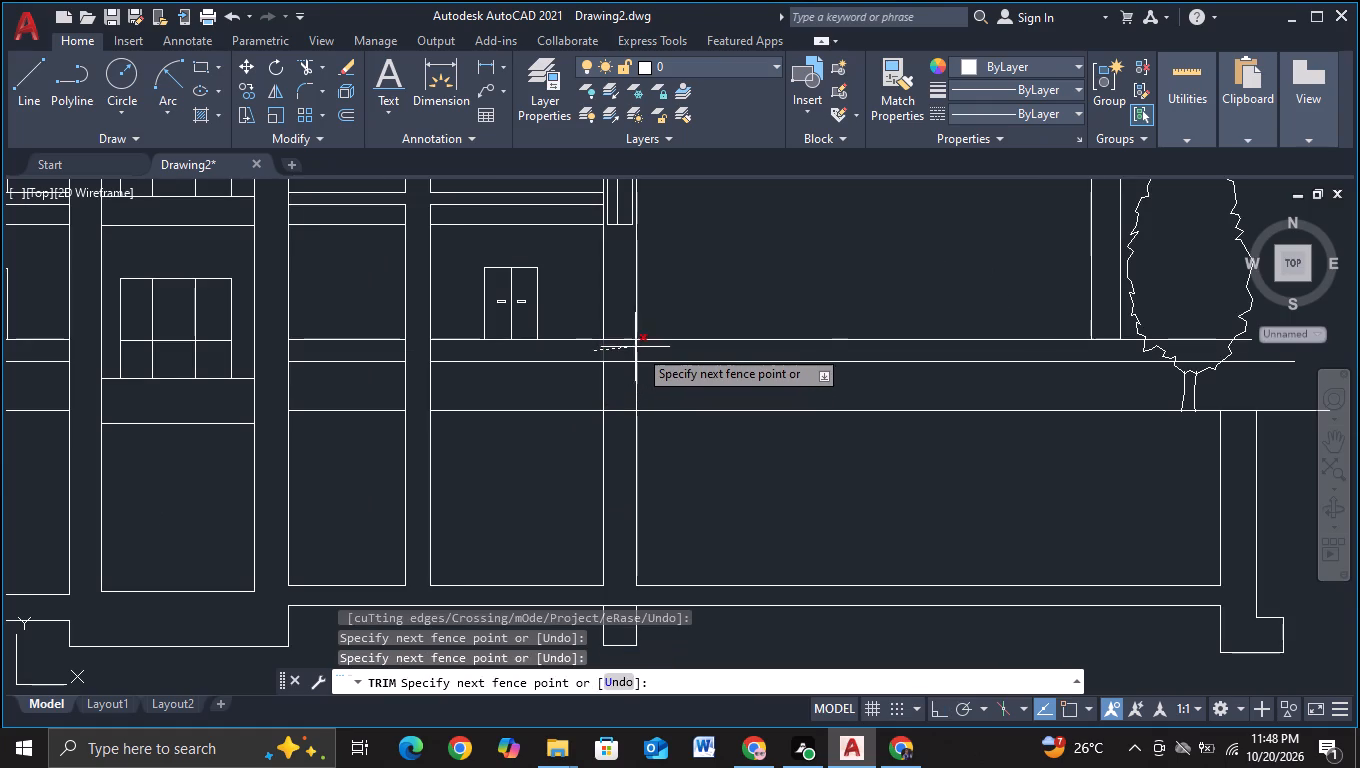
{"action": "left_click", "coordinate": [649, 352]}
{"action": "left_click_drag", "start_coordinate": [617, 336], "coordinate": [617, 359]}
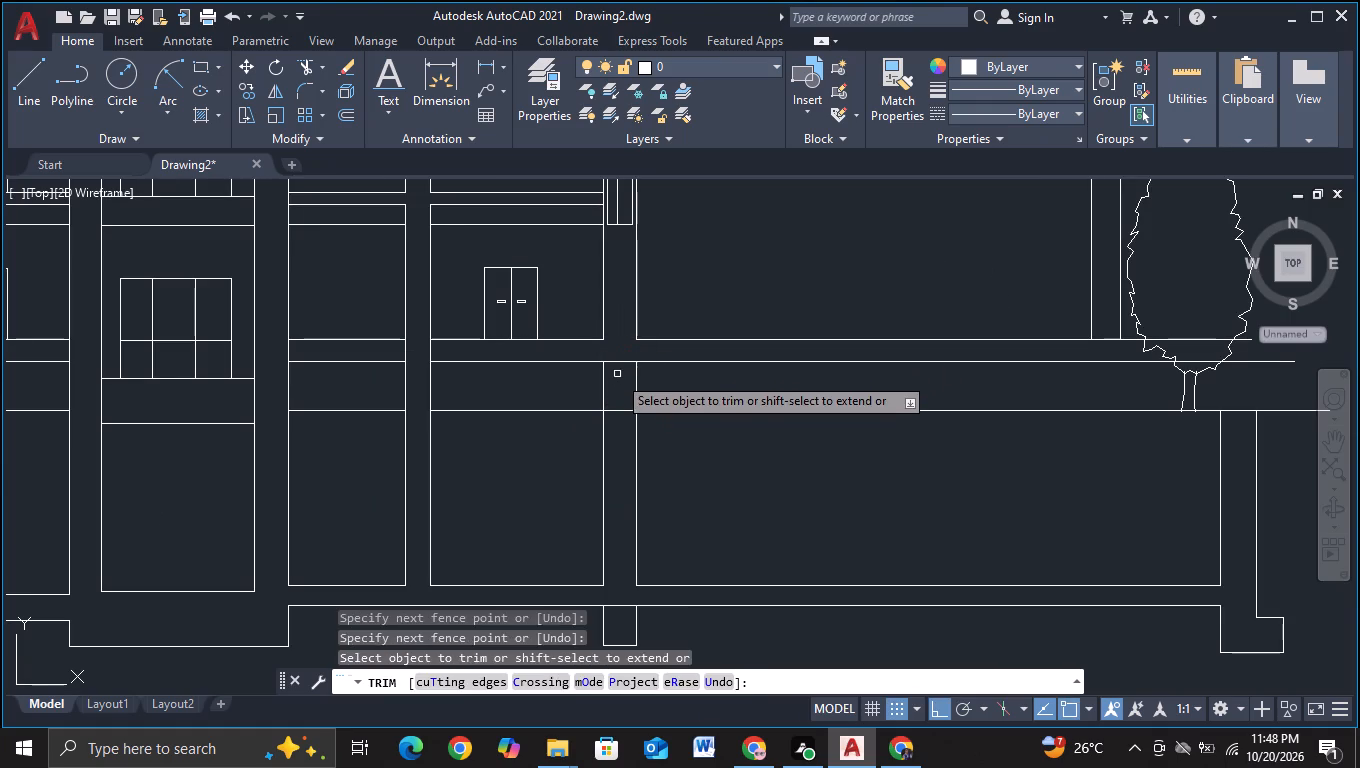
{"action": "left_click", "coordinate": [617, 381]}
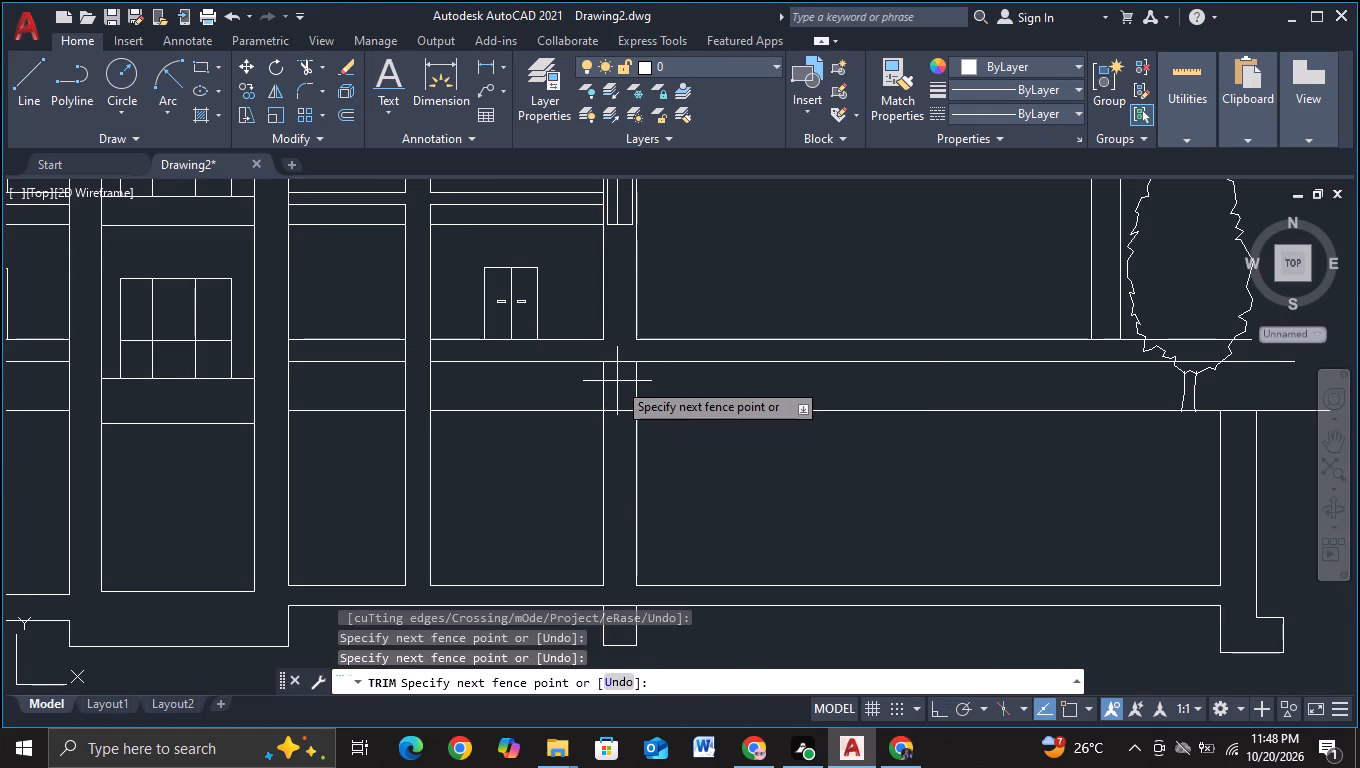
{"action": "key", "text": "Escape"}
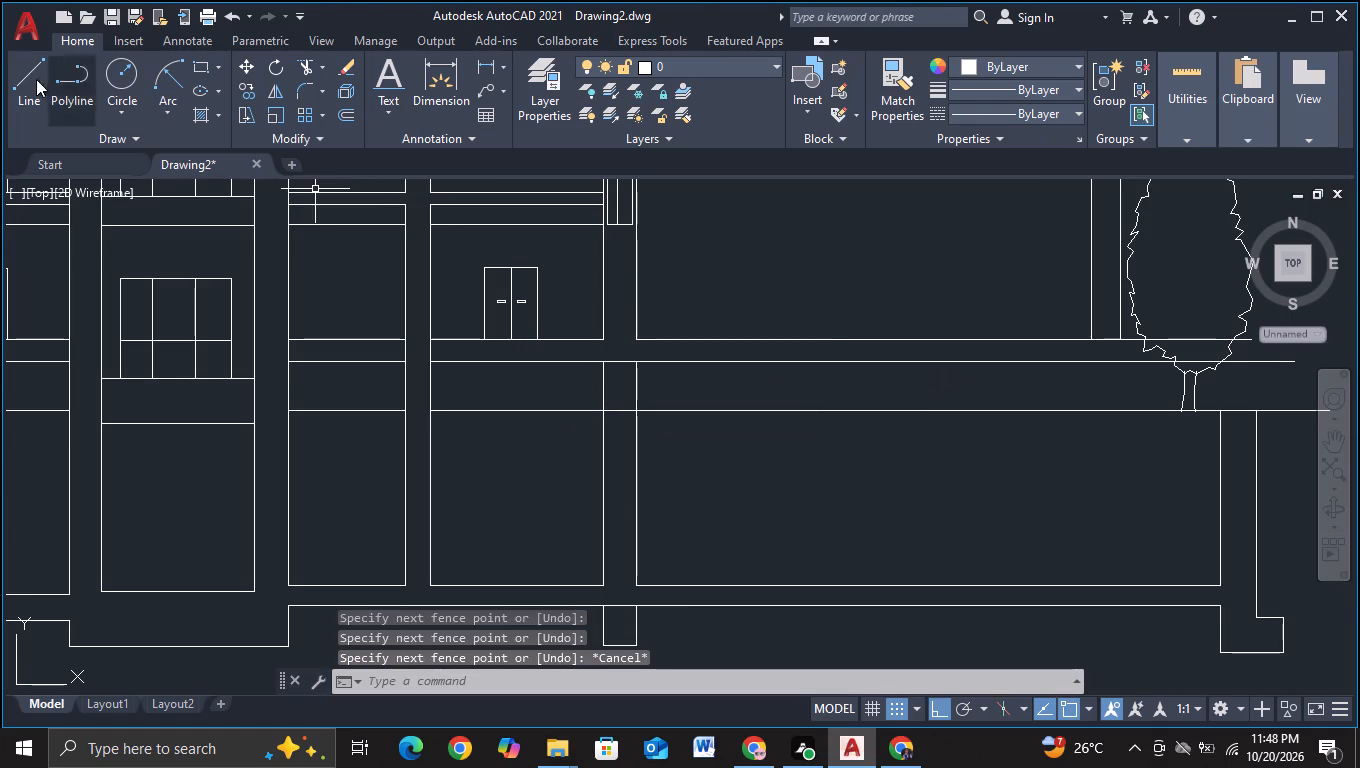
Draw a short horizontal line along the slab's top edge between the two end wall lines.
{"action": "left_click", "coordinate": [22, 80]}
{"action": "left_click", "coordinate": [603, 342]}
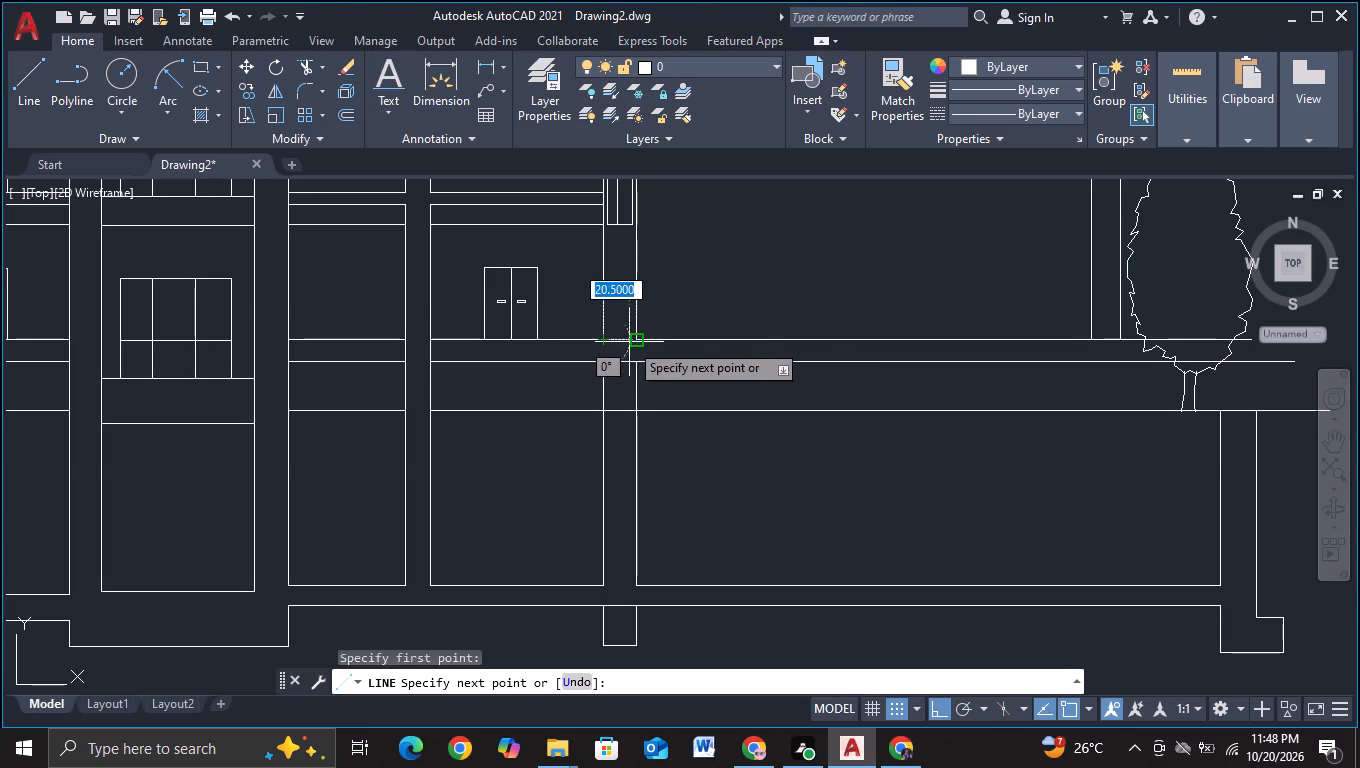
{"action": "left_click", "coordinate": [629, 342]}
{"action": "key", "text": "Escape"}
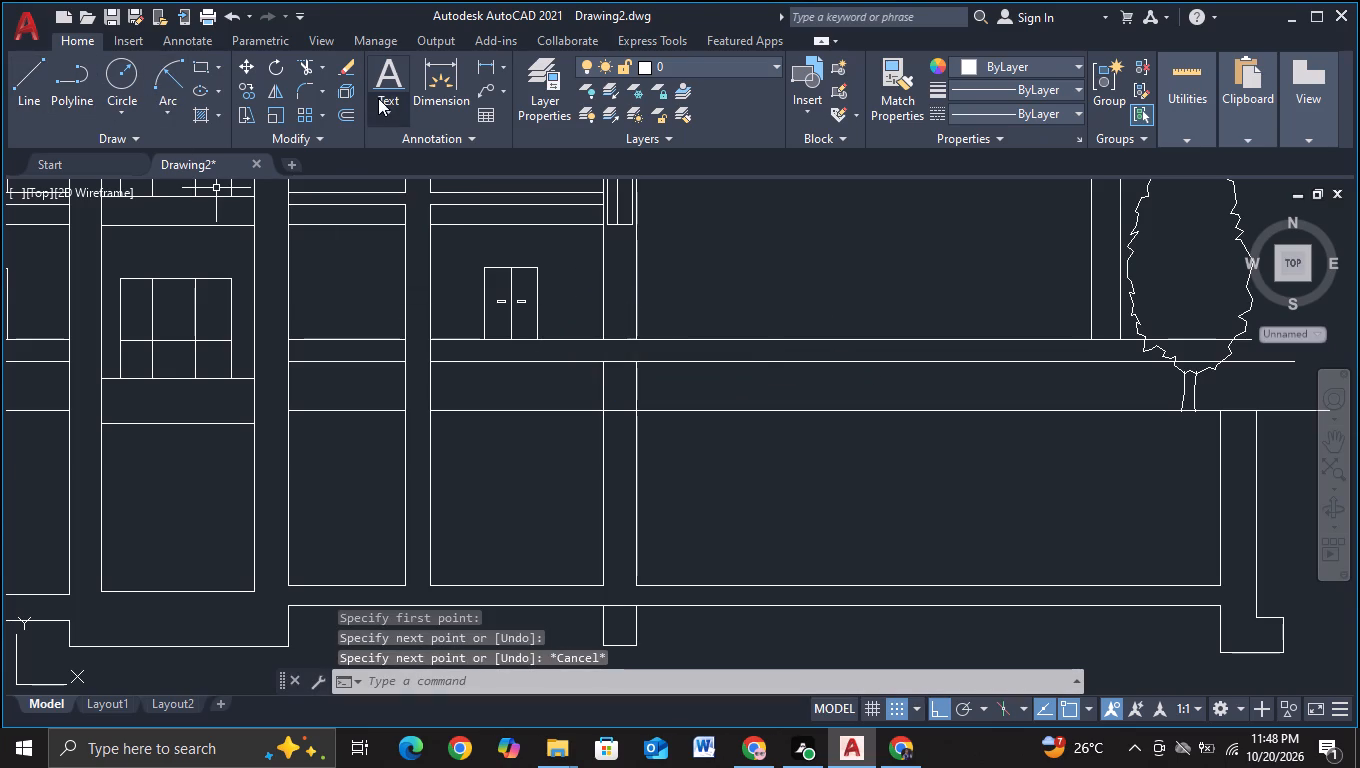
Trim the slab's bottom edge between the two end wall lines so the wall opens into the slab.
{"action": "left_click", "coordinate": [306, 68]}
{"action": "left_click_drag", "start_coordinate": [617, 374], "coordinate": [614, 363]}
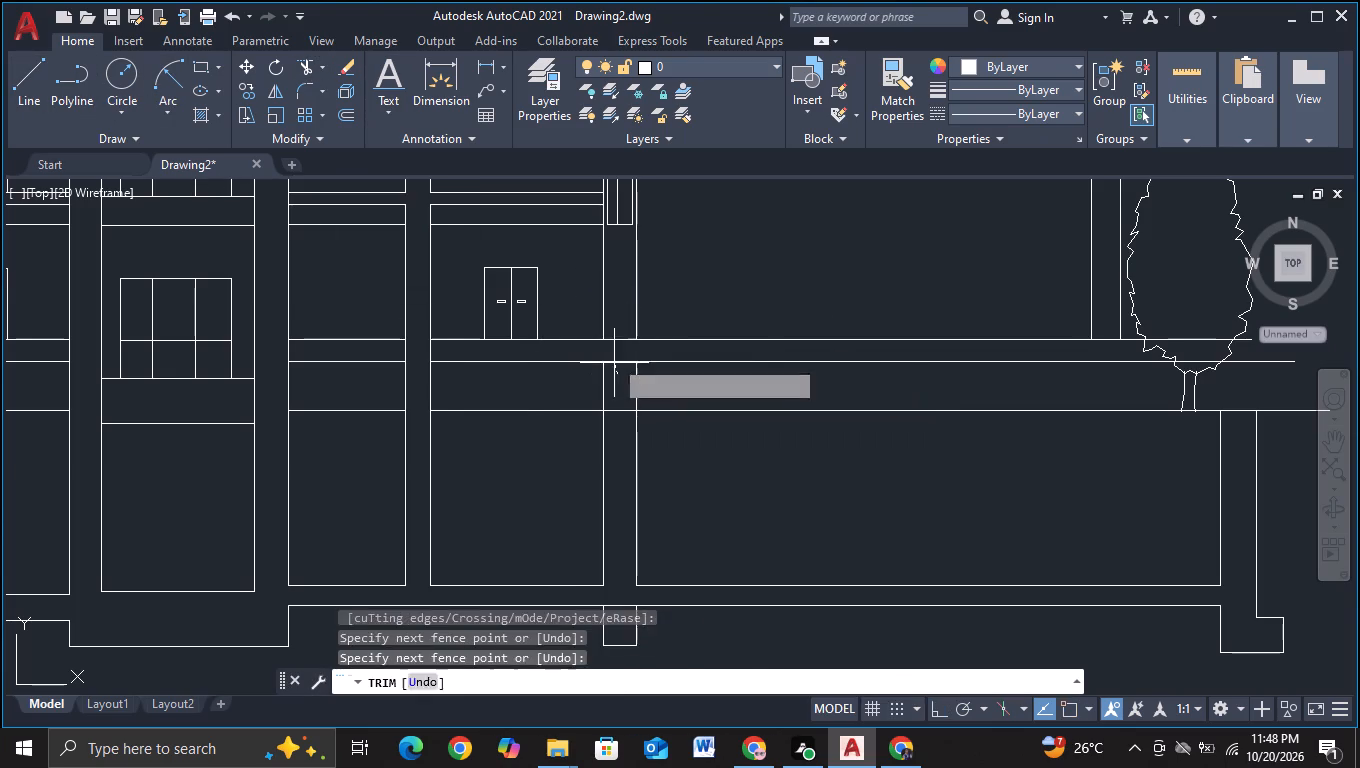
{"action": "left_click", "coordinate": [612, 349]}
{"action": "key", "text": "Escape"}
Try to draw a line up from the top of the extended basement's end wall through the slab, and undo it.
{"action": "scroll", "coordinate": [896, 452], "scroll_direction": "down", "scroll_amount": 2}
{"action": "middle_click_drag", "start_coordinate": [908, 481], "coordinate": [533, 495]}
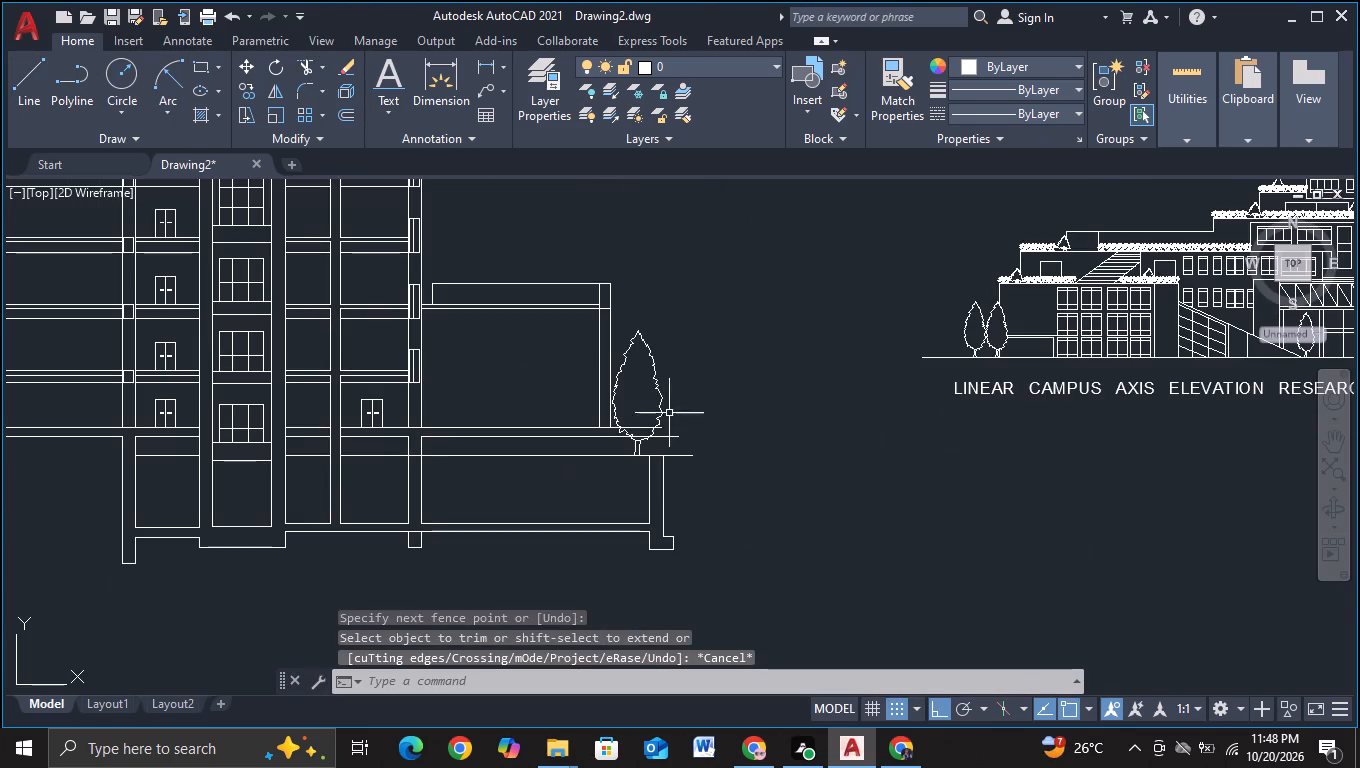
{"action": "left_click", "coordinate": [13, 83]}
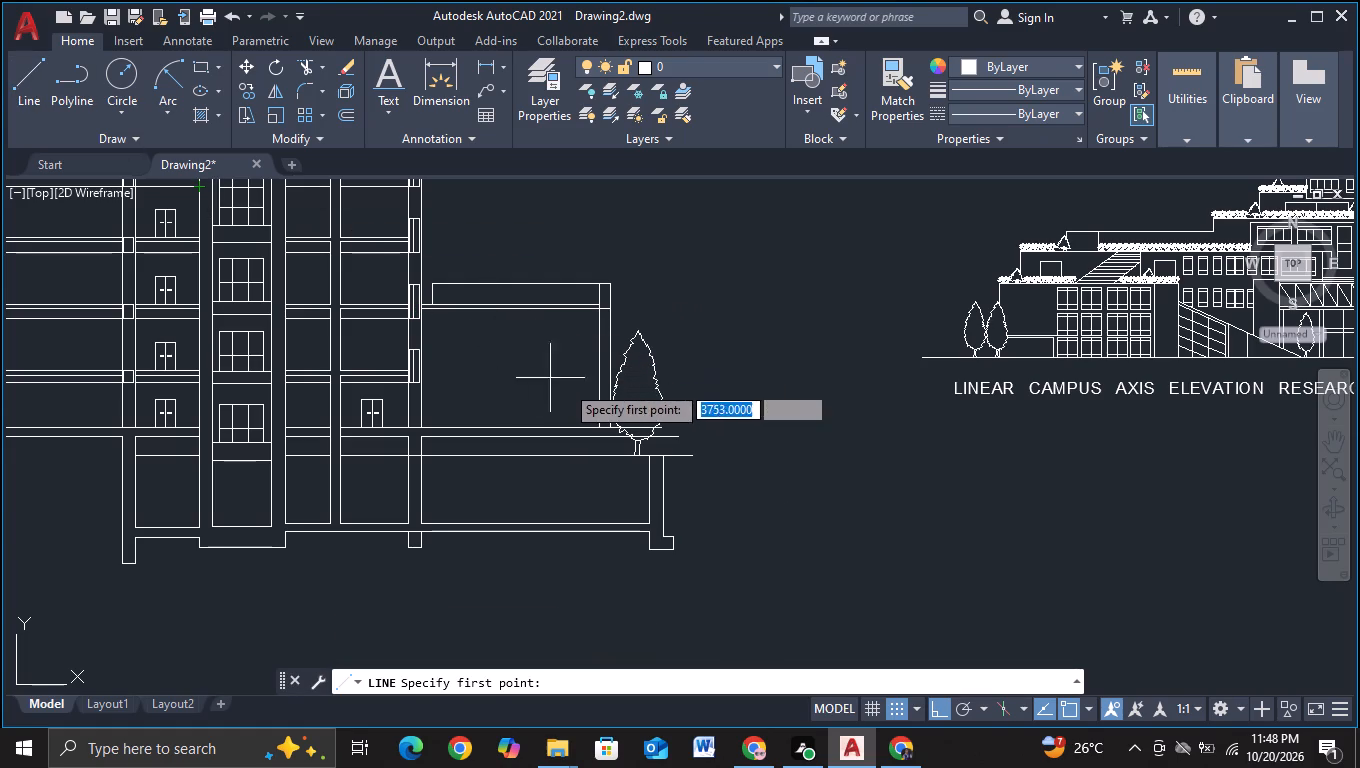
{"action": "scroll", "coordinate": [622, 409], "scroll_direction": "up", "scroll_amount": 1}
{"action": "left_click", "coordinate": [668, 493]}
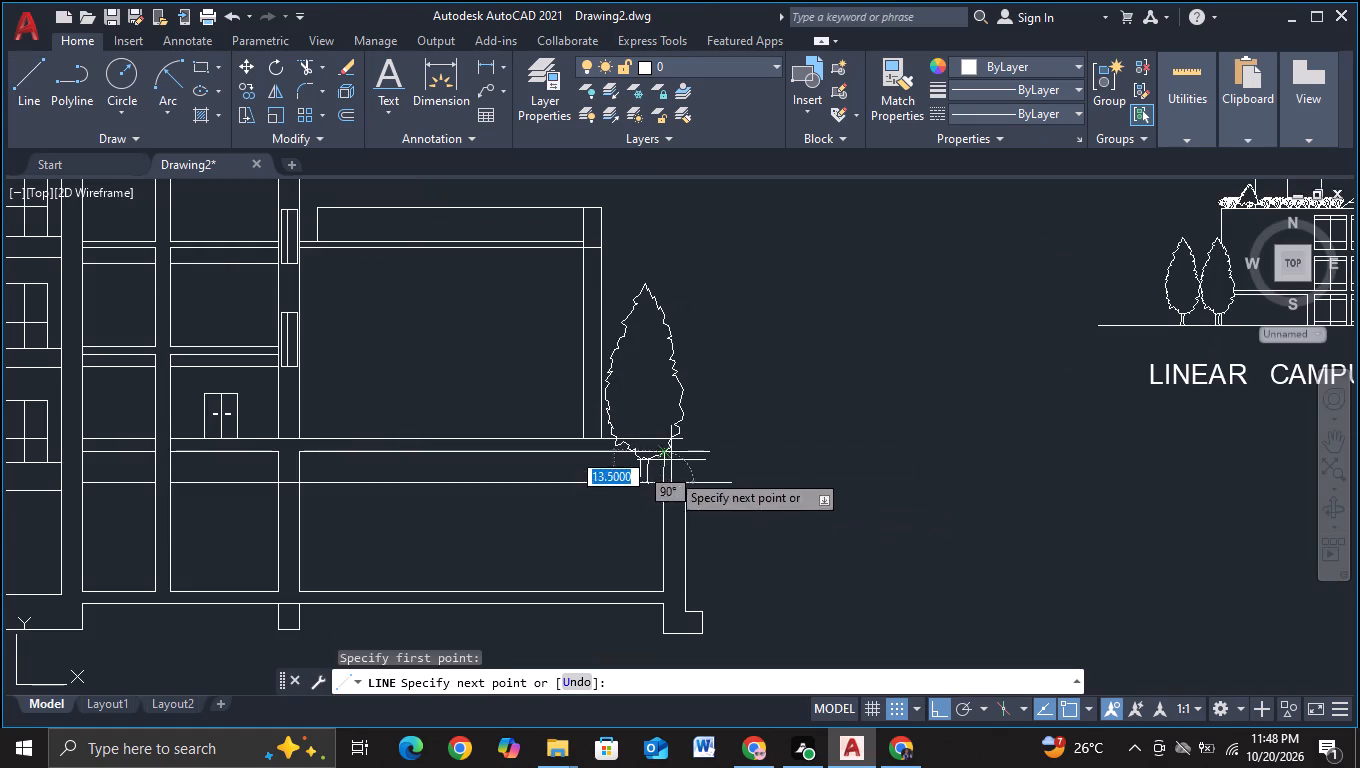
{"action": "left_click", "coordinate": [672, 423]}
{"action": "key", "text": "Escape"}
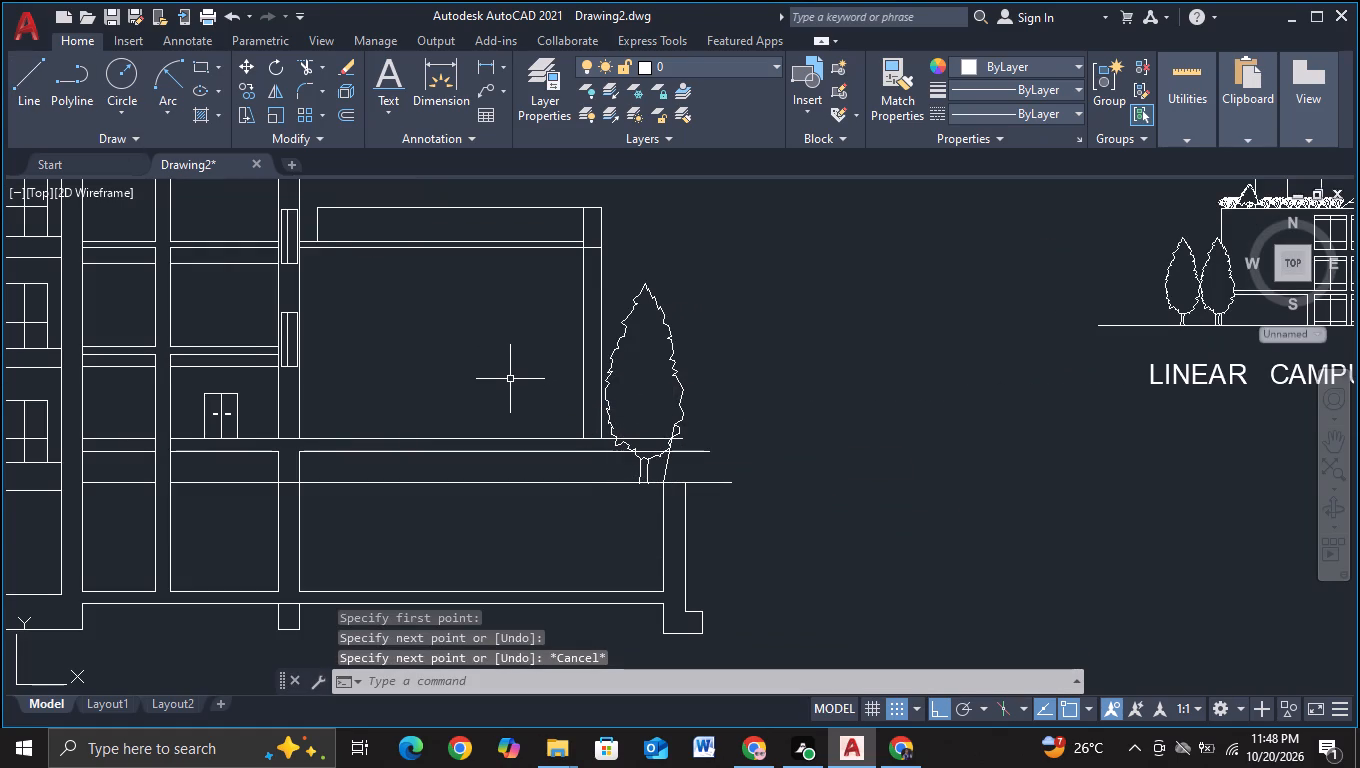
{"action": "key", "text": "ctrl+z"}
Move the tree beside the side extension straight up, clear of the floor slab and ground line.
{"action": "left_click", "coordinate": [657, 403]}
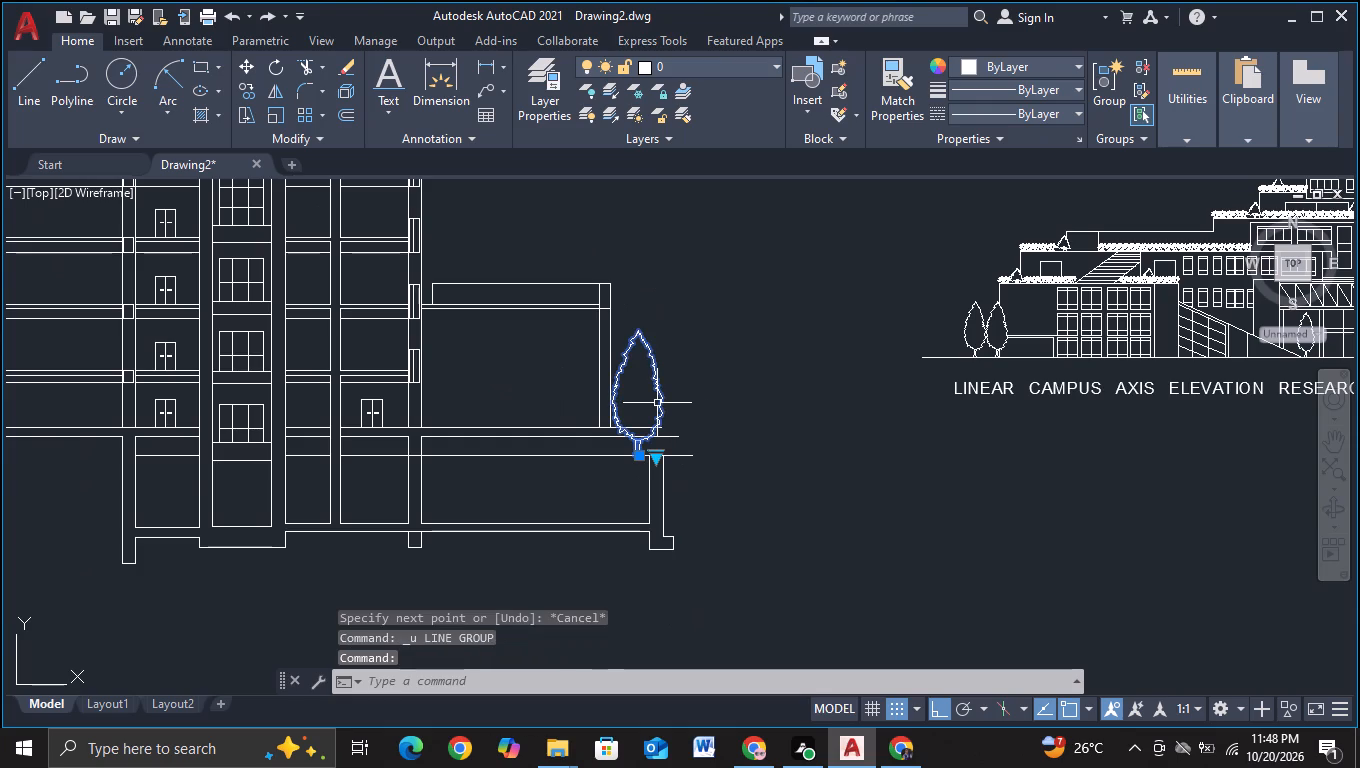
{"action": "key", "text": "n"}
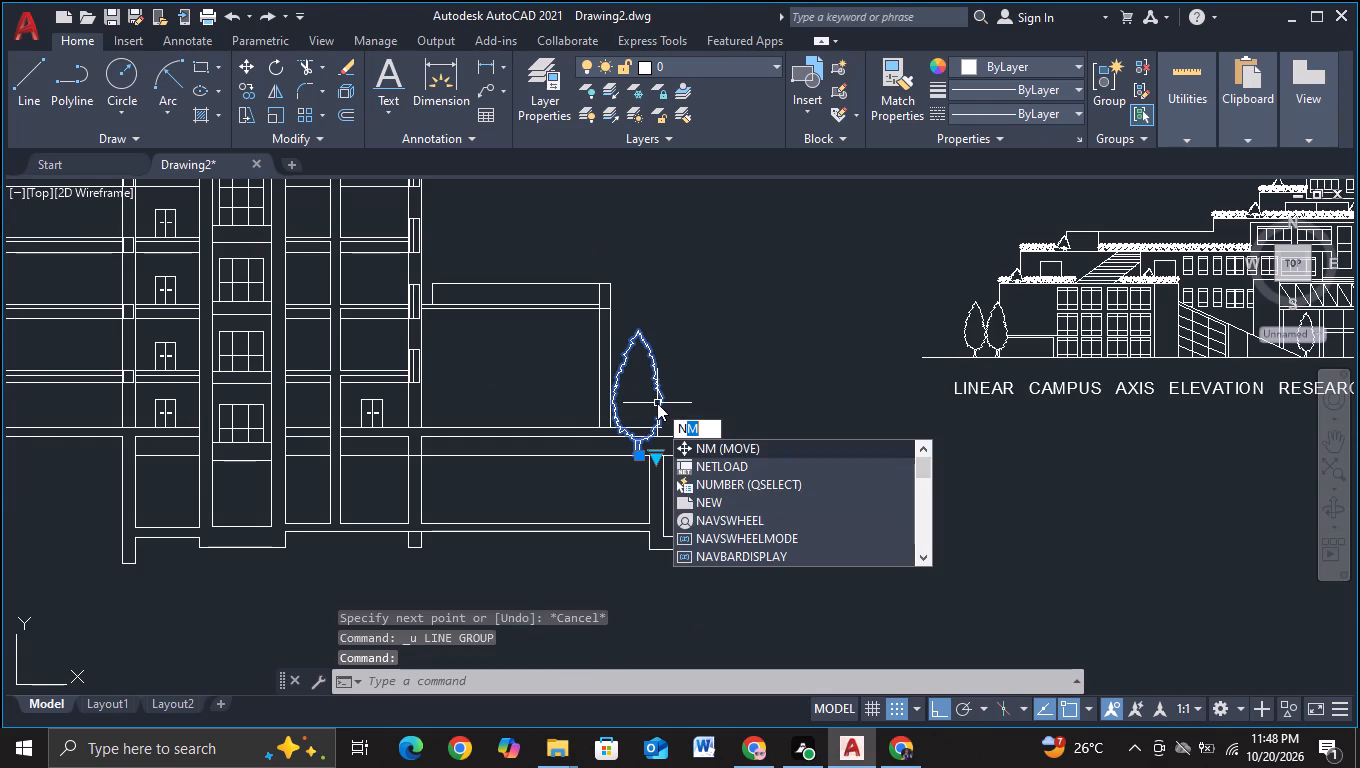
{"action": "key", "text": "BackSpace"}
{"action": "key", "text": "m"}
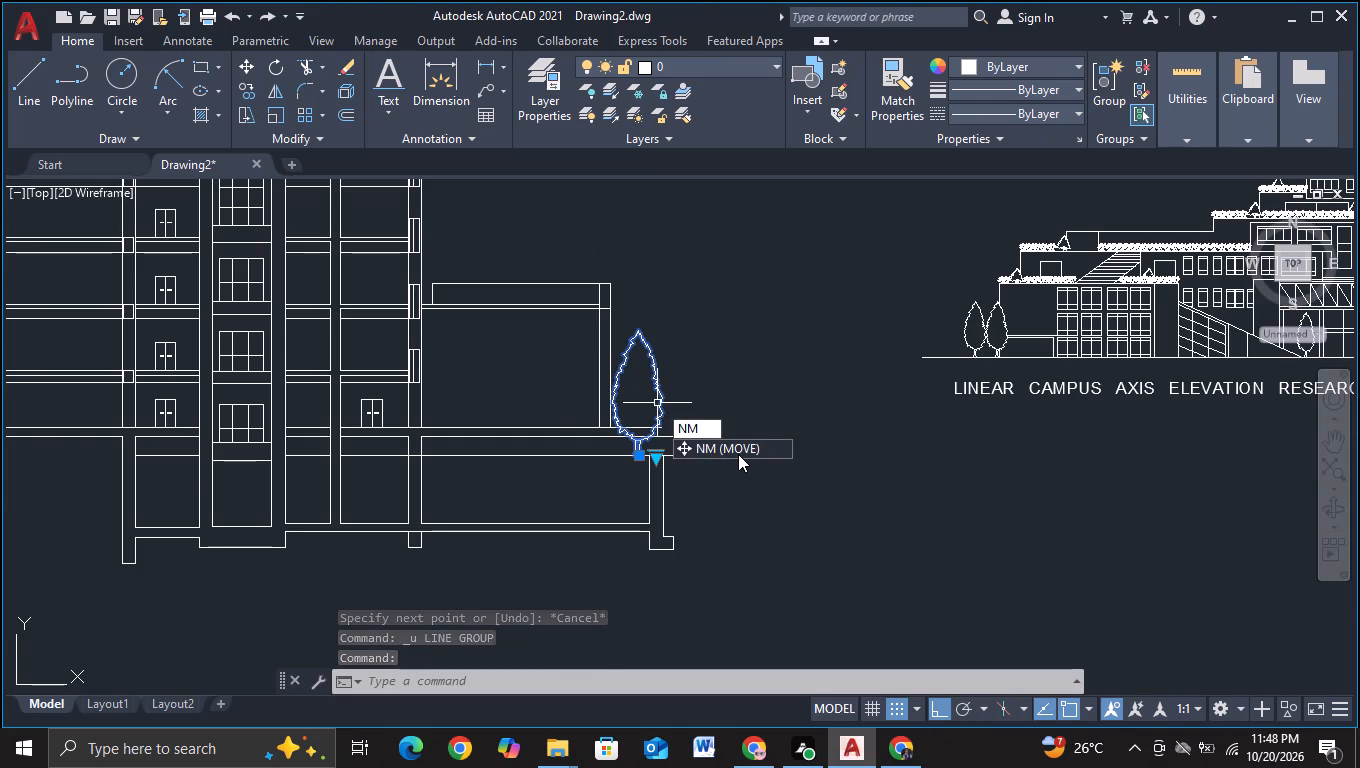
{"action": "key", "text": "BackSpace"}
{"action": "key", "text": "BackSpace"}
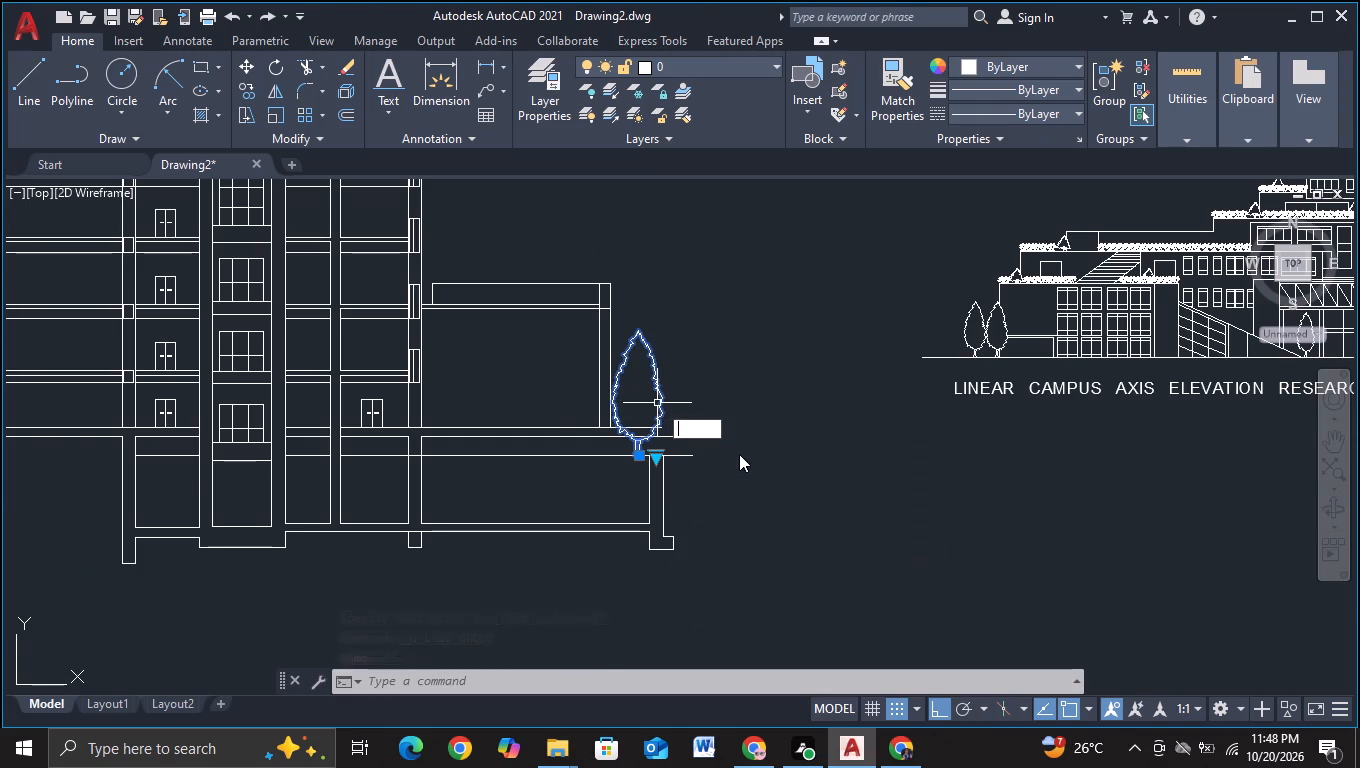
{"action": "key", "text": "m"}
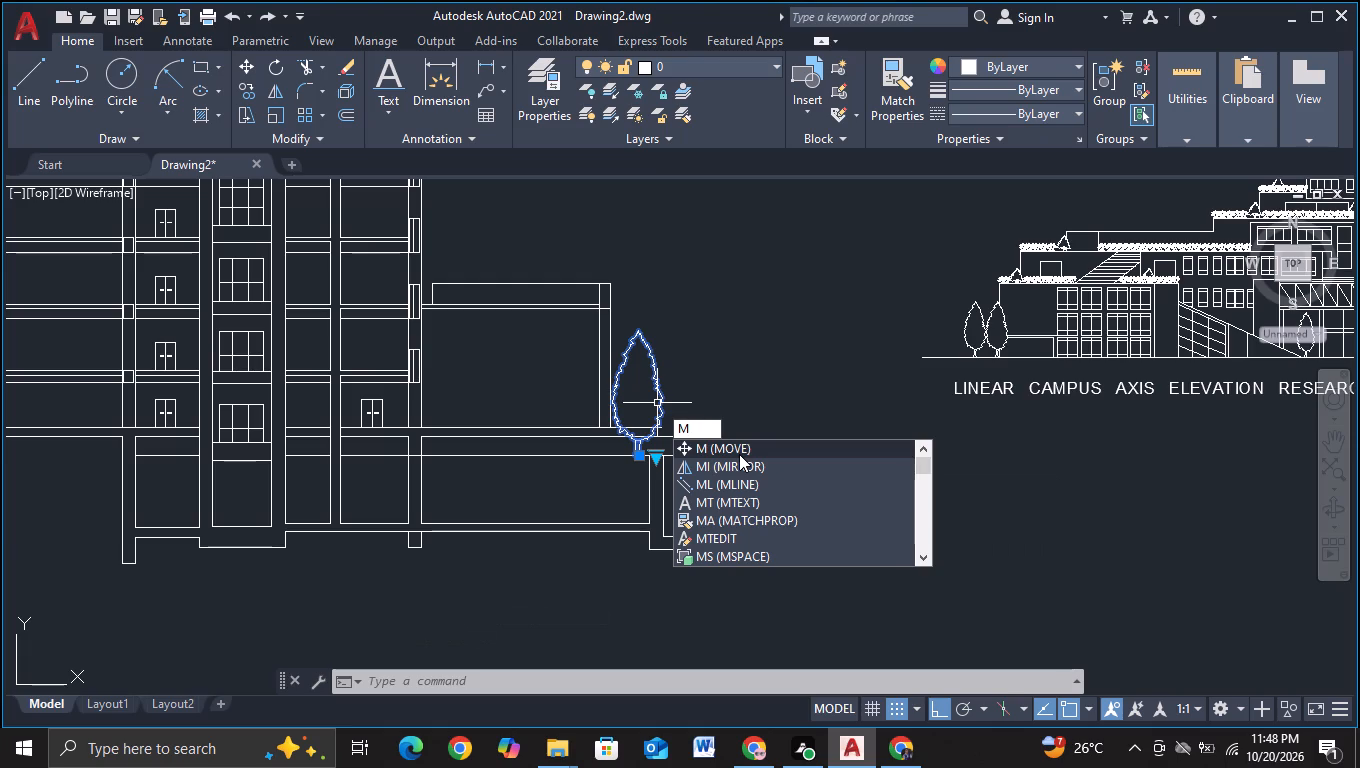
{"action": "left_click", "coordinate": [739, 454]}
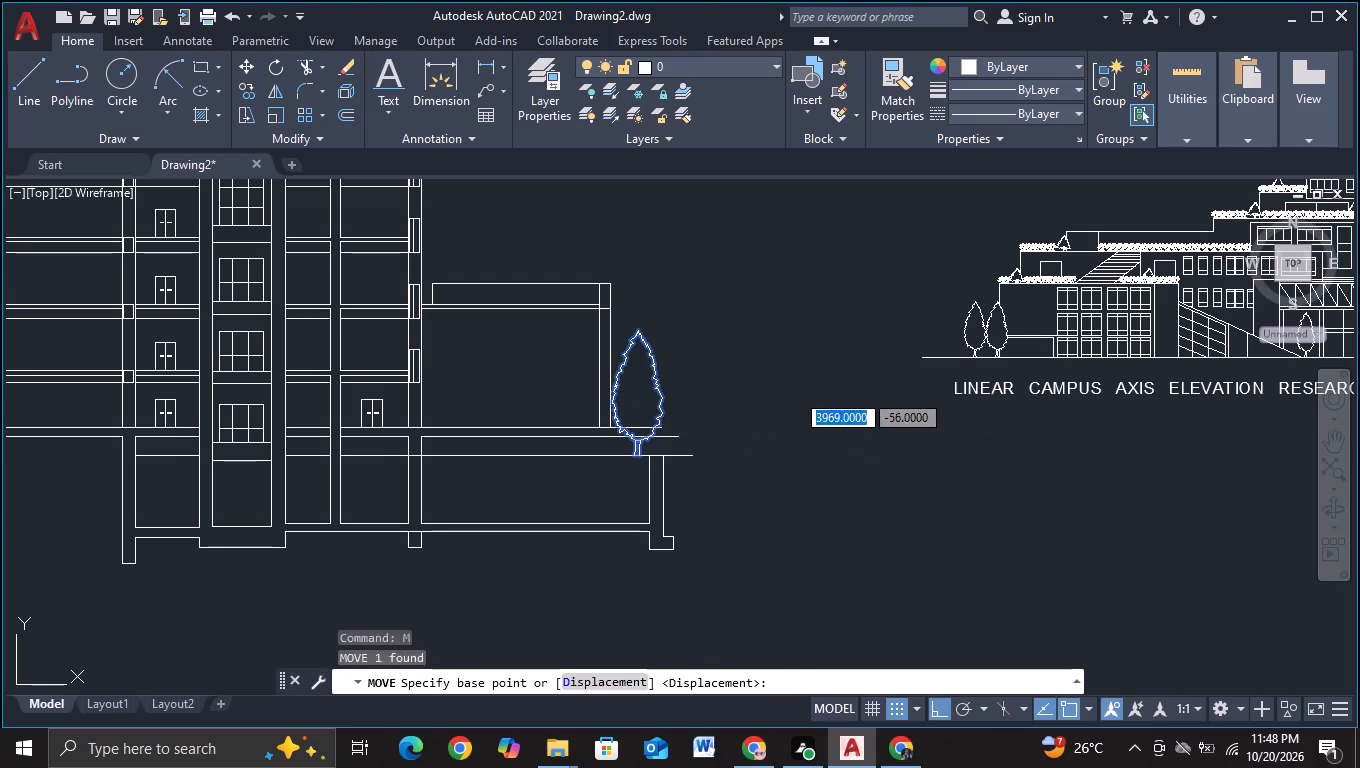
{"action": "left_click", "coordinate": [643, 392]}
{"action": "left_click", "coordinate": [673, 314]}
{"action": "key", "text": "Escape"}
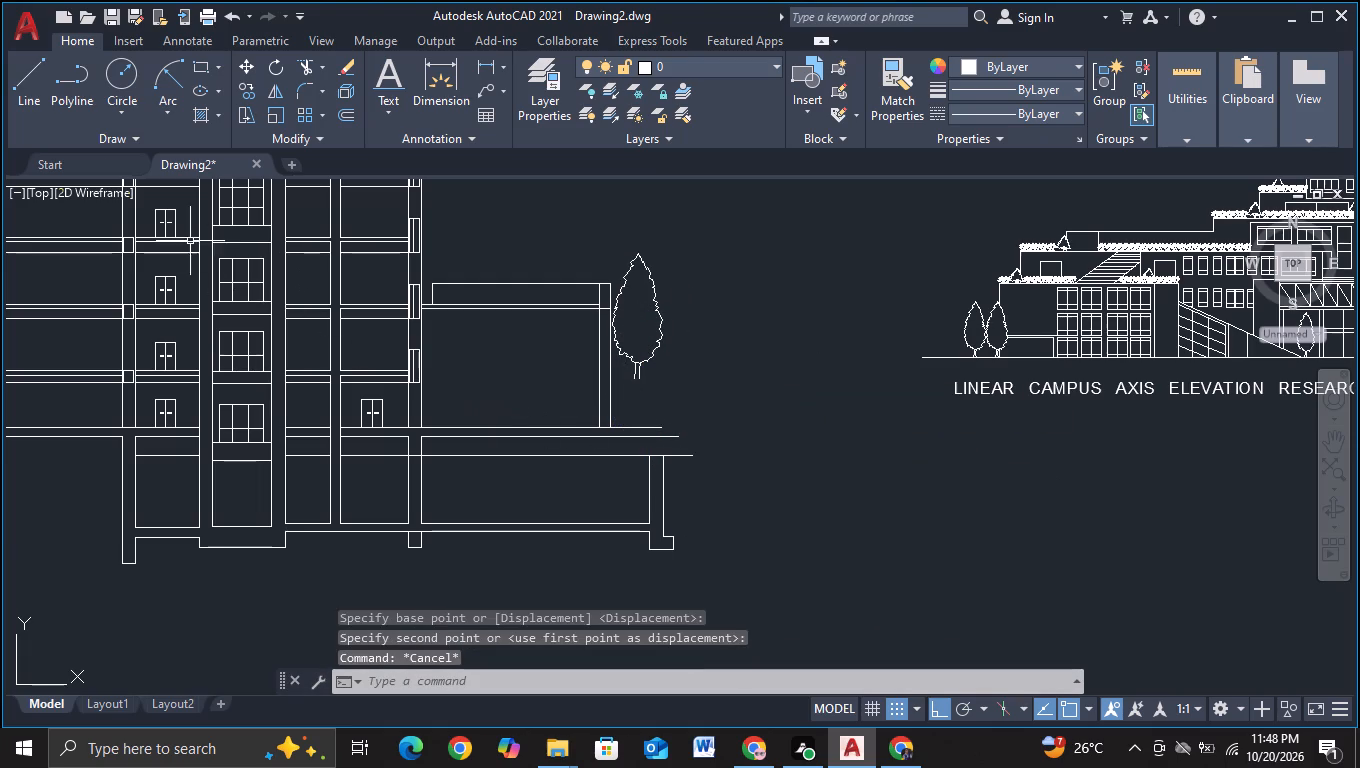
Draw a vertical line extending the basement end wall's inner line up past the floor slab.
{"action": "left_click", "coordinate": [11, 103]}
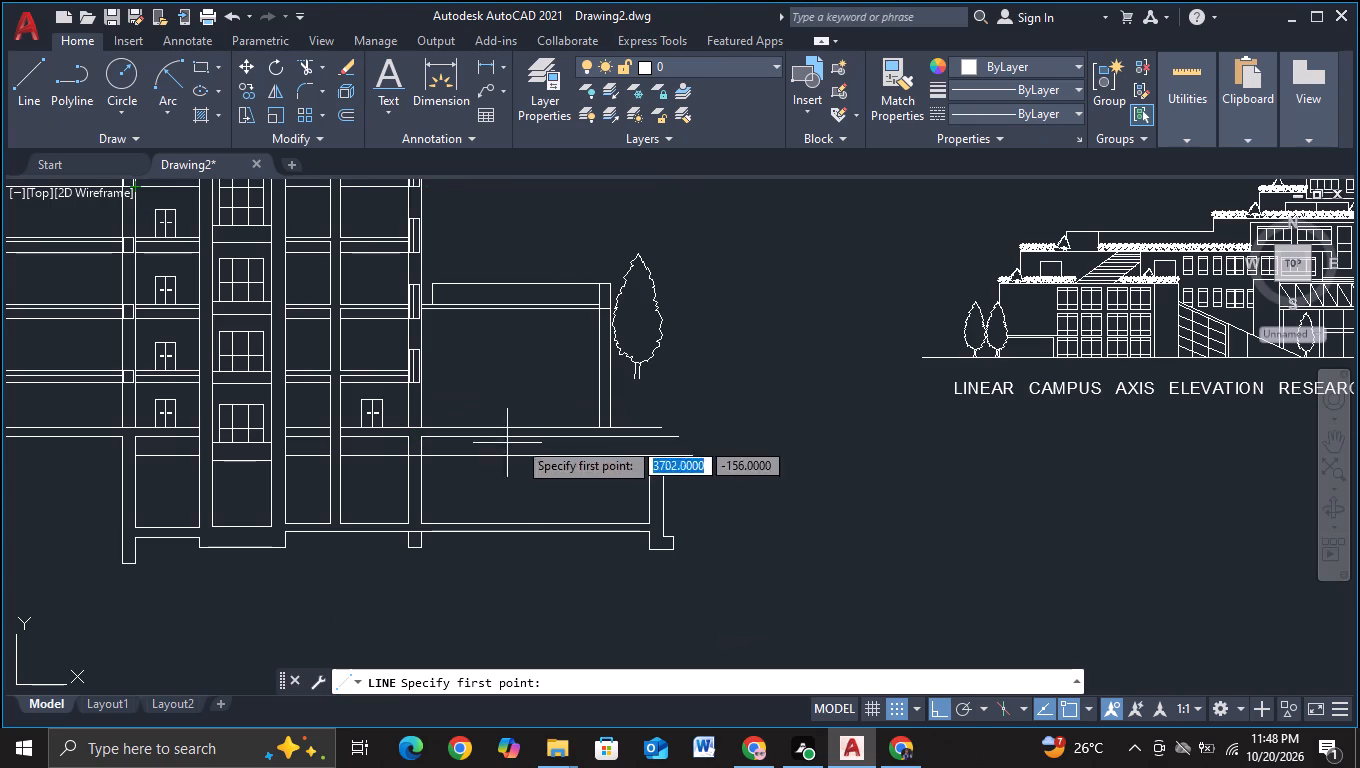
{"action": "left_click", "coordinate": [641, 455]}
{"action": "left_click", "coordinate": [647, 407]}
{"action": "key", "text": "Escape"}
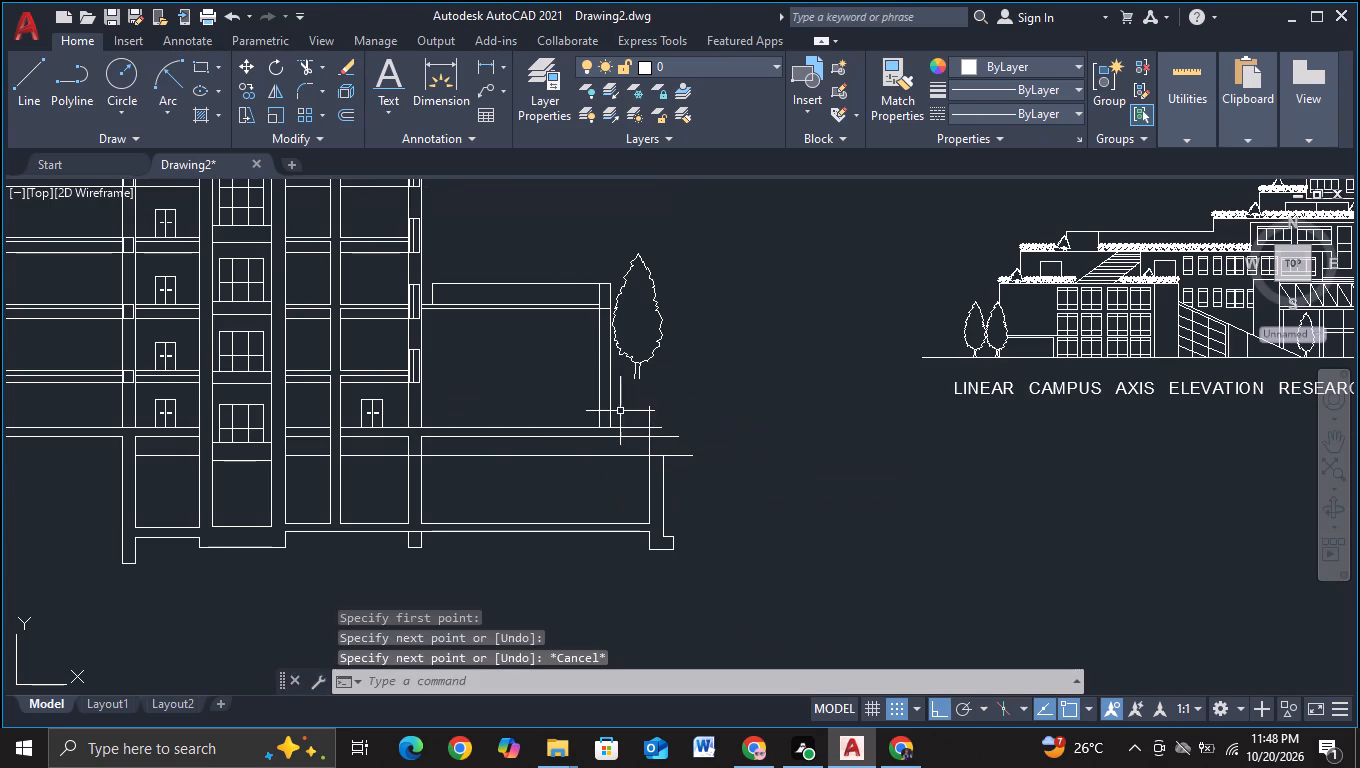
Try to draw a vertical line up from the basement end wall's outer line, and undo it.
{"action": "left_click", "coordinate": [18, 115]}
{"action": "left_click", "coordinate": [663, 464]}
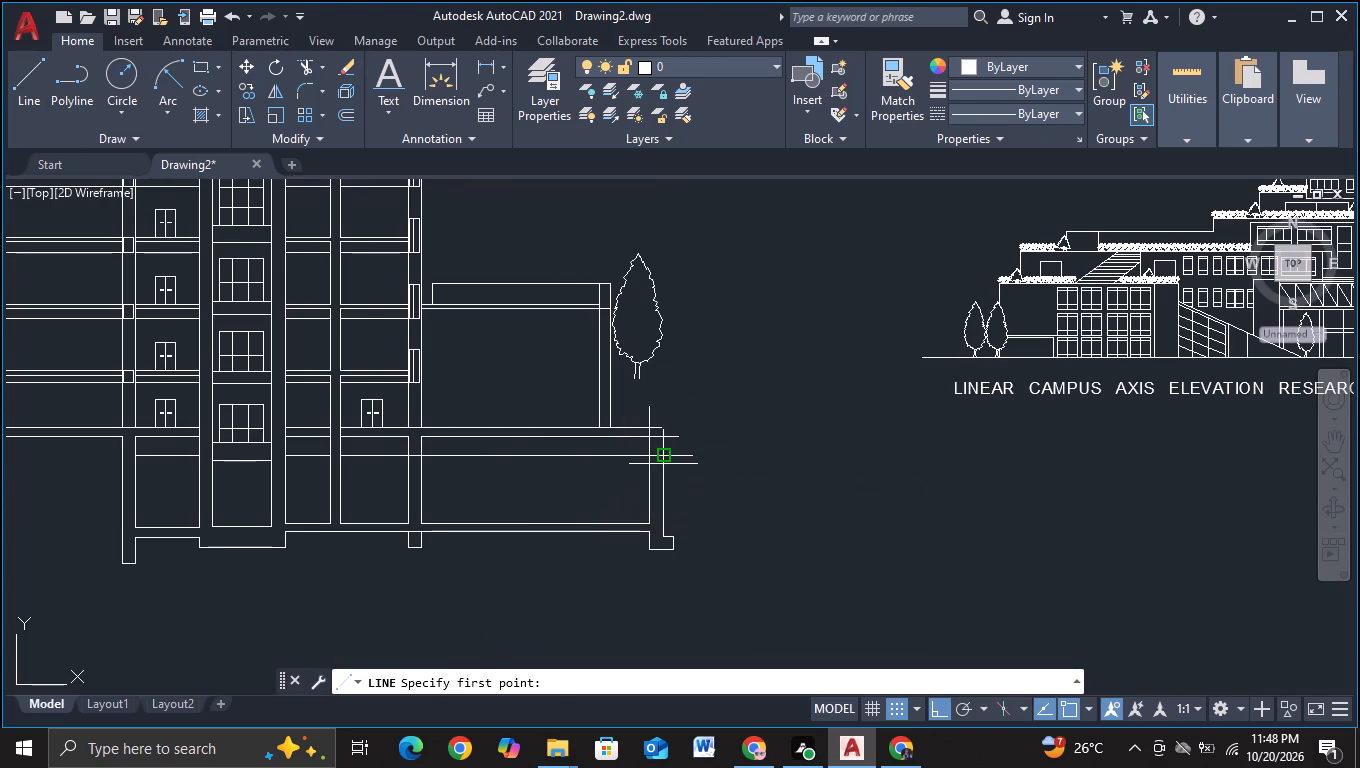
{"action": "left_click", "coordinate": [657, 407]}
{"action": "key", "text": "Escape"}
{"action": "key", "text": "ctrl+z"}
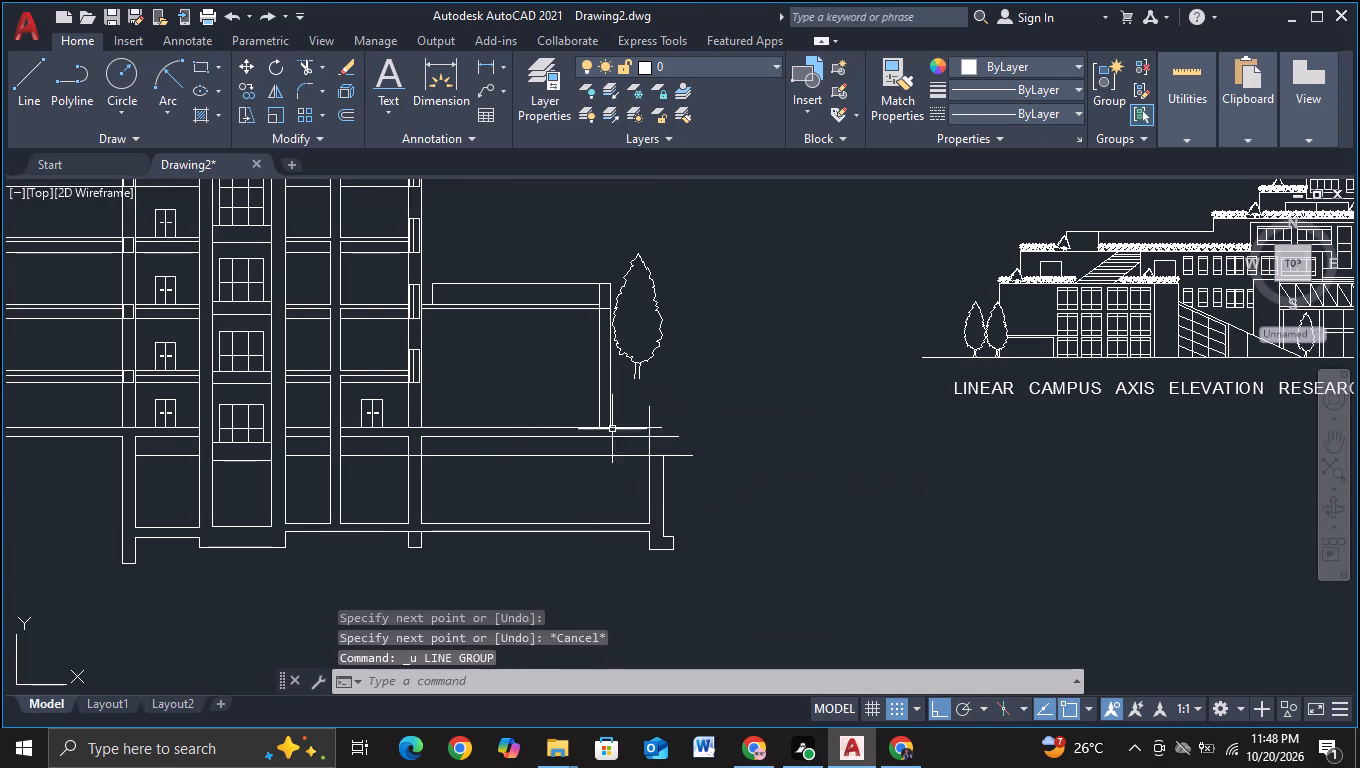
Draw a vertical line extending the basement end wall's outer line up above the slab, higher than the inner line.
{"action": "left_click", "coordinate": [10, 94]}
{"action": "left_click", "coordinate": [661, 456]}
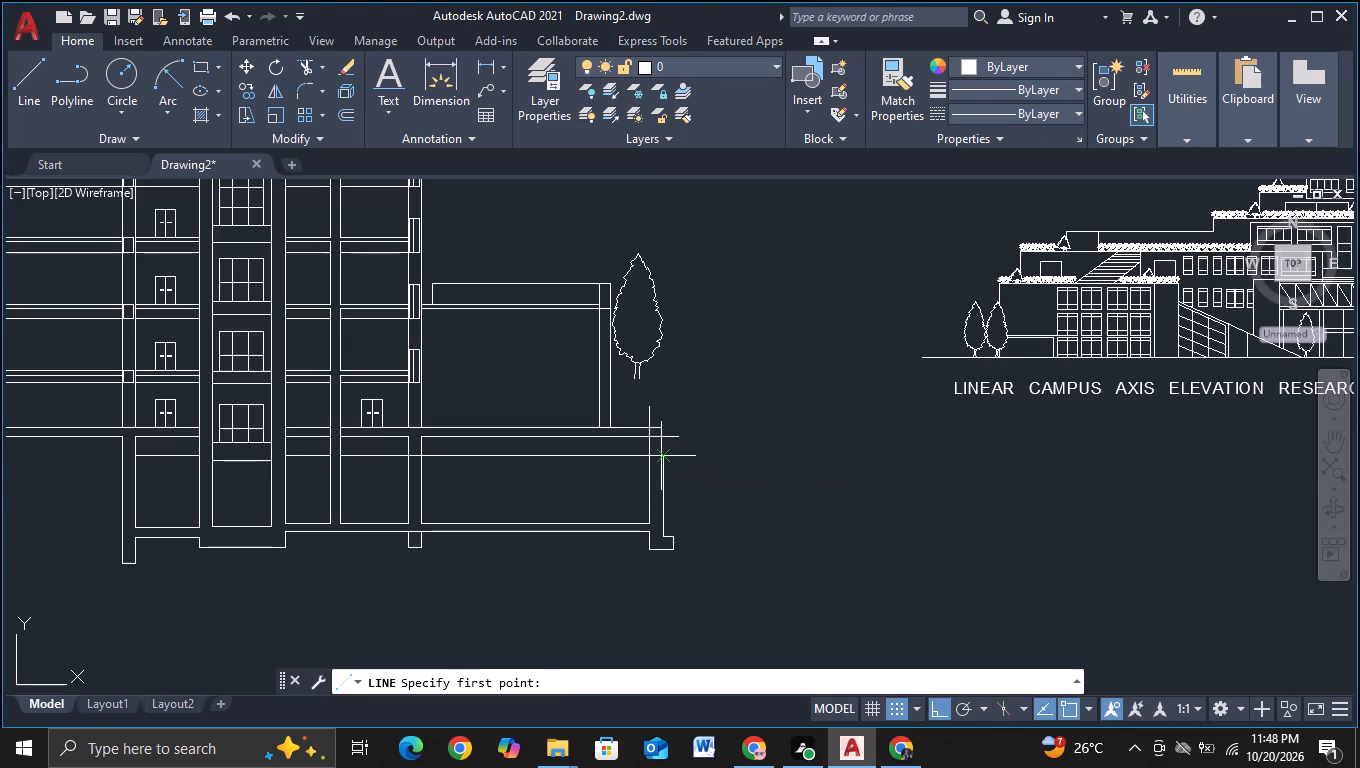
{"action": "left_click", "coordinate": [669, 371]}
{"action": "key", "text": "Escape"}
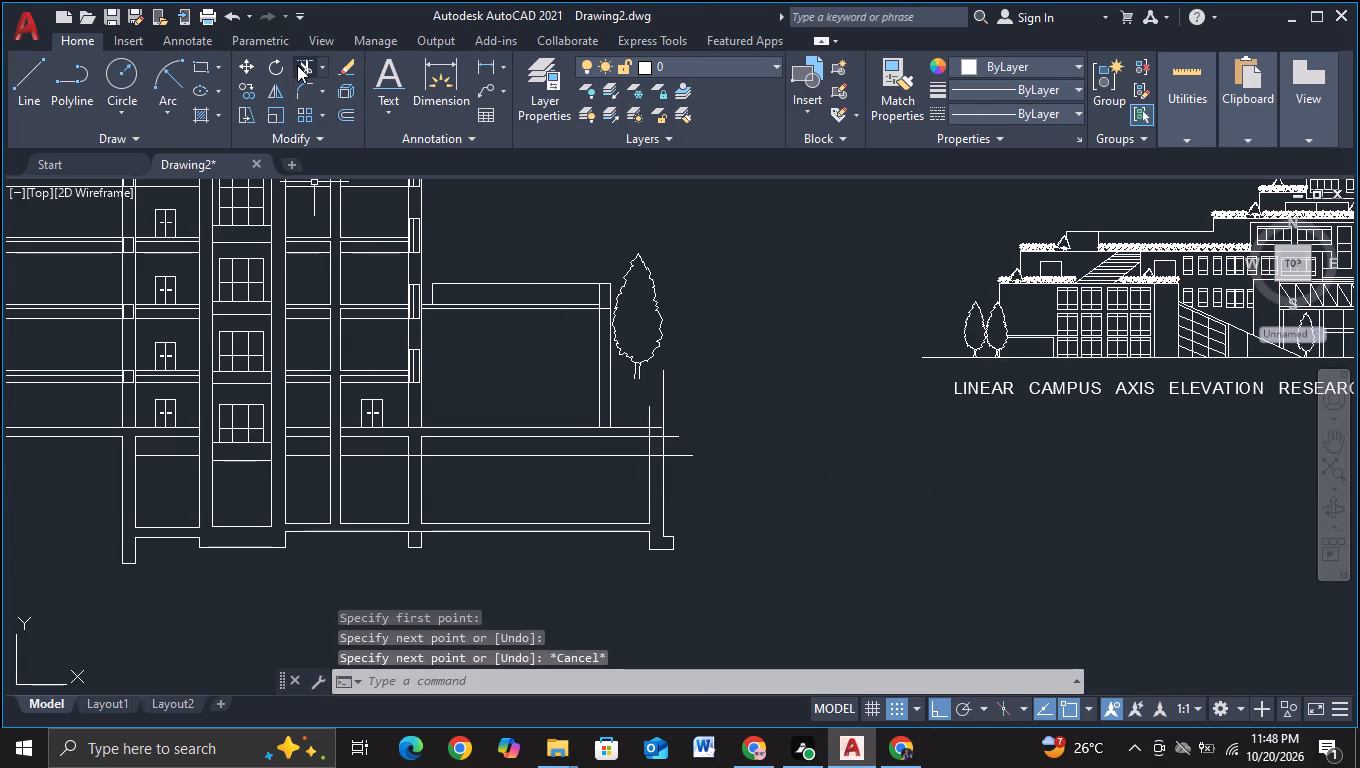
Trim the slab edges beyond the basement end wall's inner line and the ground line beyond its outer line.
{"action": "left_click", "coordinate": [297, 65]}
{"action": "scroll", "coordinate": [647, 410], "scroll_direction": "up", "scroll_amount": 2}
{"action": "left_click_drag", "start_coordinate": [660, 446], "coordinate": [666, 503]}
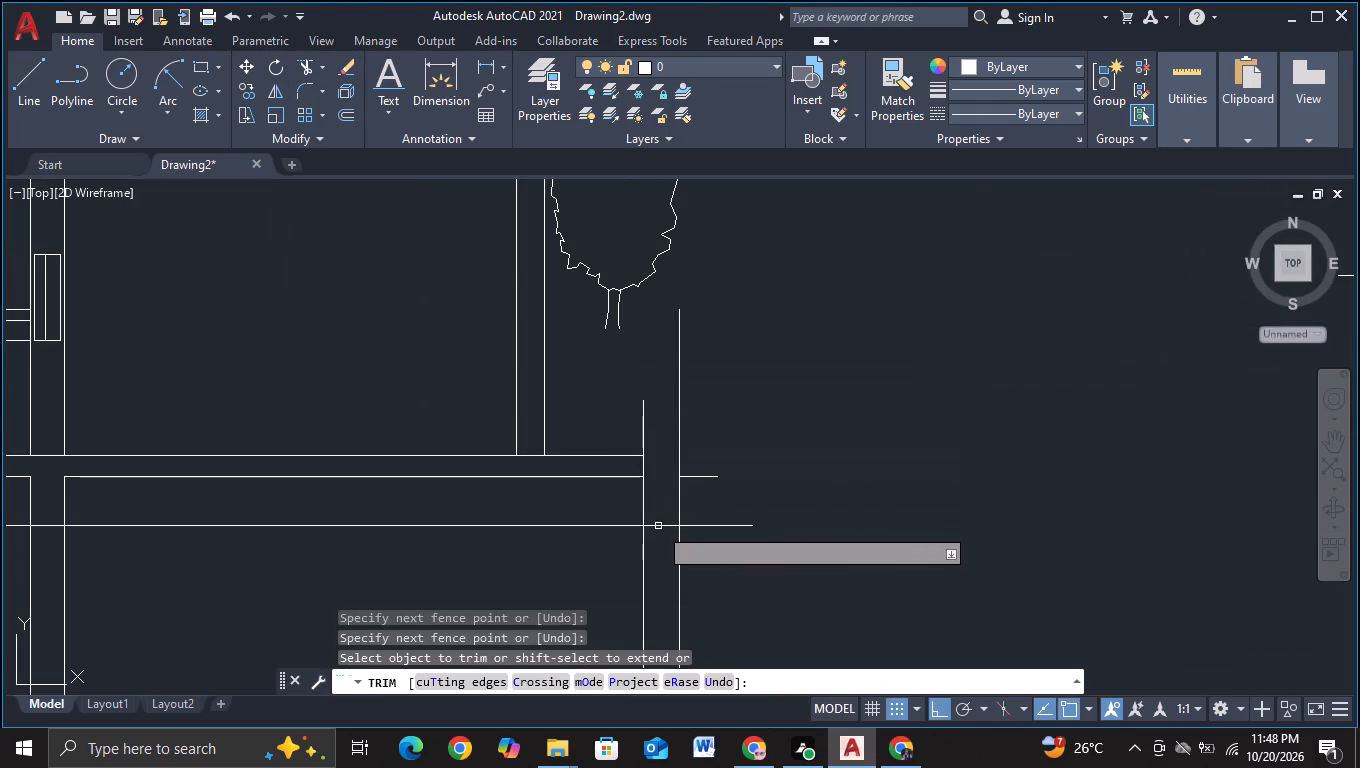
{"action": "left_click_drag", "start_coordinate": [707, 461], "coordinate": [714, 498]}
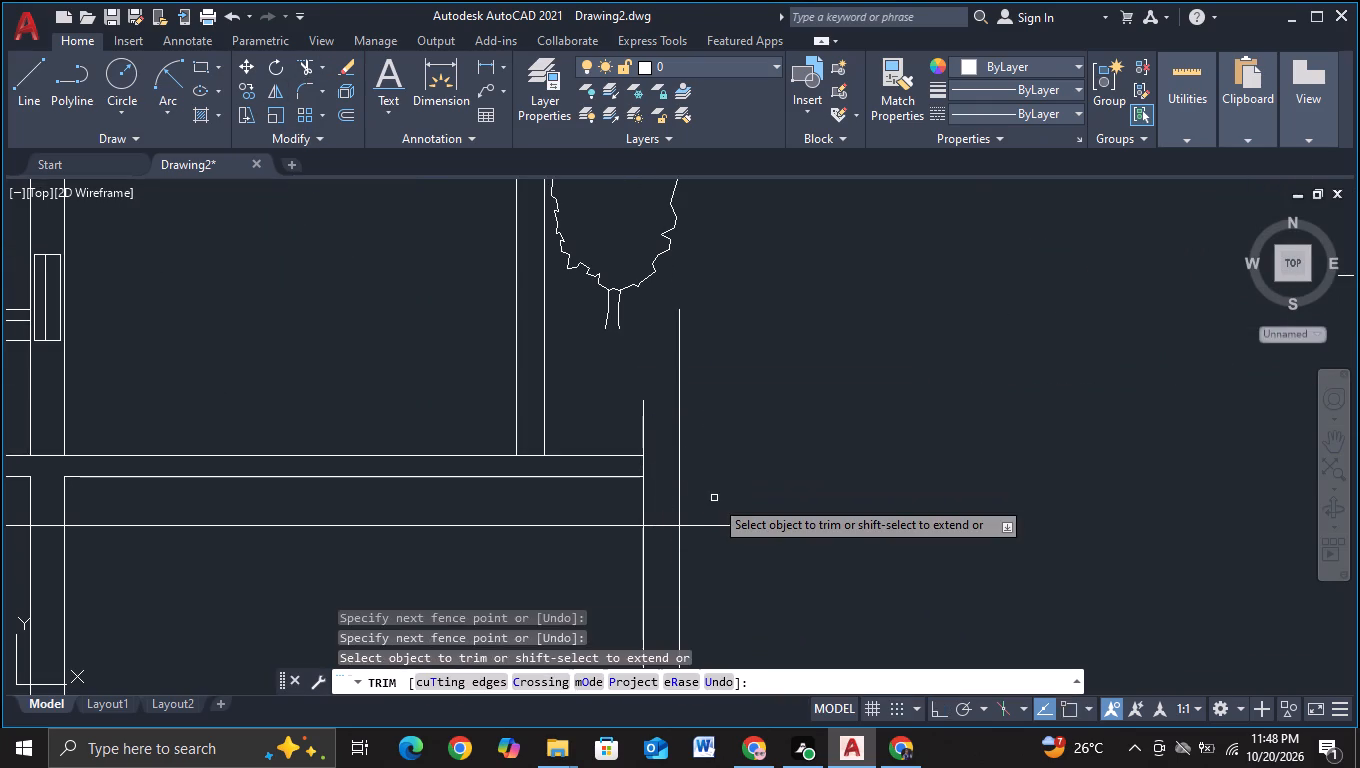
{"action": "scroll", "coordinate": [726, 500], "scroll_direction": "down", "scroll_amount": 2}
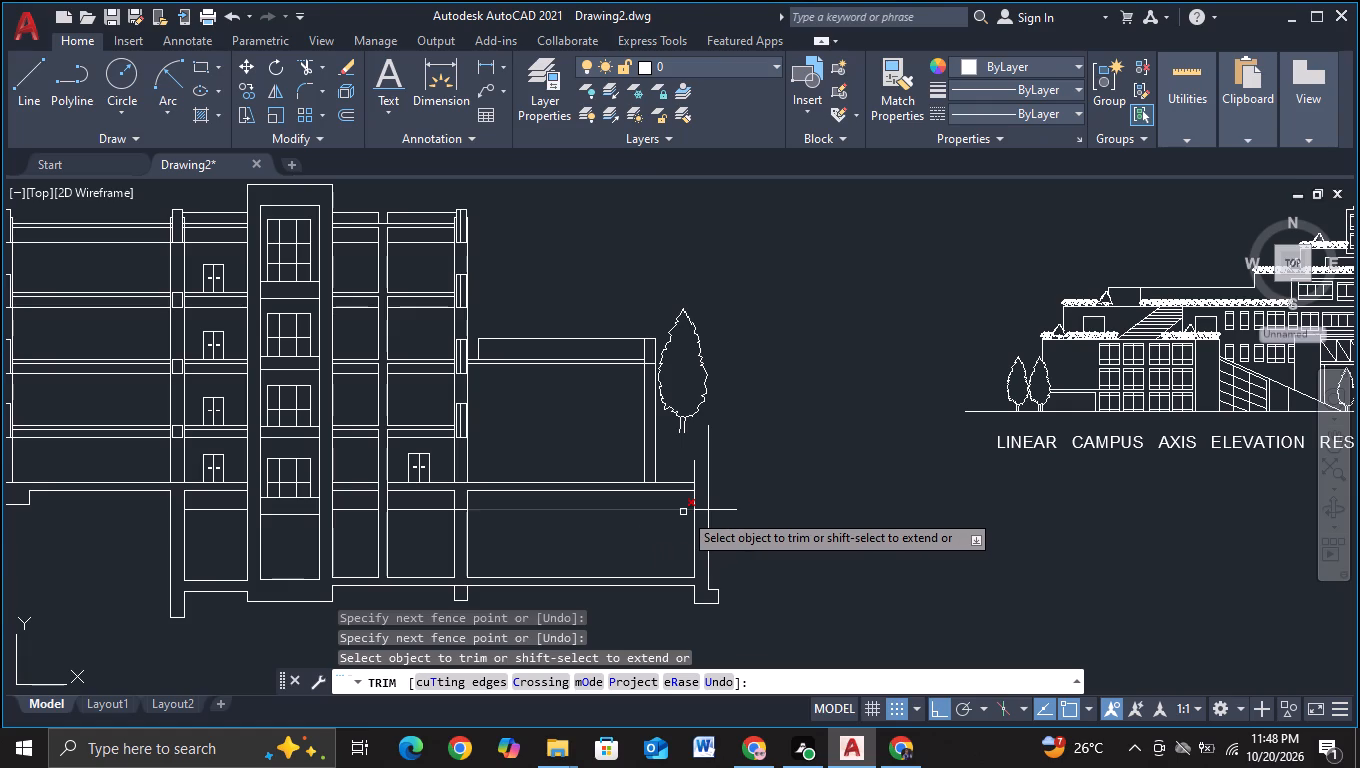
{"action": "left_click_drag", "start_coordinate": [726, 523], "coordinate": [728, 479]}
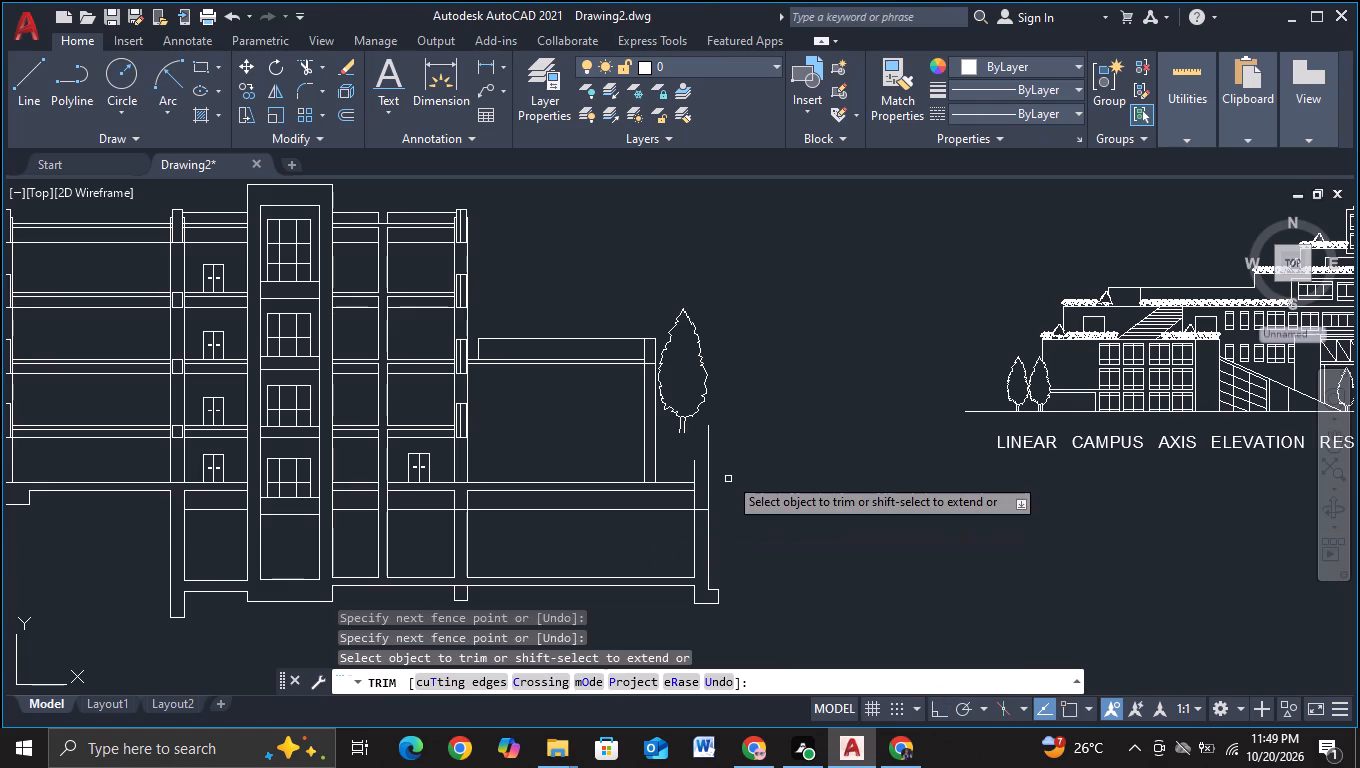
Draw a horizontal line about 89 units long across both raised wall lines, a little above the floor slab.
{"action": "scroll", "coordinate": [728, 476], "scroll_direction": "up", "scroll_amount": 1}
{"action": "middle_click_drag", "start_coordinate": [729, 476], "coordinate": [731, 503]}
{"action": "left_click", "coordinate": [43, 117]}
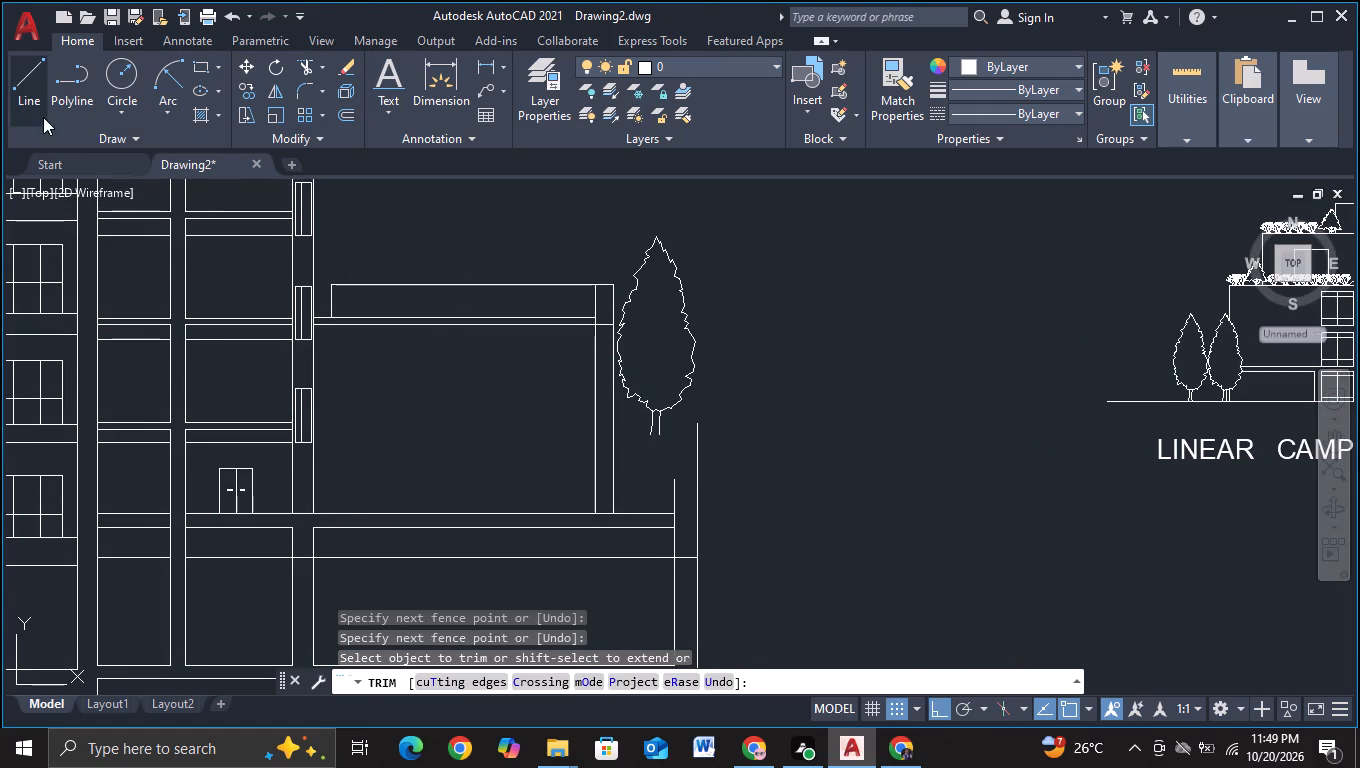
{"action": "scroll", "coordinate": [643, 503], "scroll_direction": "up", "scroll_amount": 1}
{"action": "left_click", "coordinate": [677, 494]}
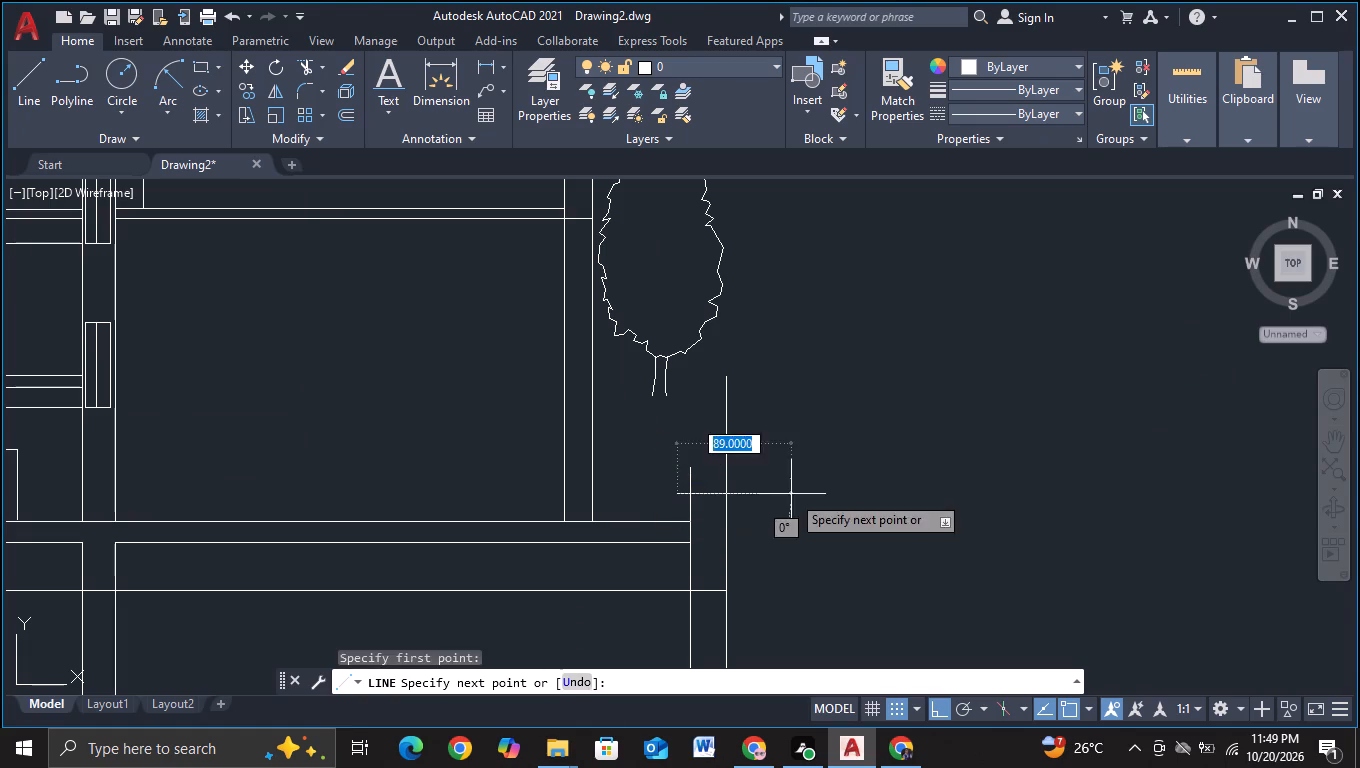
{"action": "left_click", "coordinate": [791, 494]}
{"action": "key", "text": "Escape"}
Trim the overhanging ends of the two raised wall lines and the horizontal line so the basement end wall has a closed top.
{"action": "left_click", "coordinate": [307, 66]}
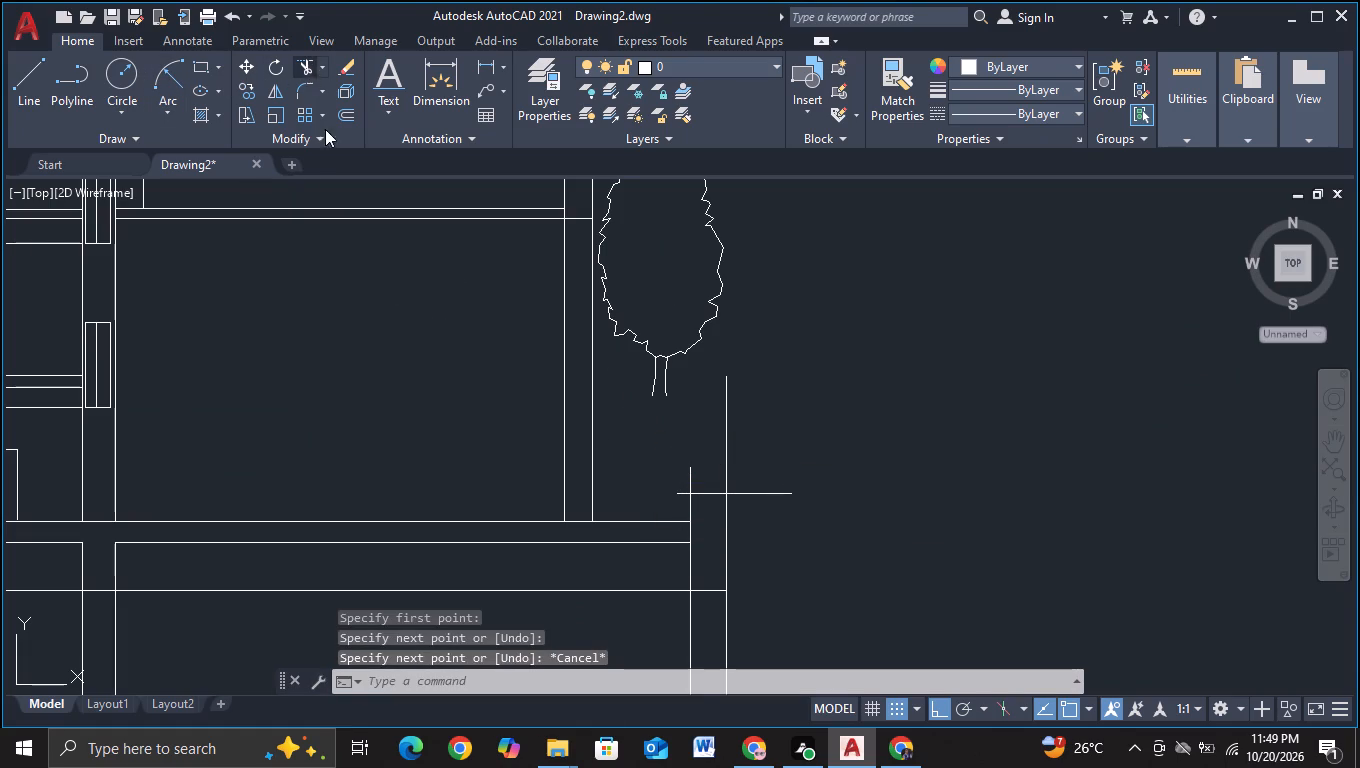
{"action": "left_click", "coordinate": [679, 494]}
{"action": "left_click_drag", "start_coordinate": [667, 478], "coordinate": [732, 473]}
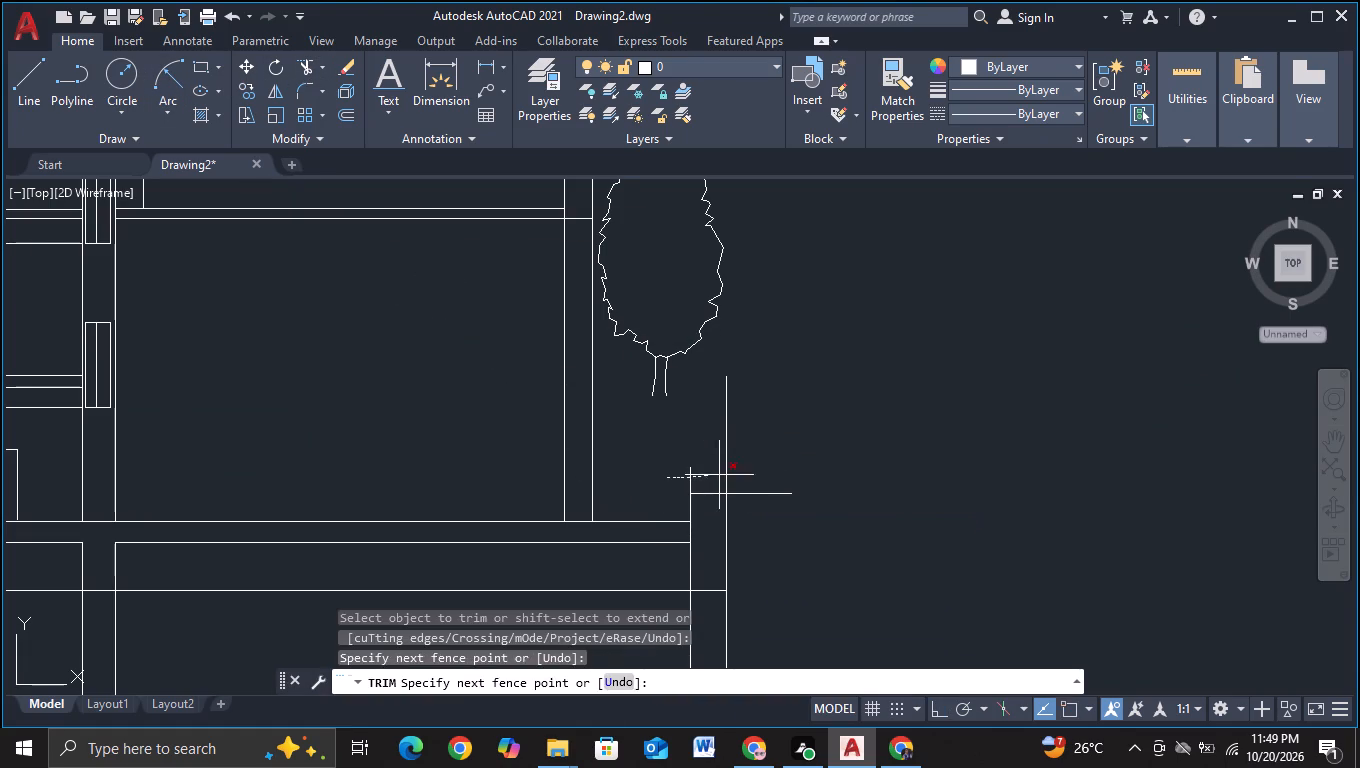
{"action": "left_click_drag", "start_coordinate": [732, 473], "coordinate": [750, 472]}
{"action": "left_click_drag", "start_coordinate": [758, 460], "coordinate": [762, 551]}
{"action": "scroll", "coordinate": [758, 547], "scroll_direction": "down", "scroll_amount": 1}
{"action": "middle_click_drag", "start_coordinate": [760, 547], "coordinate": [762, 532]}
{"action": "key", "text": "Escape"}
Draw a horizontal ground line from the slab's top corner at the raised end wall outward past the wall.
{"action": "left_click", "coordinate": [23, 106]}
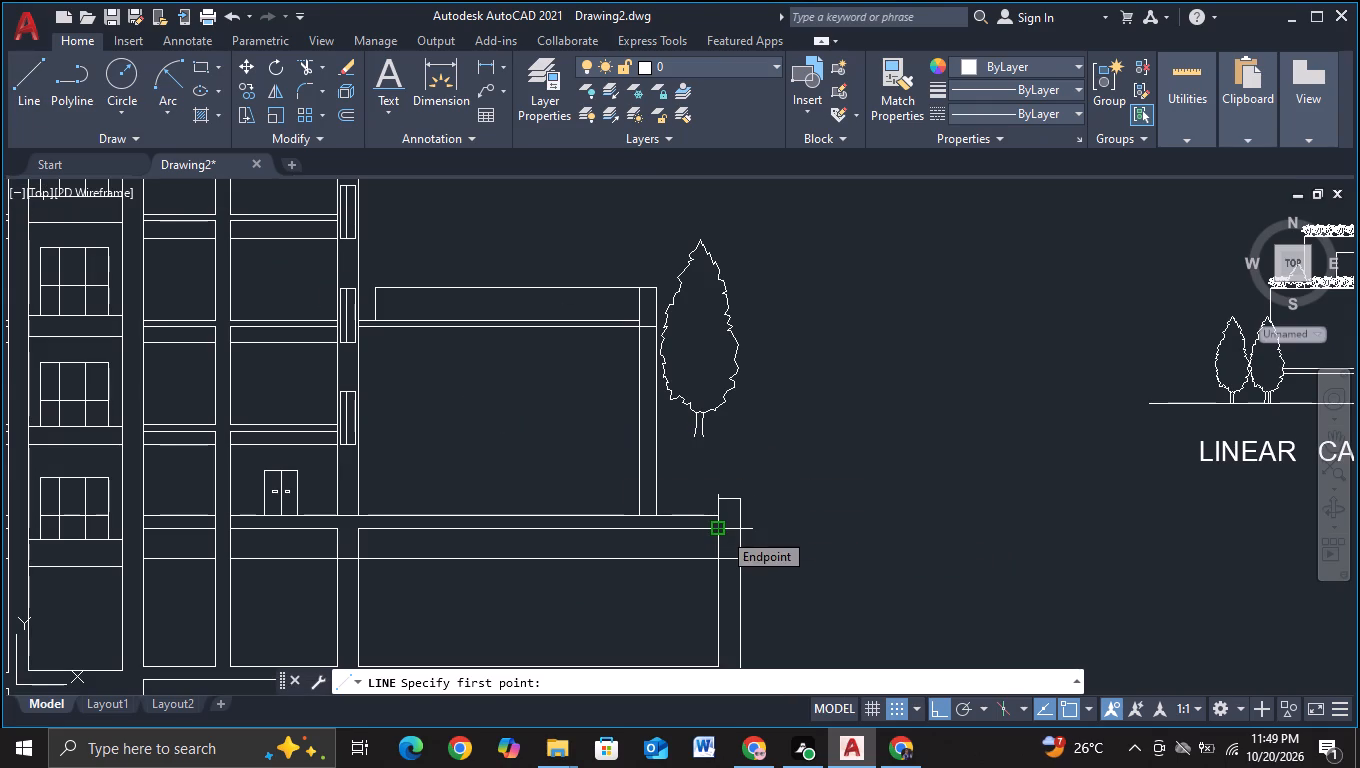
{"action": "key", "text": "Escape"}
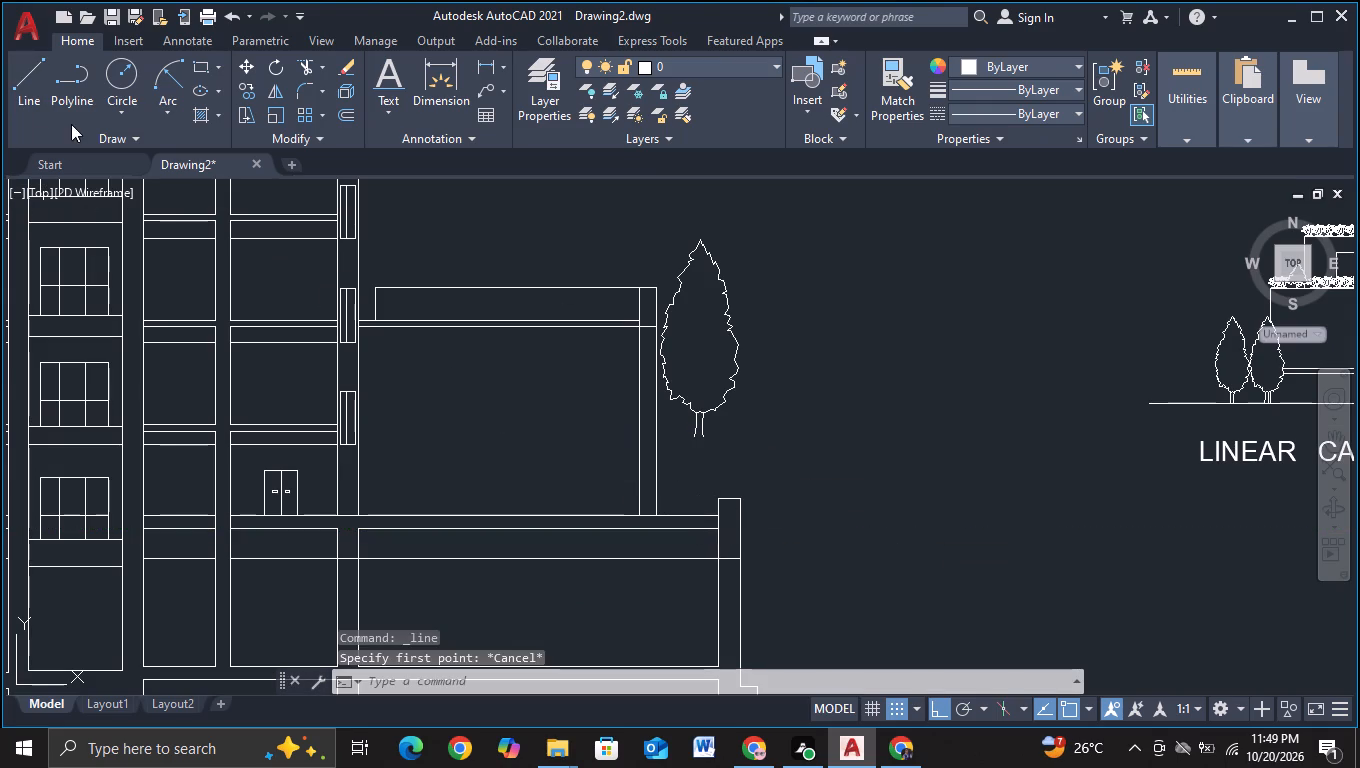
{"action": "left_click", "coordinate": [36, 107]}
{"action": "left_click", "coordinate": [715, 517]}
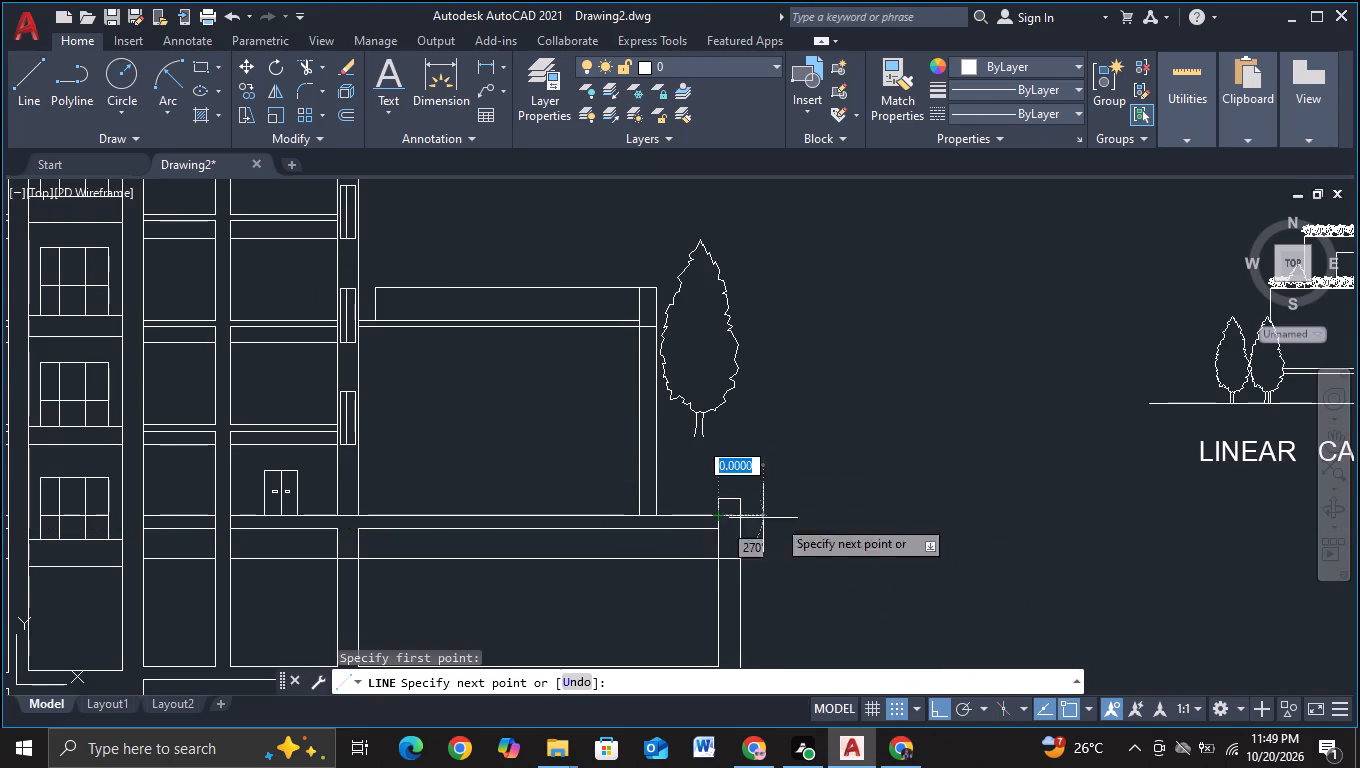
{"action": "left_click", "coordinate": [840, 526]}
{"action": "key", "text": "Escape"}
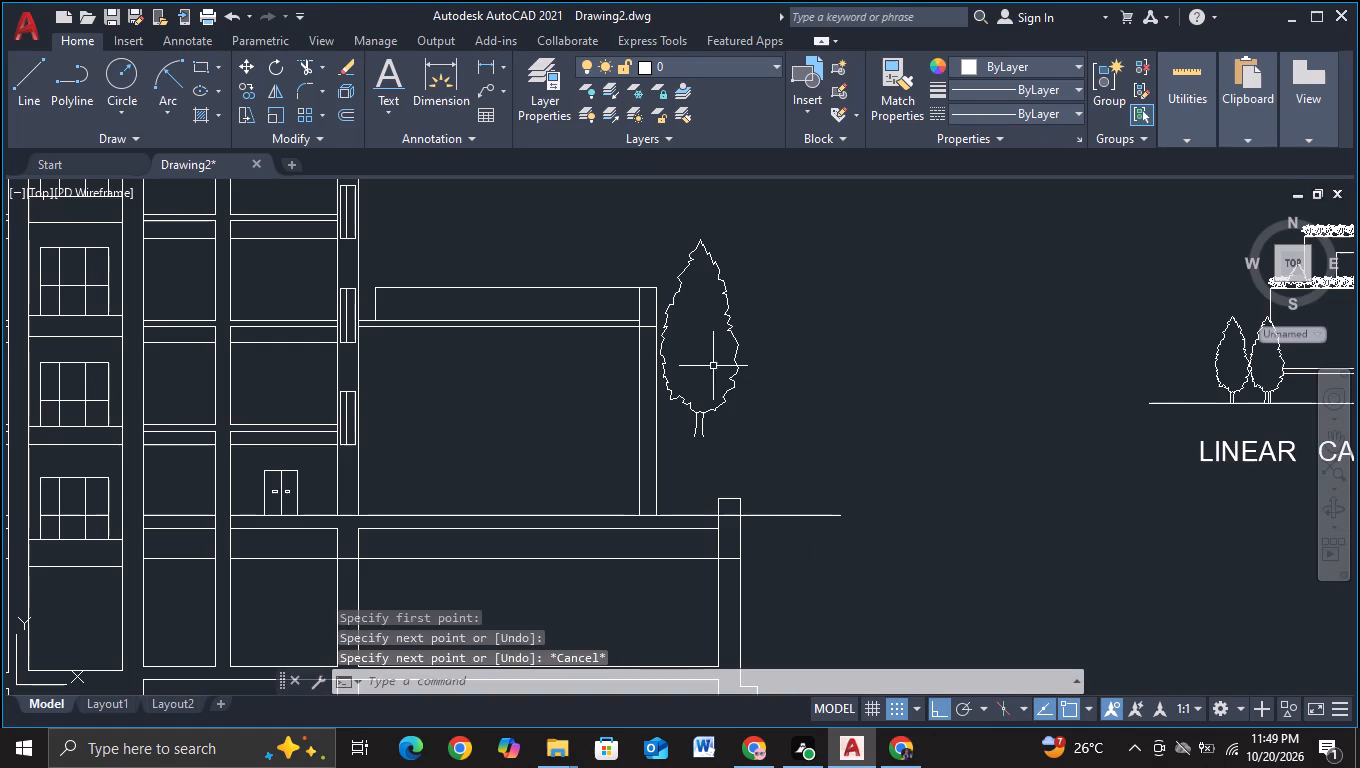
Move the tree beside the side extension outward and down so it stands on the new ground line beyond the end wall.
{"action": "left_click", "coordinate": [724, 396]}
{"action": "key", "text": "m"}
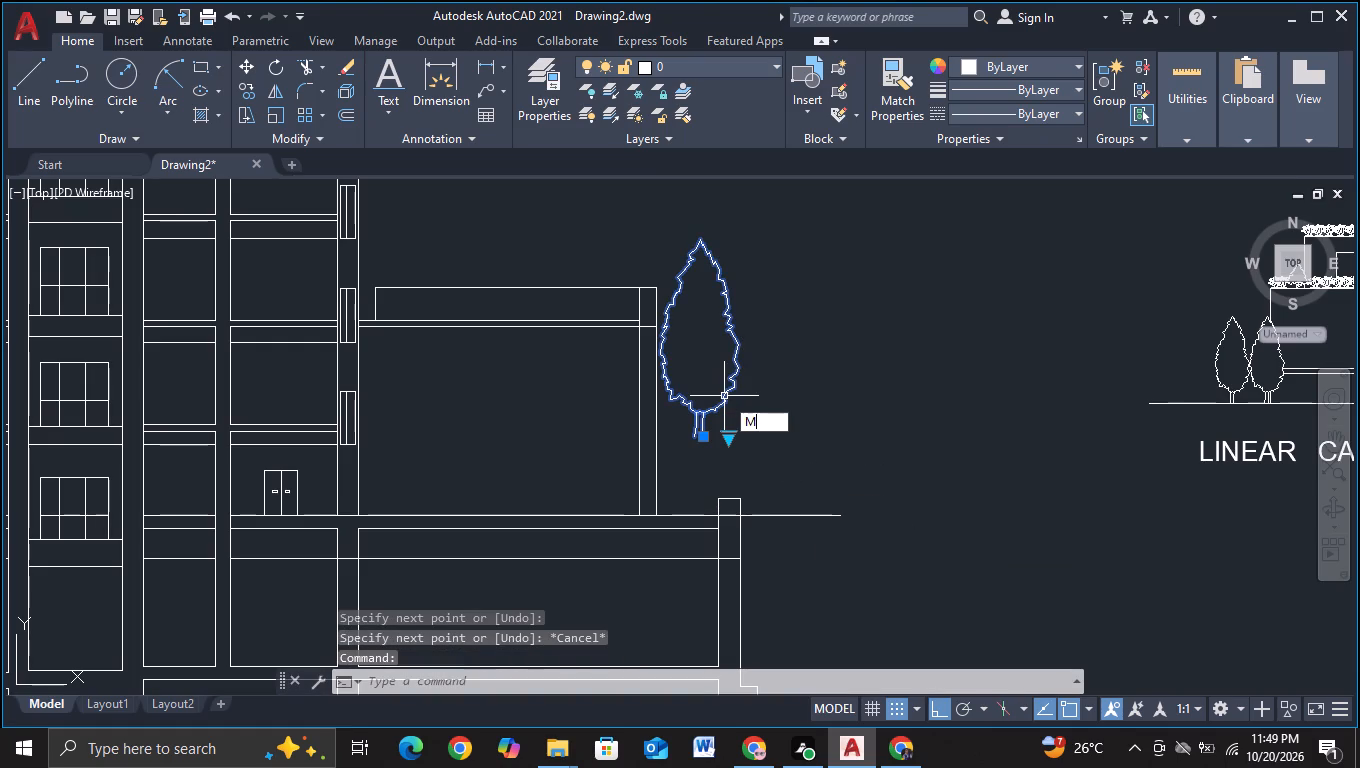
{"action": "left_click", "coordinate": [836, 439]}
{"action": "left_click", "coordinate": [692, 357]}
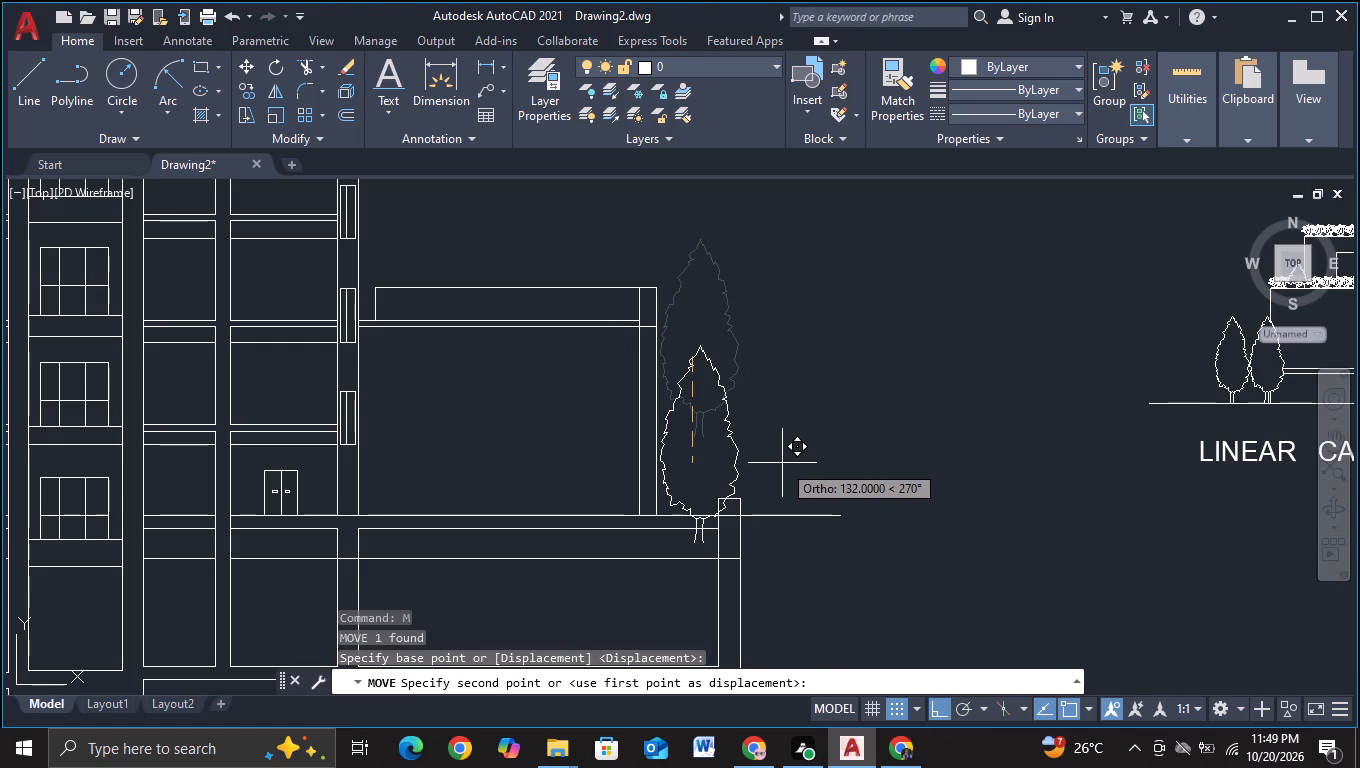
{"action": "key", "text": "F8"}
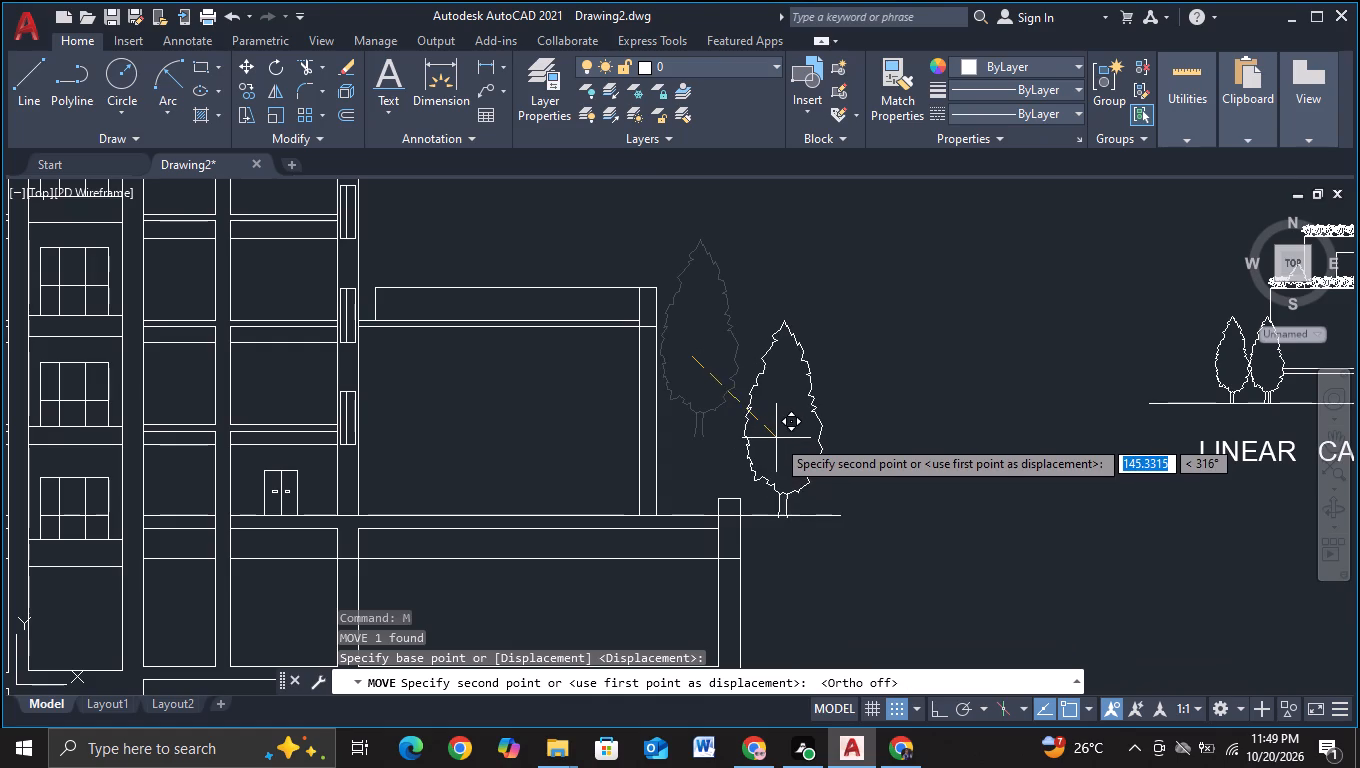
{"action": "left_click", "coordinate": [763, 435]}
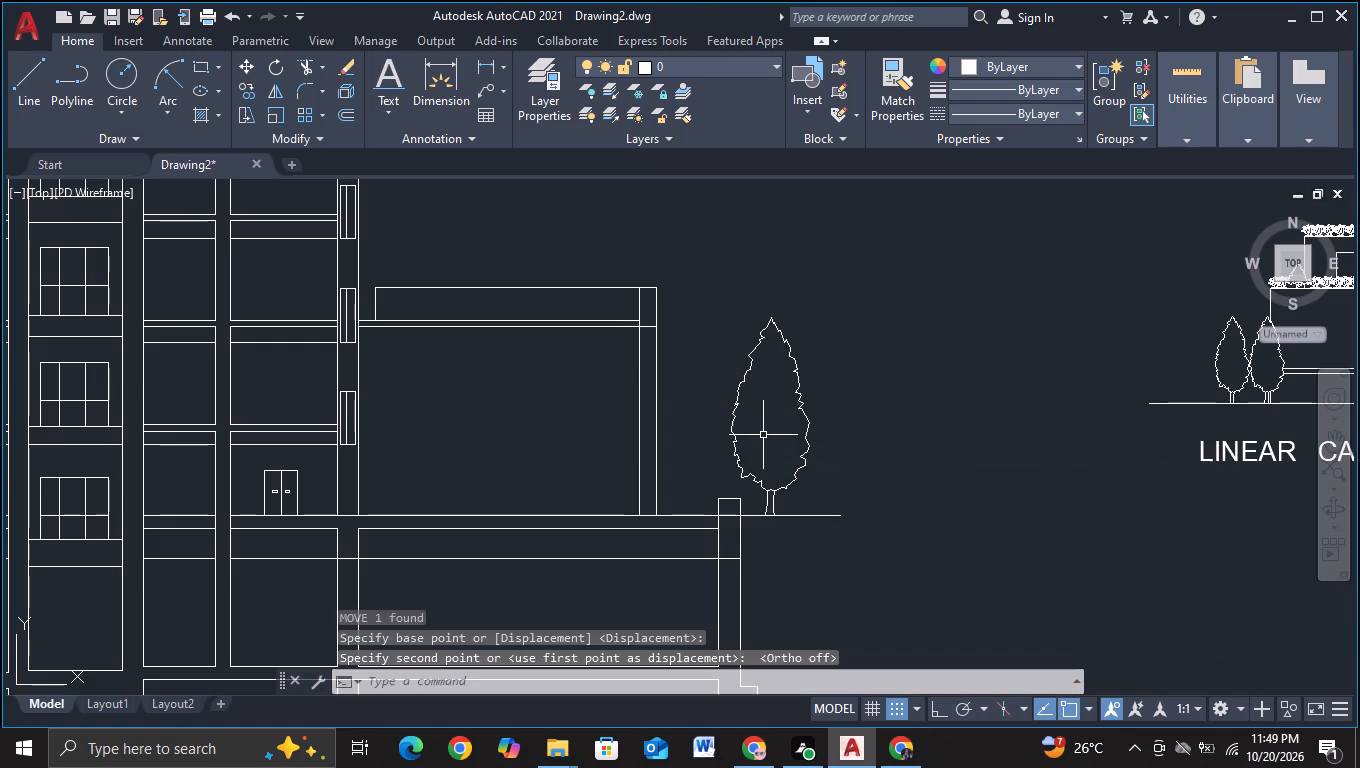
Copy the tree horizontally about 1502.5 units to the ground line at the opposite end of the building.
{"action": "left_click", "coordinate": [808, 437]}
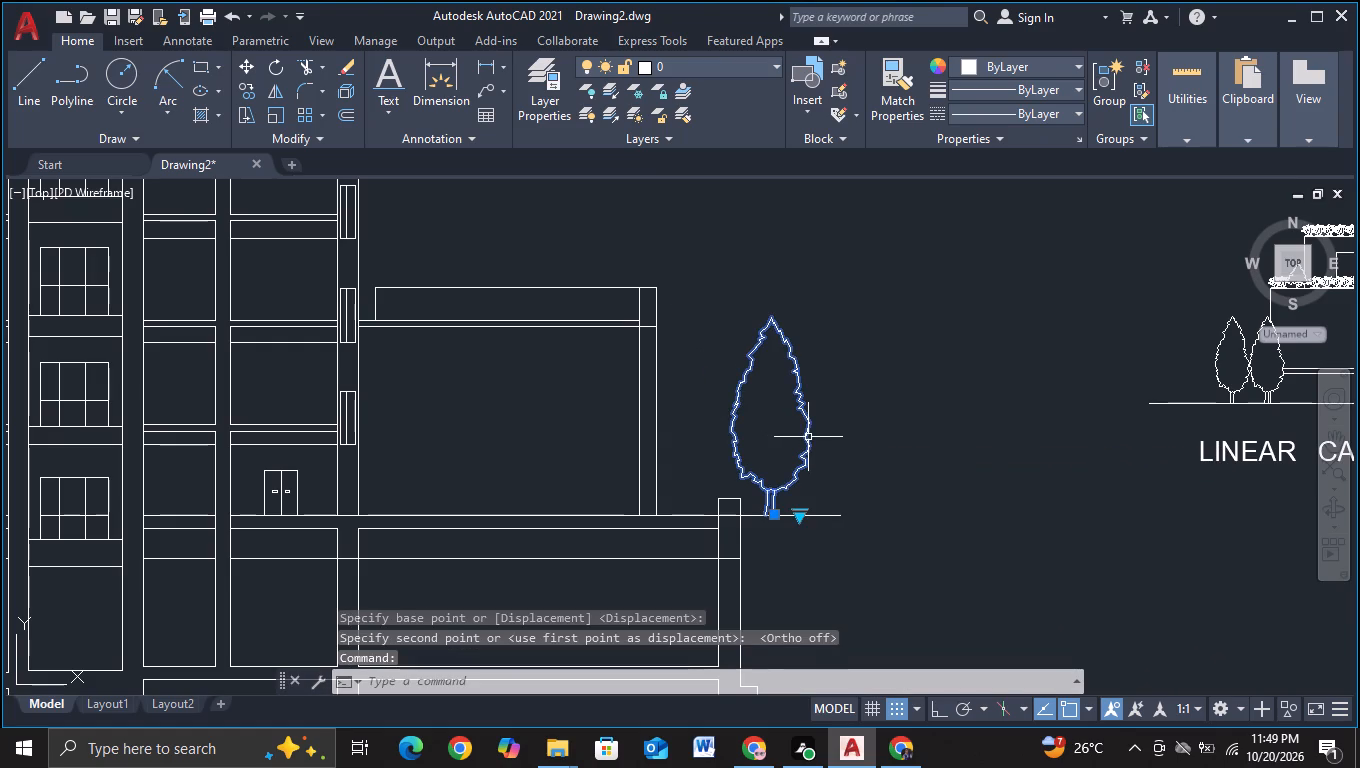
{"action": "key", "text": "c"}
{"action": "left_click", "coordinate": [869, 493]}
{"action": "left_click", "coordinate": [781, 451]}
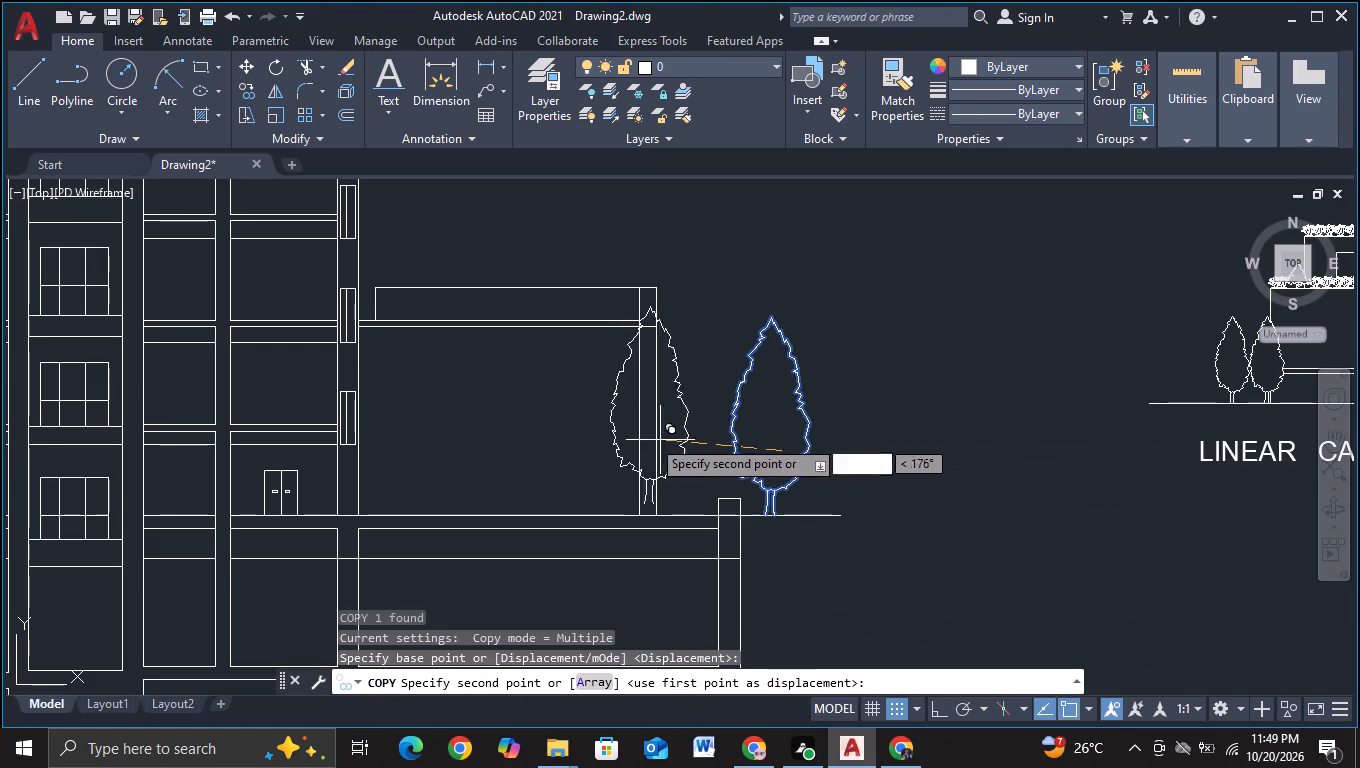
{"action": "key", "text": "F8"}
{"action": "scroll", "coordinate": [650, 438], "scroll_direction": "down", "scroll_amount": 2}
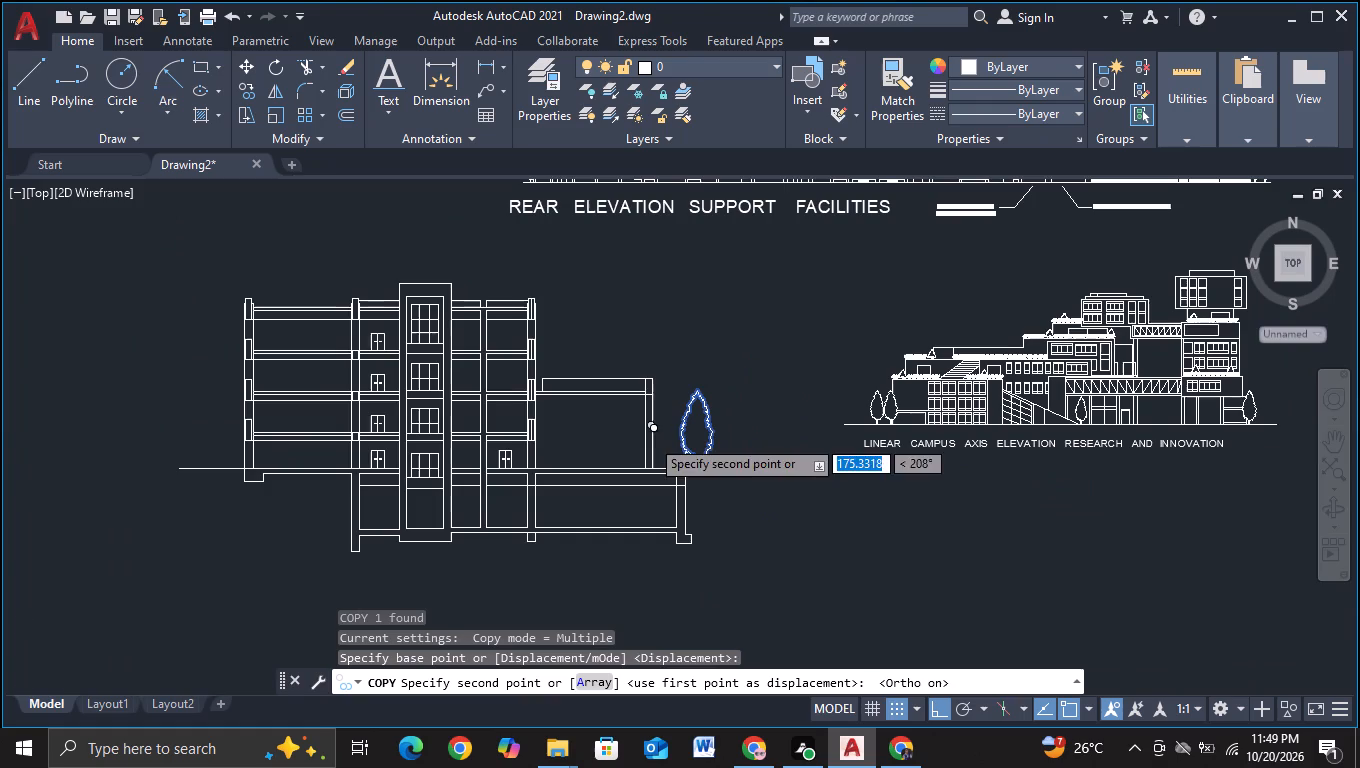
{"action": "scroll", "coordinate": [194, 429], "scroll_direction": "up", "scroll_amount": 2}
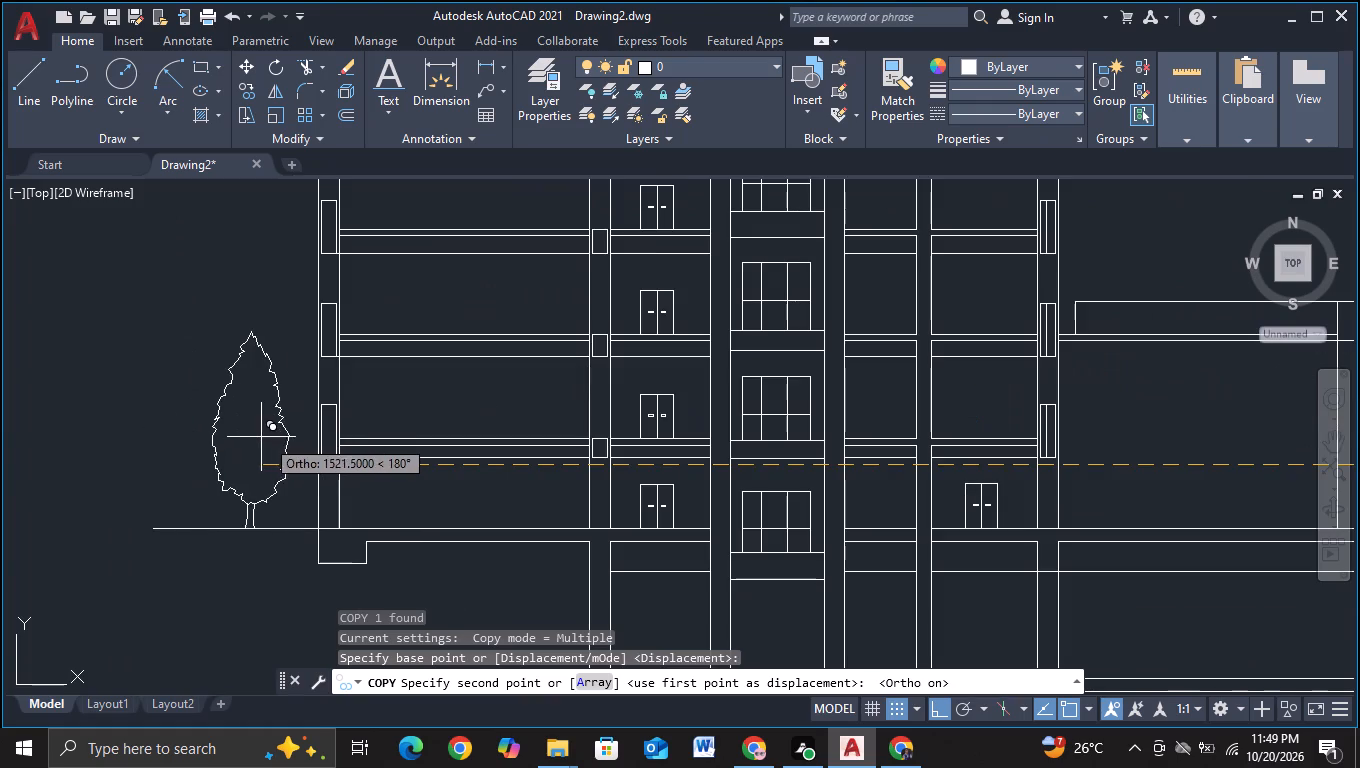
{"action": "left_click", "coordinate": [280, 438]}
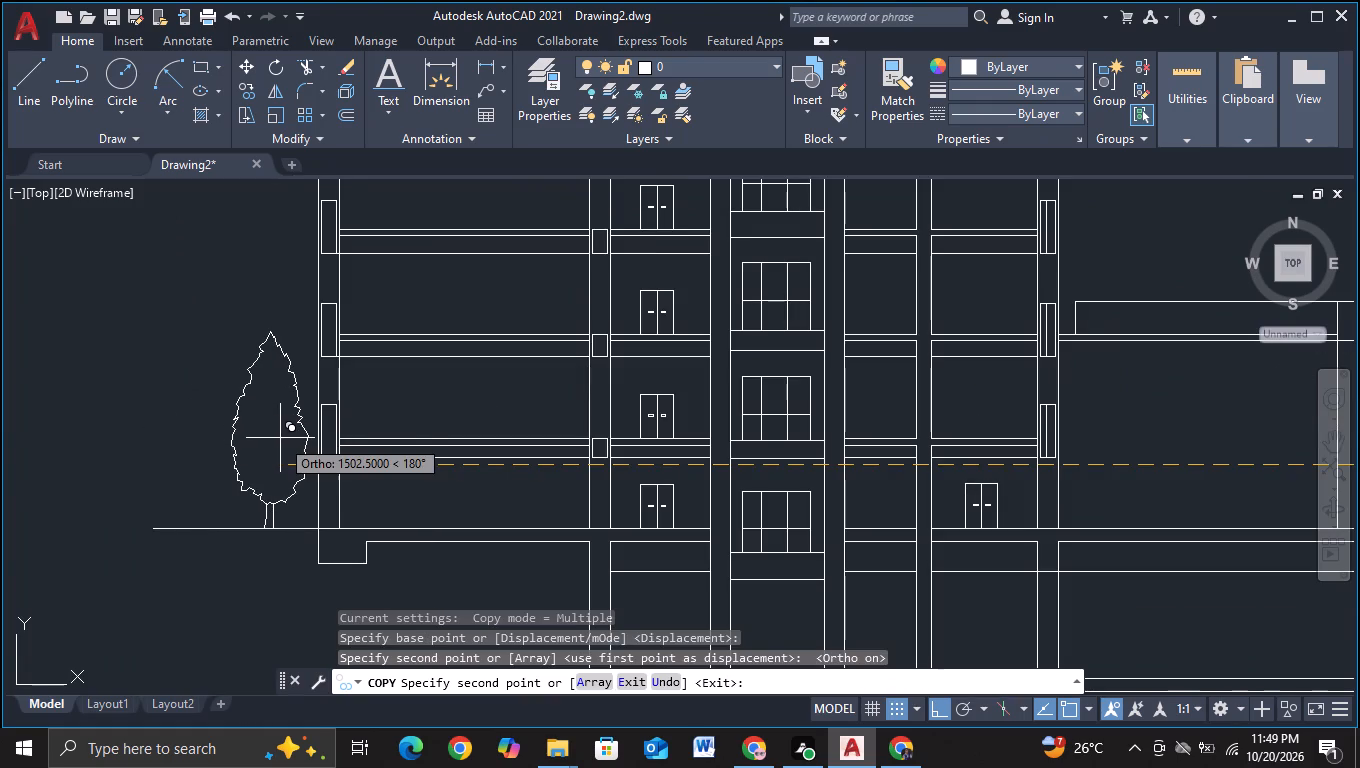
{"action": "key", "text": "Escape"}
Copy the lower line of the floor band level with the extension's roof slab 157 units horizontally into the side extension.
{"action": "scroll", "coordinate": [280, 438], "scroll_direction": "down", "scroll_amount": 2}
{"action": "middle_click_drag", "start_coordinate": [296, 562], "coordinate": [296, 522]}
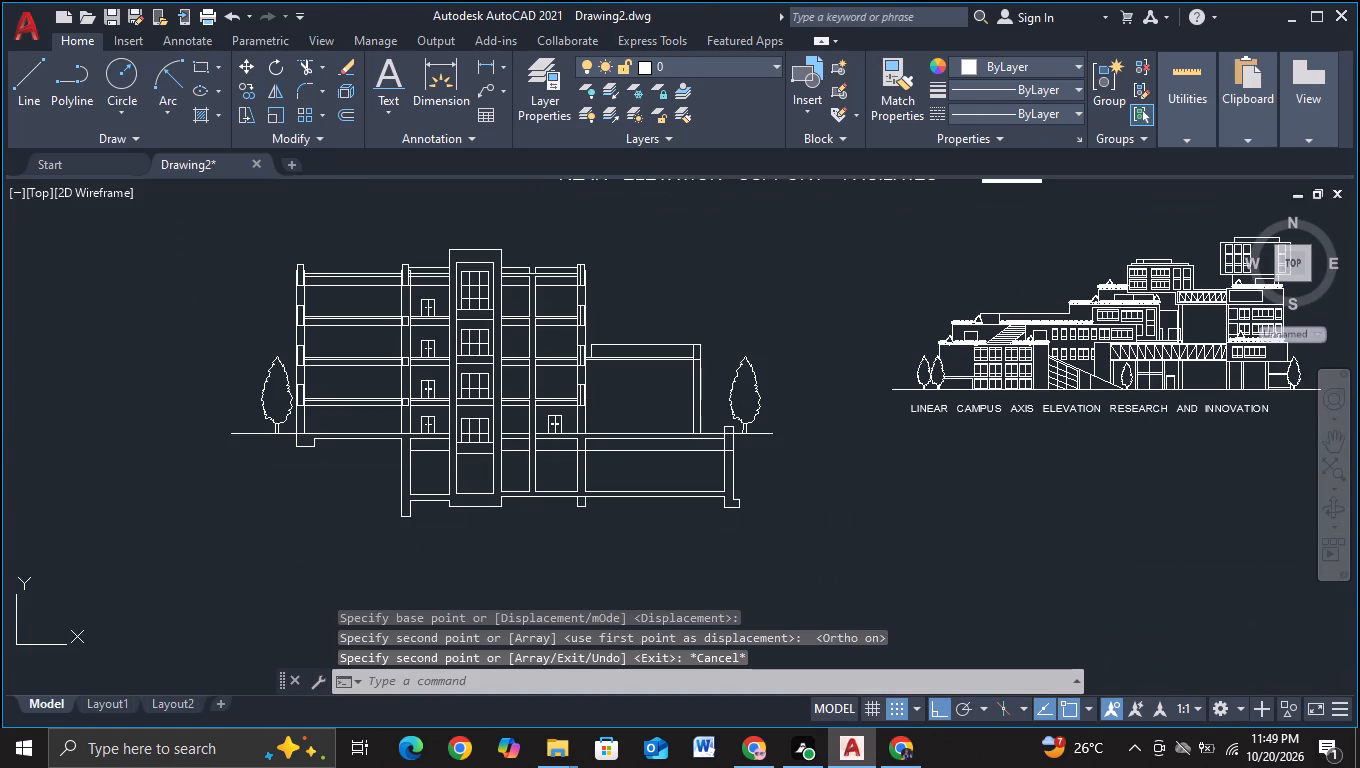
{"action": "middle_click_drag", "start_coordinate": [301, 571], "coordinate": [279, 573]}
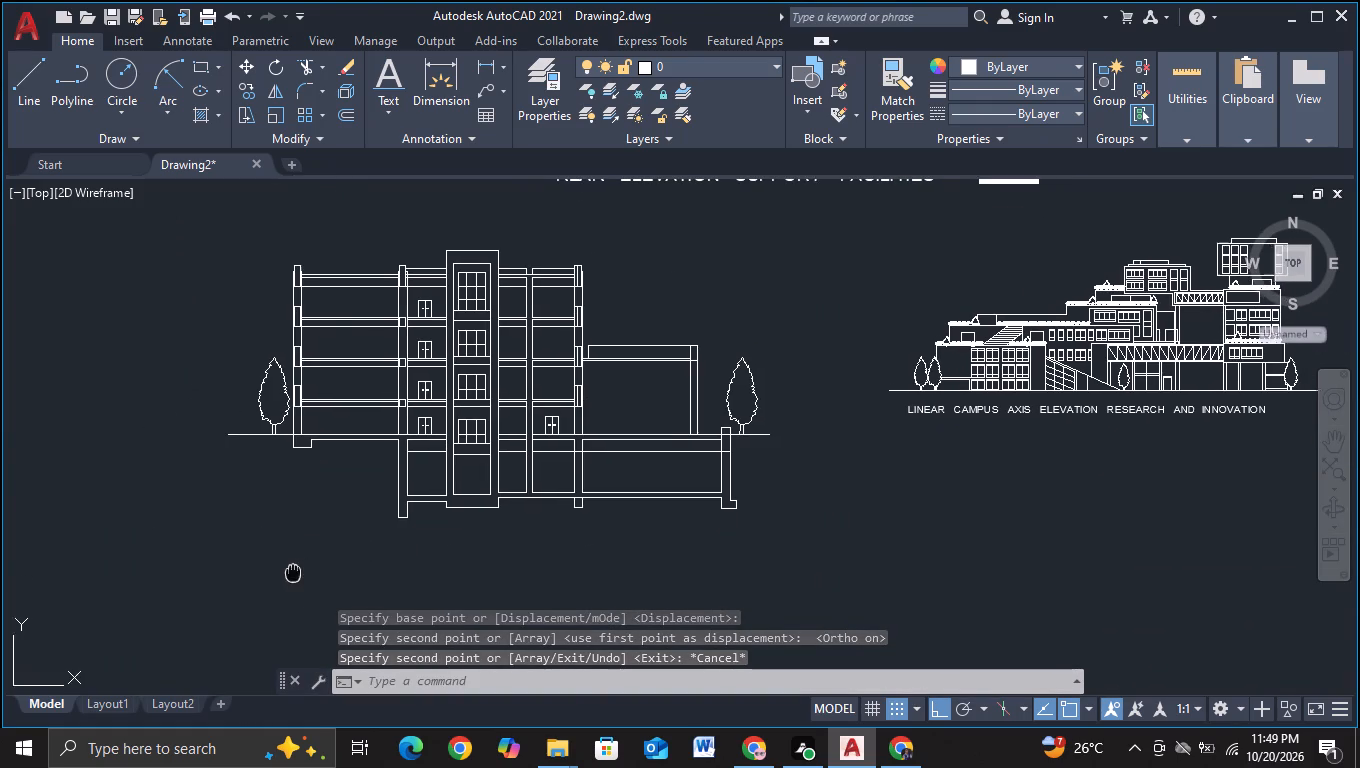
{"action": "middle_click_drag", "start_coordinate": [279, 573], "coordinate": [234, 573]}
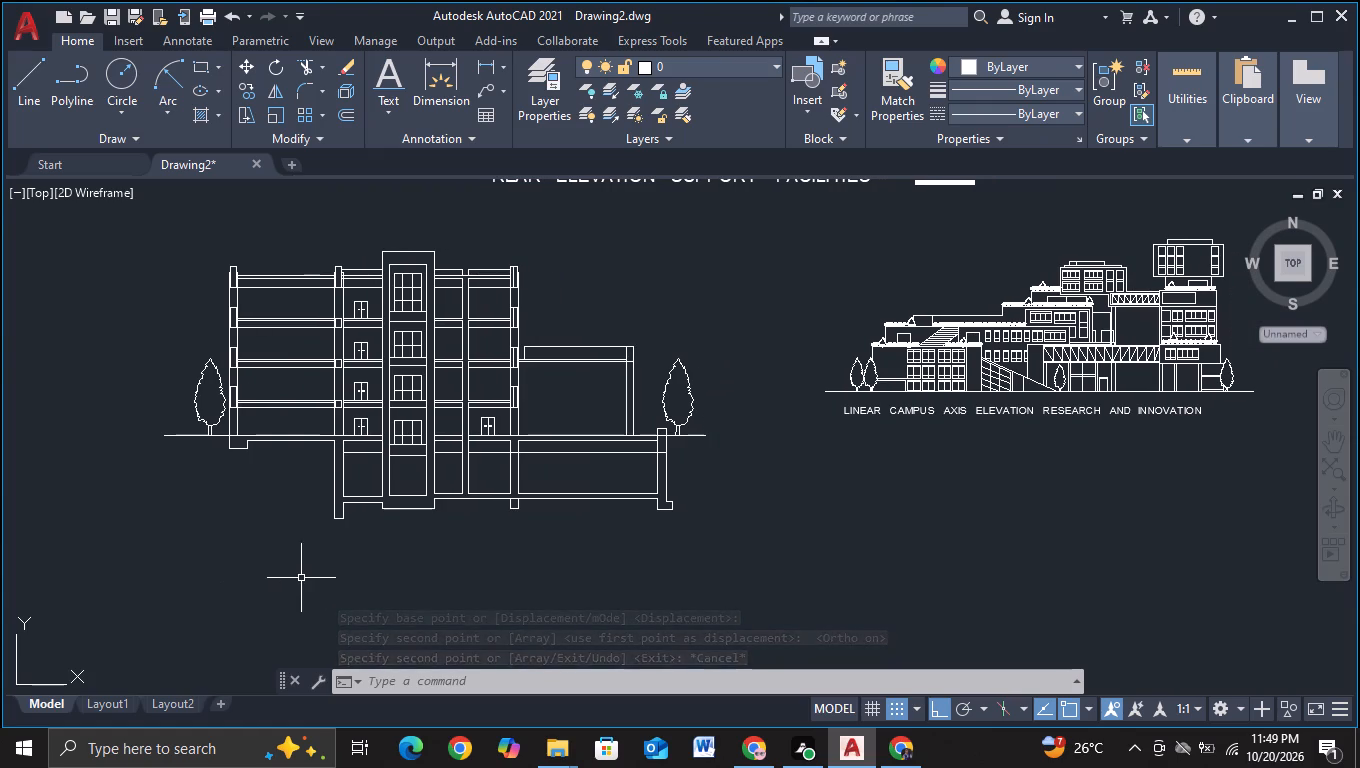
{"action": "scroll", "coordinate": [542, 367], "scroll_direction": "up", "scroll_amount": 2}
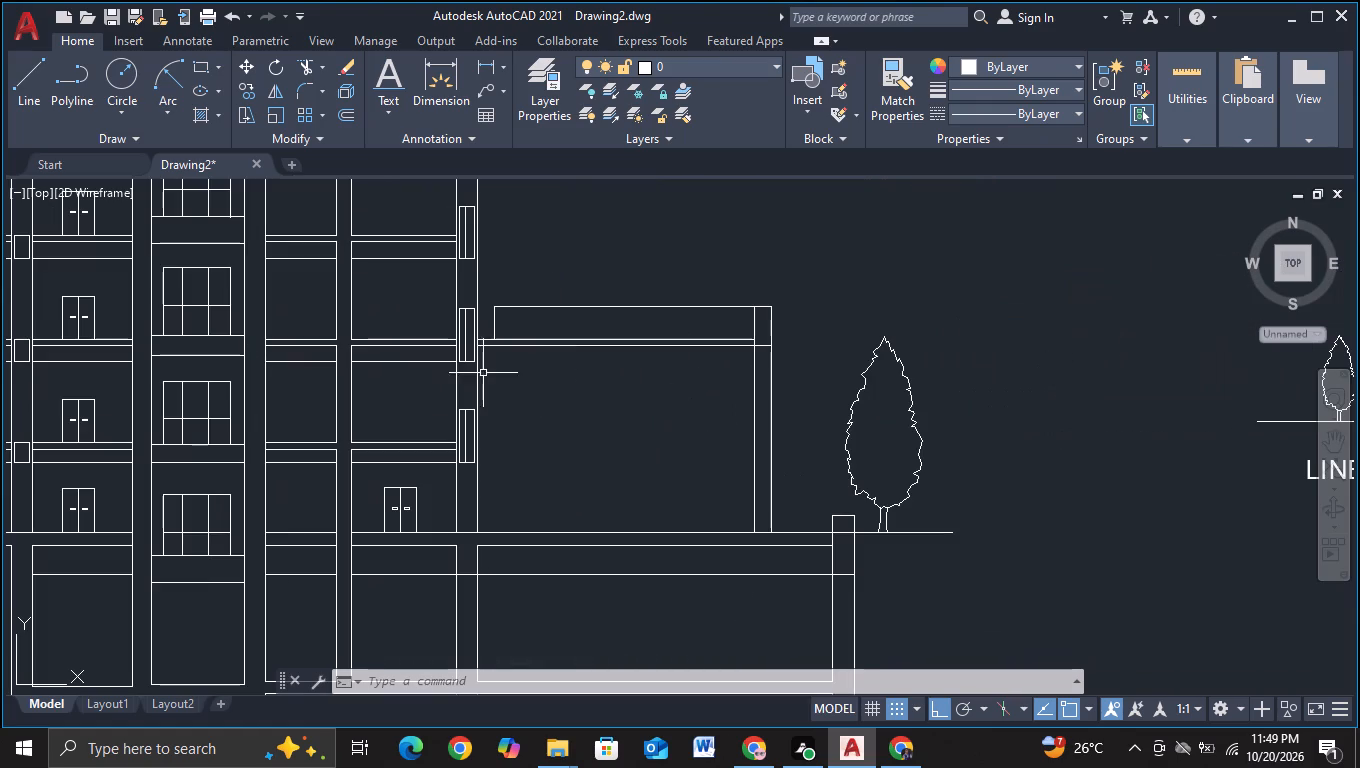
{"action": "left_click", "coordinate": [414, 360]}
{"action": "key", "text": "c"}
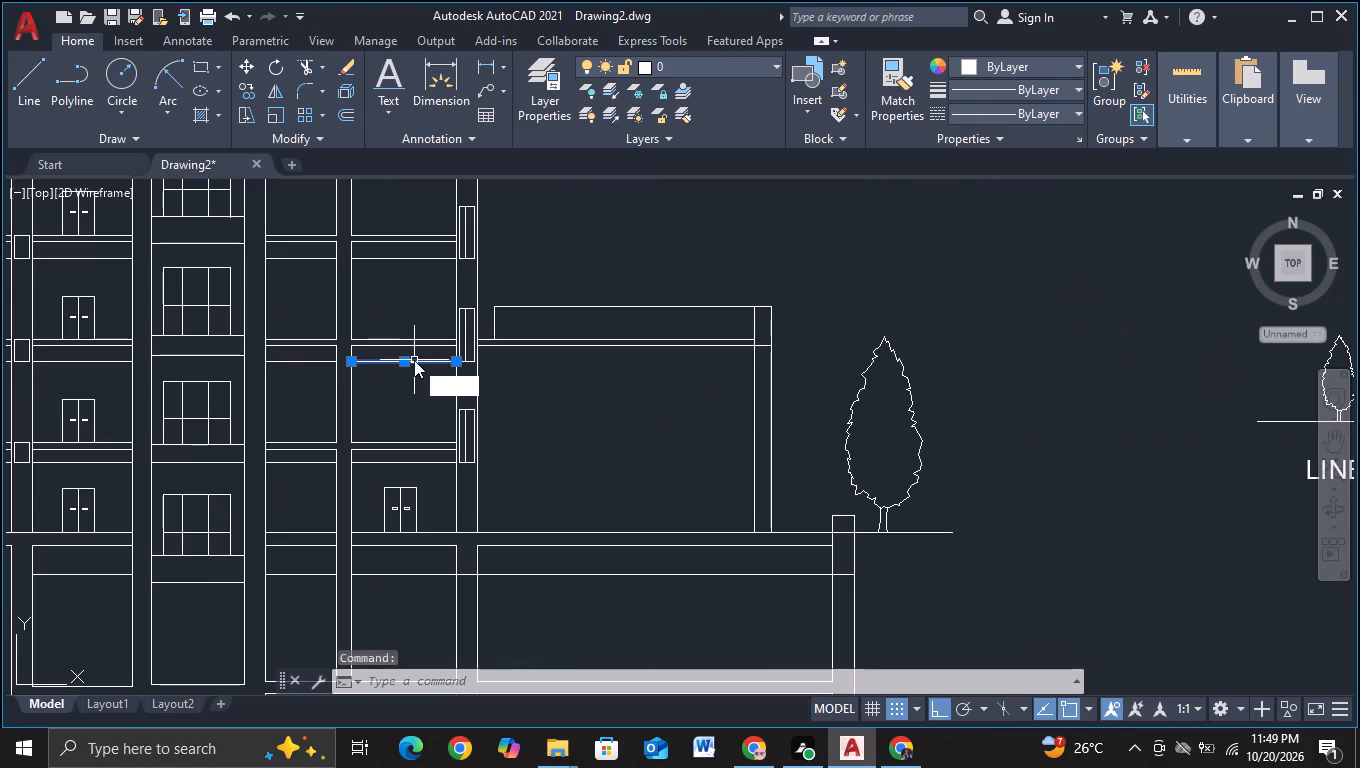
{"action": "left_click", "coordinate": [472, 420]}
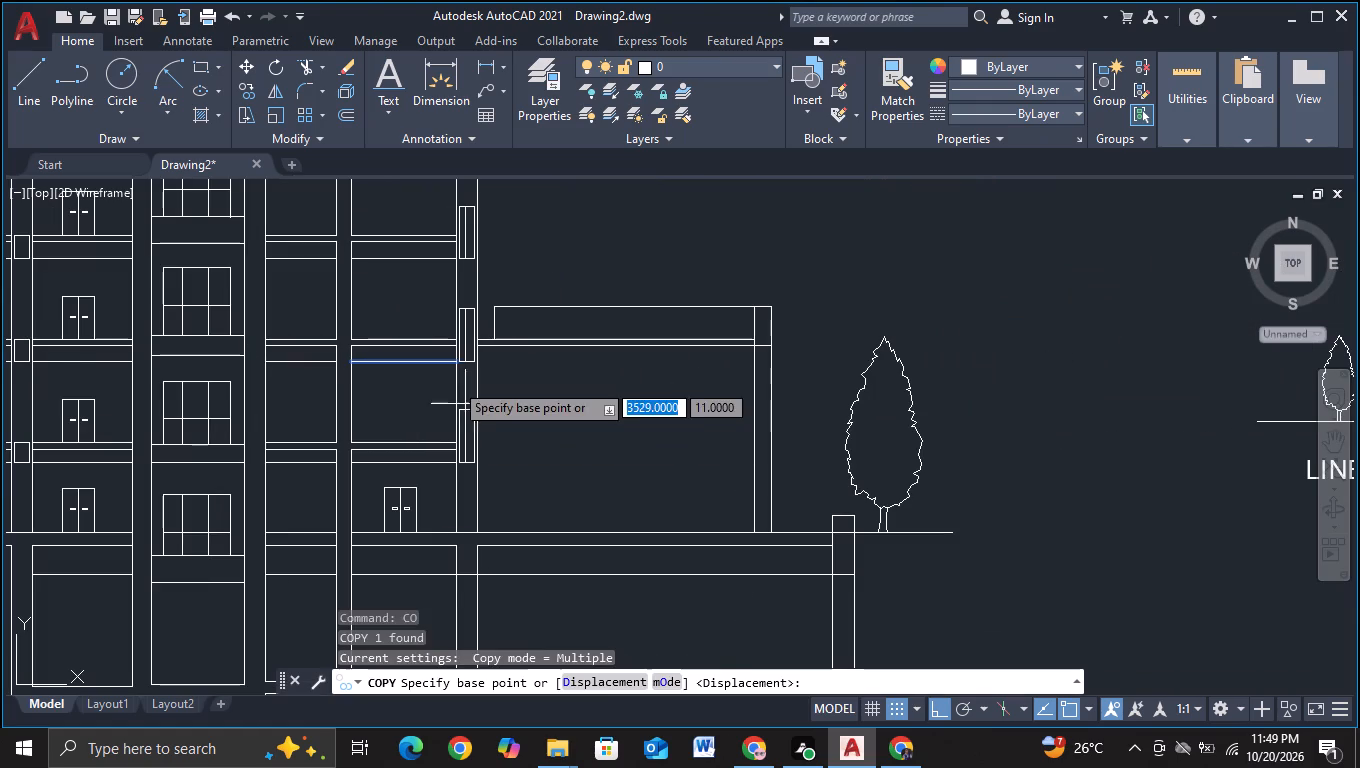
{"action": "left_click", "coordinate": [443, 363]}
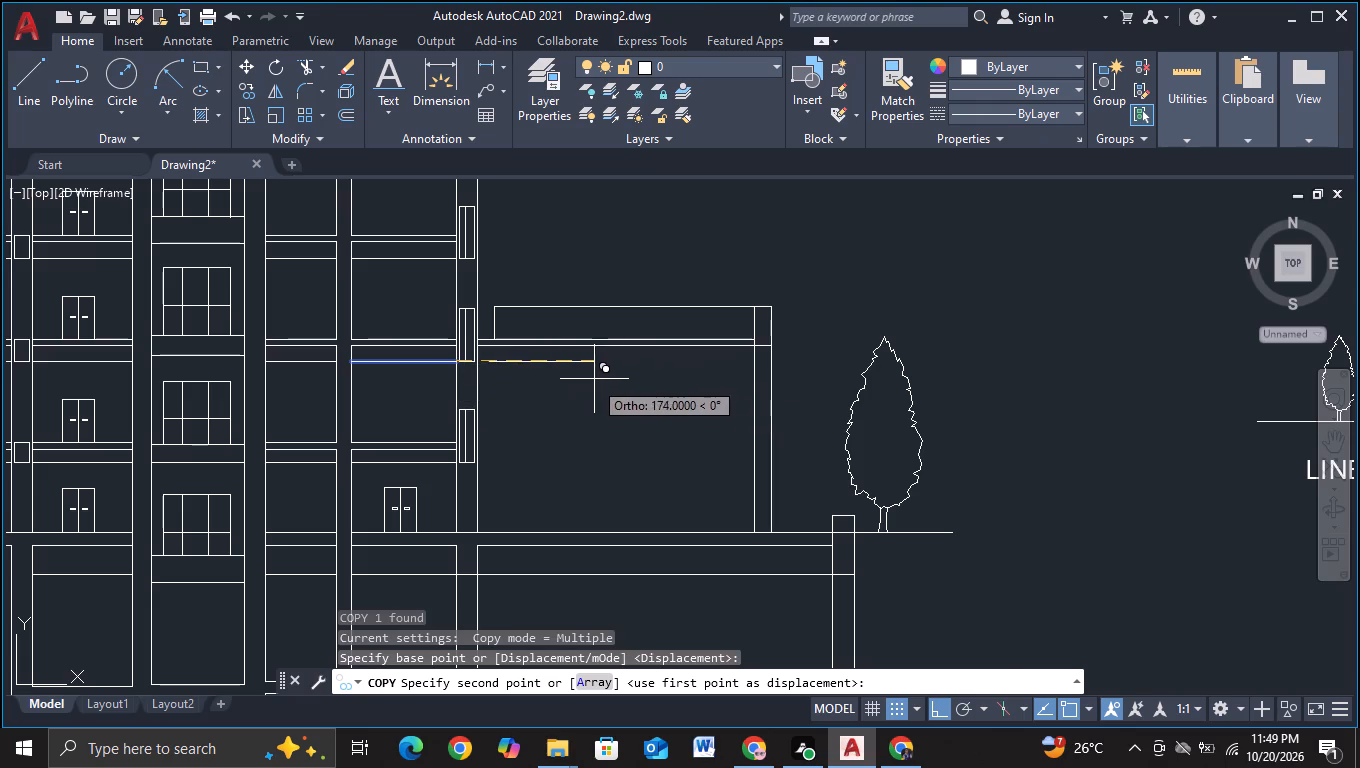
{"action": "scroll", "coordinate": [592, 380], "scroll_direction": "up", "scroll_amount": 2}
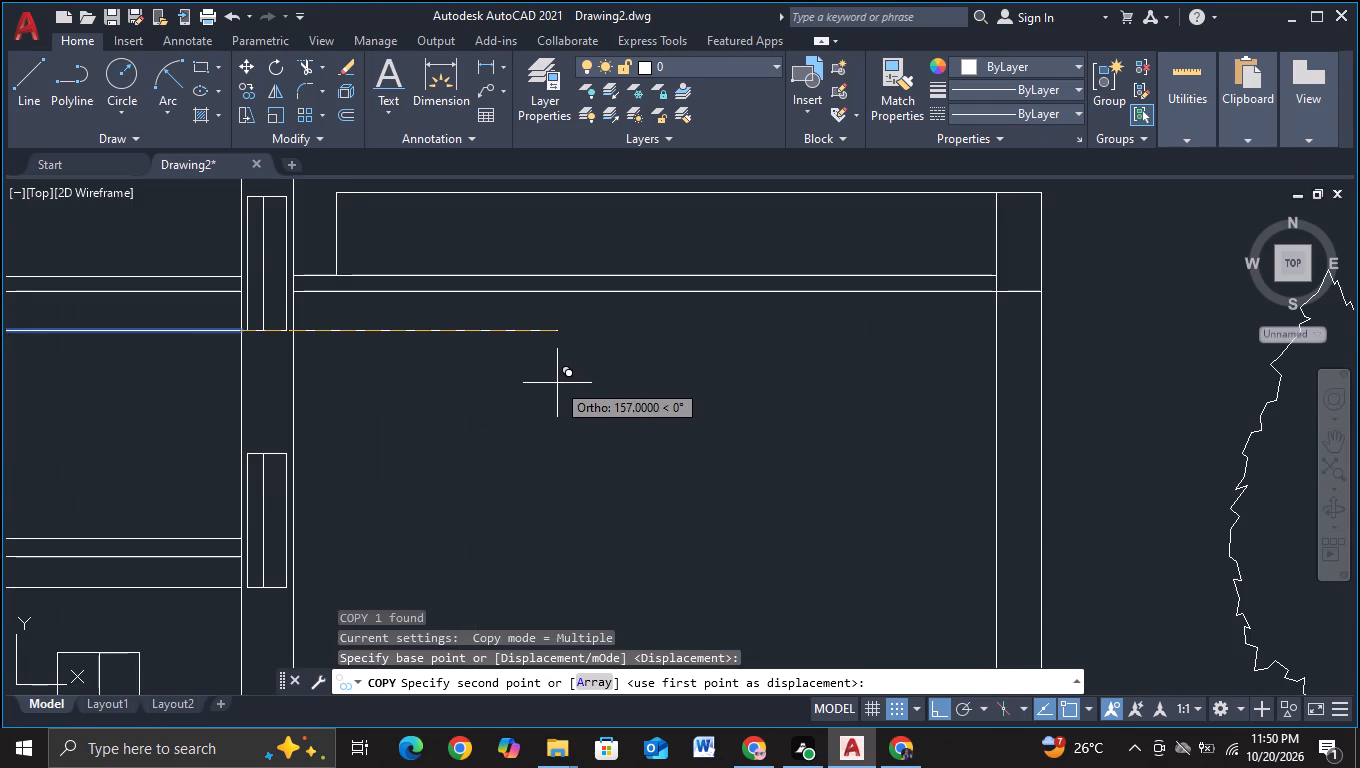
{"action": "left_click", "coordinate": [556, 382]}
{"action": "key", "text": "Escape"}
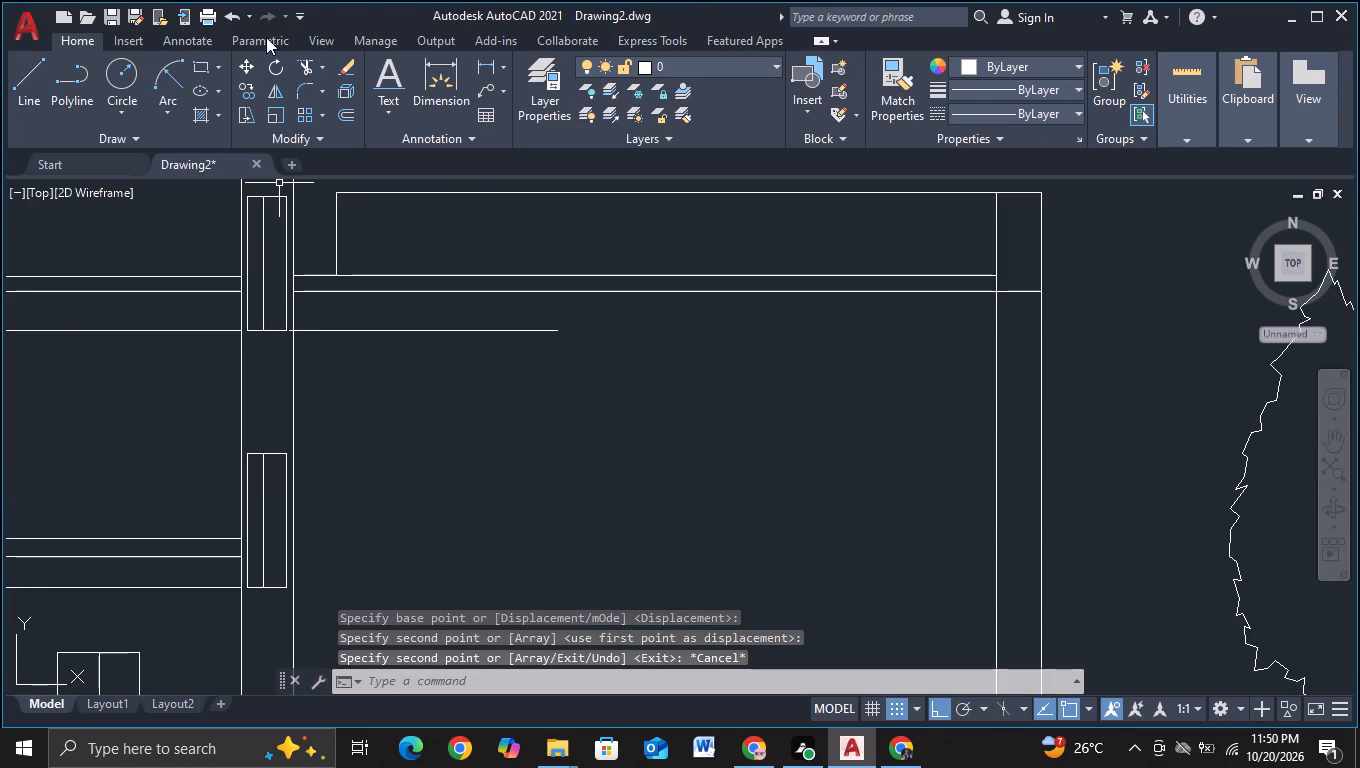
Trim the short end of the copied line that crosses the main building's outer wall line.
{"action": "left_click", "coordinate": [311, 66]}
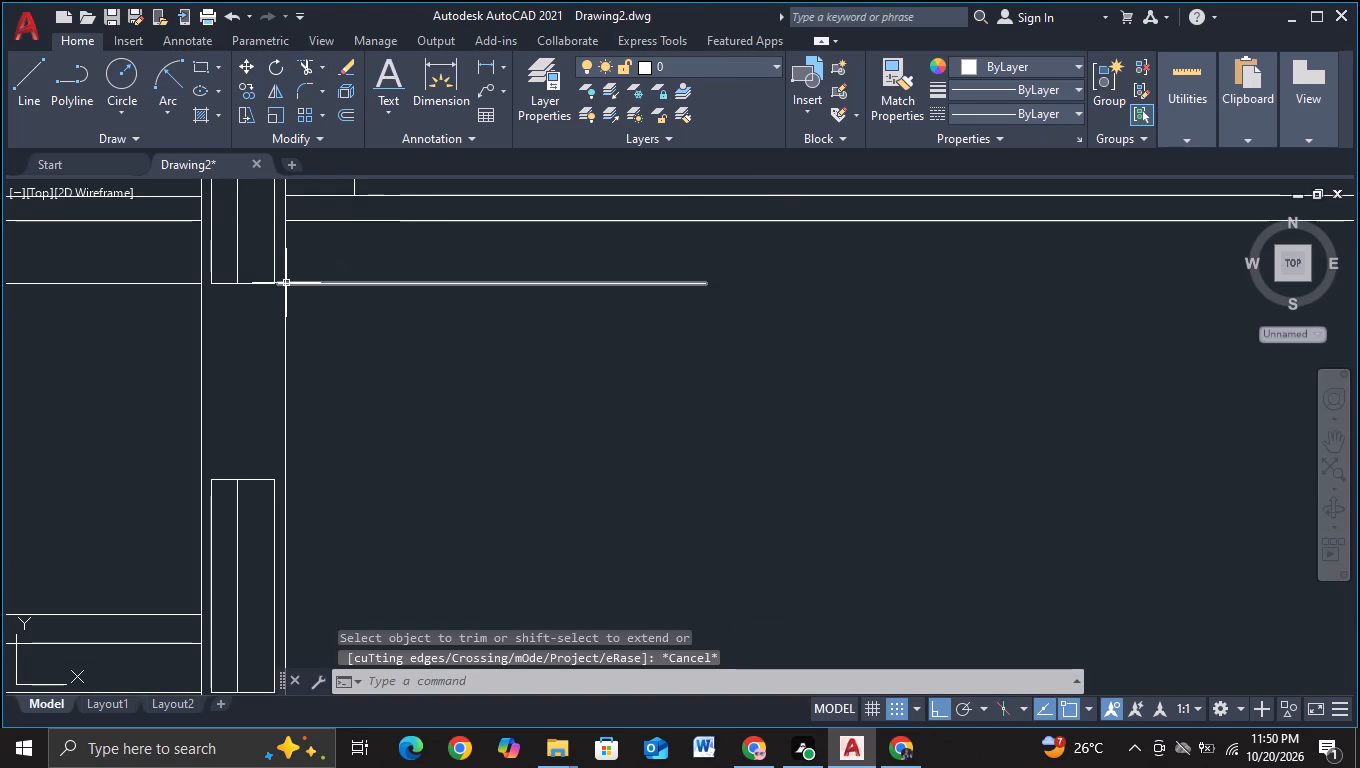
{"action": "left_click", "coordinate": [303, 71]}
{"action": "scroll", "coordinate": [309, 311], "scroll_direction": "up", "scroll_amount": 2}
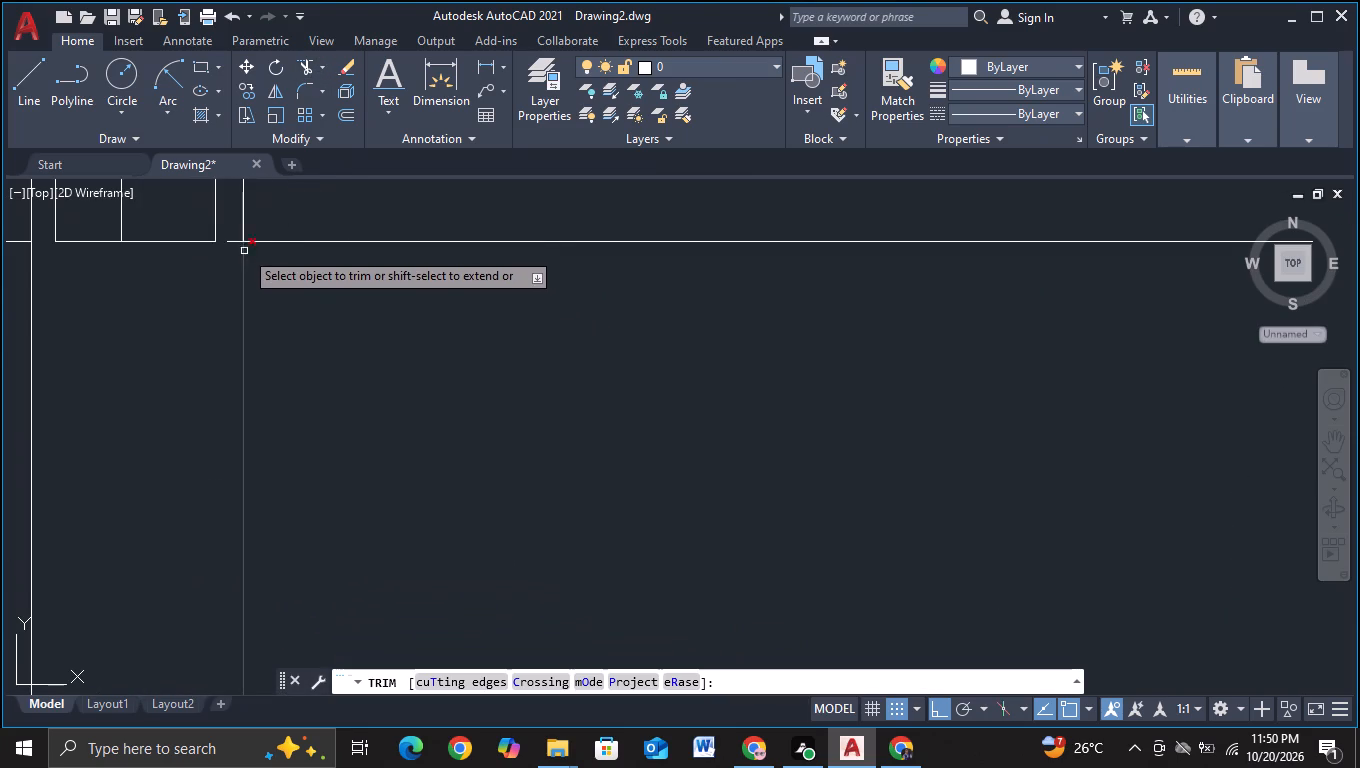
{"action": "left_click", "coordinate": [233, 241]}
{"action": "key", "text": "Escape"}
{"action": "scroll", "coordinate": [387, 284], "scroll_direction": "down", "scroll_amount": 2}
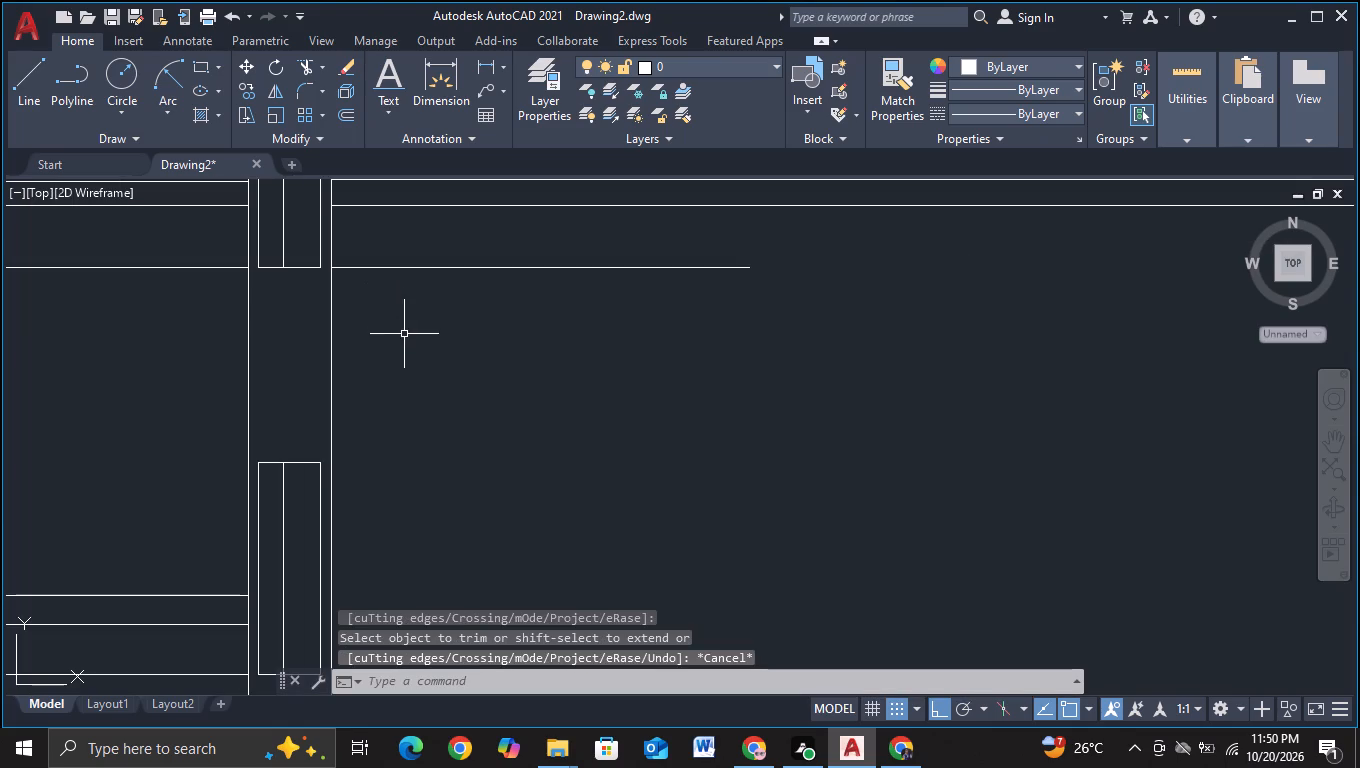
Extend the copied line below the roof slab across the side extension to its end wall's inner line.
{"action": "key", "text": "e"}
{"action": "left_click", "coordinate": [473, 411]}
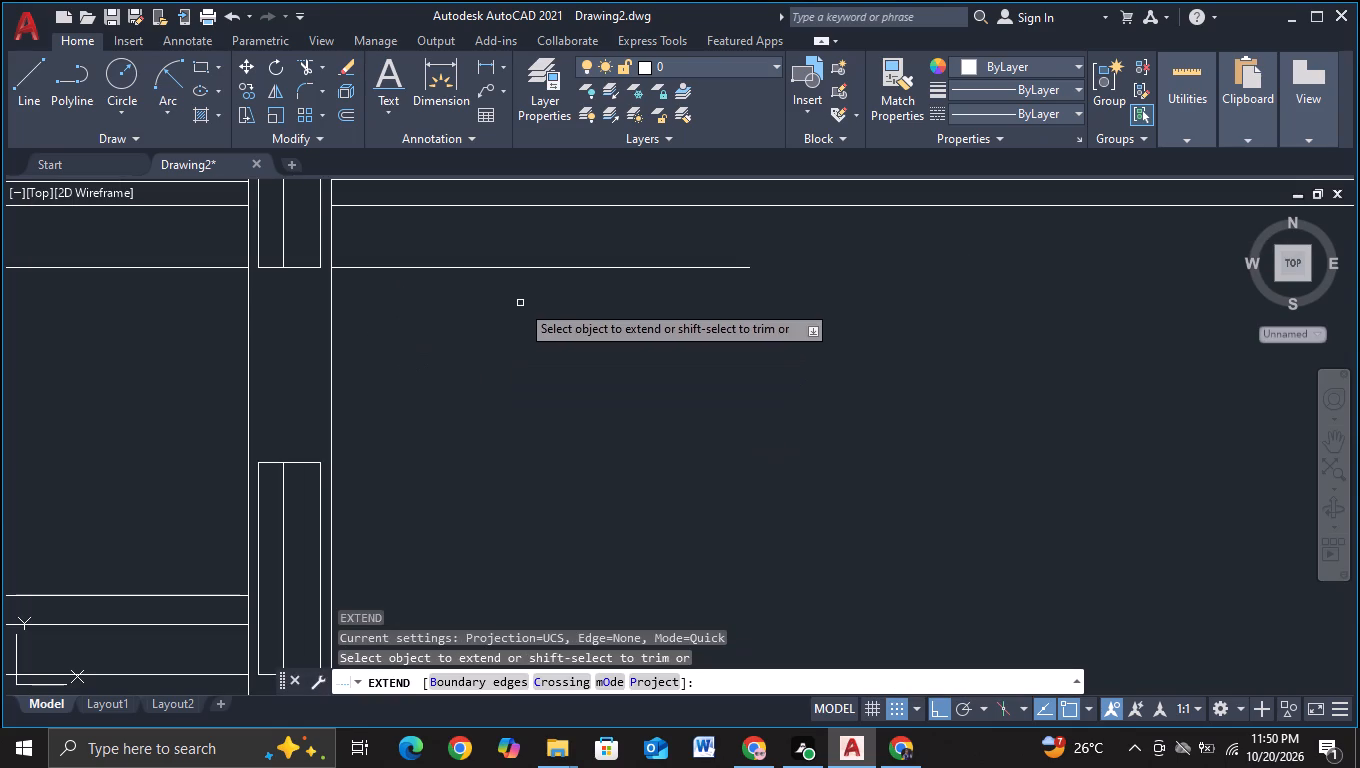
{"action": "left_click", "coordinate": [532, 270]}
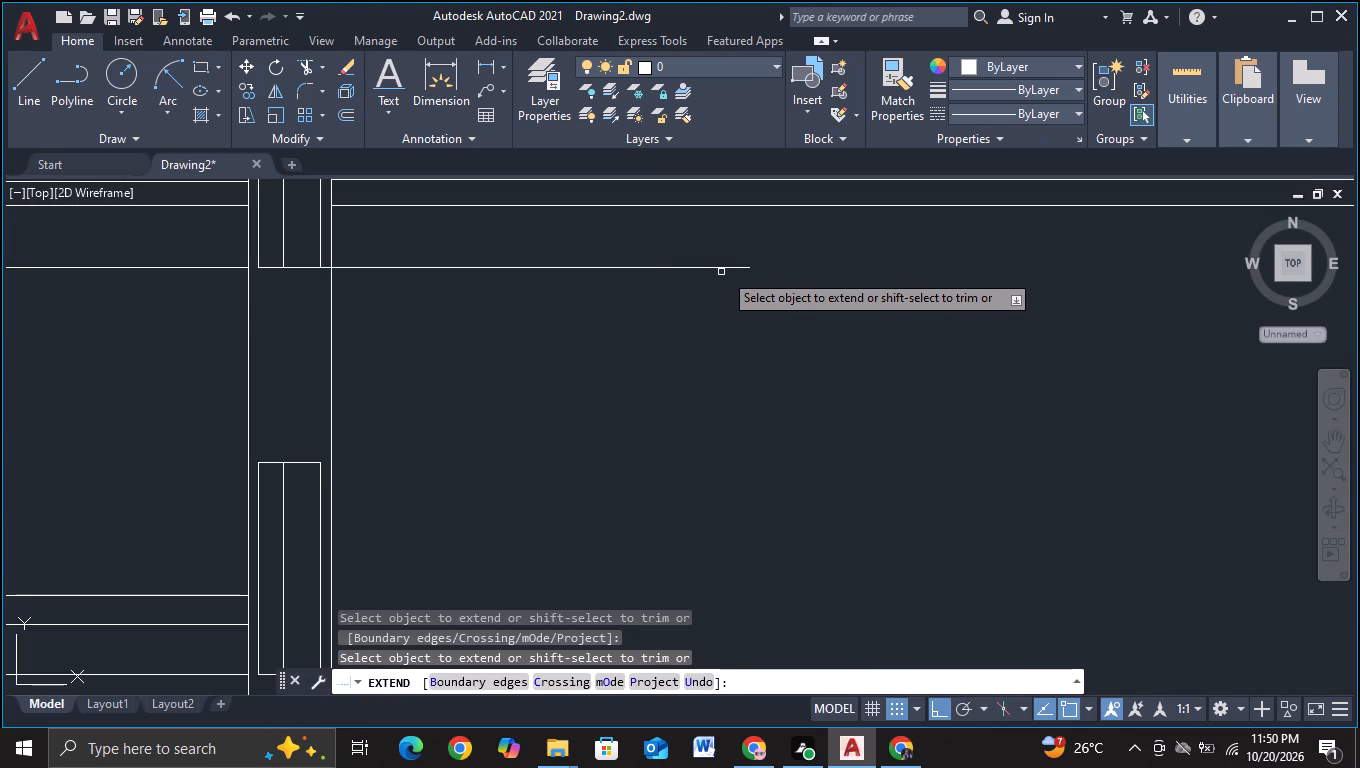
{"action": "scroll", "coordinate": [744, 267], "scroll_direction": "down", "scroll_amount": 2}
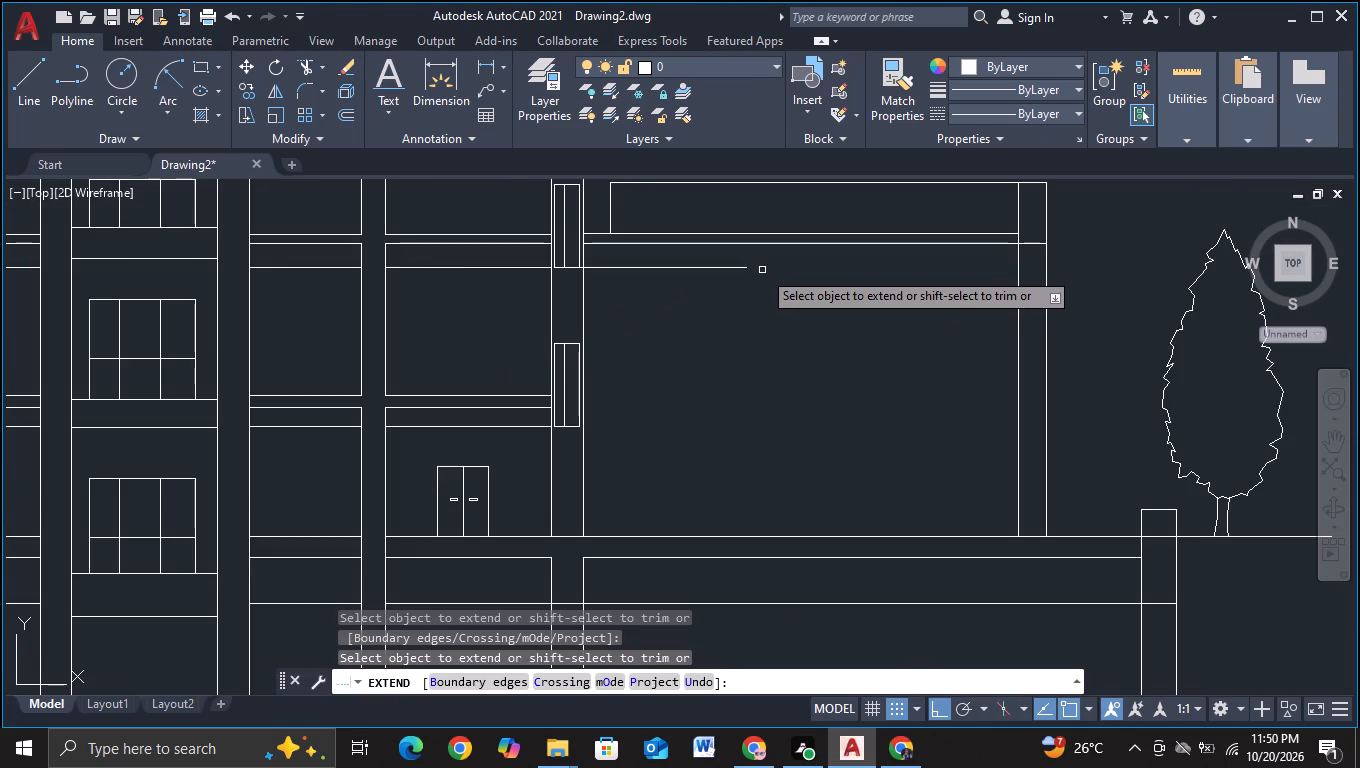
{"action": "left_click", "coordinate": [742, 268]}
{"action": "key", "text": "Escape"}
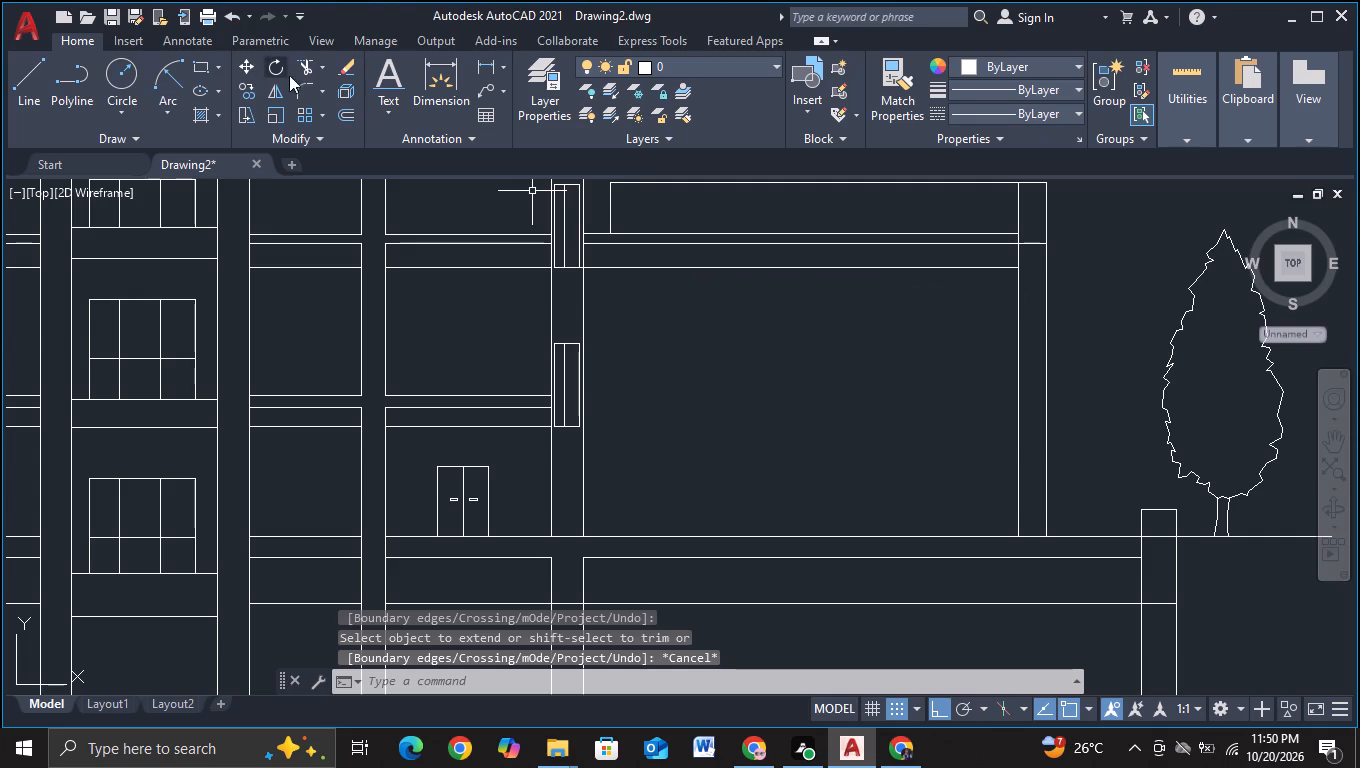
Trim the extended line's short piece between the window and the main building's outer wall line.
{"action": "left_click", "coordinate": [306, 67]}
{"action": "scroll", "coordinate": [550, 273], "scroll_direction": "up", "scroll_amount": 2}
{"action": "left_click", "coordinate": [621, 261]}
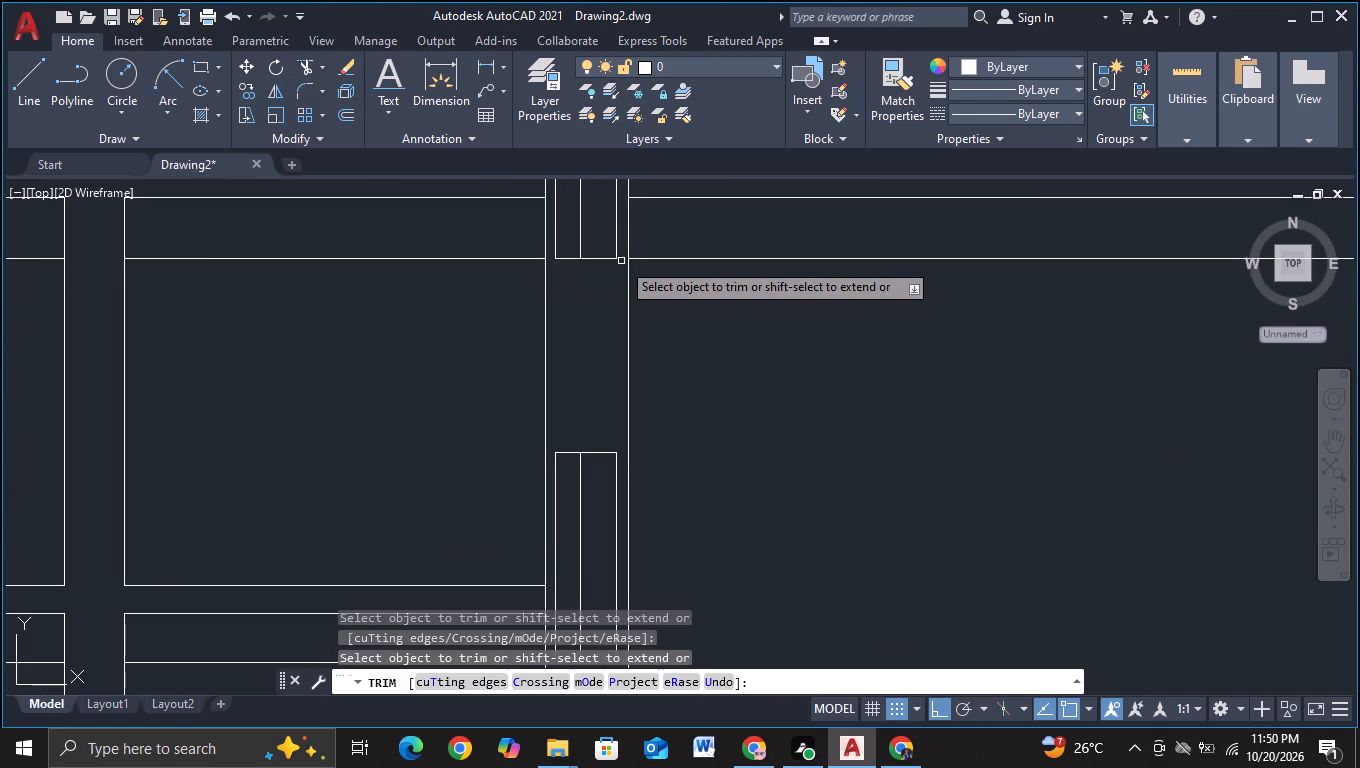
{"action": "scroll", "coordinate": [689, 307], "scroll_direction": "down", "scroll_amount": 3}
{"action": "middle_click_drag", "start_coordinate": [721, 379], "coordinate": [709, 358]}
{"action": "key", "text": "Escape"}
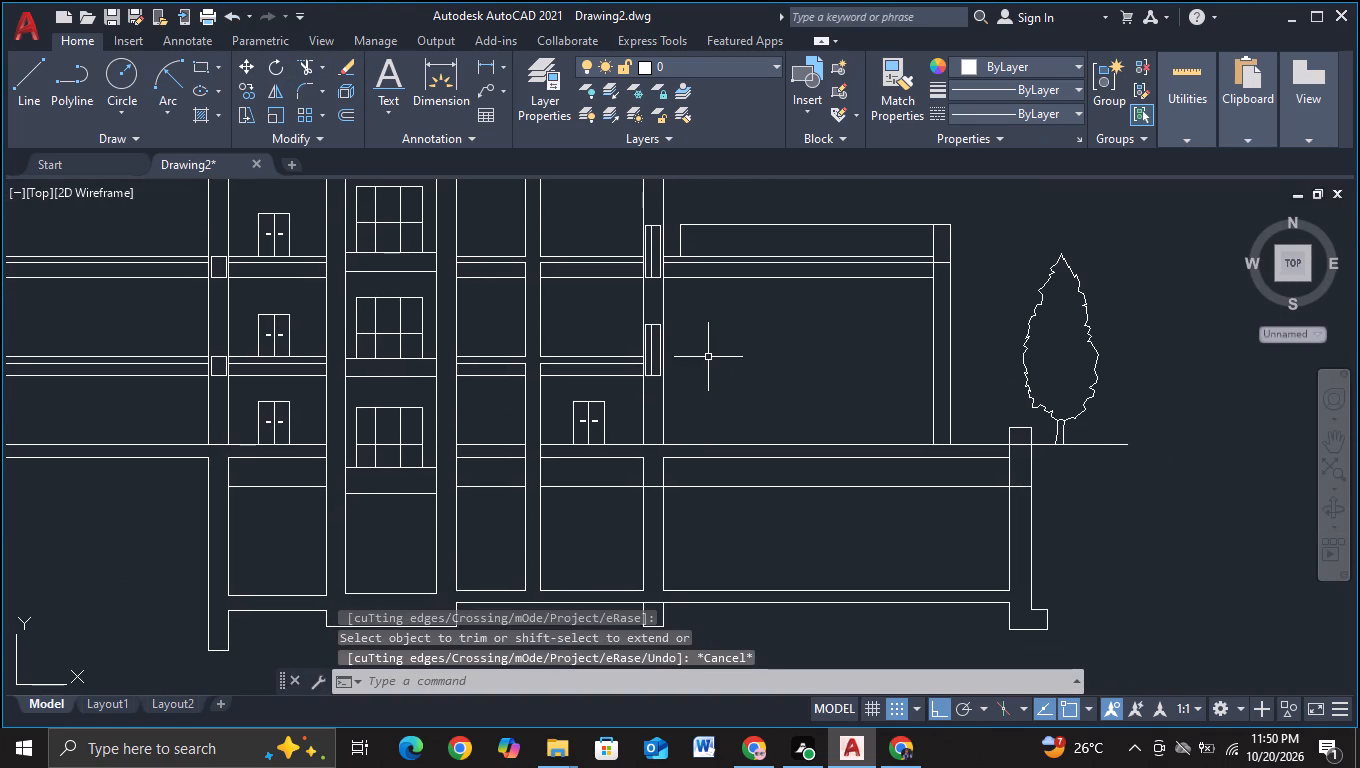
{"action": "key", "text": "Escape"}
{"action": "scroll", "coordinate": [713, 366], "scroll_direction": "down", "scroll_amount": 1}
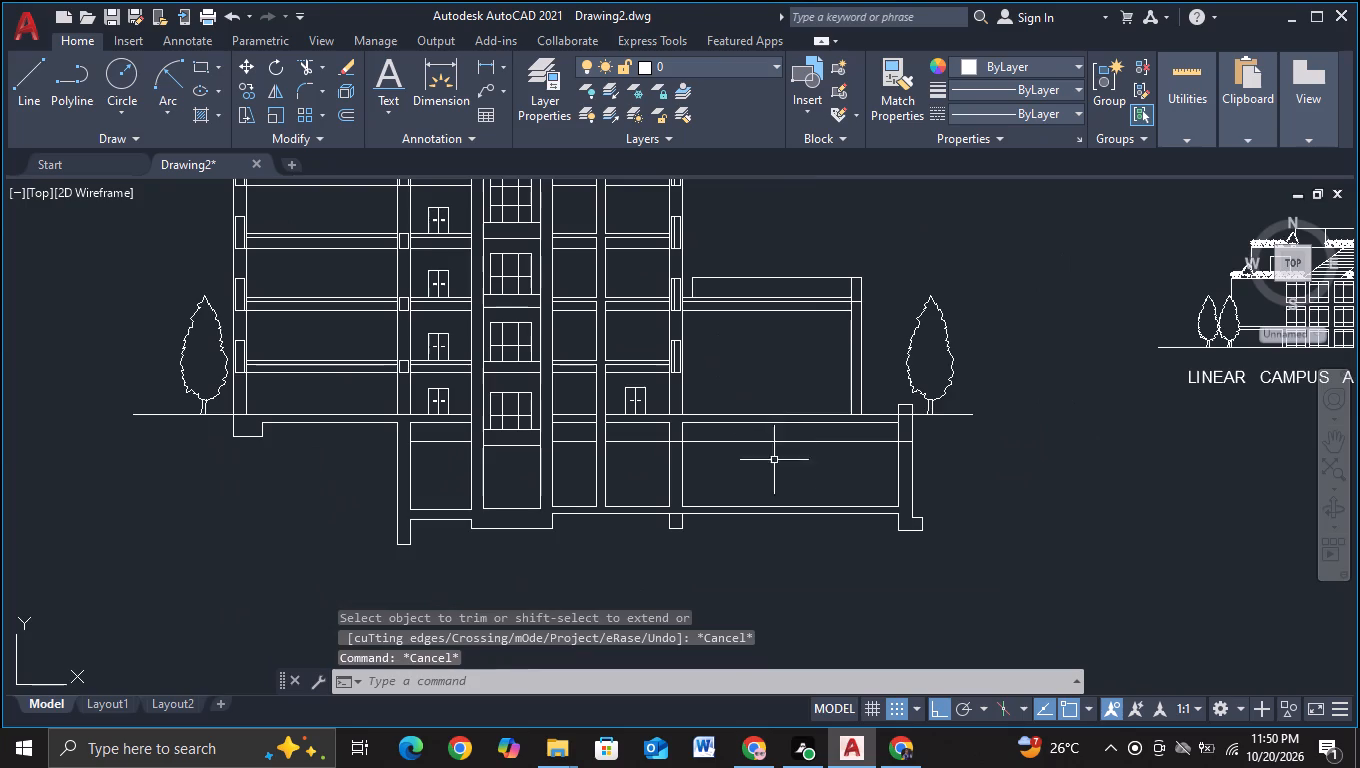
{"action": "middle_click_drag", "start_coordinate": [778, 492], "coordinate": [787, 460]}
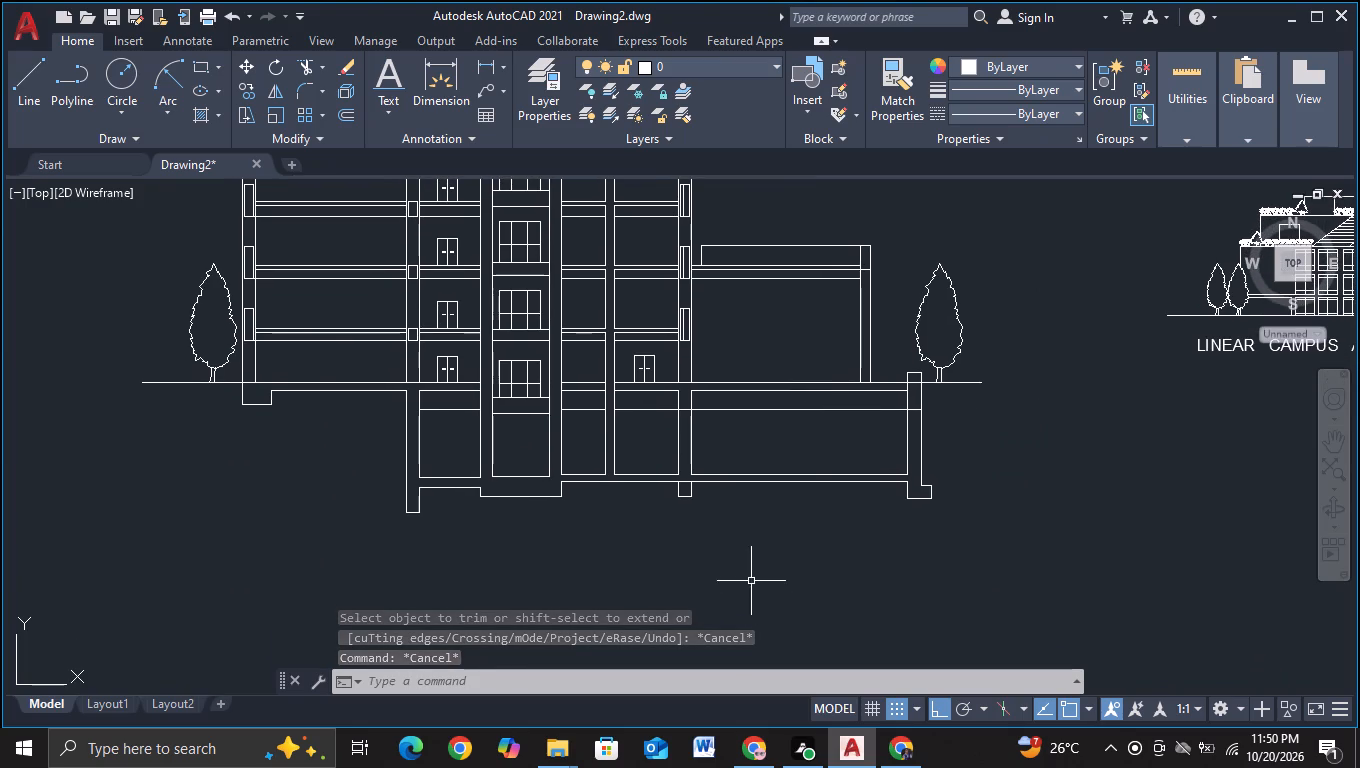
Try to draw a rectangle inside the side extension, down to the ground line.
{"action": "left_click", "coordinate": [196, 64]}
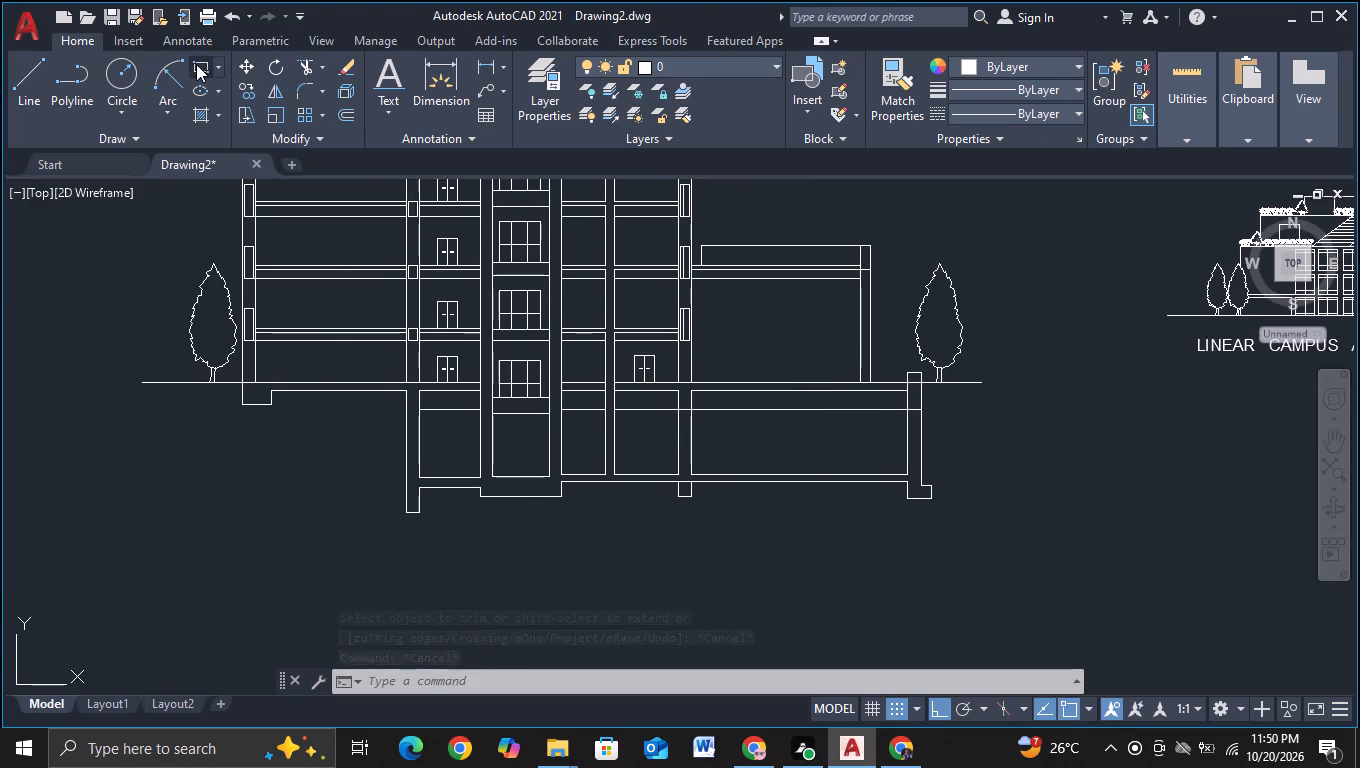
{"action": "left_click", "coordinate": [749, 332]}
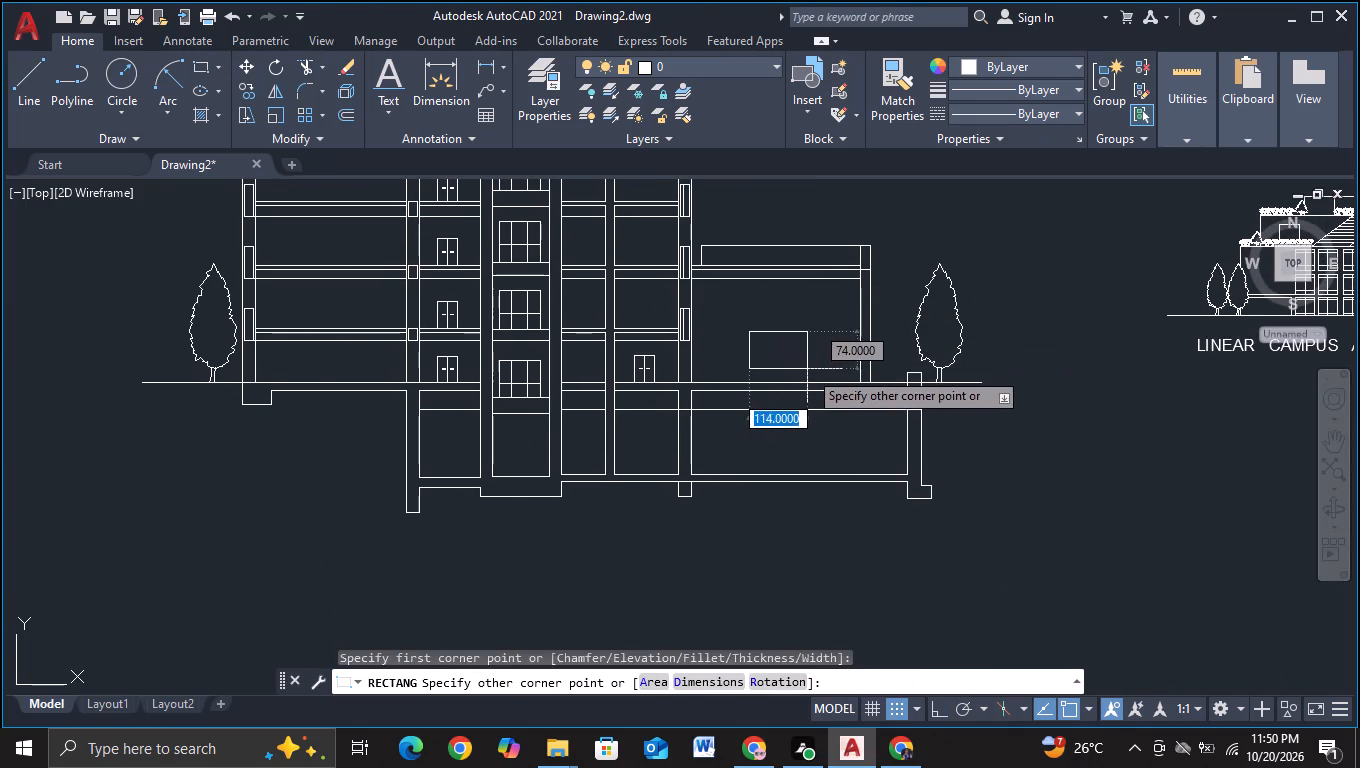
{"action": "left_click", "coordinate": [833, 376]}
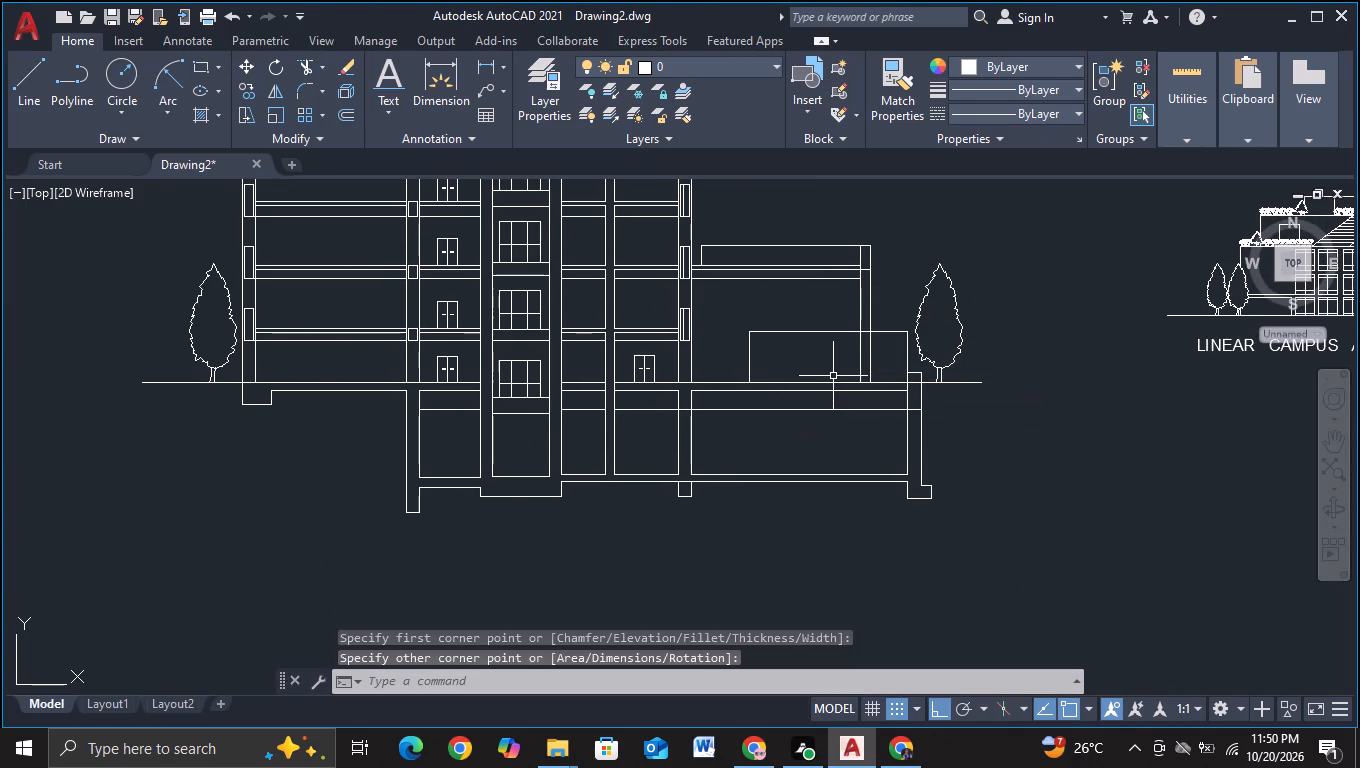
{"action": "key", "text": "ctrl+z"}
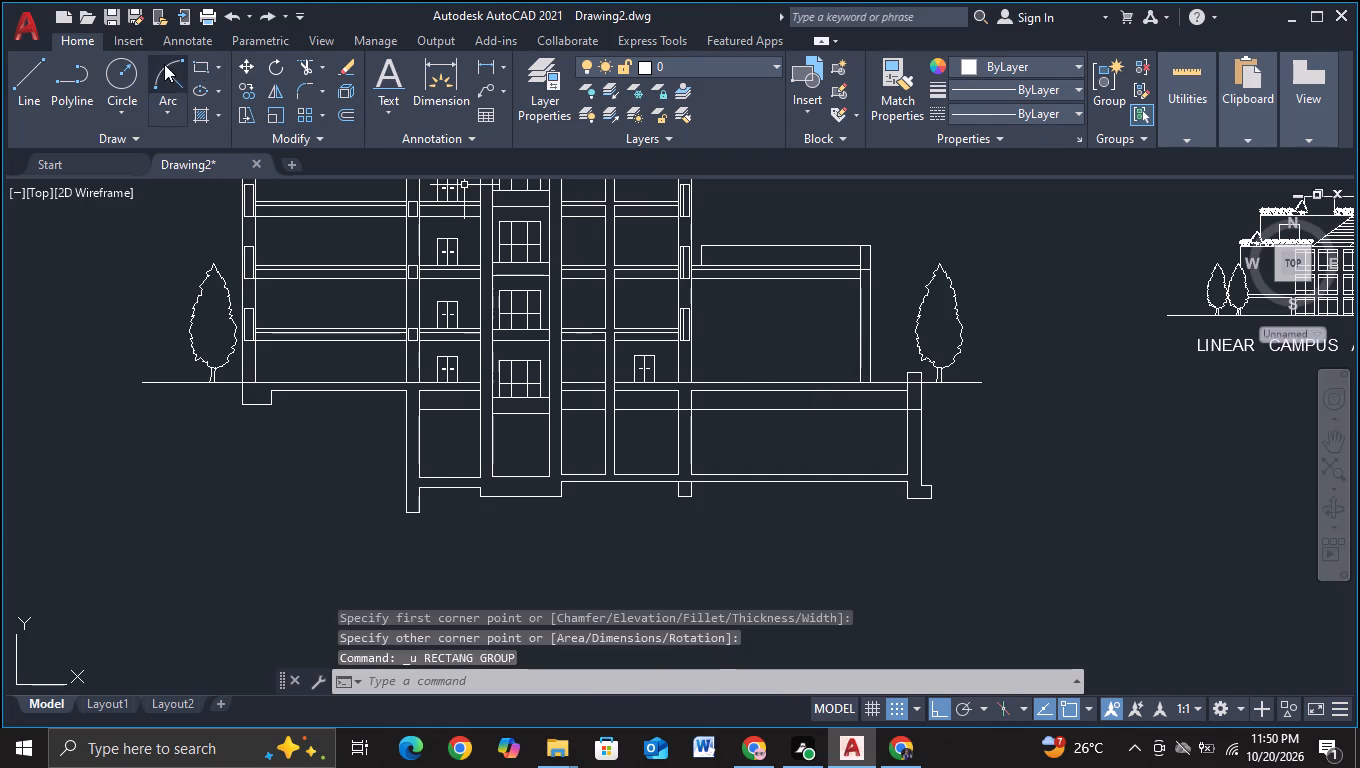
Draw a wide rectangle inside the side extension with its bottom edge slightly above the ground line.
{"action": "left_click", "coordinate": [195, 66]}
{"action": "scroll", "coordinate": [722, 332], "scroll_direction": "up", "scroll_amount": 2}
{"action": "left_click", "coordinate": [764, 348]}
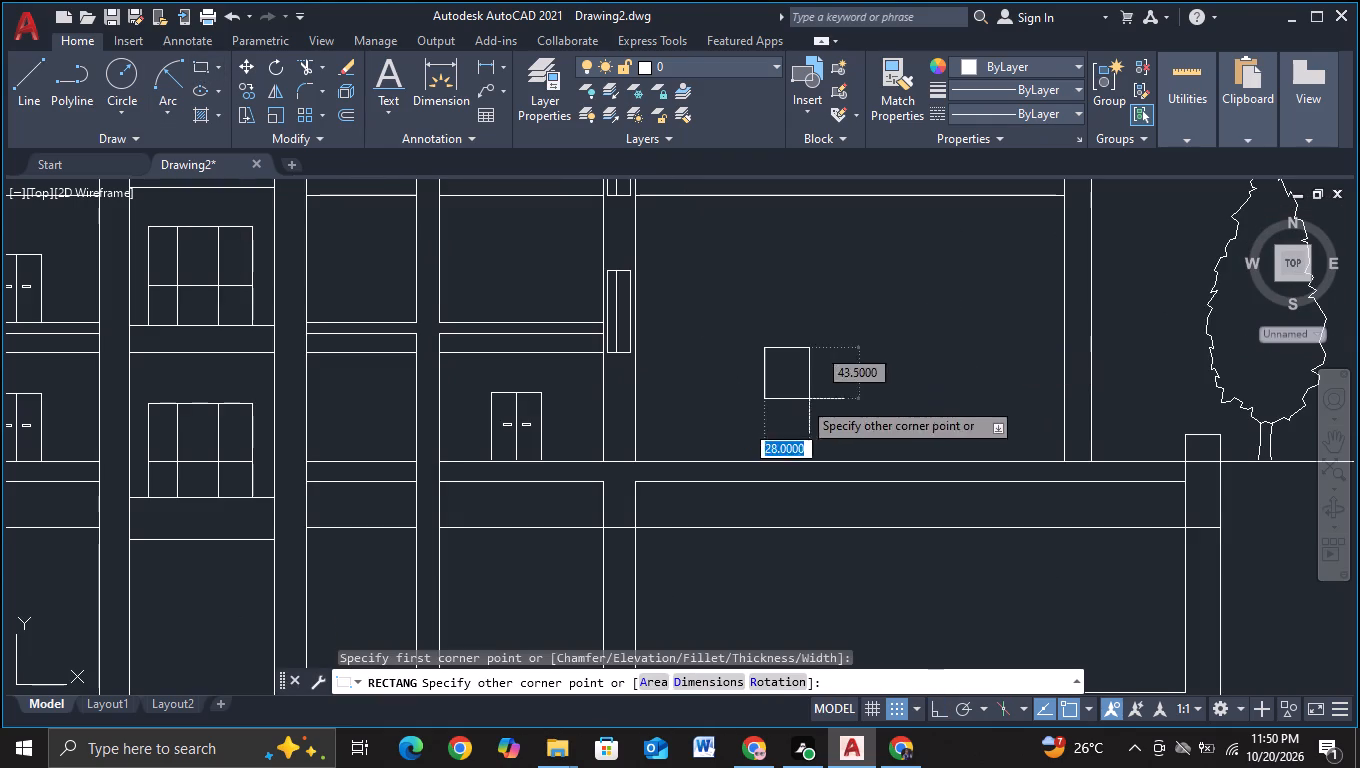
{"action": "left_click", "coordinate": [957, 447]}
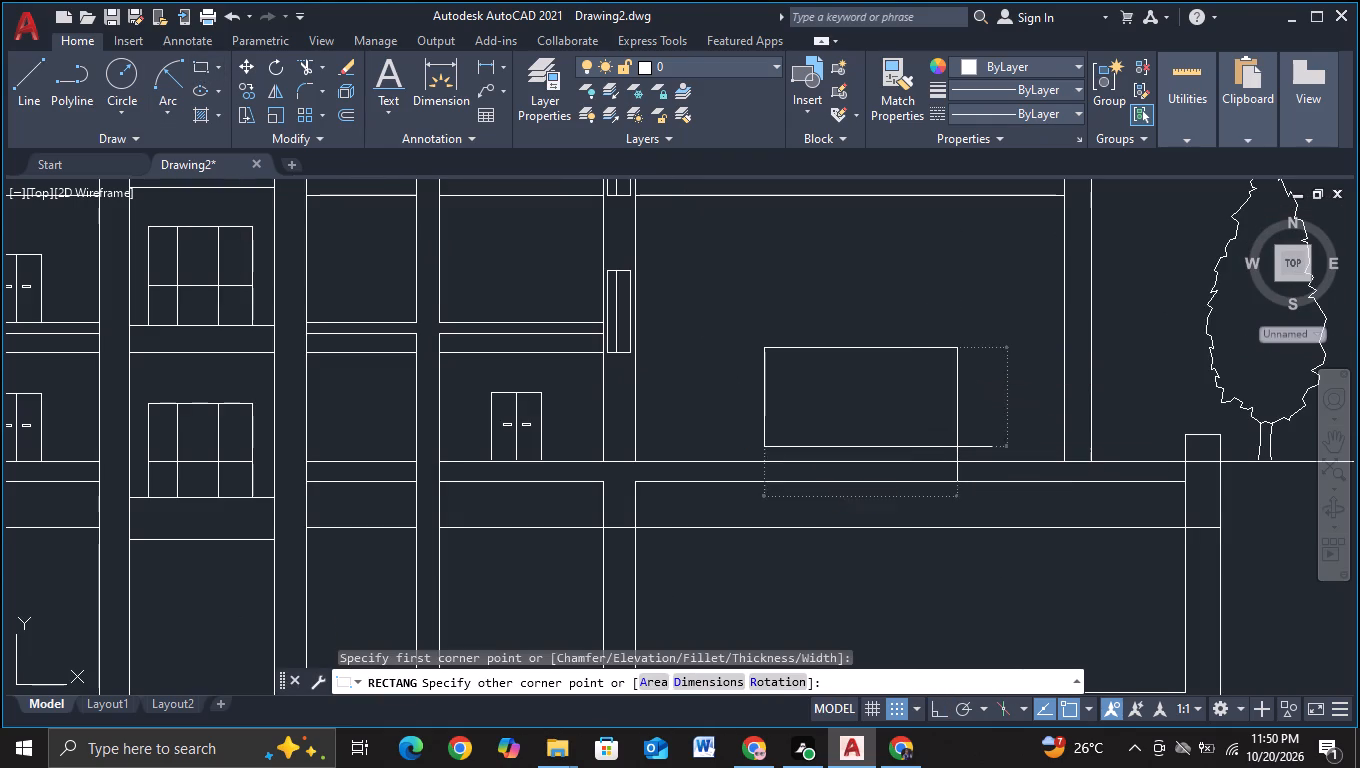
{"action": "key", "text": "grave"}
Draw a vertical line from the rectangle's bottom-left corner down past the ground line.
{"action": "left_click", "coordinate": [45, 102]}
{"action": "scroll", "coordinate": [766, 404], "scroll_direction": "up", "scroll_amount": 1}
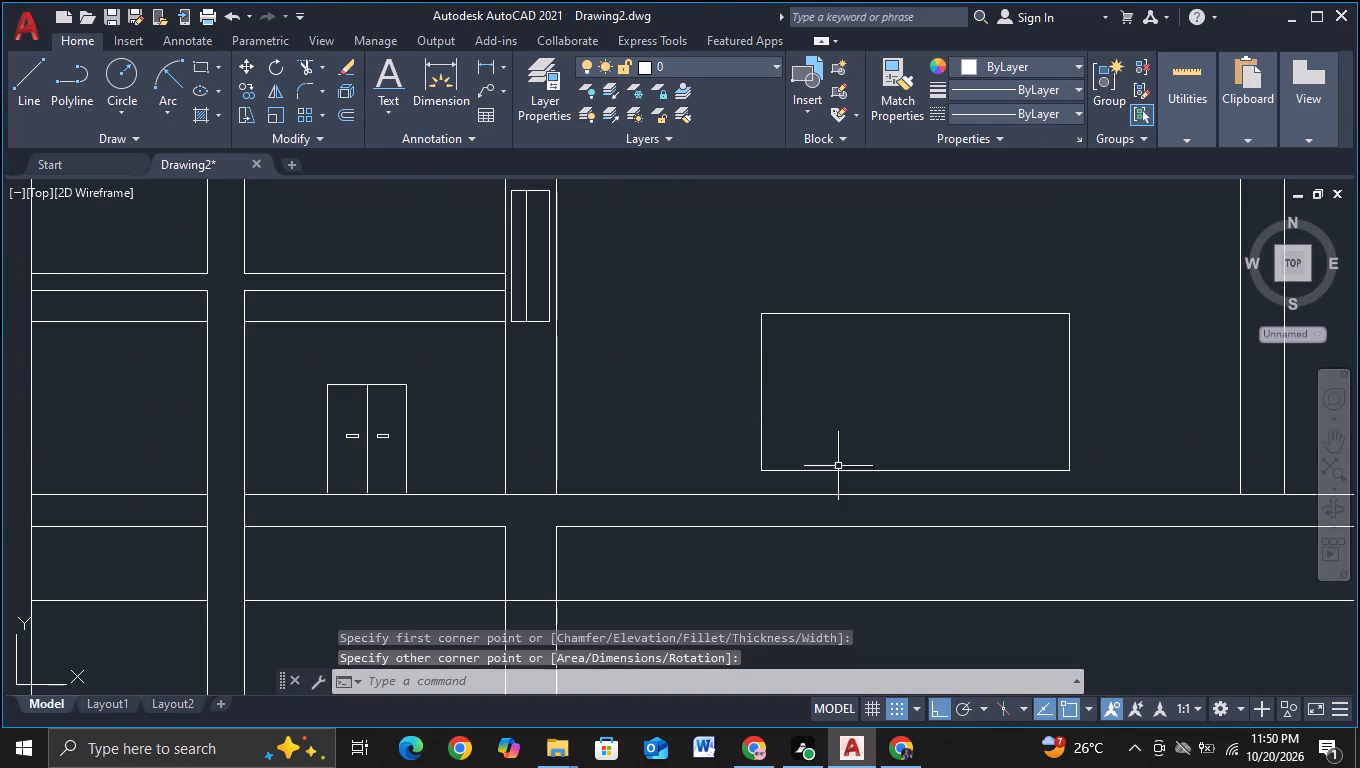
{"action": "scroll", "coordinate": [840, 484], "scroll_direction": "up", "scroll_amount": 1}
{"action": "middle_click_drag", "start_coordinate": [840, 484], "coordinate": [826, 429]}
{"action": "left_click", "coordinate": [40, 106]}
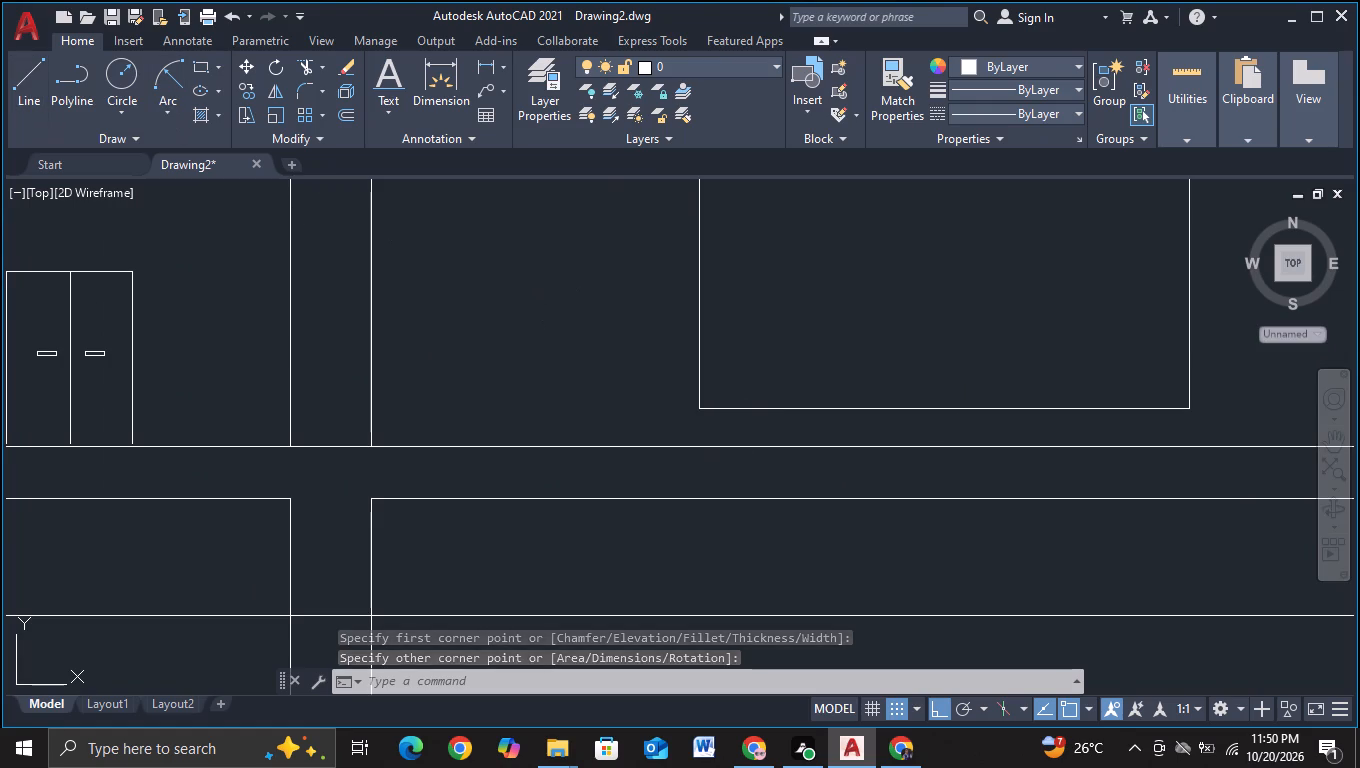
{"action": "left_click", "coordinate": [699, 406]}
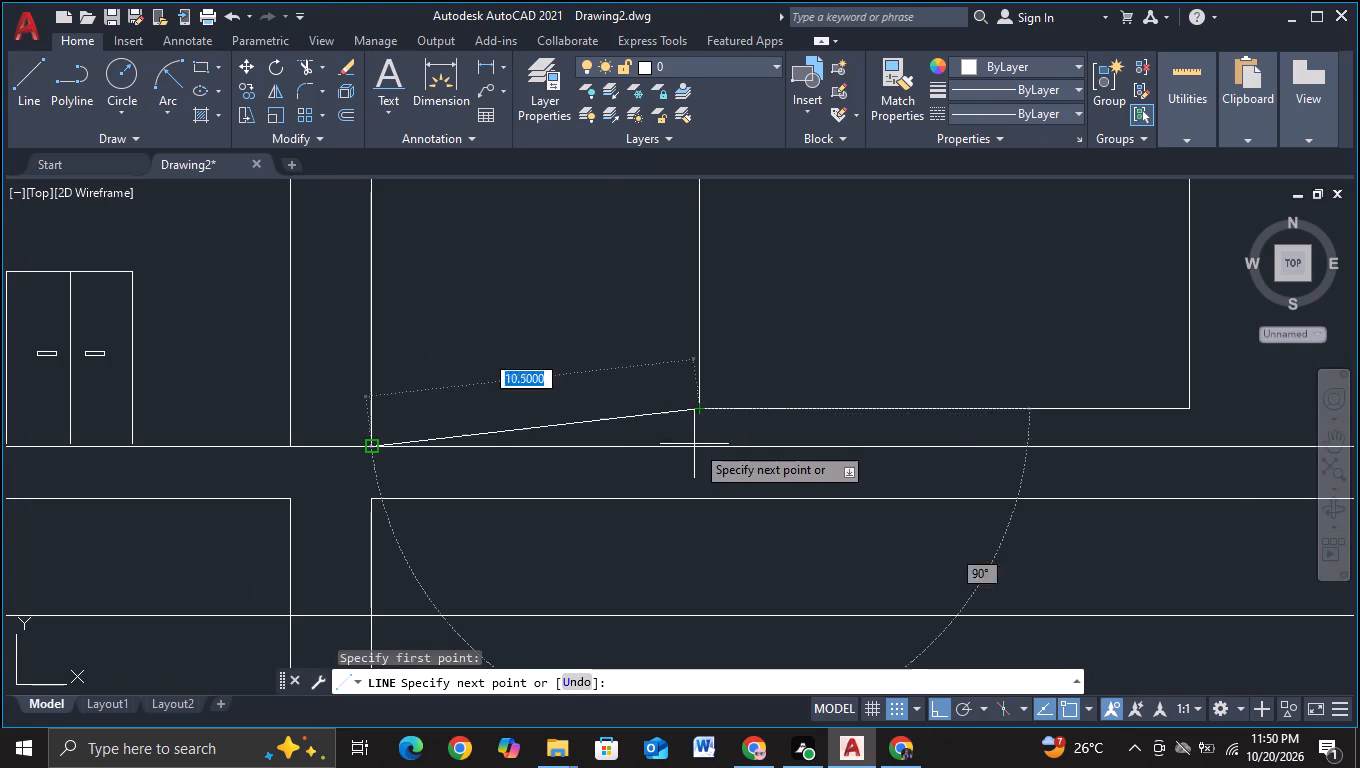
{"action": "scroll", "coordinate": [695, 444], "scroll_direction": "up", "scroll_amount": 1}
{"action": "left_click", "coordinate": [694, 491]}
{"action": "key", "text": "grave"}
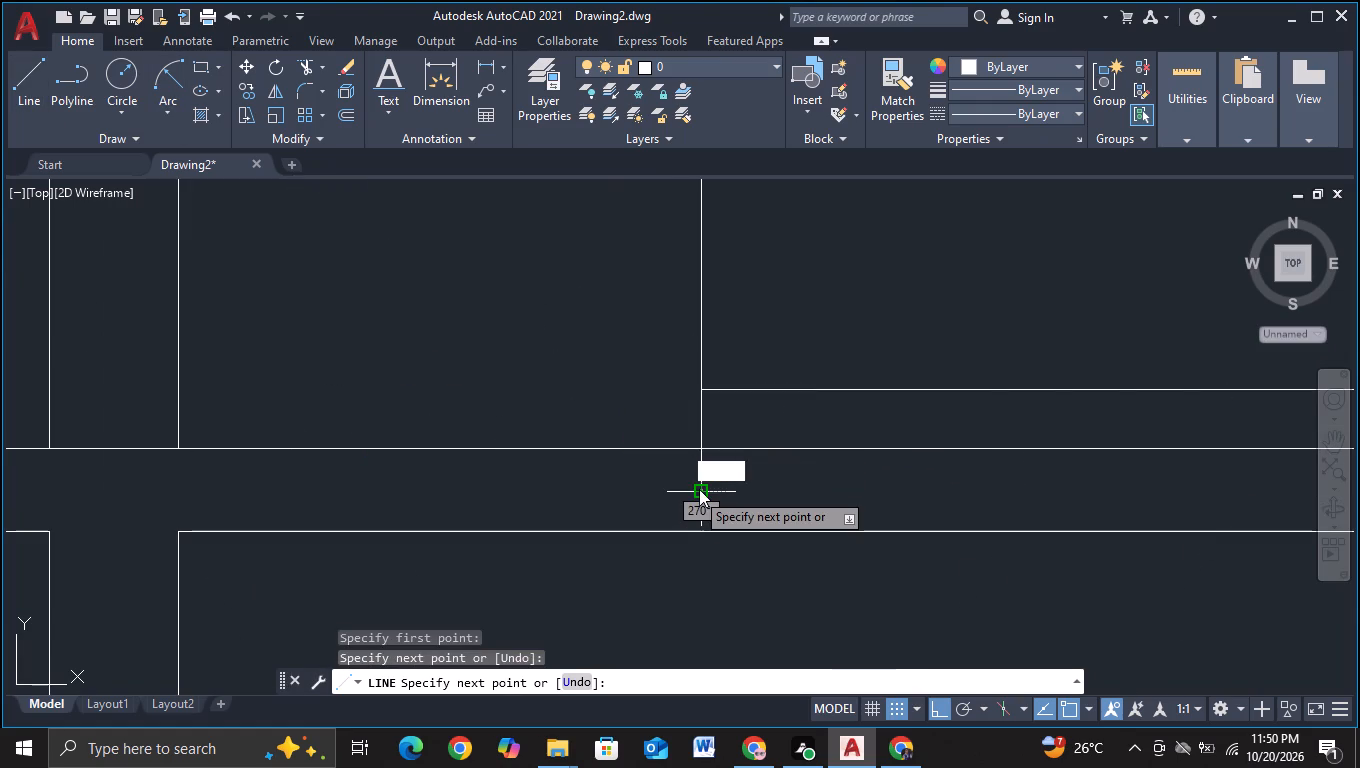
{"action": "key", "text": "Escape"}
{"action": "key", "text": "Escape"}
Trim the part of the vertical line that extends below the ground line.
{"action": "left_click", "coordinate": [298, 64]}
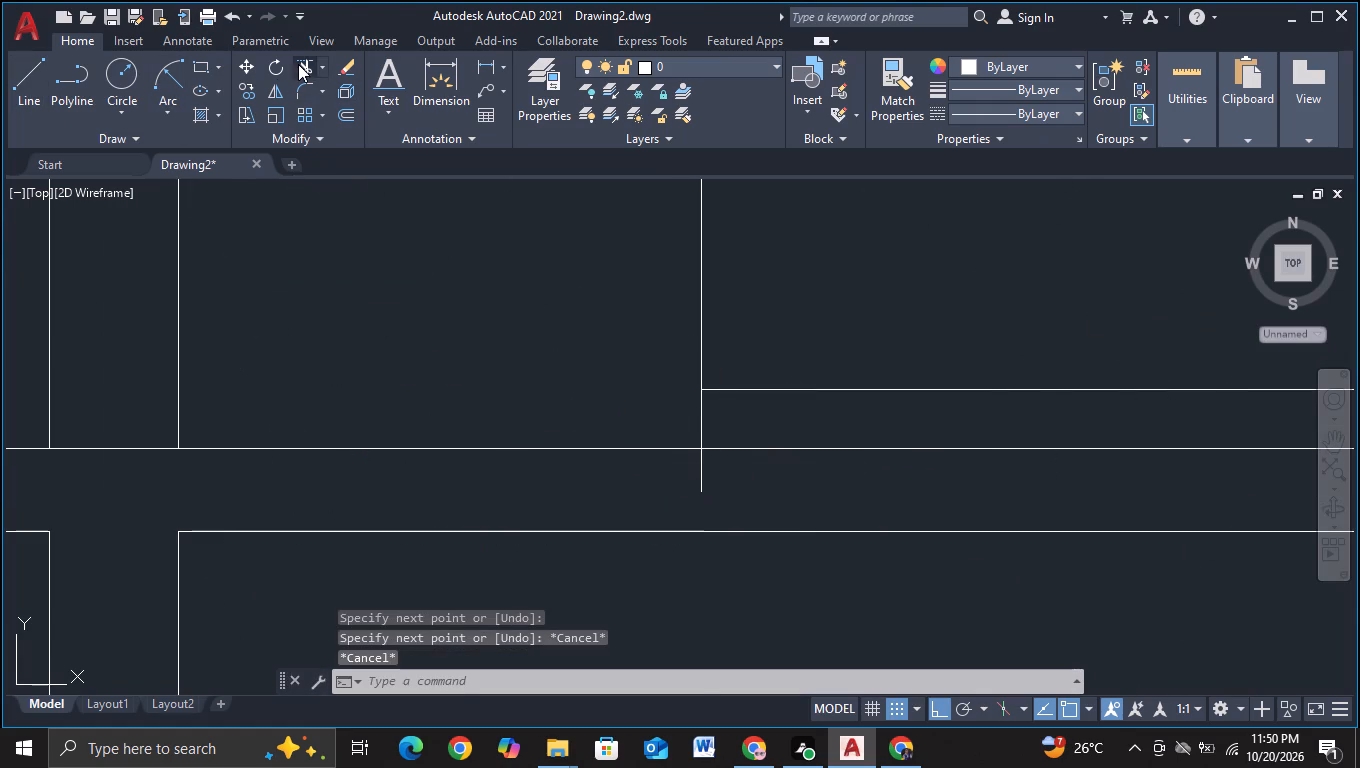
{"action": "left_click_drag", "start_coordinate": [678, 481], "coordinate": [743, 474]}
{"action": "key", "text": "Escape"}
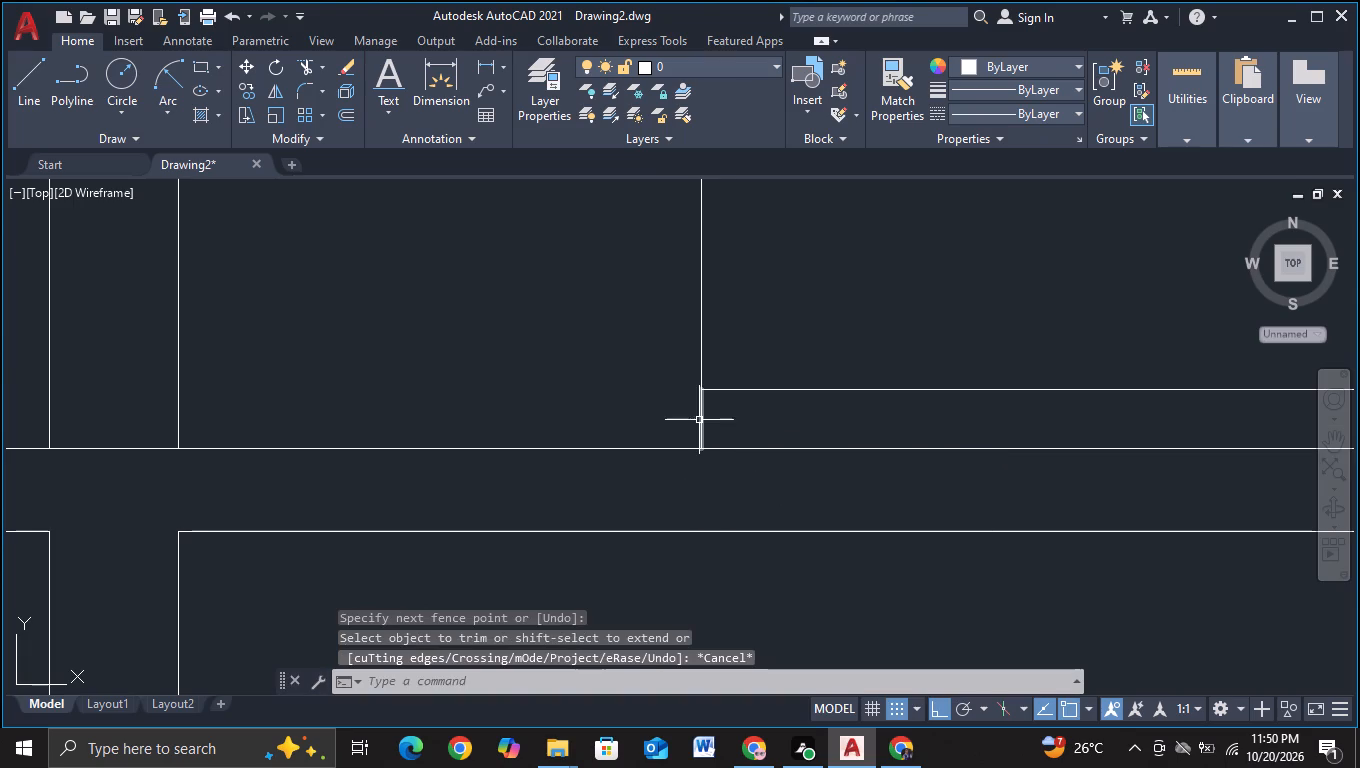
Copy the short vertical line under the rectangle horizontally about 13, 157 and 145 units to form two legs.
{"action": "left_click", "coordinate": [702, 419]}
{"action": "key", "text": "c"}
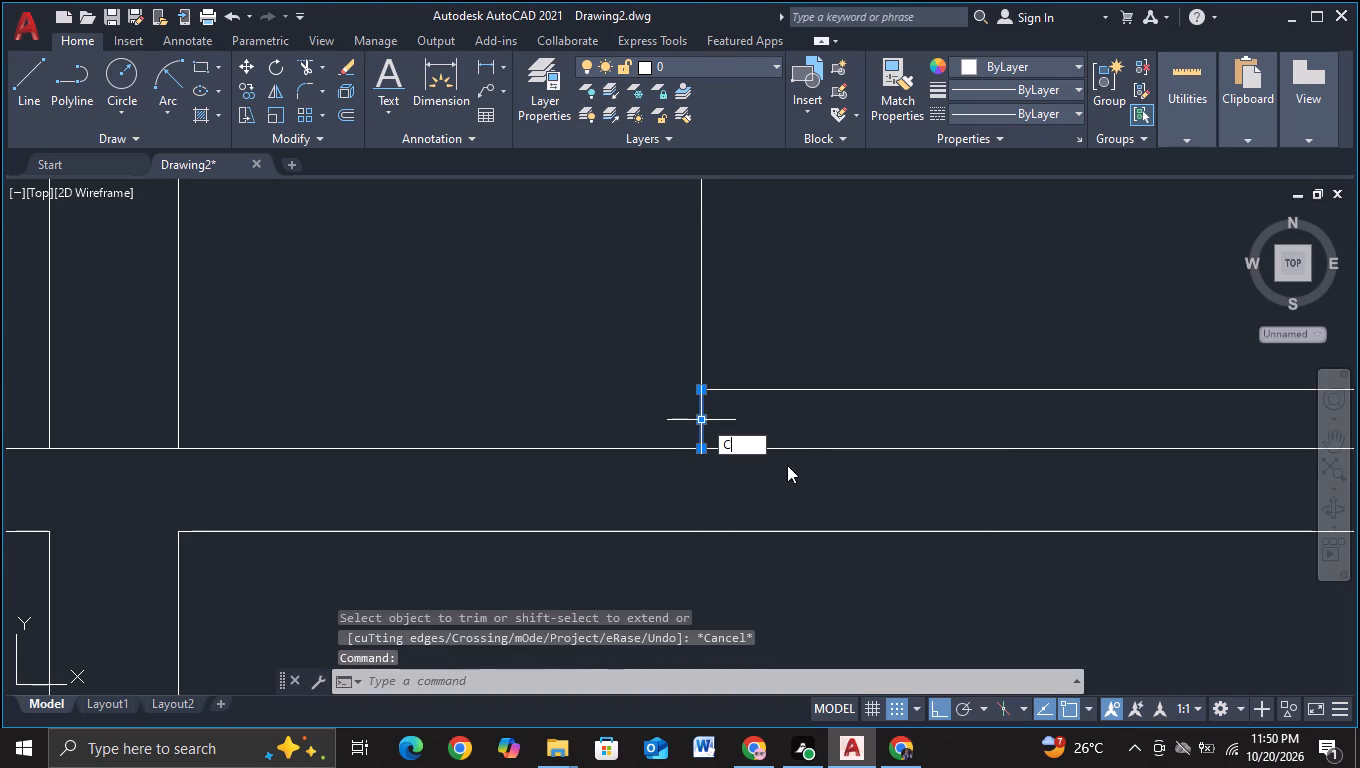
{"action": "left_click", "coordinate": [780, 475]}
{"action": "left_click", "coordinate": [706, 420]}
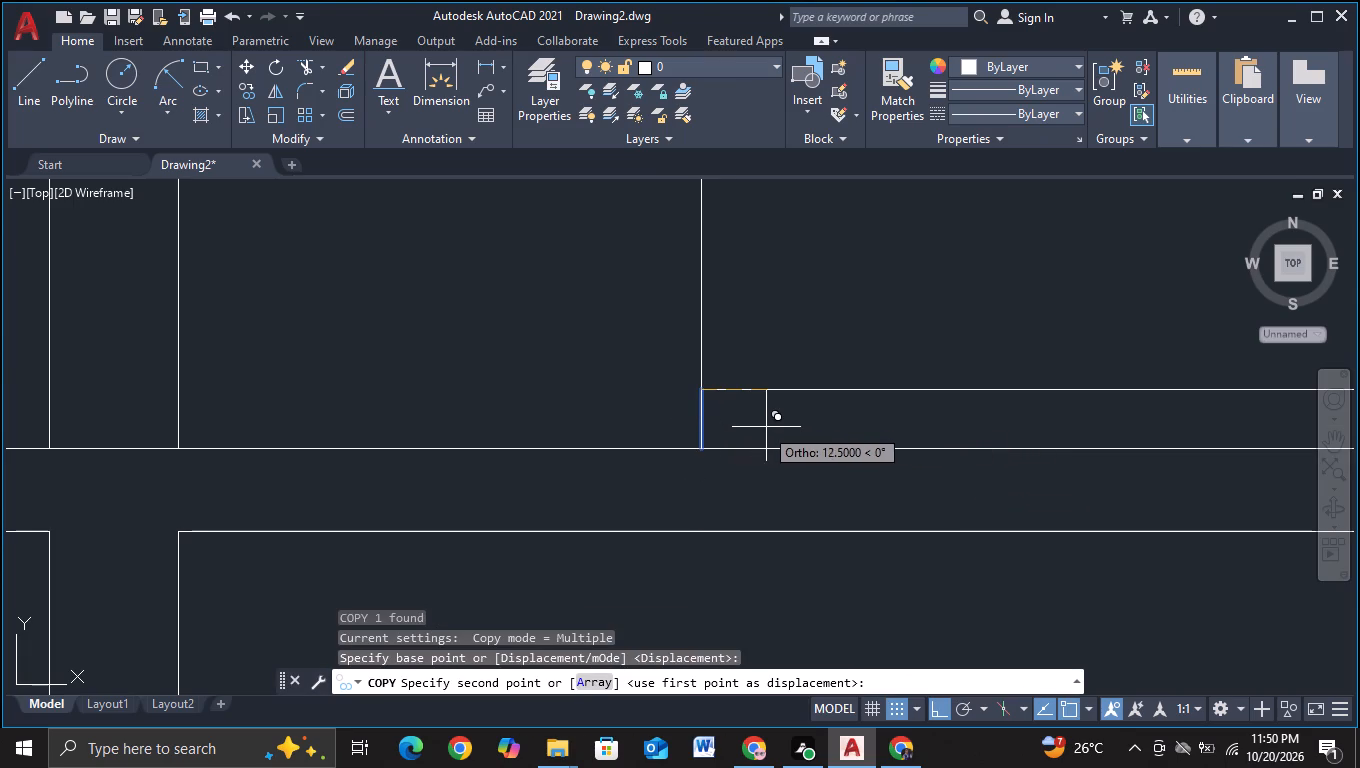
{"action": "left_click", "coordinate": [771, 426]}
{"action": "middle_click_drag", "start_coordinate": [945, 428], "coordinate": [0, 378]}
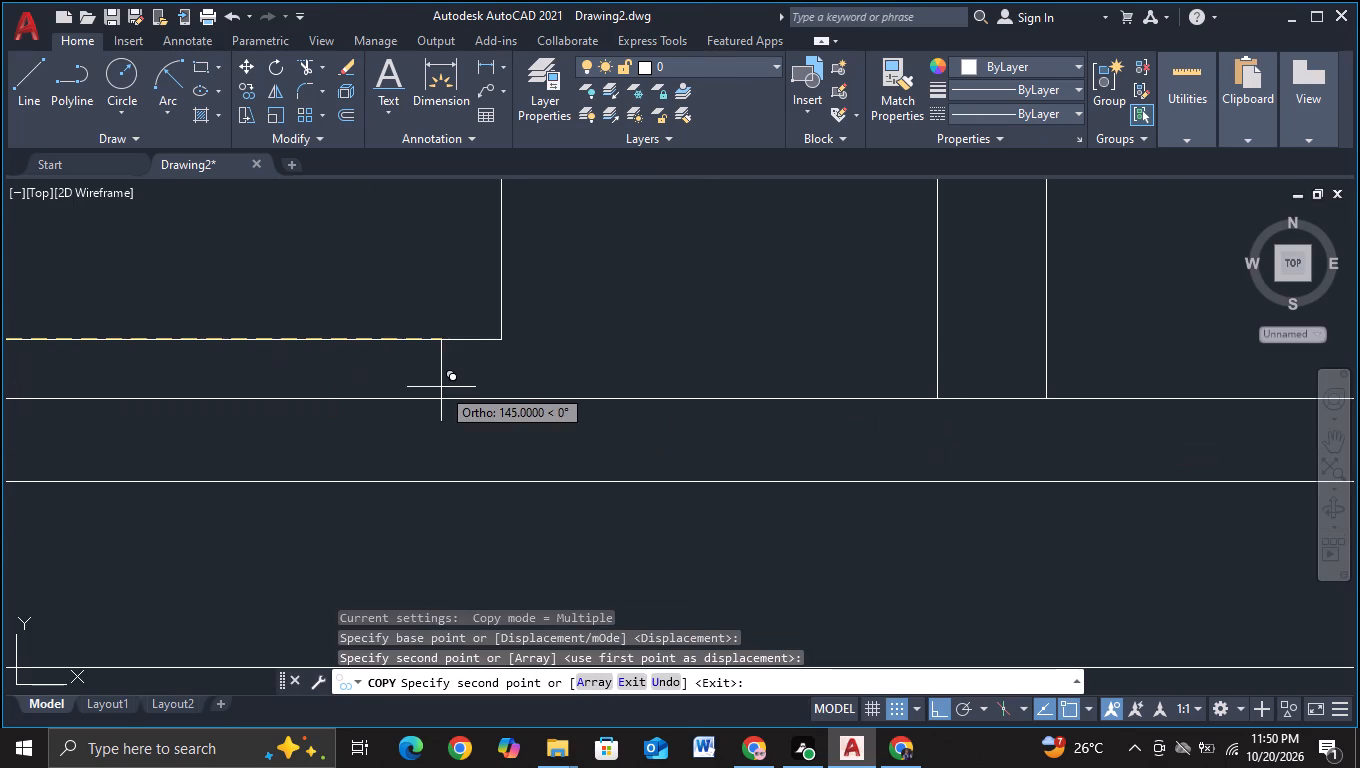
{"action": "left_click", "coordinate": [498, 382]}
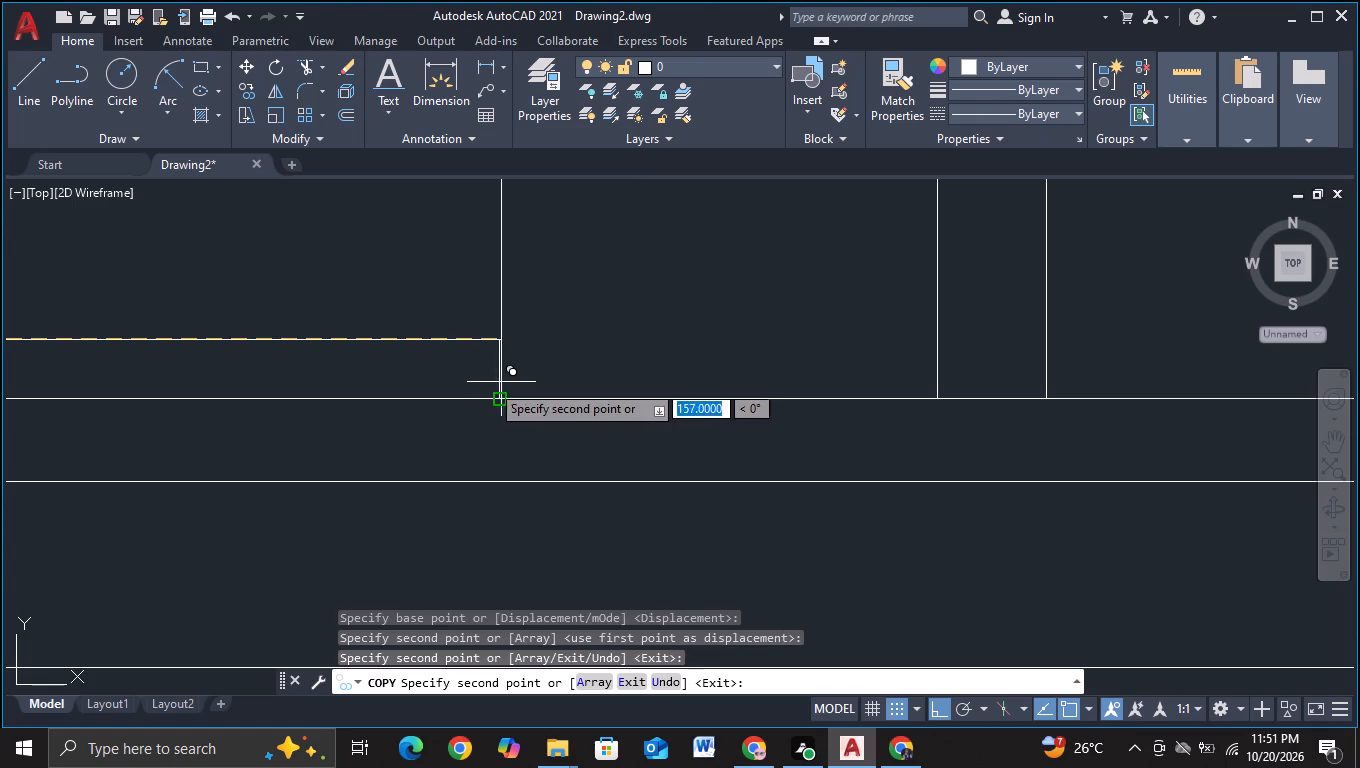
{"action": "left_click", "coordinate": [444, 385]}
{"action": "key", "text": "Escape"}
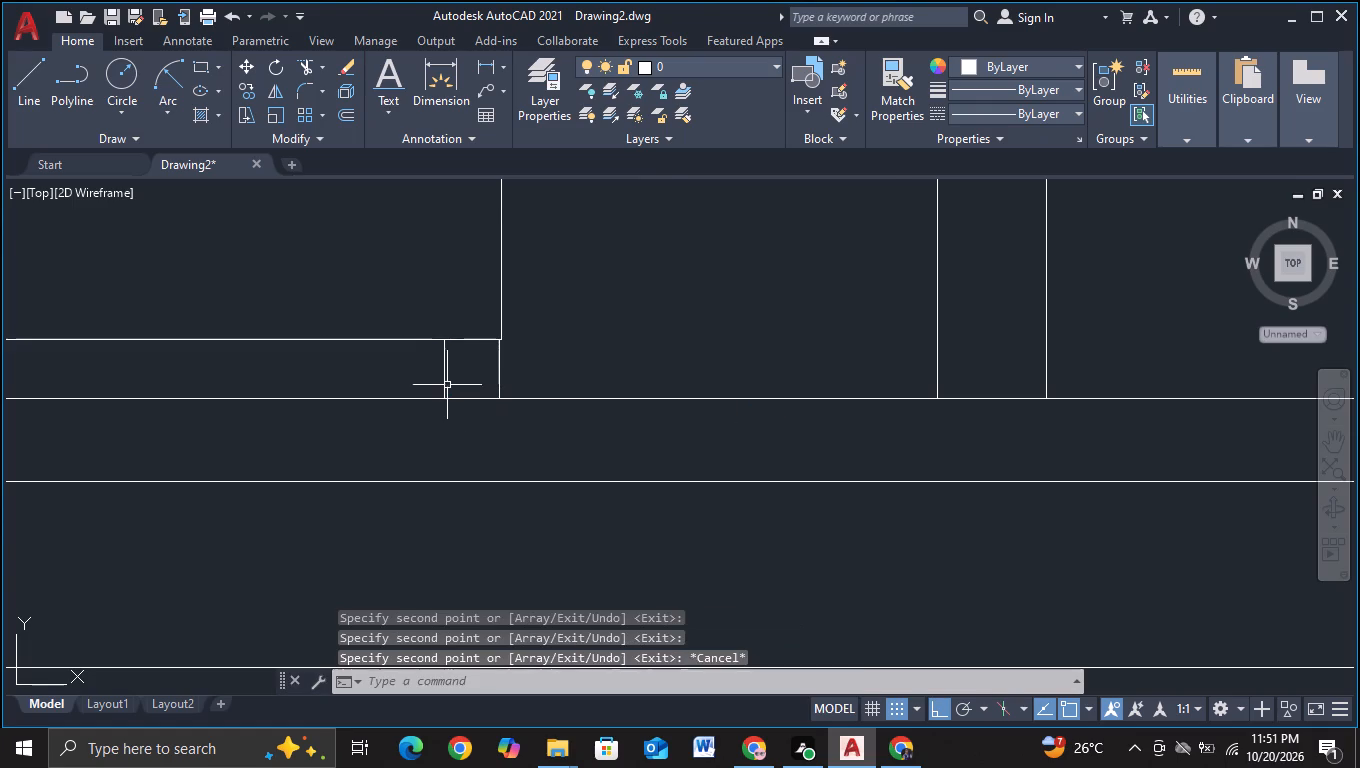
Copy the REAR ELEVATION SUPPORT FACILITIES label to below the basement of the new building drawing, with Ortho off.
{"action": "scroll", "coordinate": [496, 382], "scroll_direction": "down", "scroll_amount": 2}
{"action": "scroll", "coordinate": [621, 437], "scroll_direction": "down", "scroll_amount": 2}
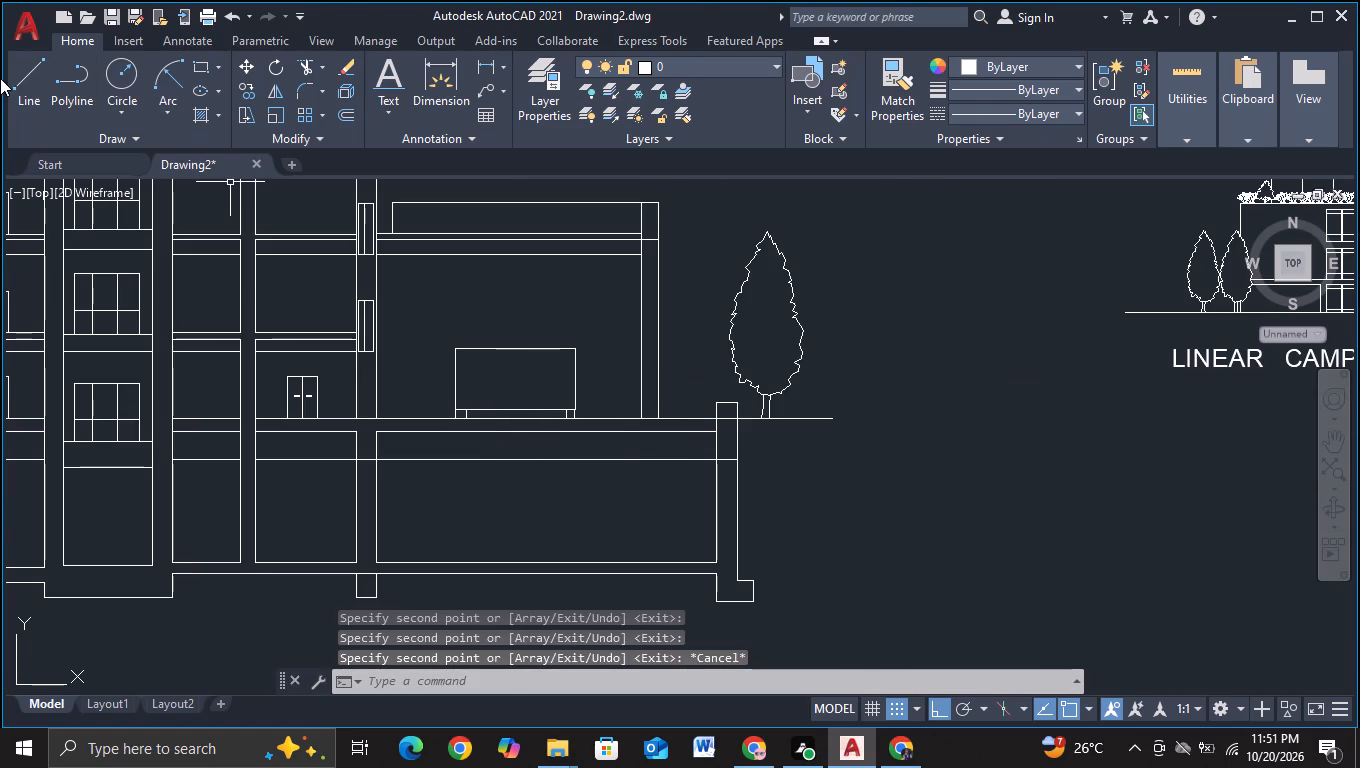
{"action": "scroll", "coordinate": [83, 119], "scroll_direction": "down", "scroll_amount": 1}
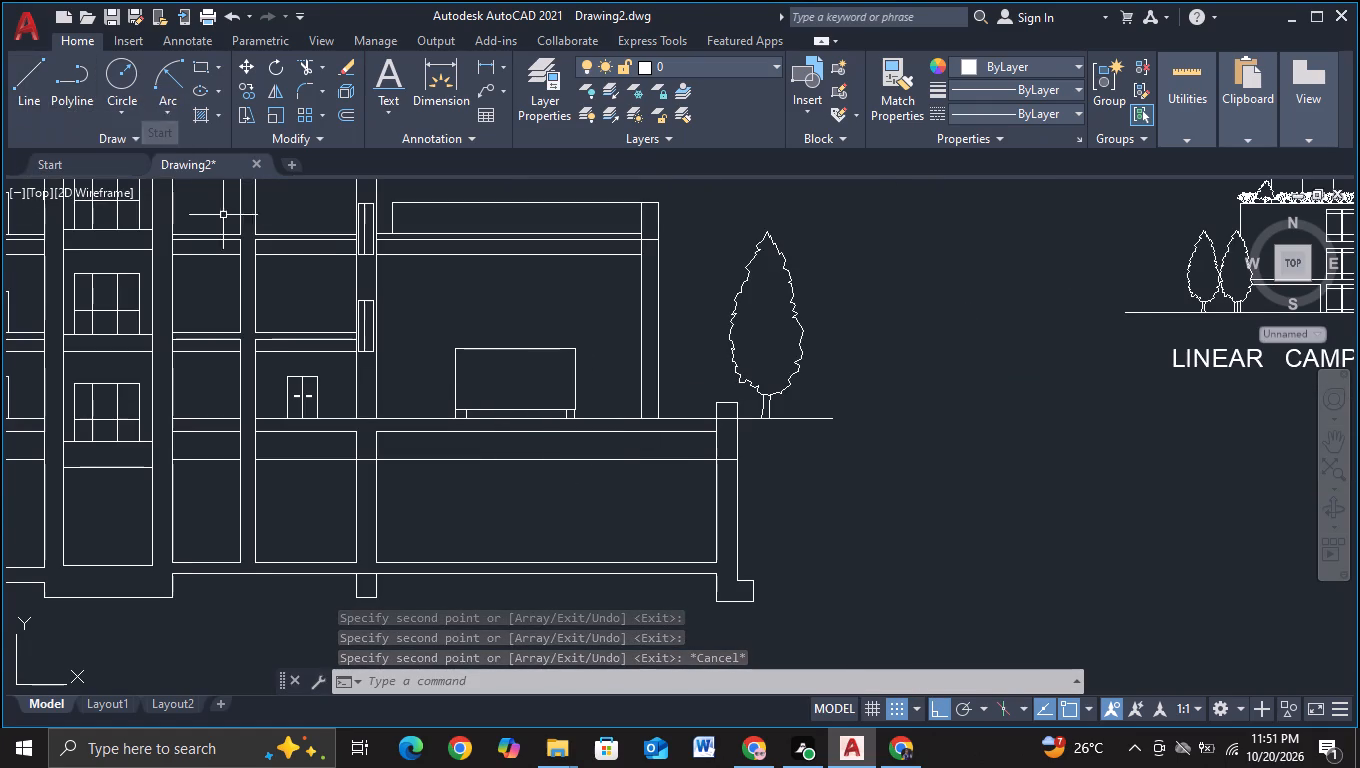
{"action": "scroll", "coordinate": [453, 320], "scroll_direction": "down", "scroll_amount": 1}
{"action": "middle_click_drag", "start_coordinate": [486, 326], "coordinate": [576, 307]}
{"action": "scroll", "coordinate": [576, 307], "scroll_direction": "down", "scroll_amount": 1}
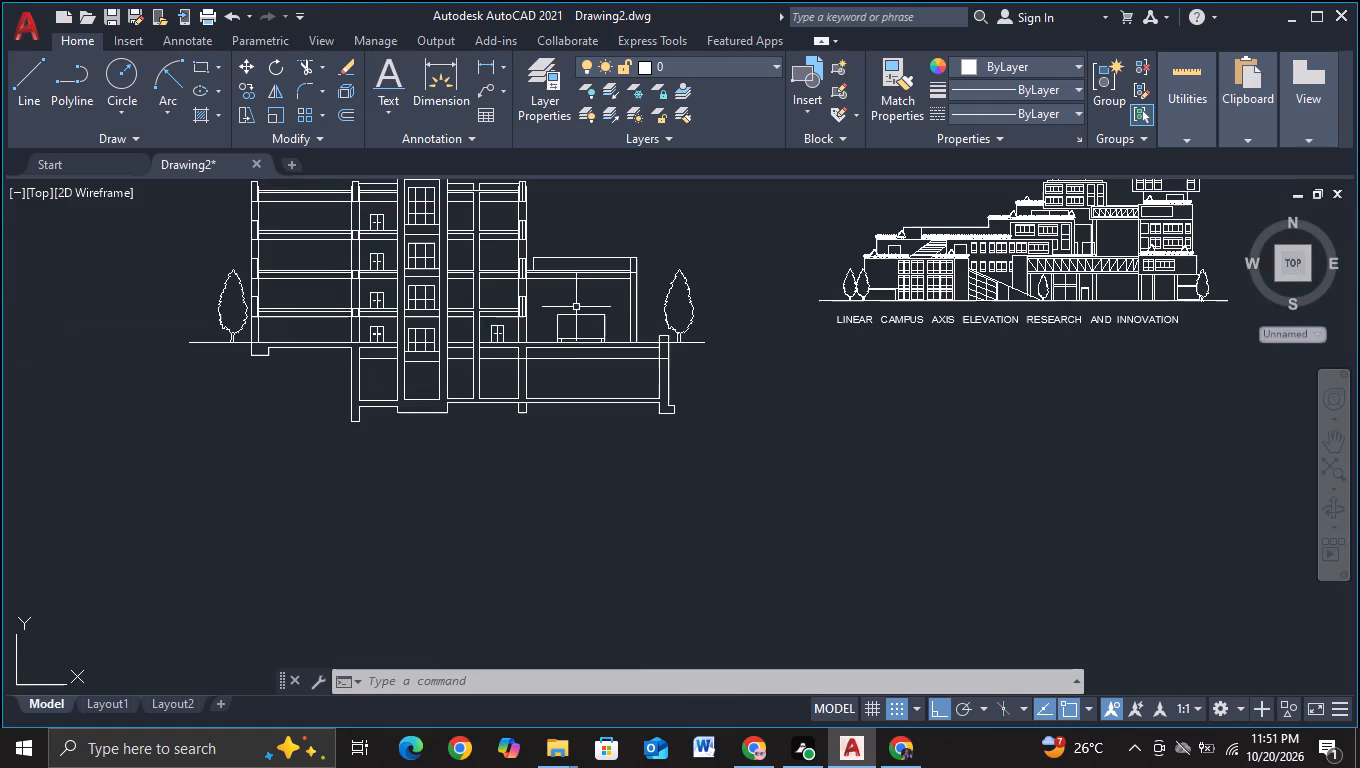
{"action": "middle_click_drag", "start_coordinate": [560, 454], "coordinate": [652, 454]}
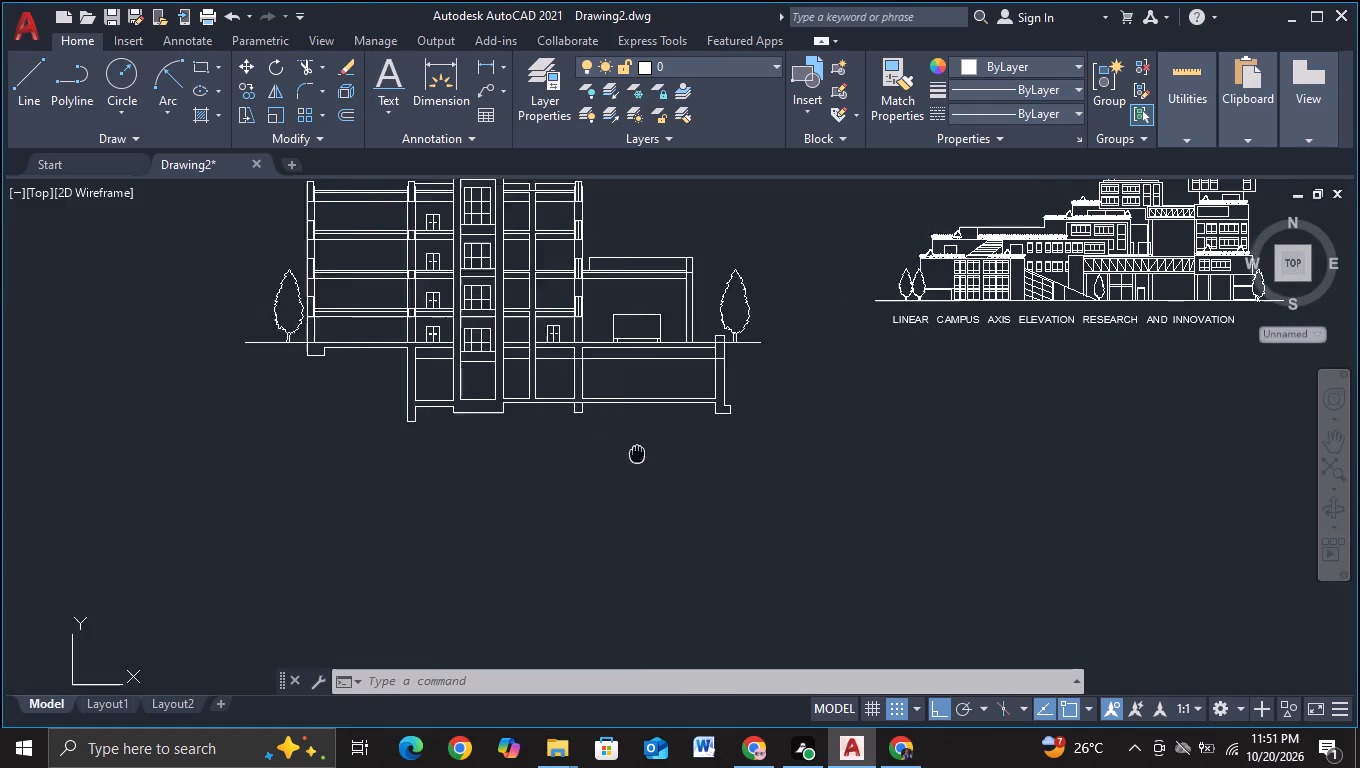
{"action": "middle_click_drag", "start_coordinate": [652, 454], "coordinate": [681, 457]}
{"action": "scroll", "coordinate": [631, 455], "scroll_direction": "down", "scroll_amount": 2}
{"action": "middle_click_drag", "start_coordinate": [625, 475], "coordinate": [623, 463]}
{"action": "scroll", "coordinate": [623, 464], "scroll_direction": "up", "scroll_amount": 1}
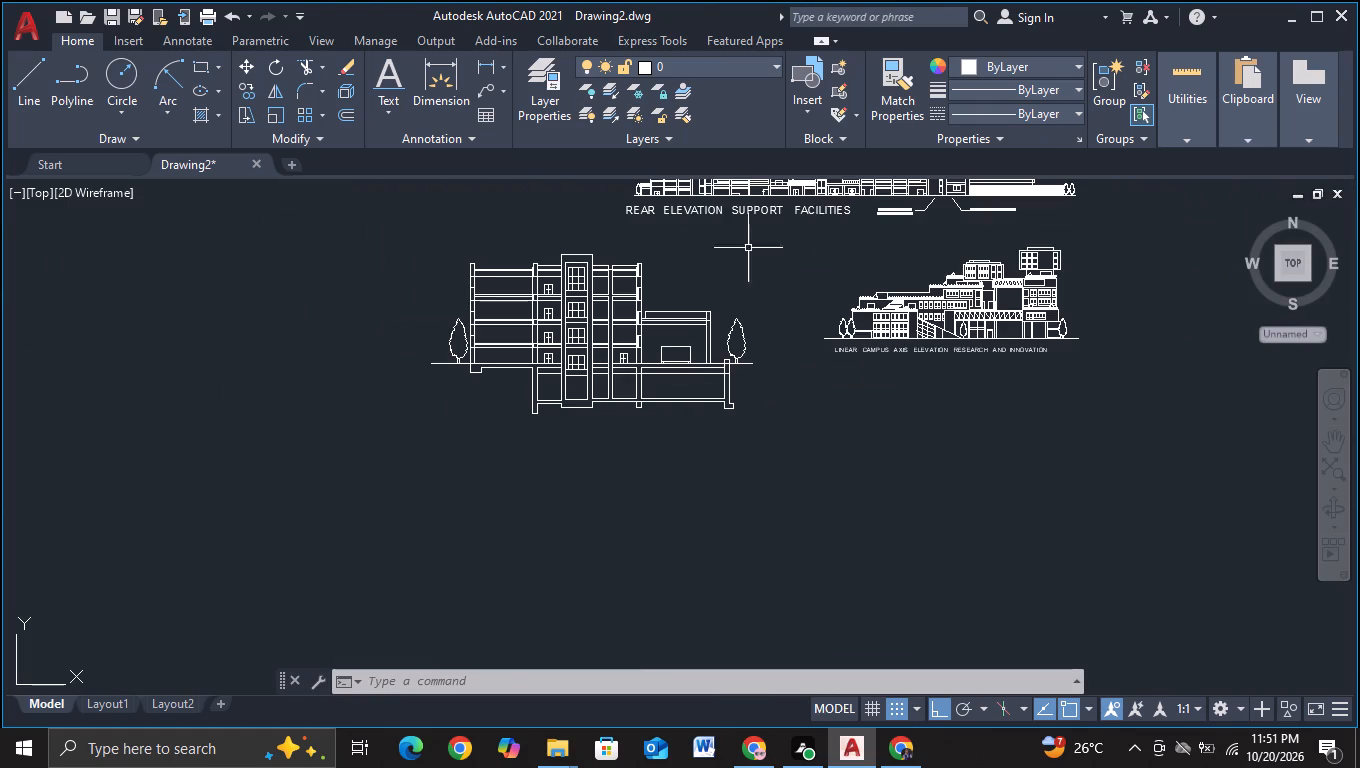
{"action": "left_click", "coordinate": [754, 214]}
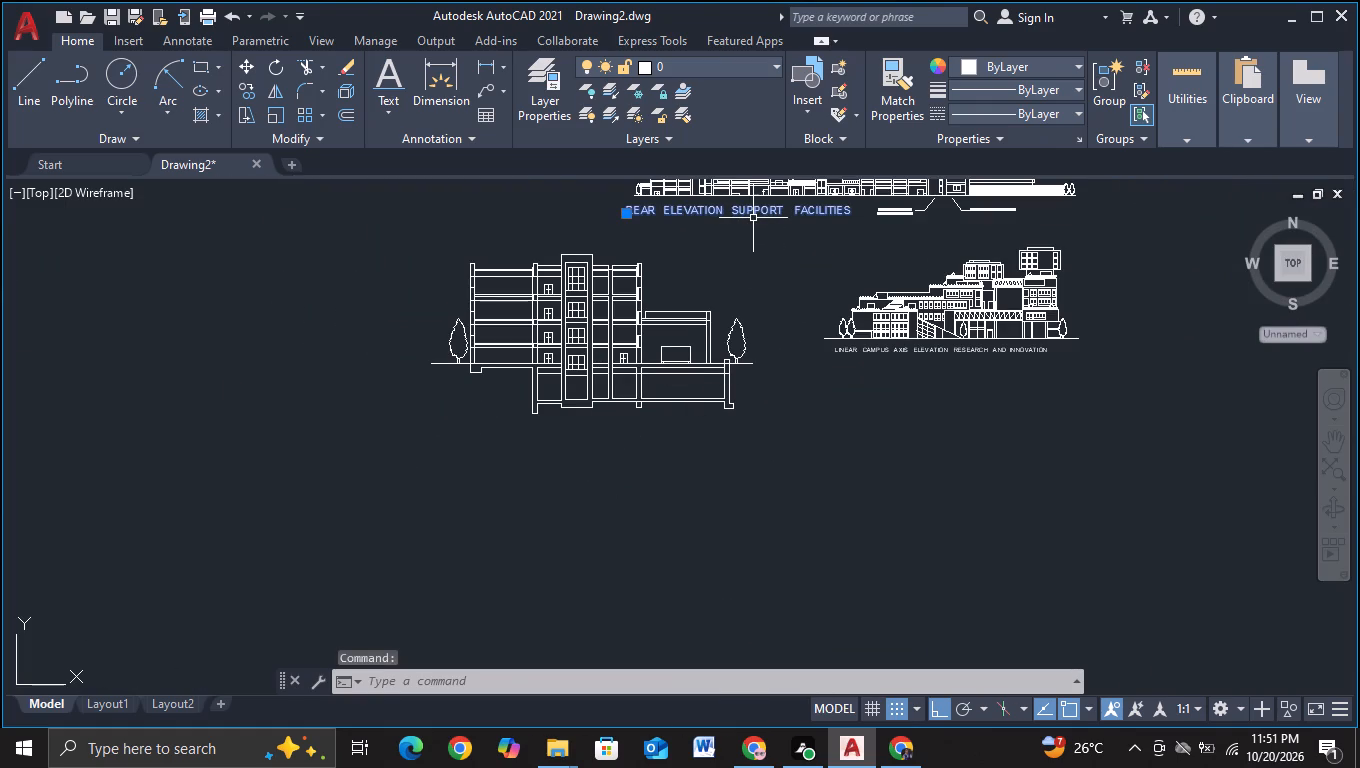
{"action": "key", "text": "c"}
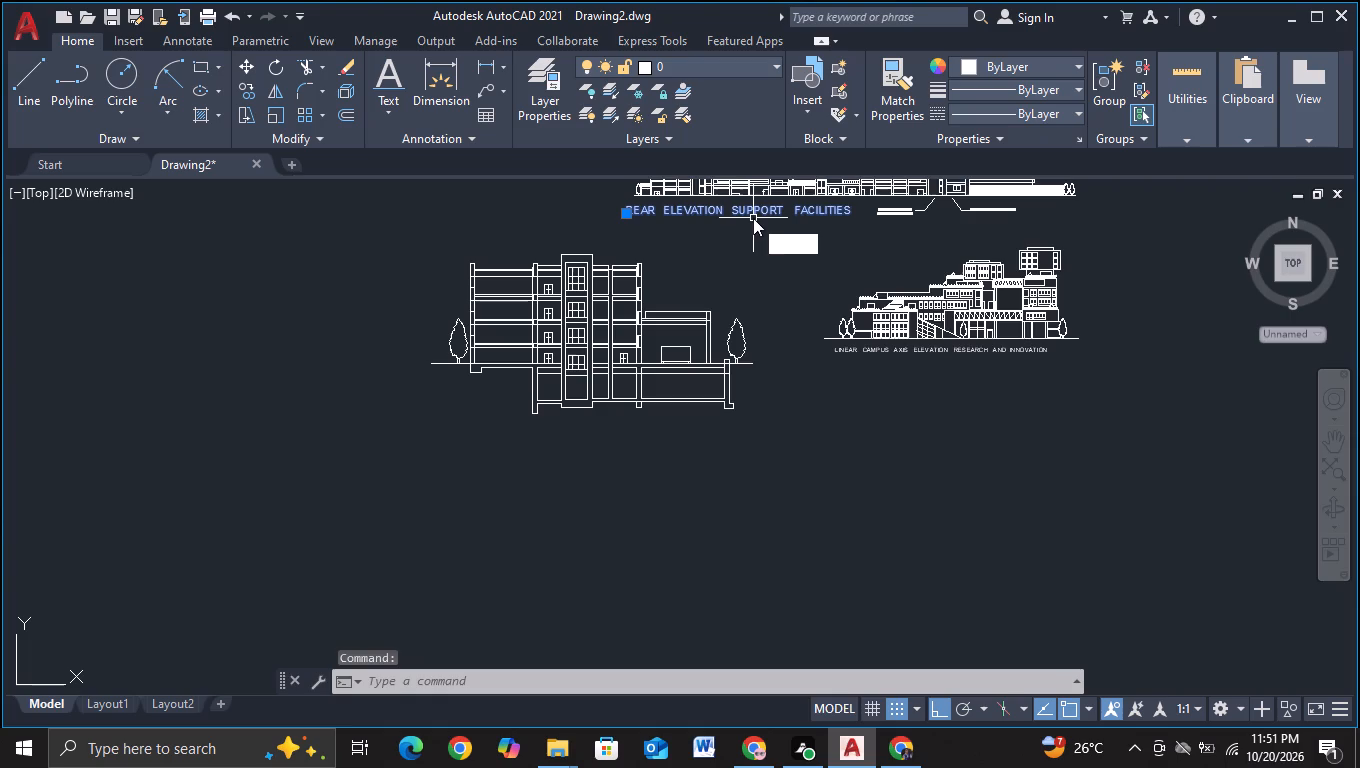
{"action": "left_click", "coordinate": [805, 278]}
{"action": "left_click", "coordinate": [740, 218]}
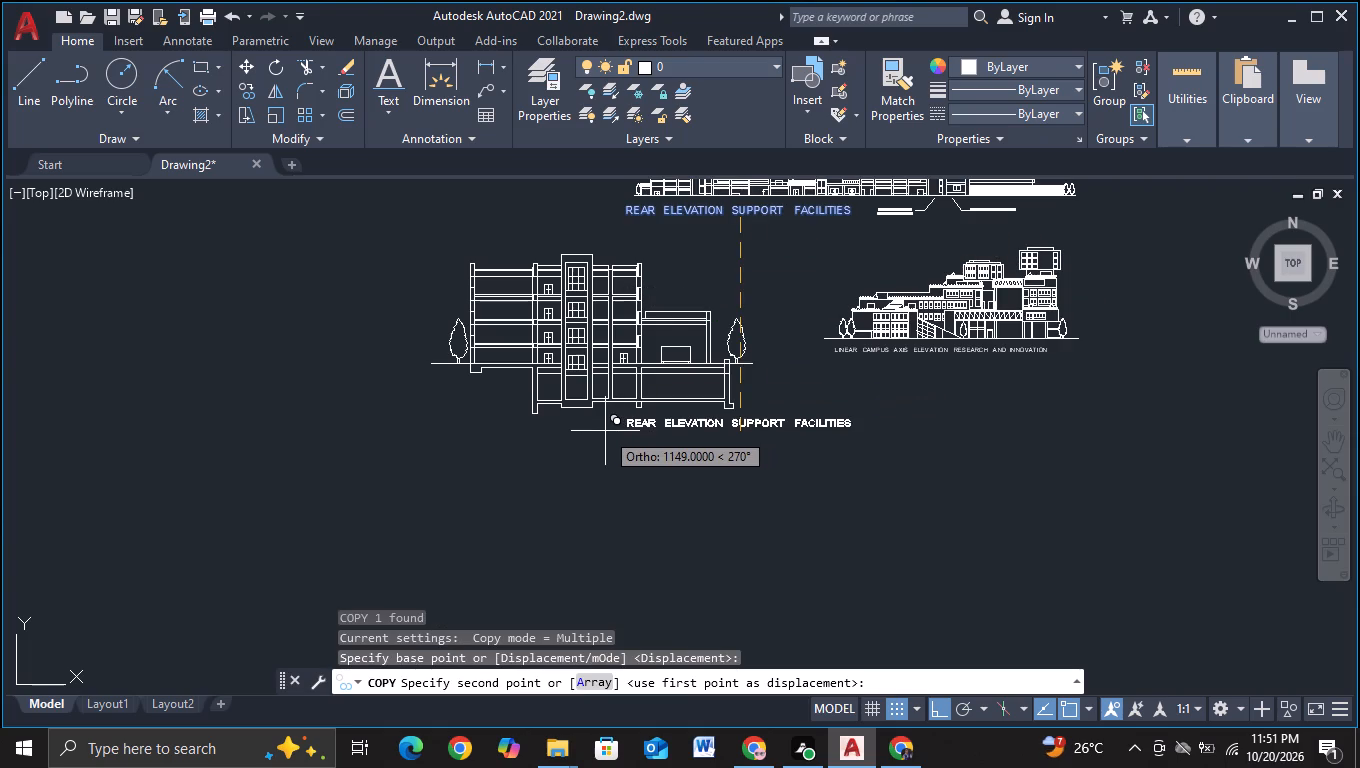
{"action": "key", "text": "F8"}
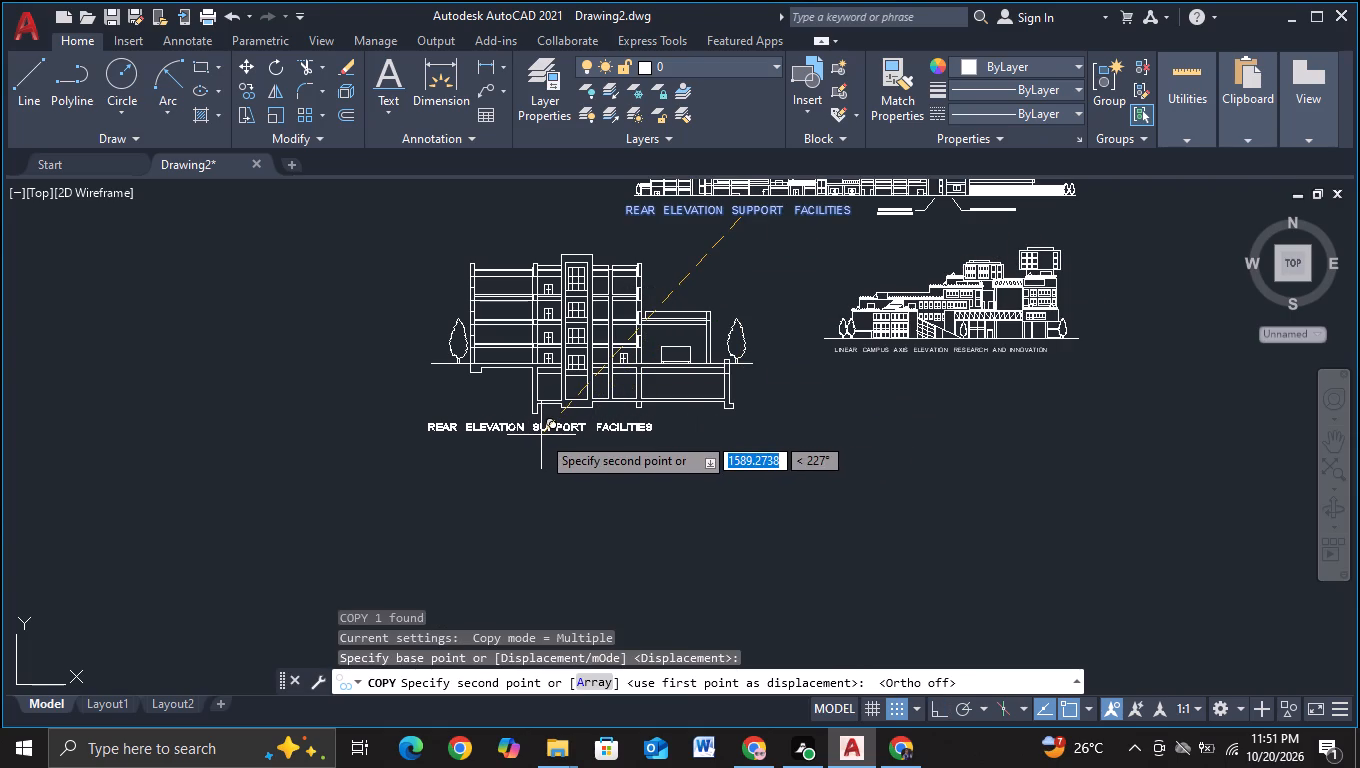
{"action": "left_click", "coordinate": [542, 437]}
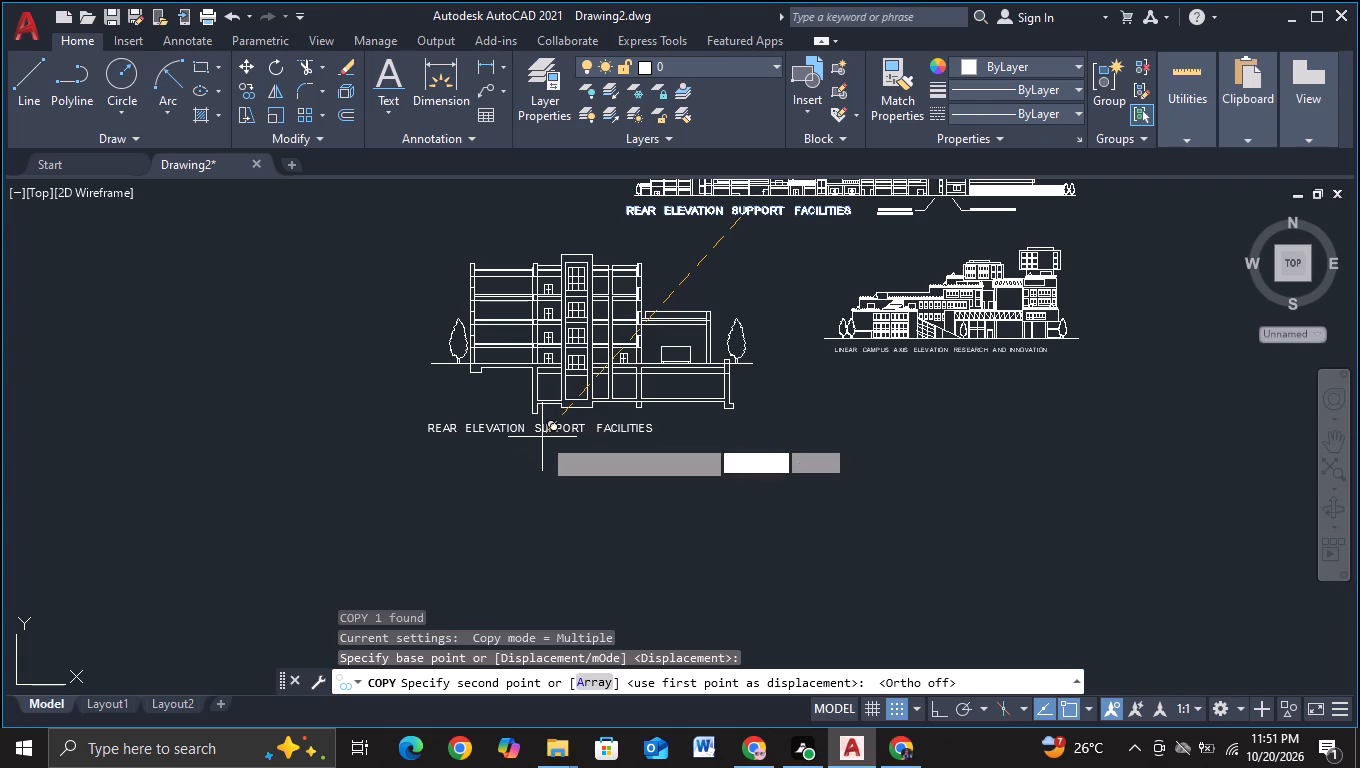
{"action": "key", "text": "Escape"}
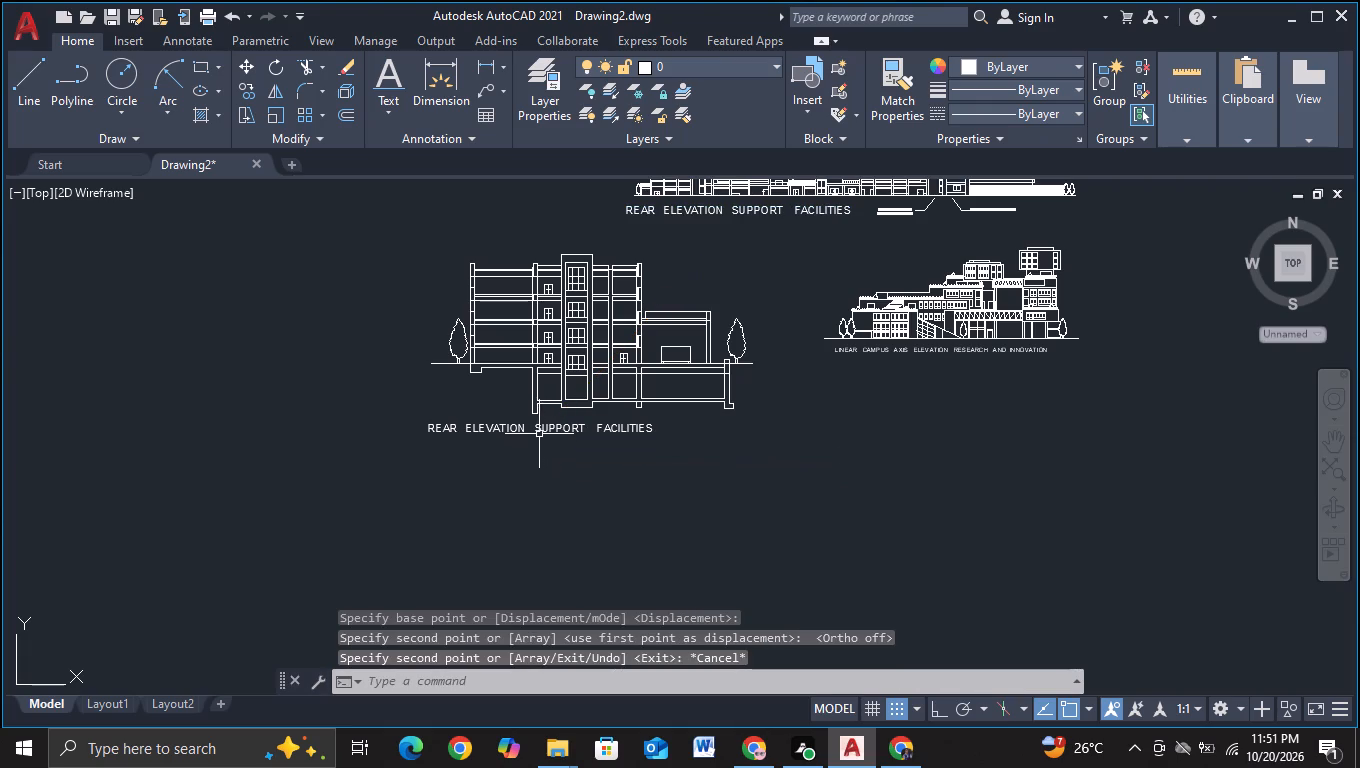
Change the copied label below the new building drawing to read SIDE ELEVATION PROFILE AND MECHANICAL INTEGRATION, correcting any typos.
{"action": "left_click", "coordinate": [541, 431]}
{"action": "right_click", "coordinate": [541, 431]}
{"action": "left_click", "coordinate": [647, 260]}
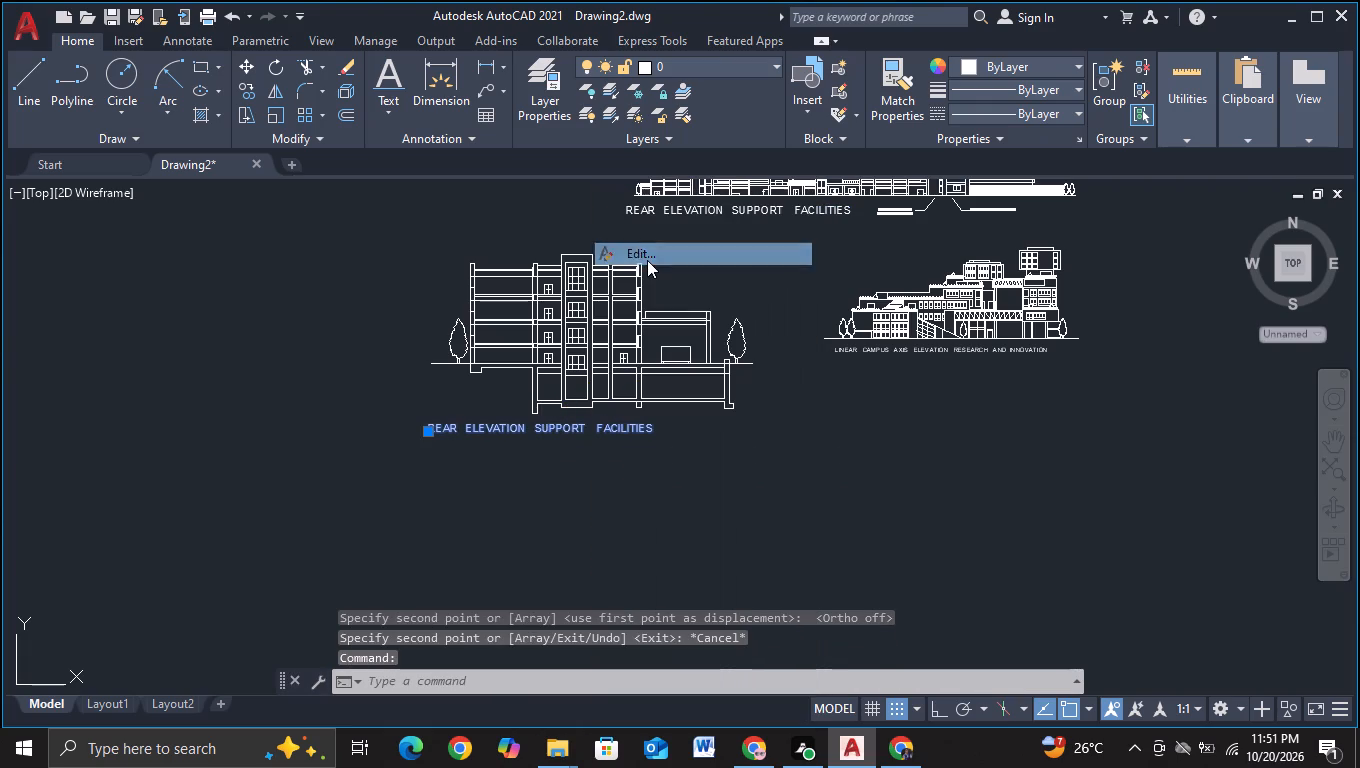
{"action": "key", "text": "BackSpace"}
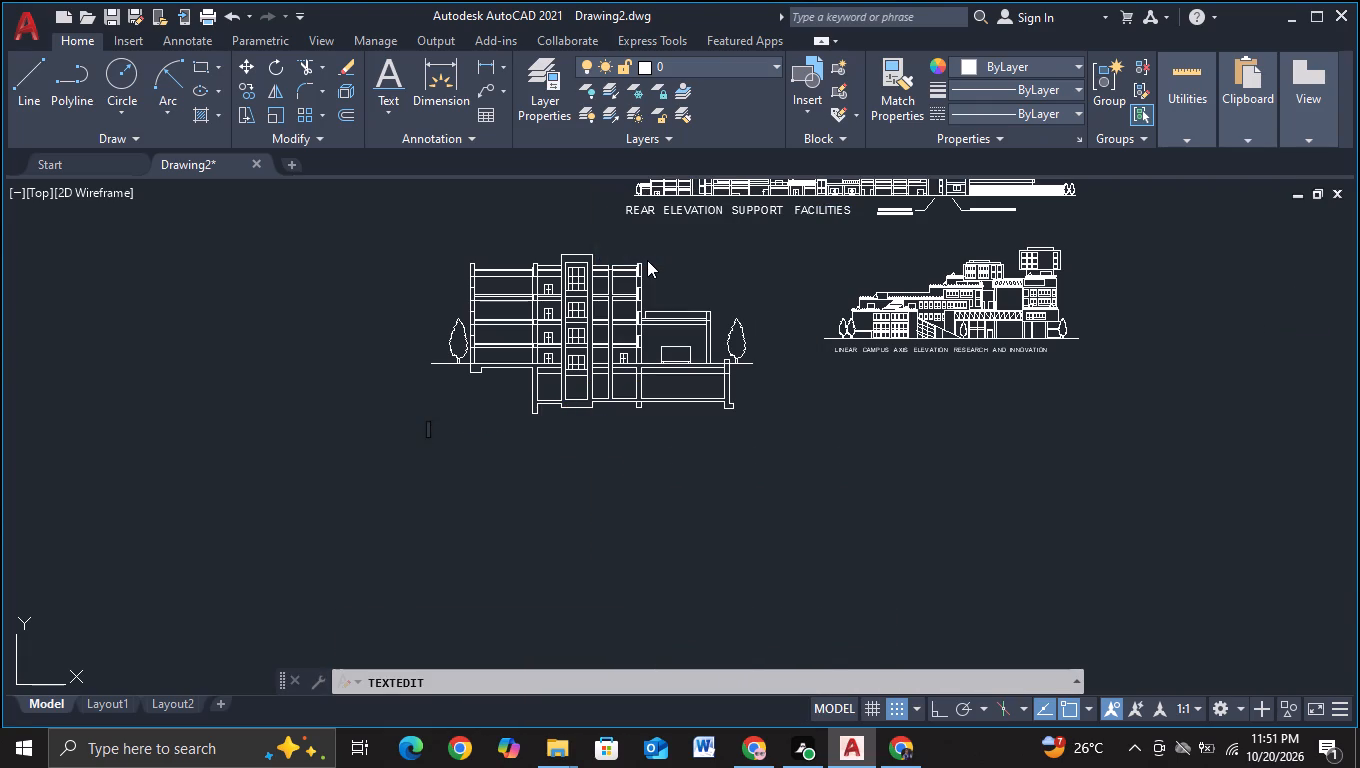
{"action": "type", "text": "SIDE"}
{"action": "key", "text": "space"}
{"action": "key", "text": "space"}
{"action": "key", "text": "space"}
{"action": "type", "text": "ELEVATION"}
{"action": "key", "text": "space"}
{"action": "key", "text": "space"}
{"action": "key", "text": "space"}
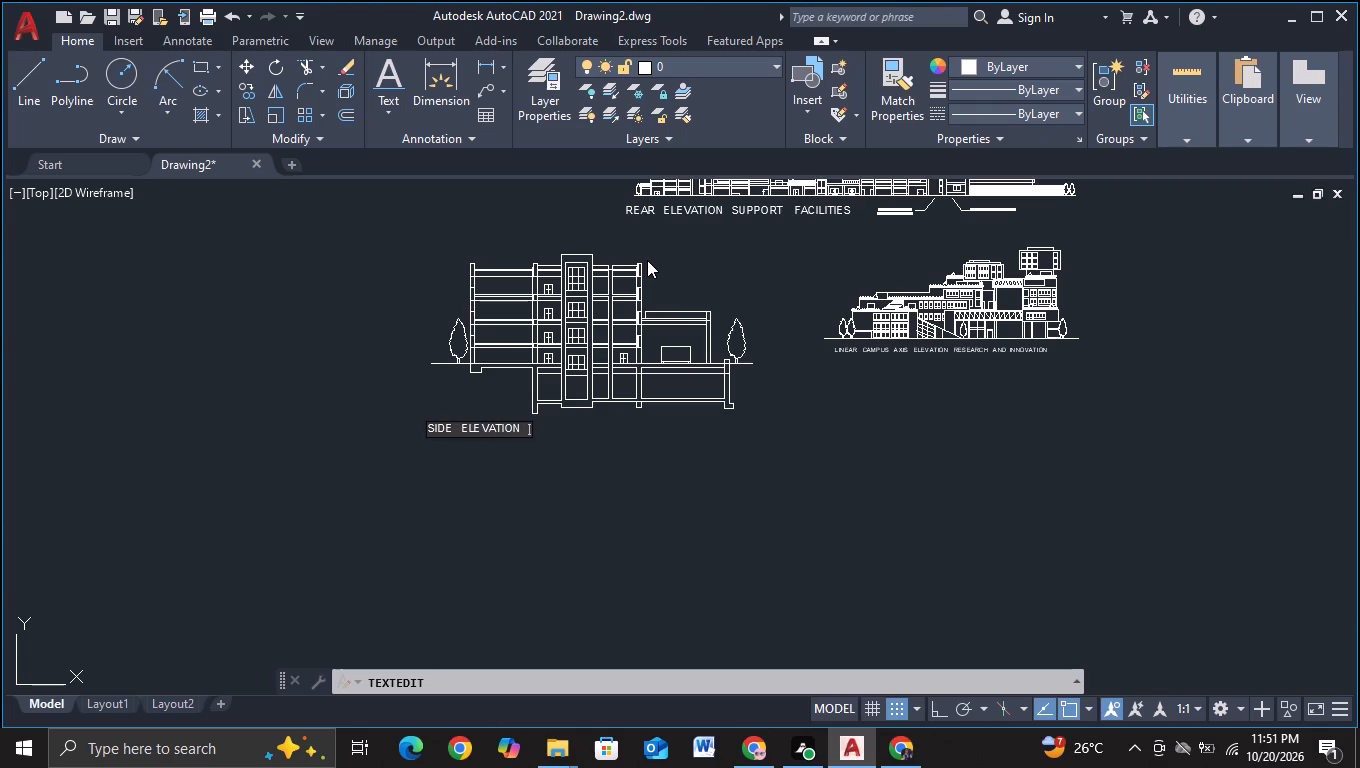
{"action": "type", "text": "PROFILE"}
{"action": "key", "text": "space"}
{"action": "key", "text": "space"}
{"action": "key", "text": "space"}
{"action": "type", "text": "AMD MECHNICAL"}
{"action": "key", "text": "space"}
{"action": "key", "text": "space"}
{"action": "key", "text": "space"}
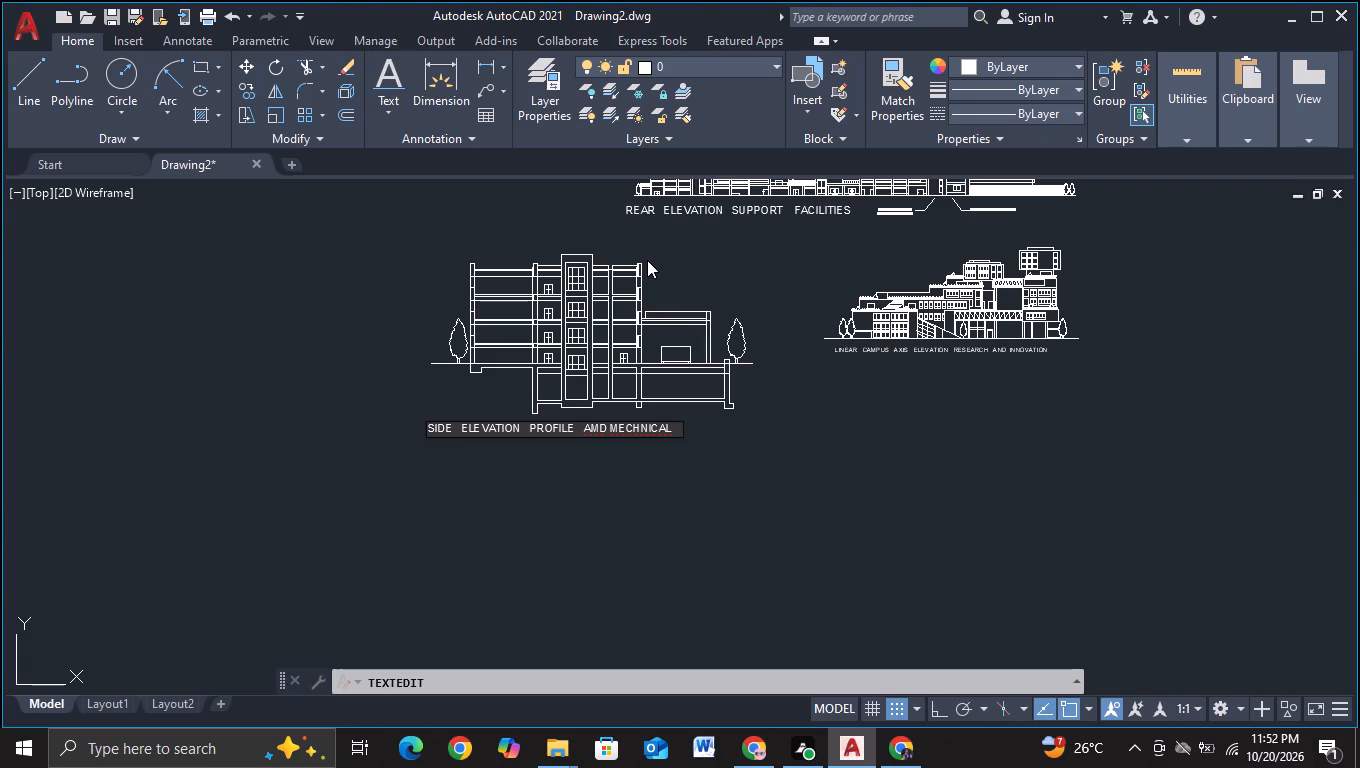
{"action": "type", "text": "INTEG"}
{"action": "type", "text": "RA"}
{"action": "type", "text": "TION"}
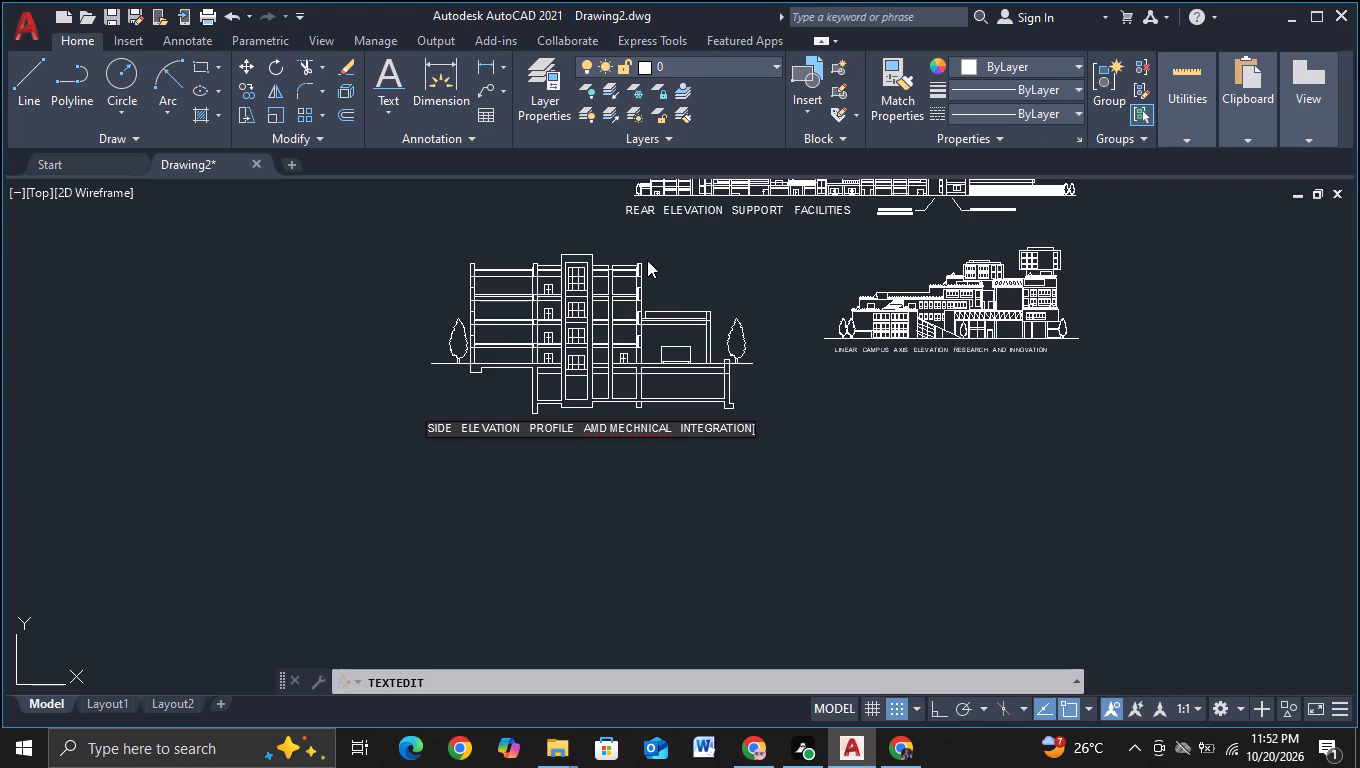
{"action": "scroll", "coordinate": [649, 323], "scroll_direction": "up", "scroll_amount": 2}
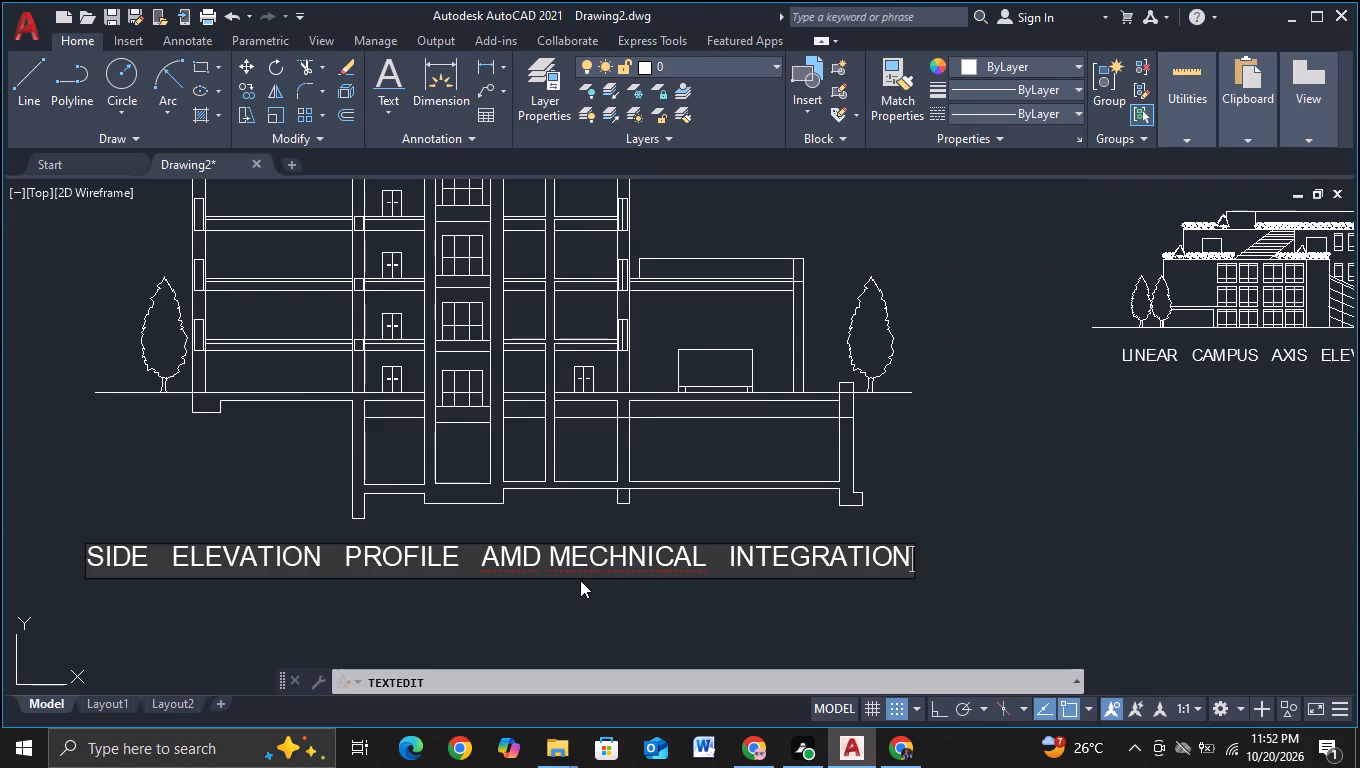
{"action": "left_click", "coordinate": [630, 557]}
{"action": "key", "text": "a"}
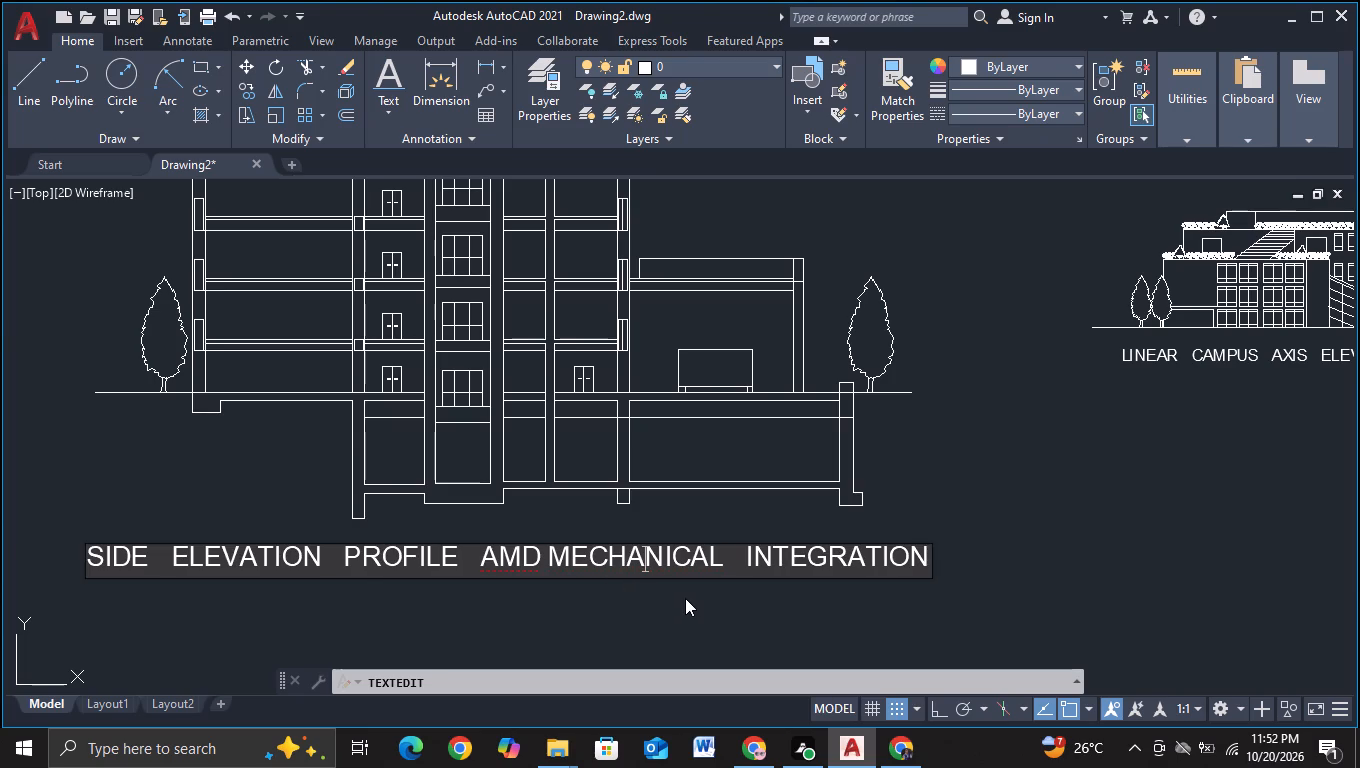
{"action": "left_click", "coordinate": [541, 550]}
{"action": "key", "text": "BackSpace"}
{"action": "key", "text": "BackSpace"}
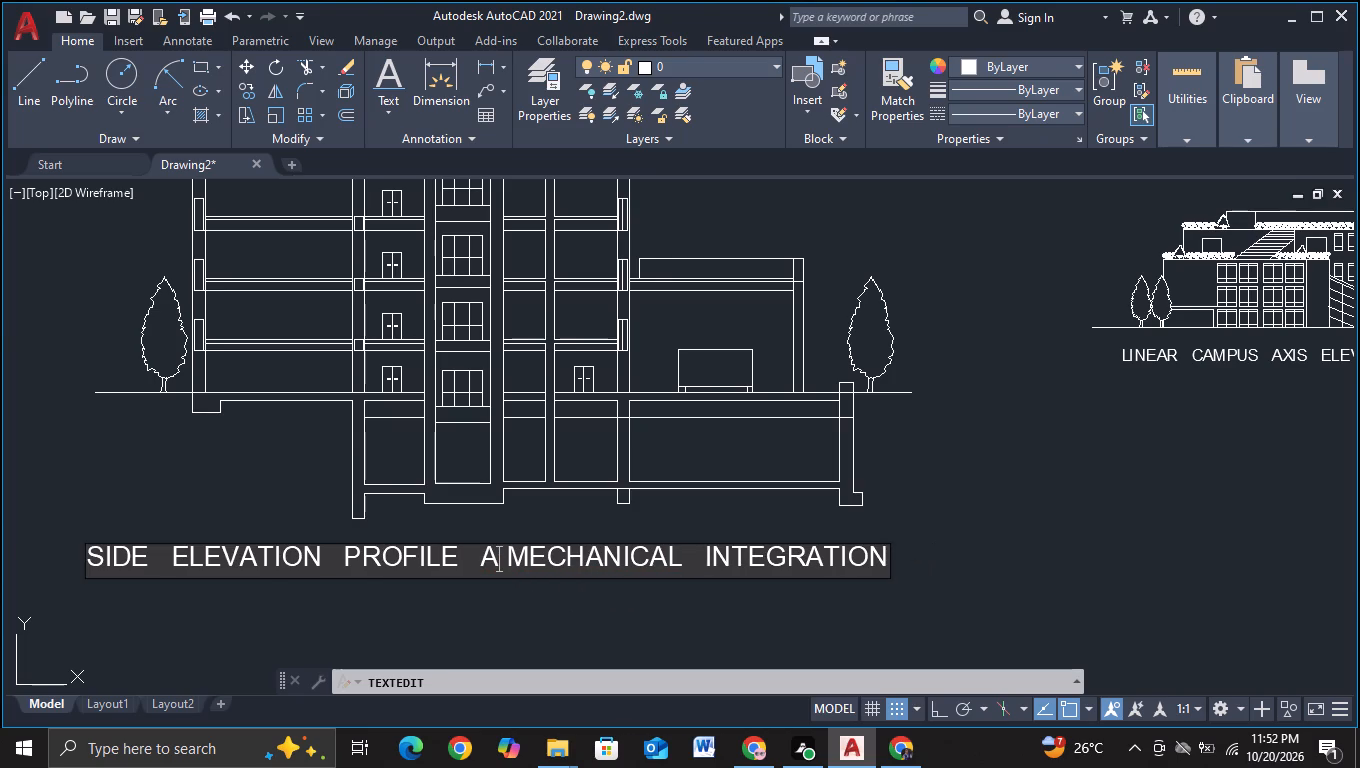
{"action": "key", "text": "n"}
{"action": "key", "text": "d"}
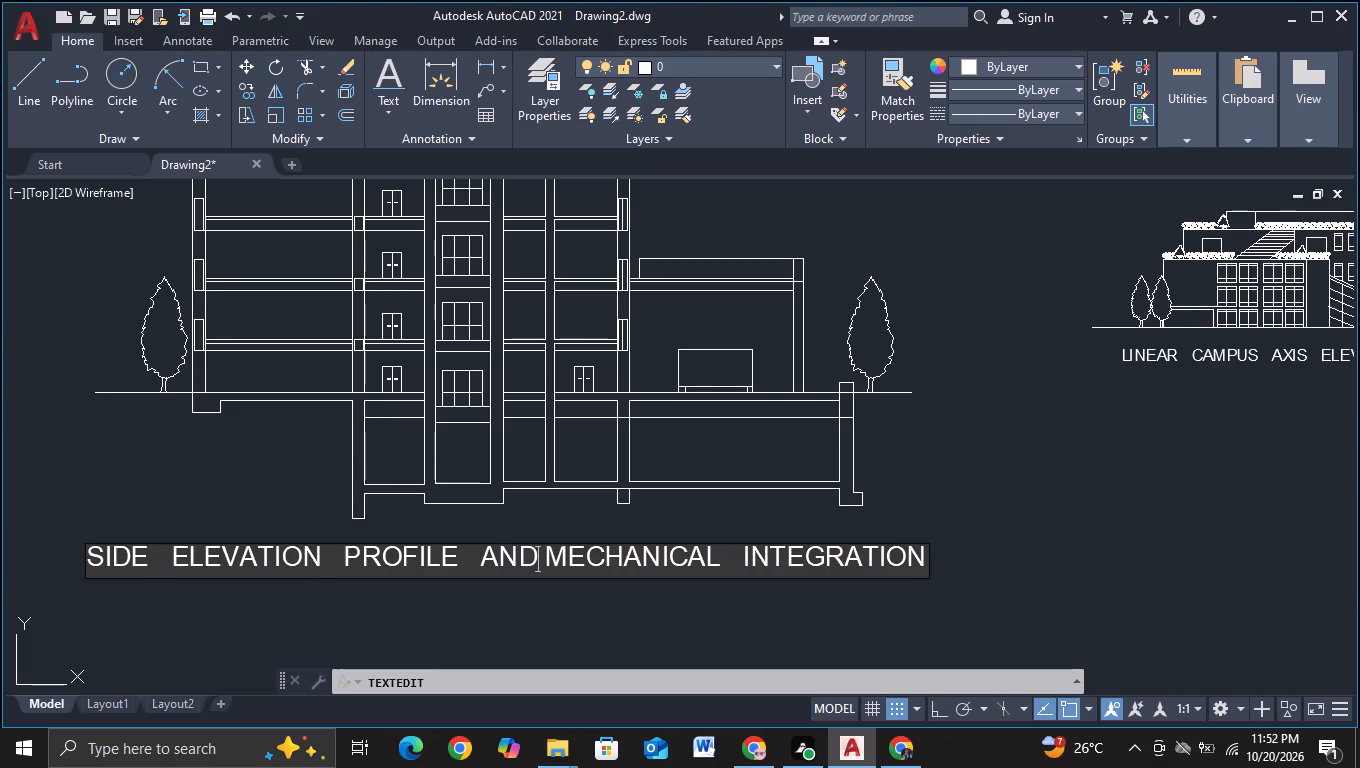
{"action": "key", "text": "space"}
{"action": "key", "text": "Return"}
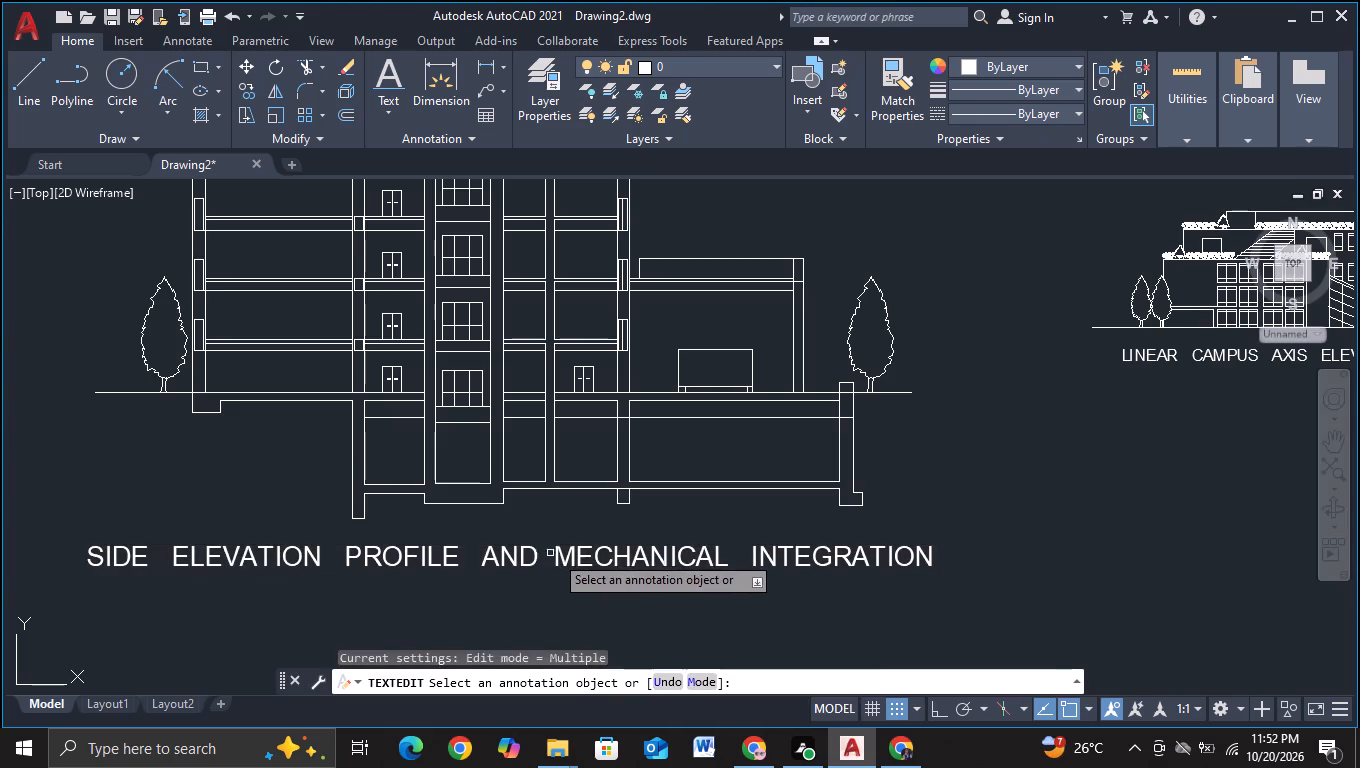
{"action": "scroll", "coordinate": [612, 579], "scroll_direction": "down", "scroll_amount": 2}
{"action": "middle_click_drag", "start_coordinate": [640, 603], "coordinate": [648, 564]}
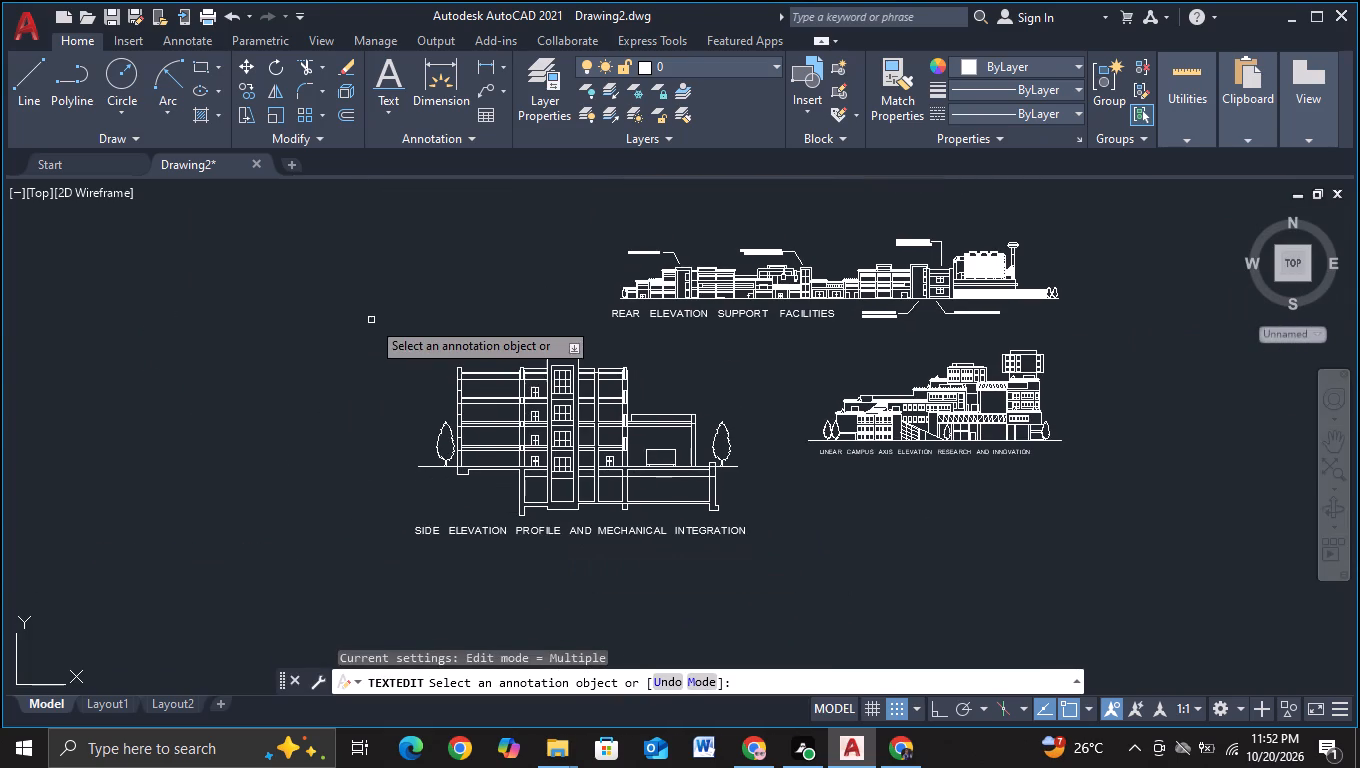
{"action": "left_click", "coordinate": [371, 319]}
{"action": "key", "text": "Escape"}
{"action": "key", "text": "Escape"}
Scale the whole side elevation drawing with its label down to a little under half its size.
{"action": "left_click_drag", "start_coordinate": [374, 325], "coordinate": [374, 342]}
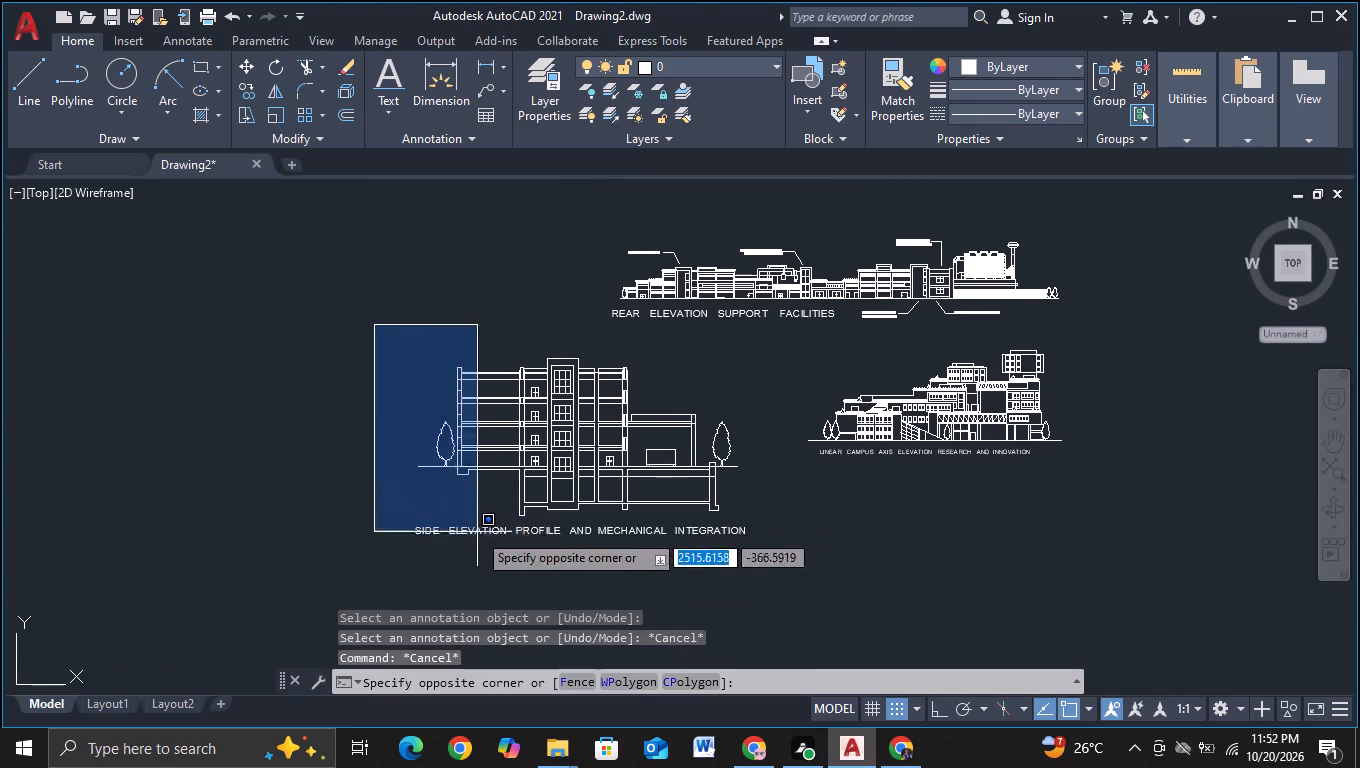
{"action": "left_click", "coordinate": [761, 594]}
{"action": "key", "text": "s"}
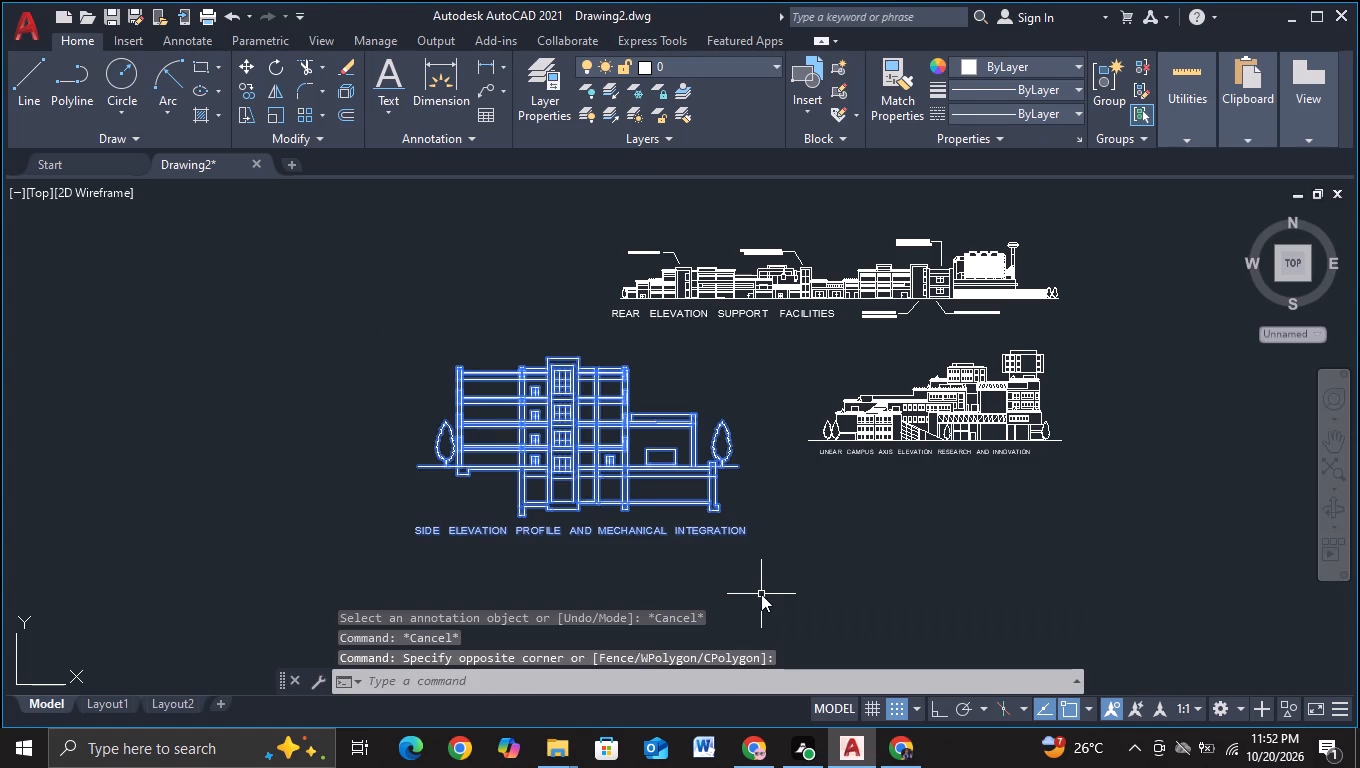
{"action": "left_click", "coordinate": [836, 652]}
{"action": "left_click", "coordinate": [689, 522]}
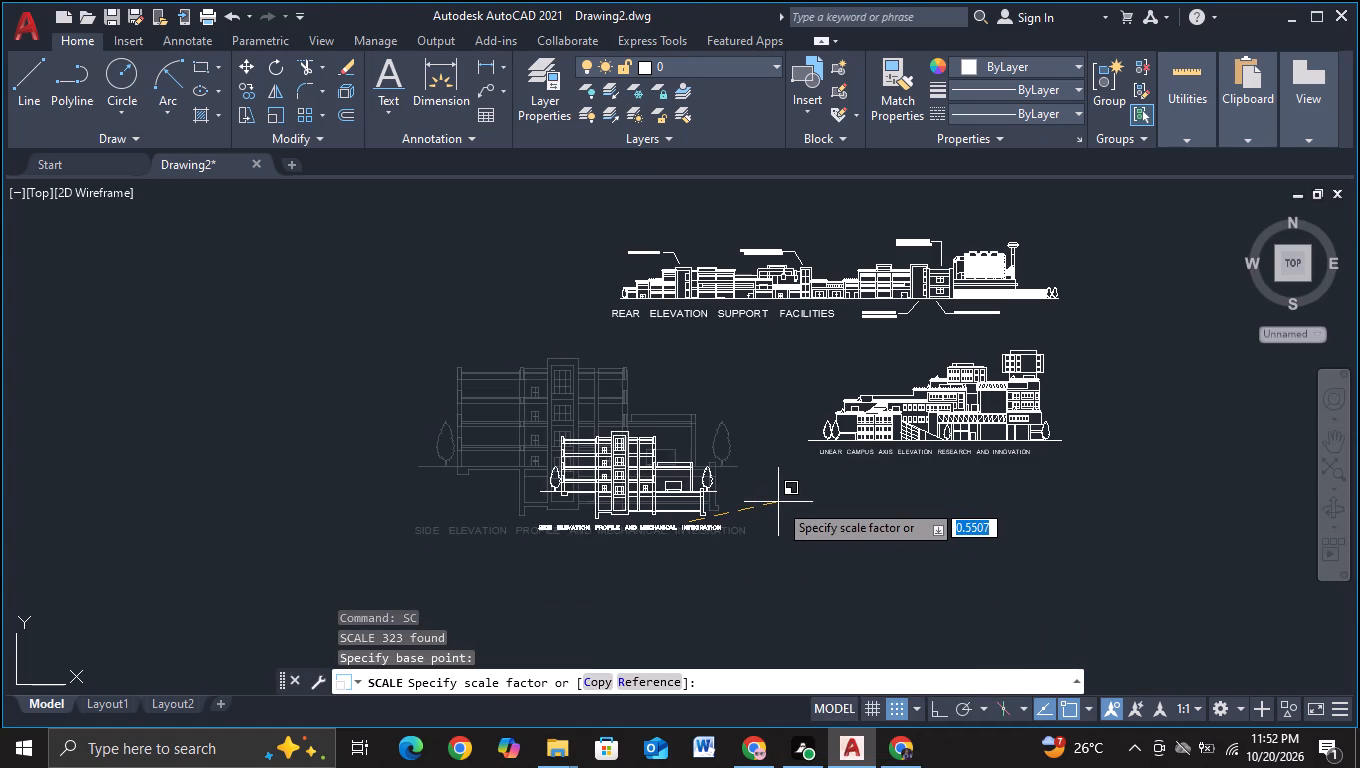
{"action": "left_click", "coordinate": [758, 501]}
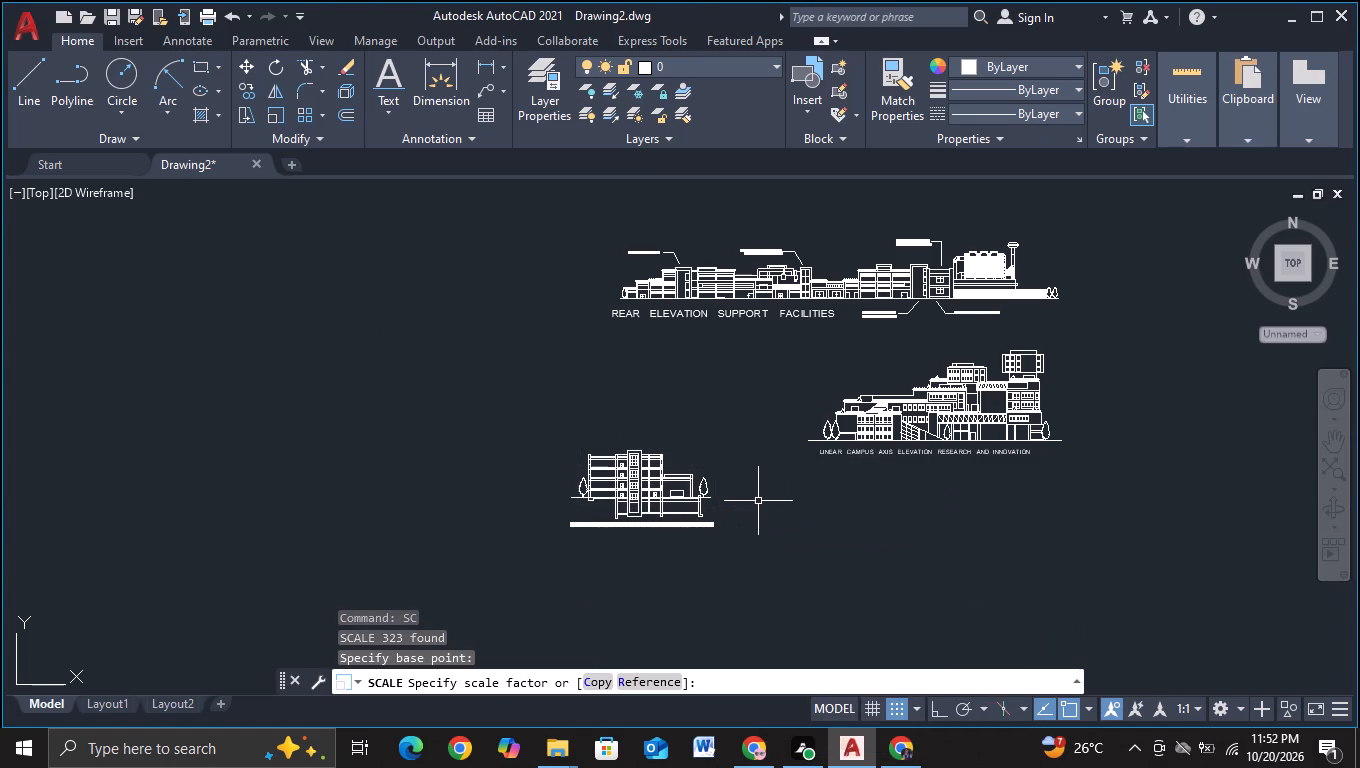
Move the scaled side elevation and its label about 398 units diagonally up and toward the LINEAR CAMPUS AXIS elevation.
{"action": "left_click", "coordinate": [514, 405]}
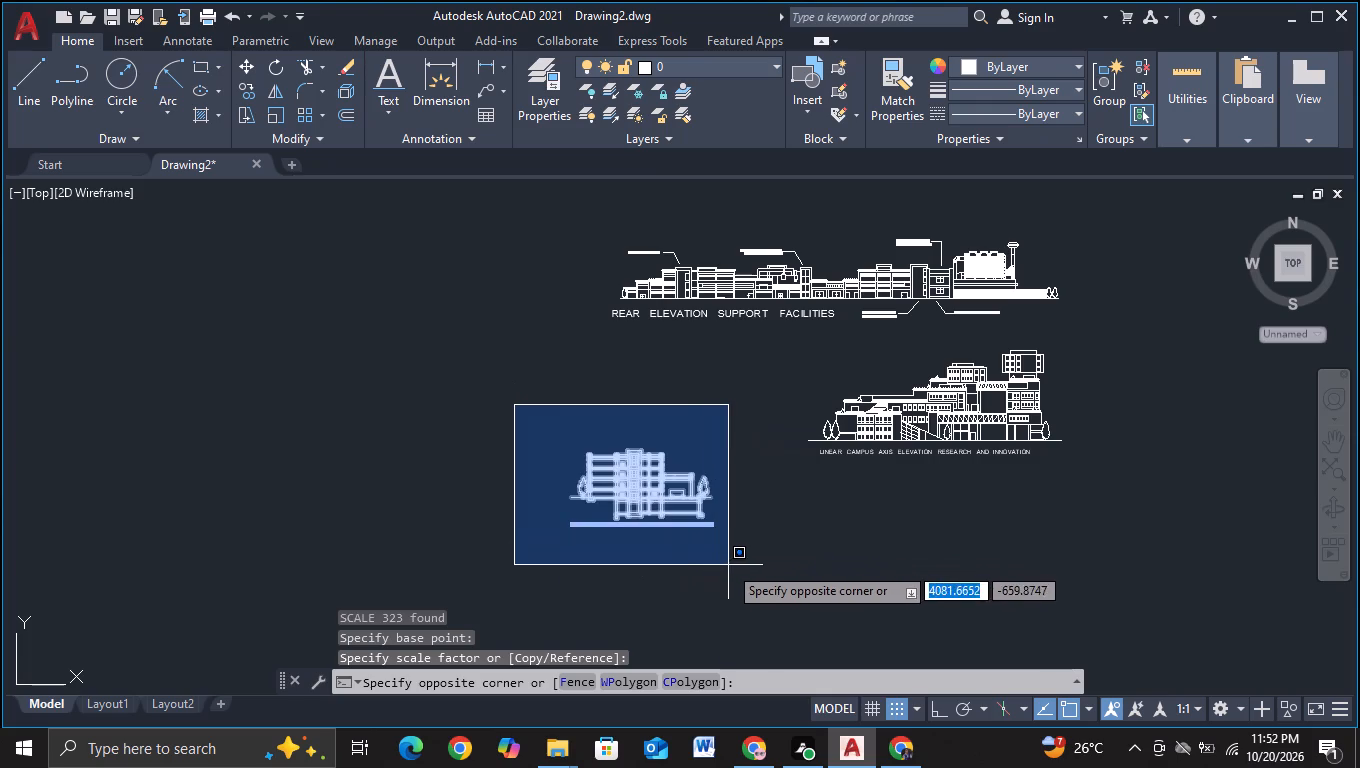
{"action": "left_click", "coordinate": [728, 565]}
{"action": "key", "text": "m"}
{"action": "left_click", "coordinate": [818, 614]}
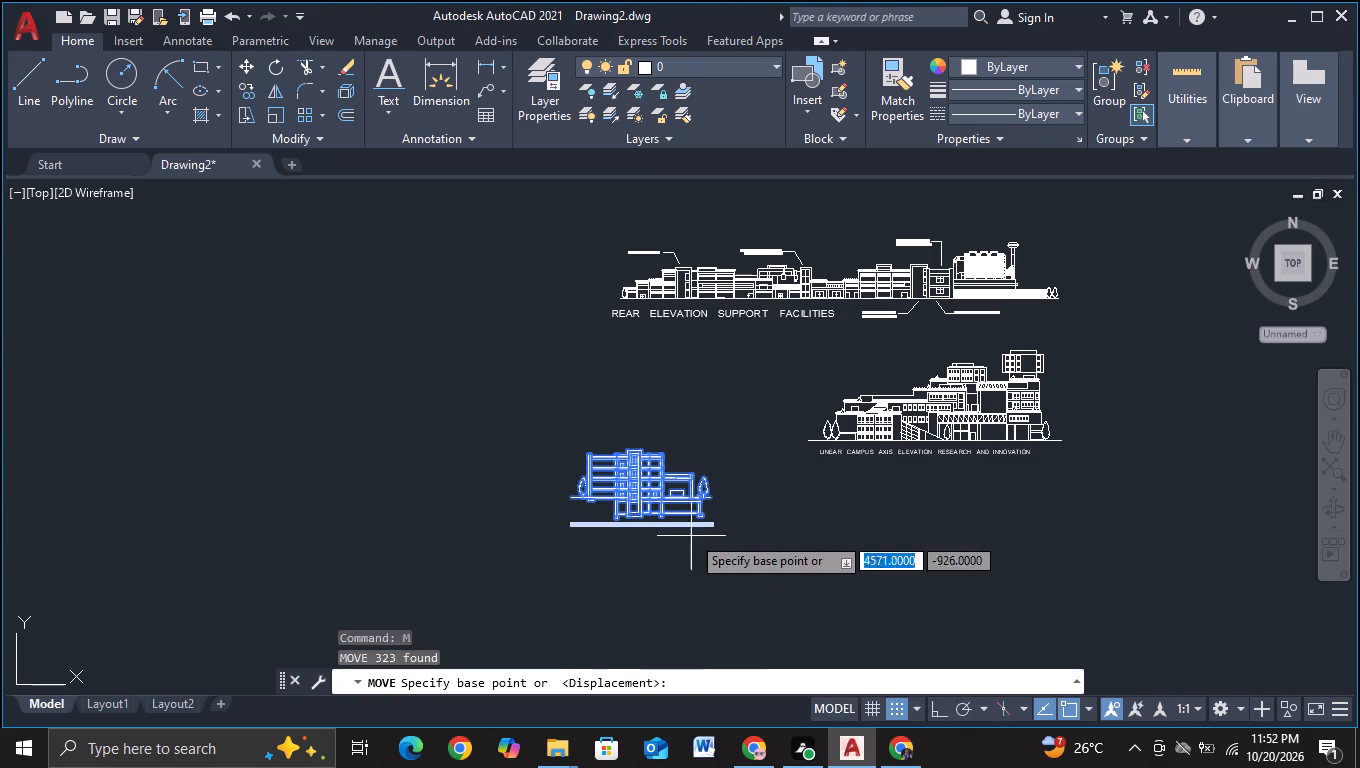
{"action": "left_click", "coordinate": [688, 525]}
{"action": "scroll", "coordinate": [750, 458], "scroll_direction": "up", "scroll_amount": 4}
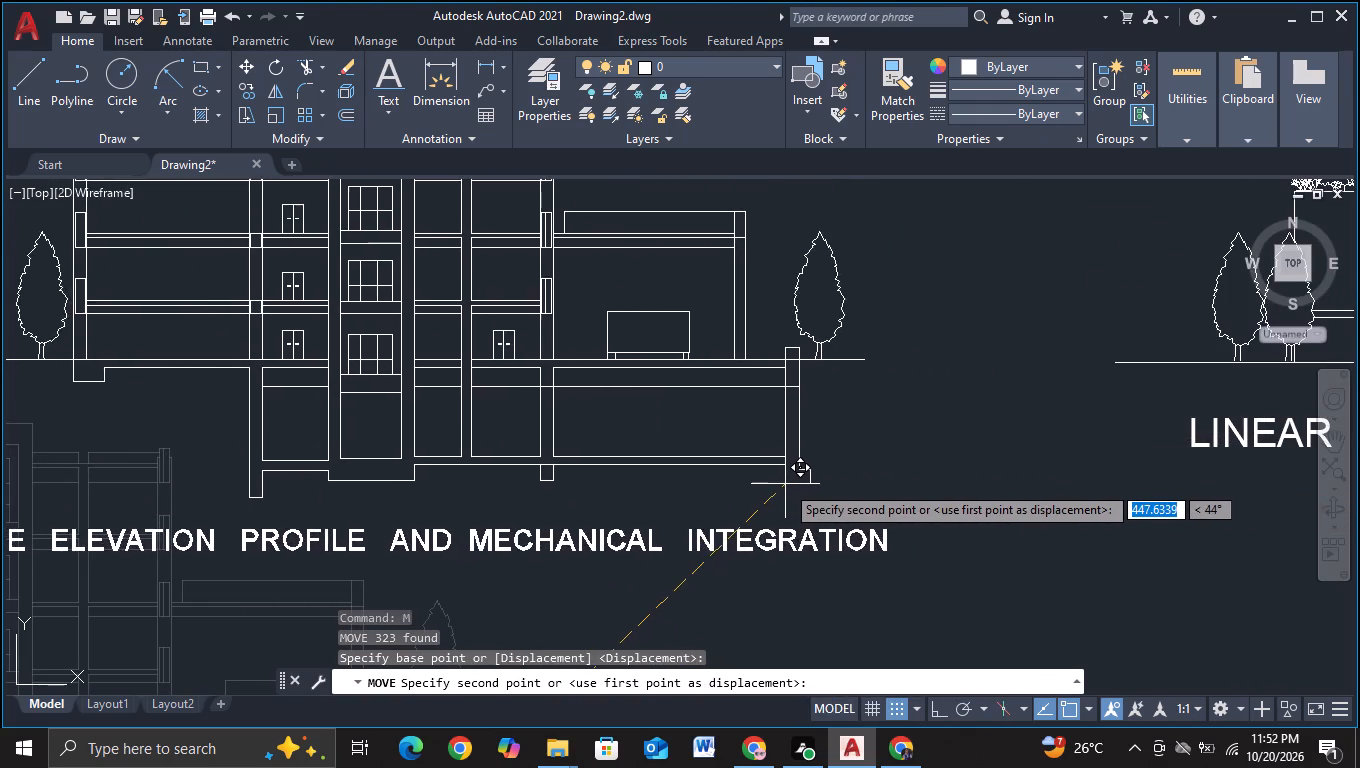
{"action": "scroll", "coordinate": [785, 484], "scroll_direction": "down", "scroll_amount": 4}
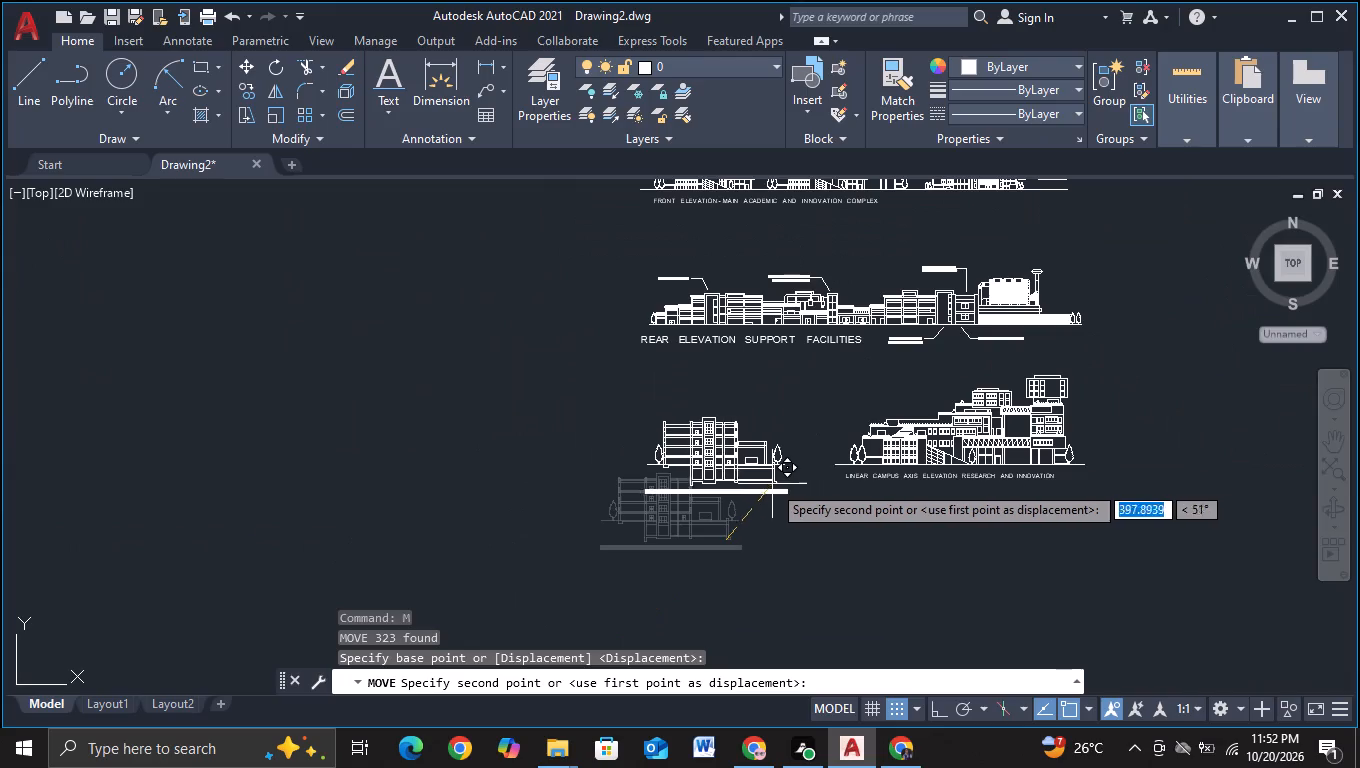
{"action": "left_click", "coordinate": [772, 484]}
Move the side elevation and its label up about 264 units, placing it just below the start of the REAR ELEVATION SUPPORT FACILITIES label.
{"action": "scroll", "coordinate": [800, 531], "scroll_direction": "up", "scroll_amount": 1}
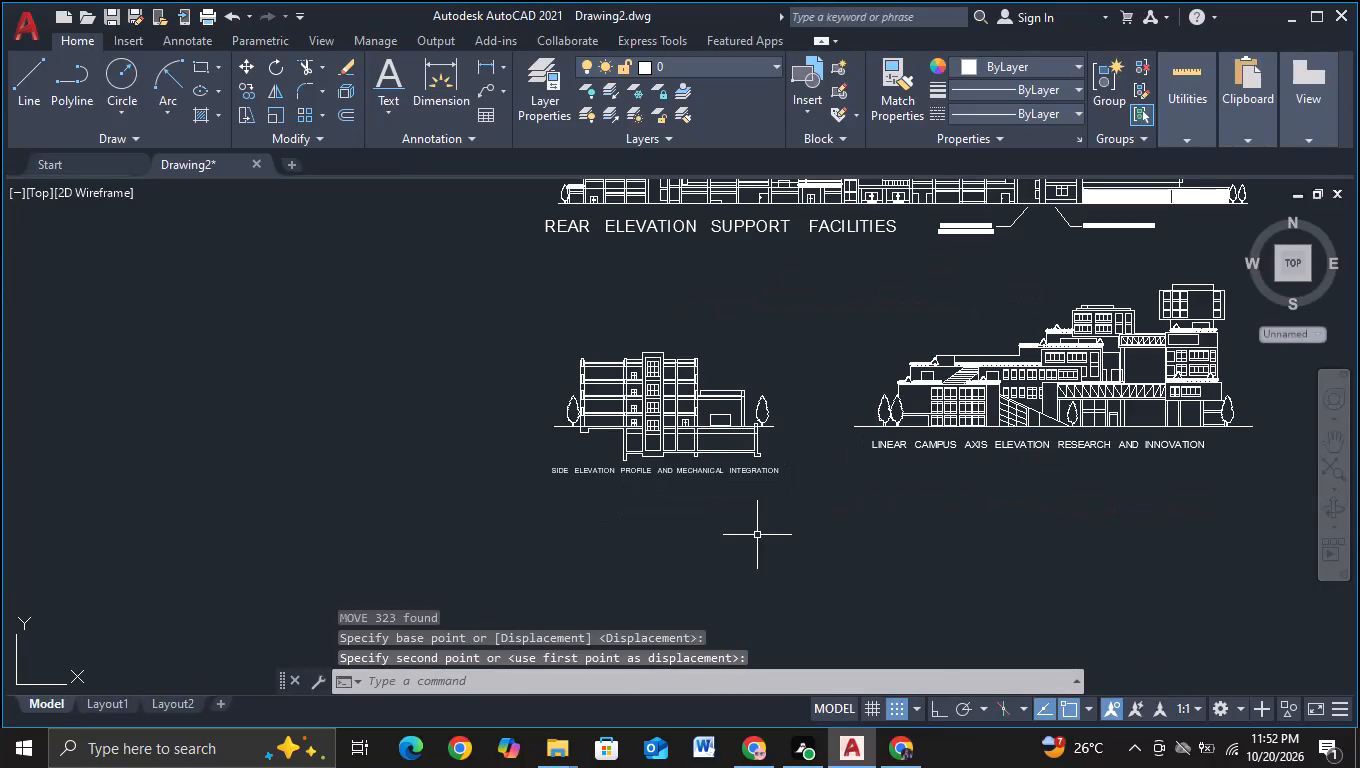
{"action": "middle_click_drag", "start_coordinate": [757, 535], "coordinate": [732, 502]}
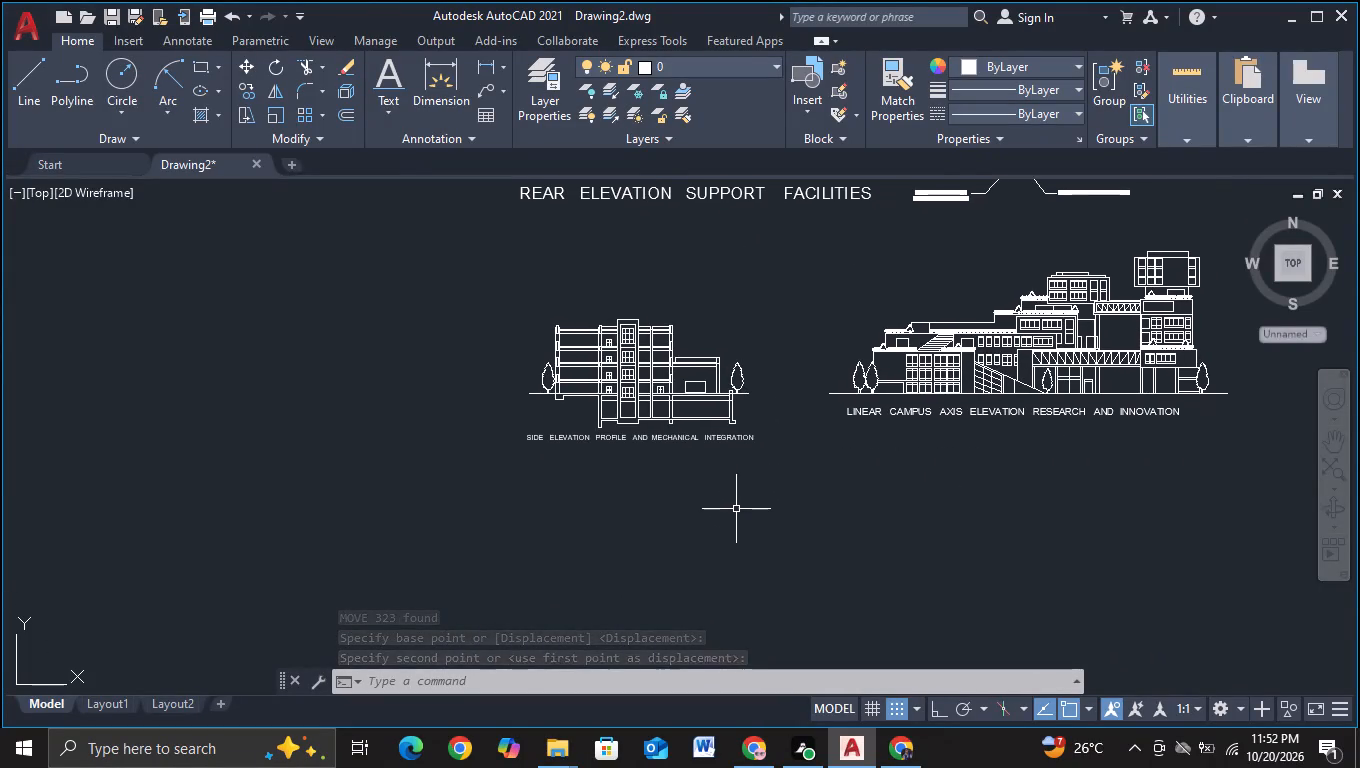
{"action": "middle_click_drag", "start_coordinate": [731, 517], "coordinate": [674, 504]}
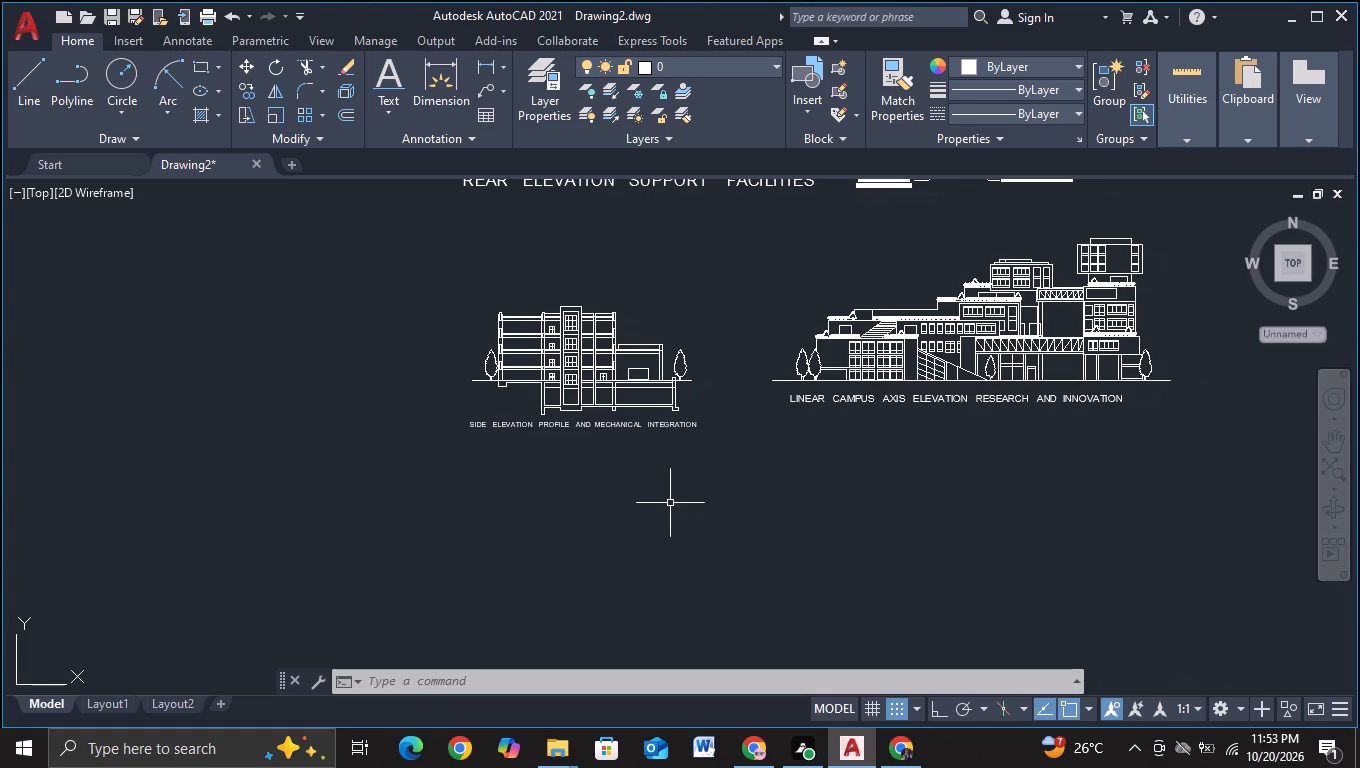
{"action": "scroll", "coordinate": [670, 503], "scroll_direction": "down", "scroll_amount": 1}
{"action": "middle_click_drag", "start_coordinate": [670, 503], "coordinate": [690, 492]}
{"action": "left_click", "coordinate": [547, 342]}
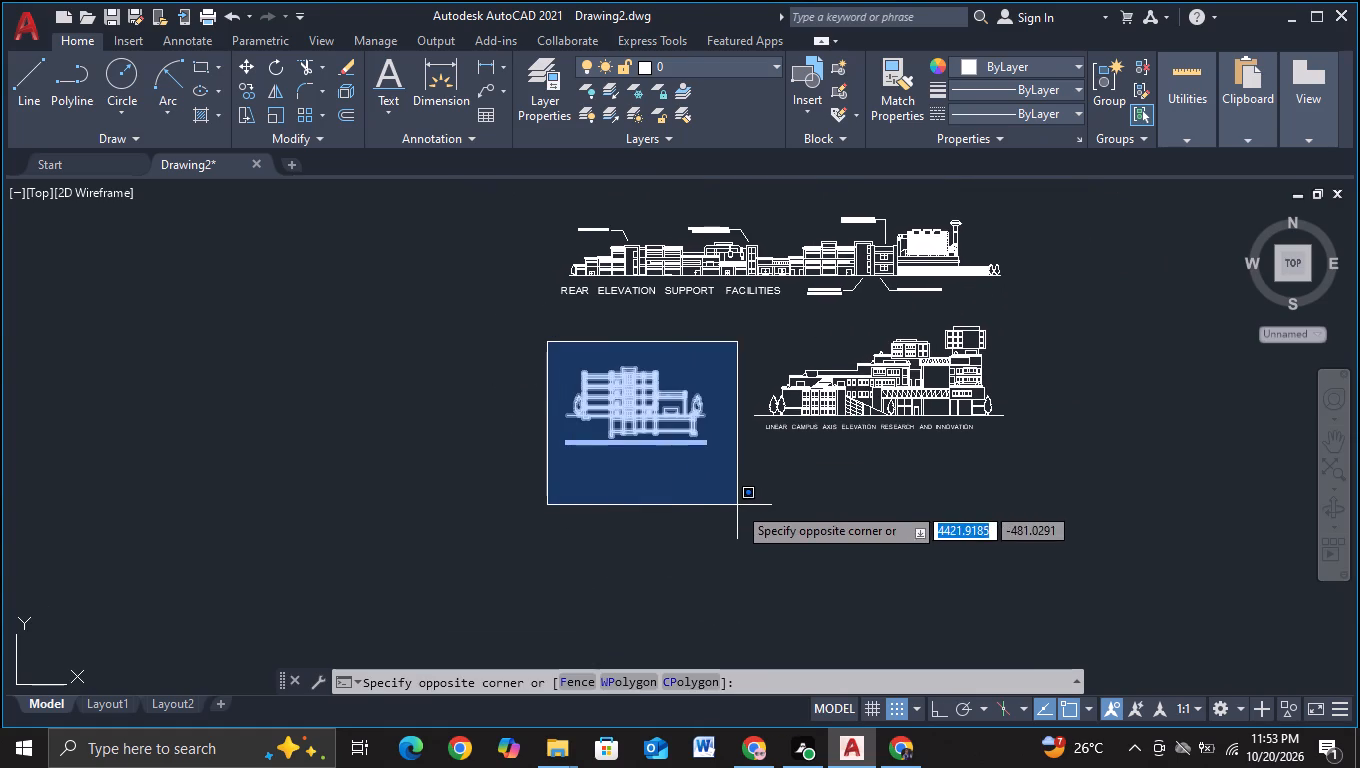
{"action": "left_click", "coordinate": [737, 505]}
{"action": "key", "text": "m"}
{"action": "left_click", "coordinate": [785, 550]}
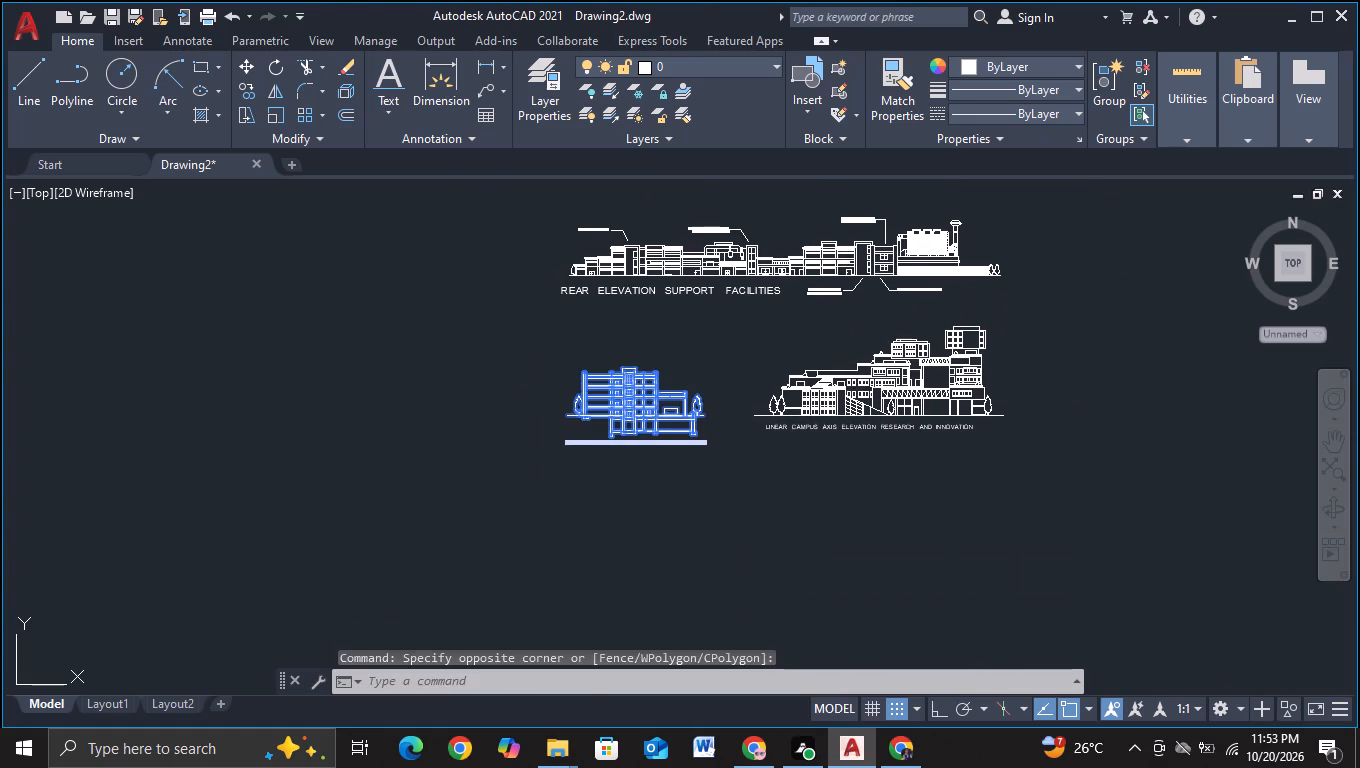
{"action": "left_click", "coordinate": [674, 444]}
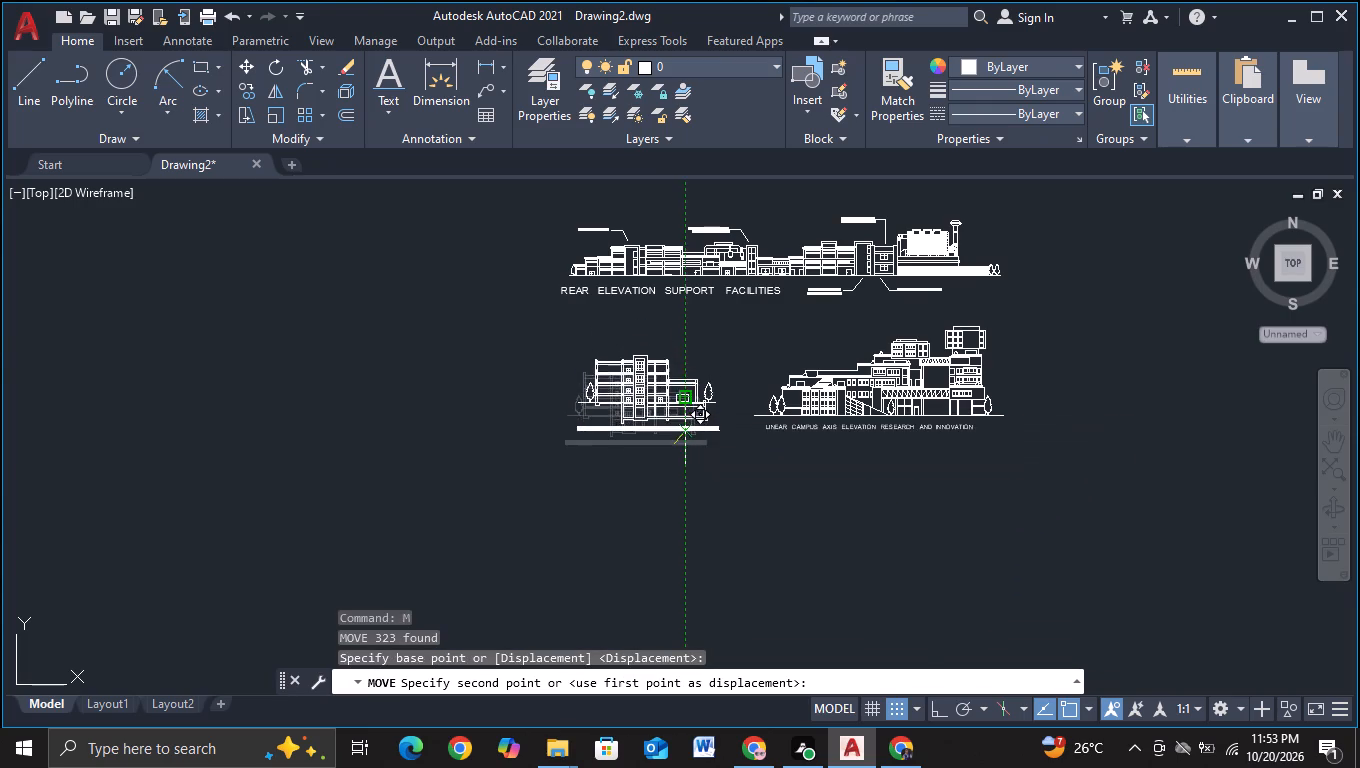
{"action": "scroll", "coordinate": [686, 431], "scroll_direction": "up", "scroll_amount": 2}
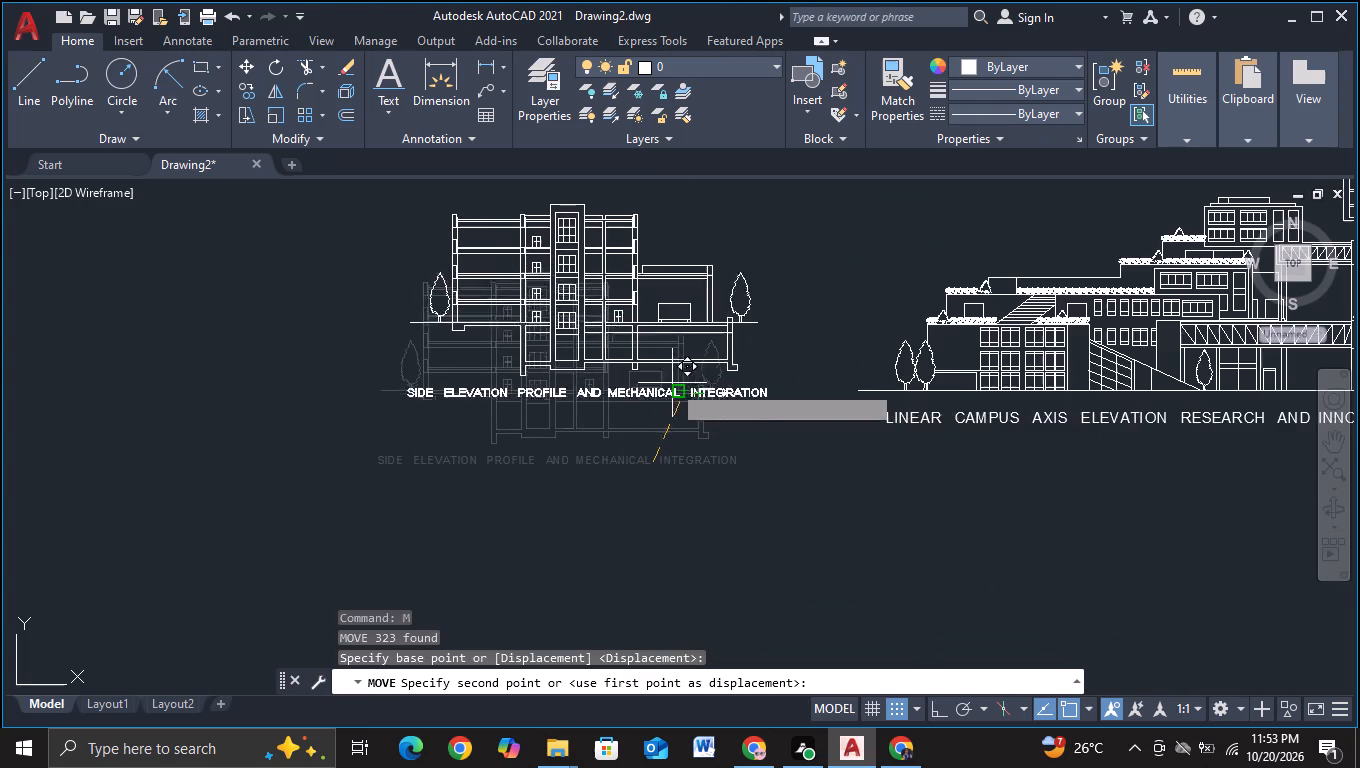
{"action": "scroll", "coordinate": [669, 372], "scroll_direction": "down", "scroll_amount": 2}
{"action": "middle_click_drag", "start_coordinate": [669, 372], "coordinate": [655, 435]}
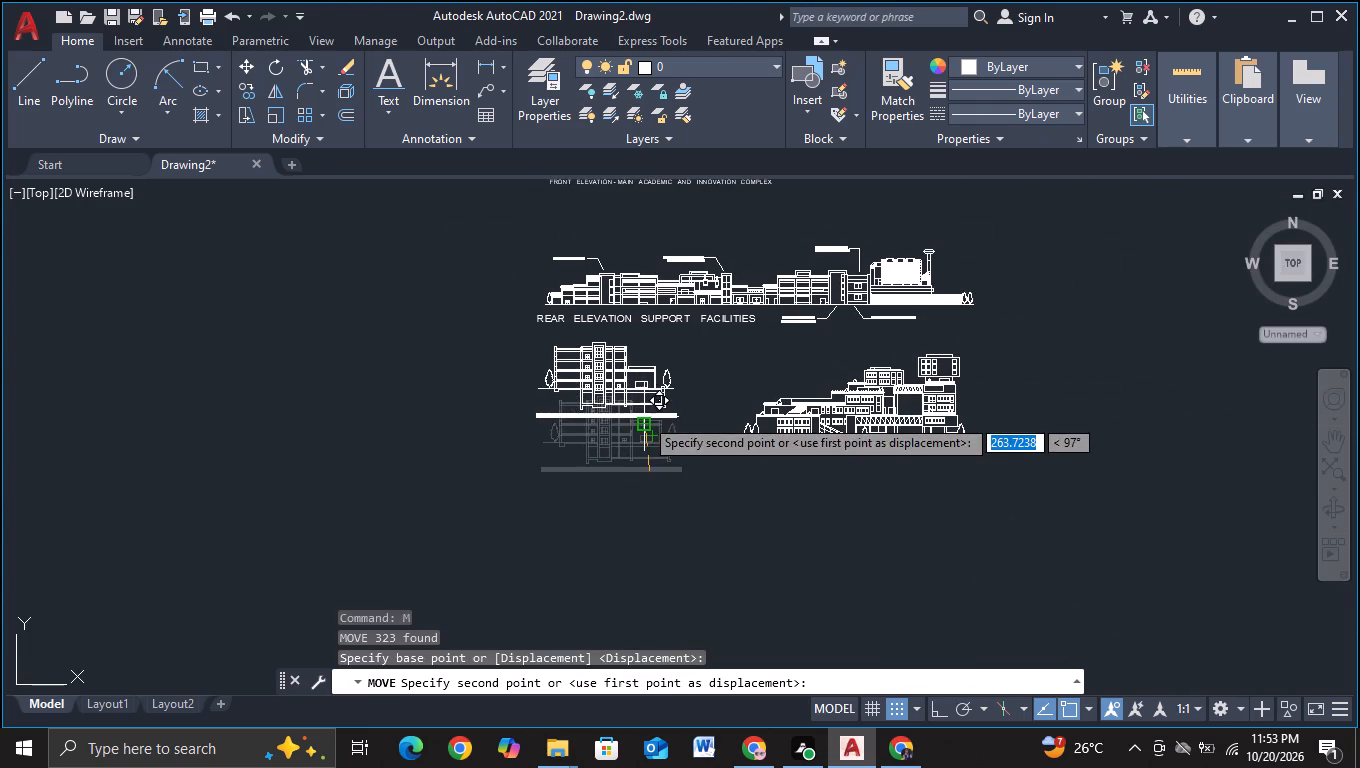
{"action": "left_click", "coordinate": [644, 426]}
{"action": "scroll", "coordinate": [656, 435], "scroll_direction": "down", "scroll_amount": 2}
{"action": "middle_click_drag", "start_coordinate": [675, 461], "coordinate": [672, 452]}
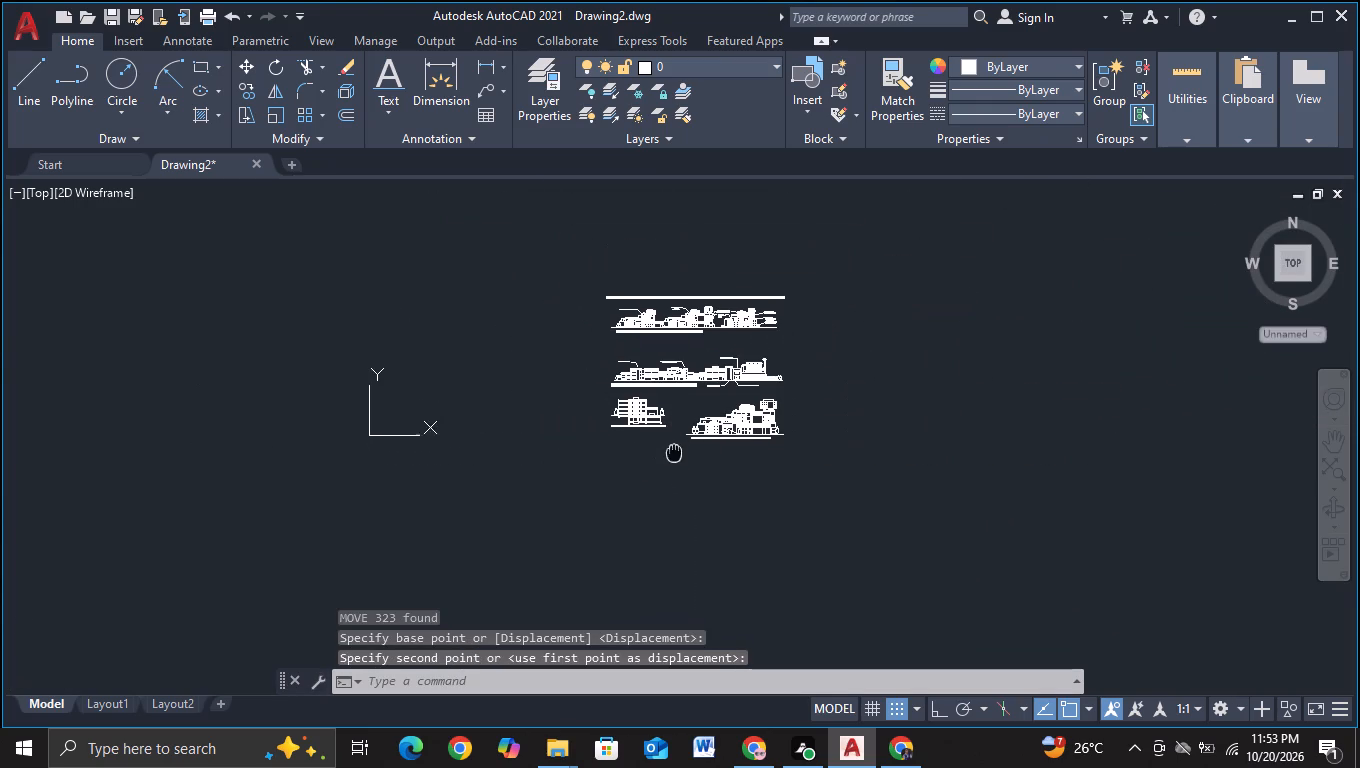
{"action": "middle_click_drag", "start_coordinate": [672, 452], "coordinate": [667, 450]}
{"action": "scroll", "coordinate": [665, 453], "scroll_direction": "up", "scroll_amount": 1}
{"action": "middle_click_drag", "start_coordinate": [664, 457], "coordinate": [672, 480]}
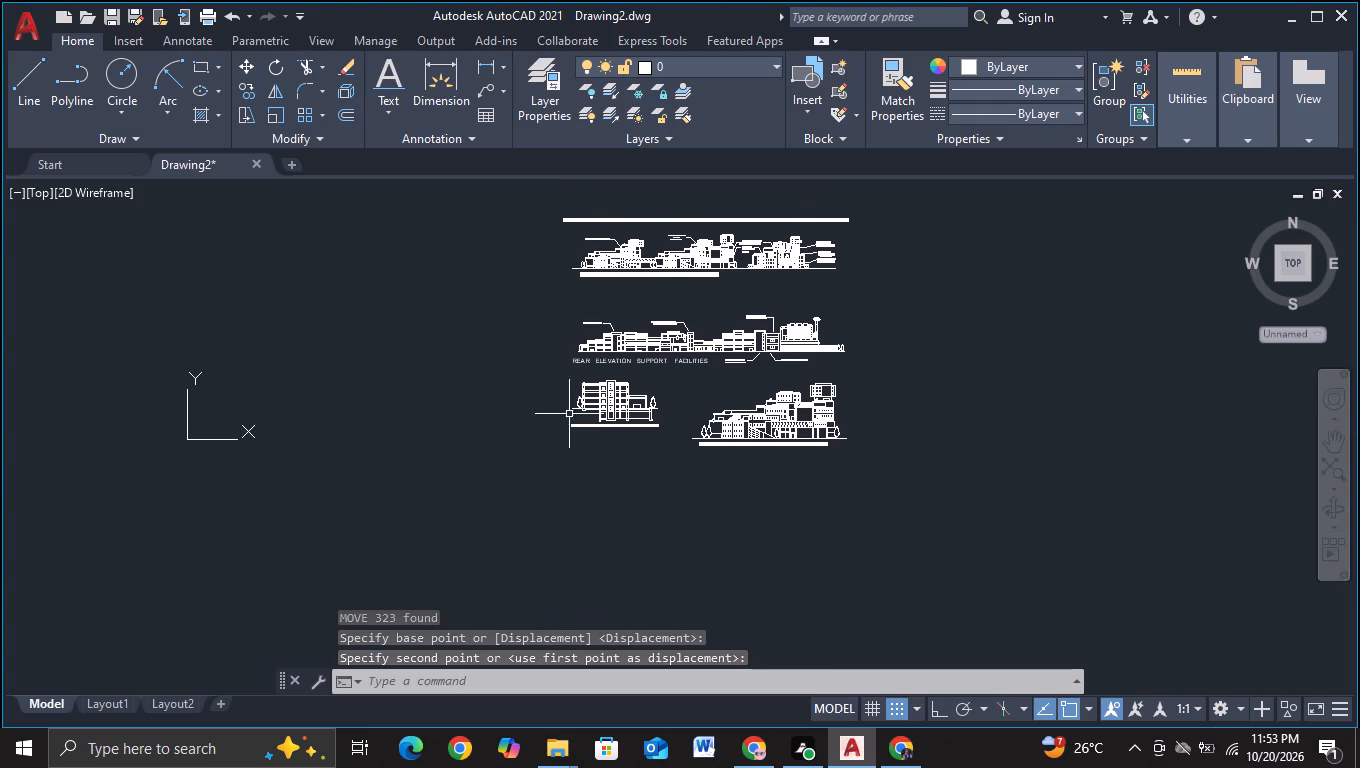
Draw an outer border rectangle about 3000 by 2800 units around the title and all four elevations.
{"action": "middle_click_drag", "start_coordinate": [464, 360], "coordinate": [477, 443]}
{"action": "middle_click_drag", "start_coordinate": [477, 443], "coordinate": [473, 408]}
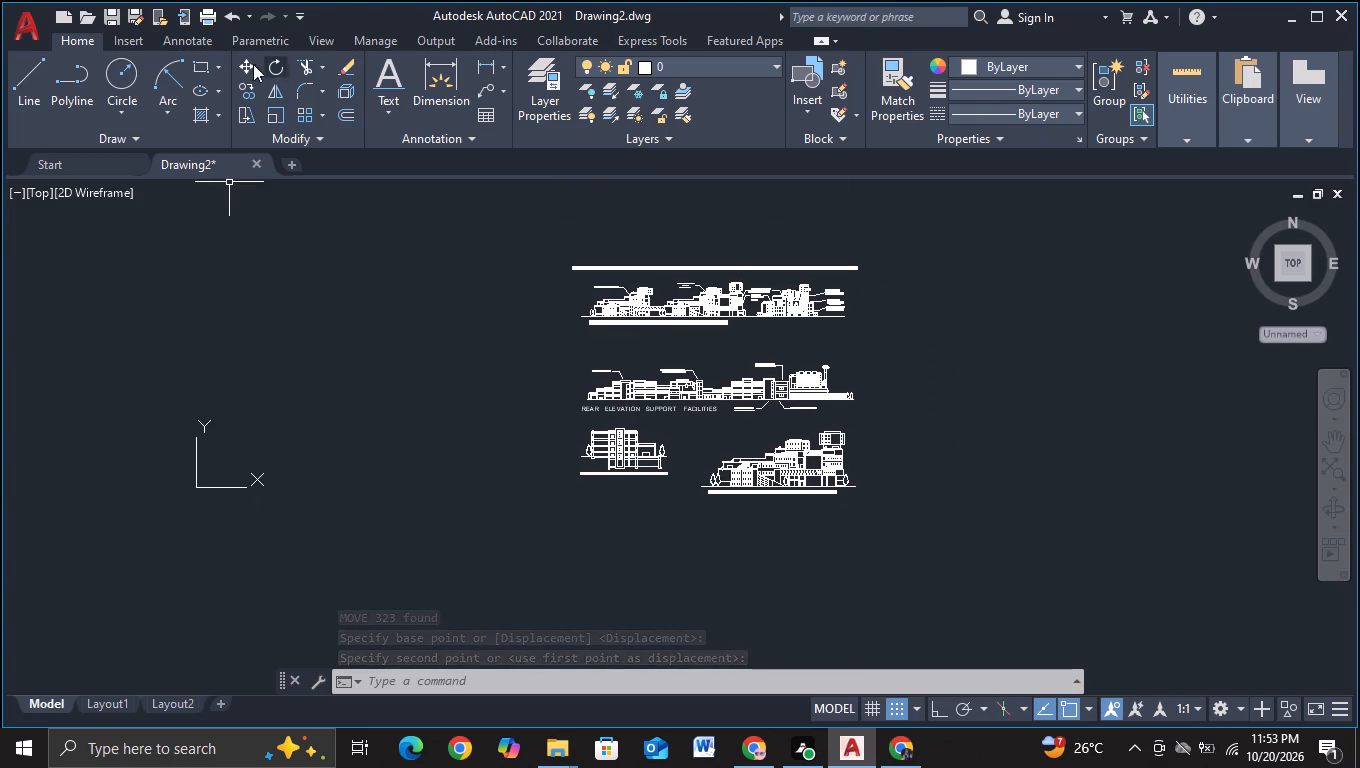
{"action": "left_click", "coordinate": [195, 66]}
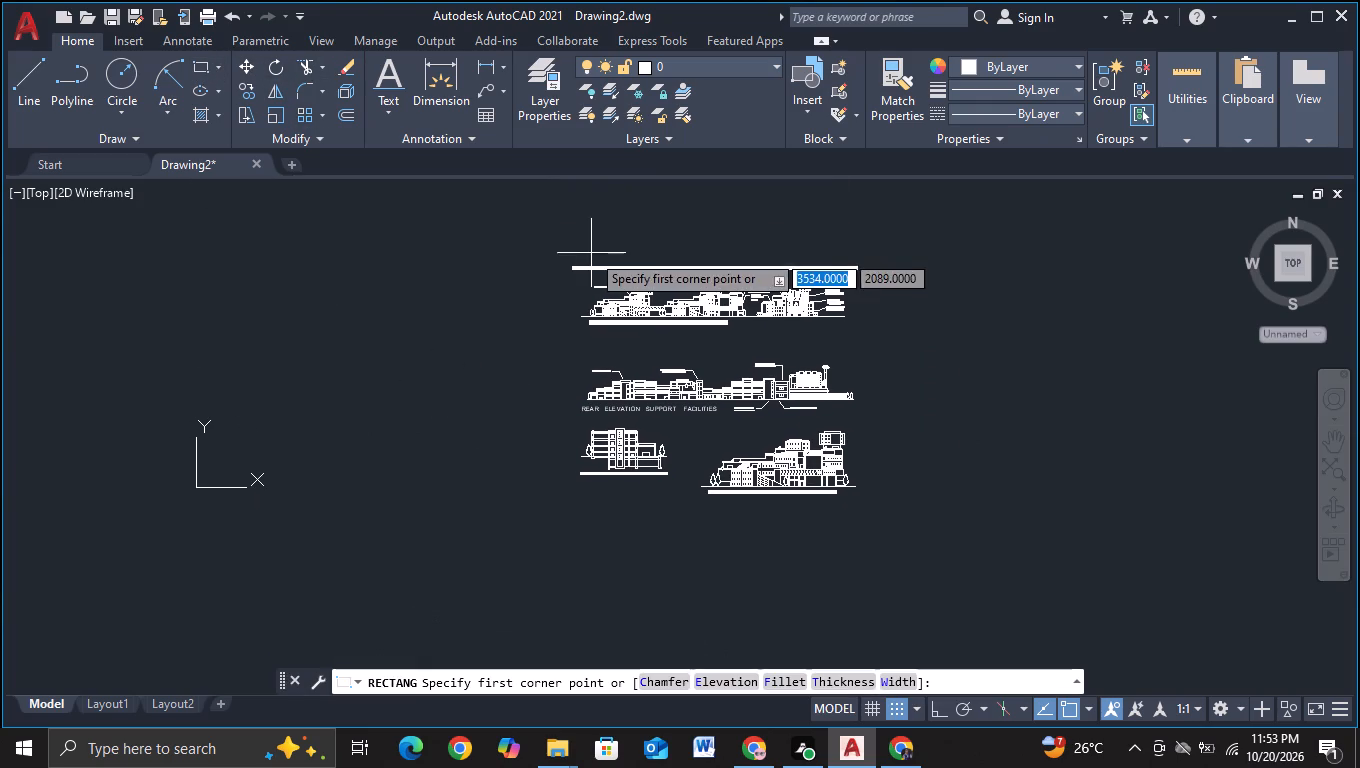
{"action": "left_click", "coordinate": [543, 222]}
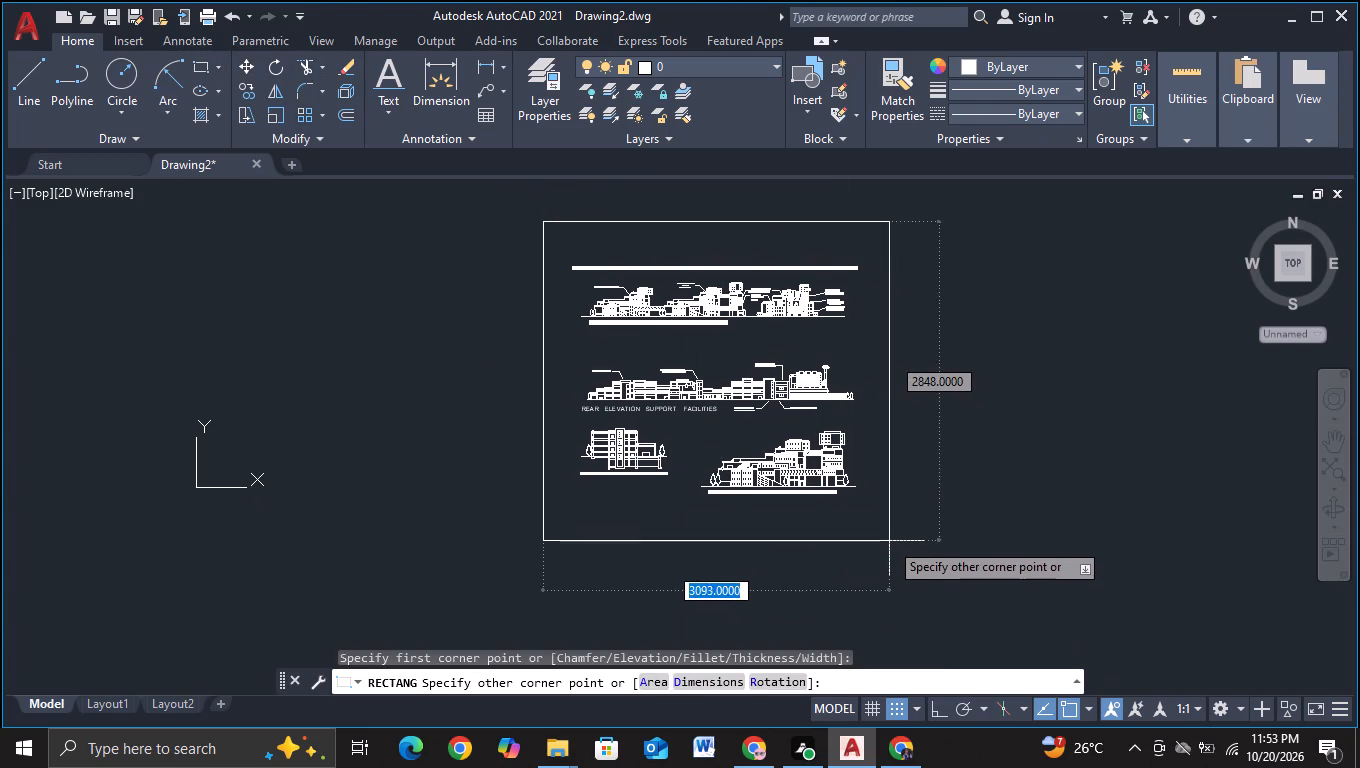
{"action": "left_click", "coordinate": [882, 534]}
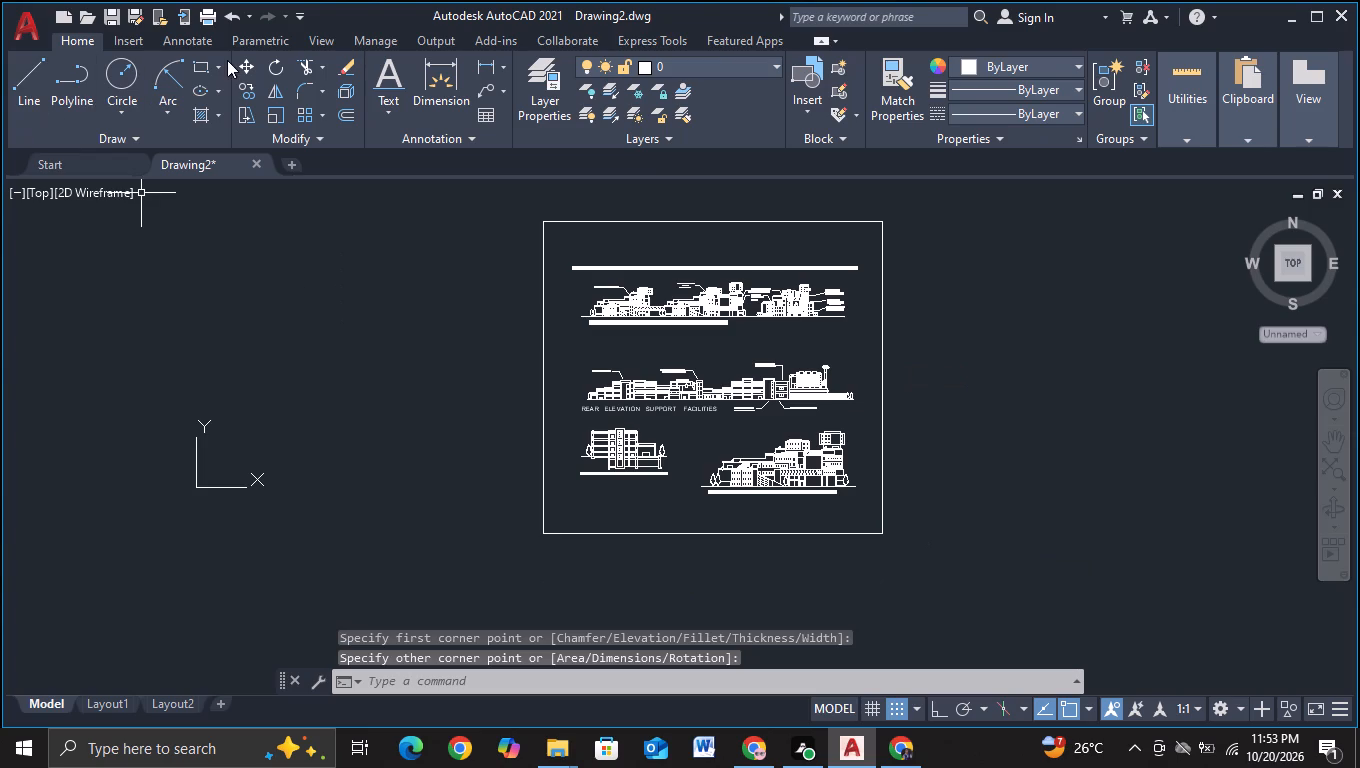
Draw a second rectangle about 2770 by 2510 units just inside the outer border, enclosing all the elevations.
{"action": "left_click", "coordinate": [193, 61]}
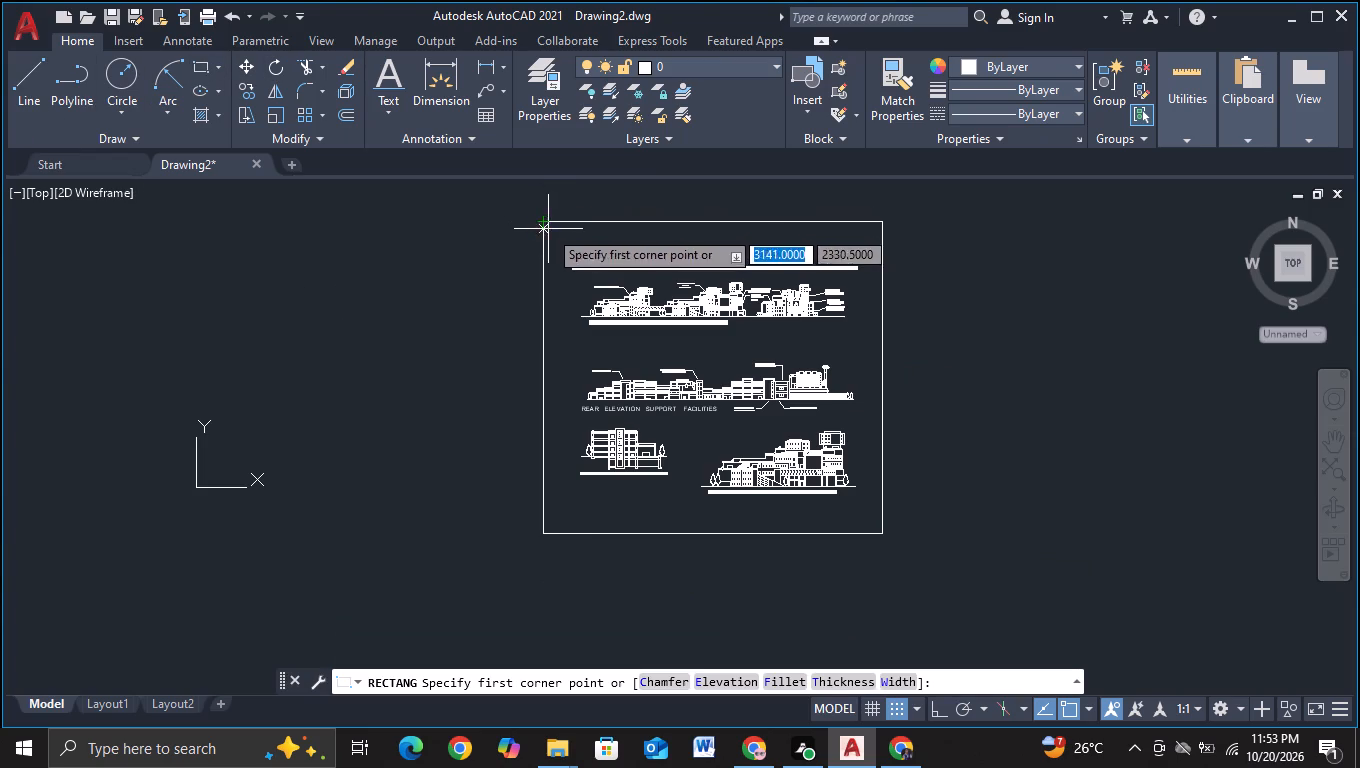
{"action": "scroll", "coordinate": [556, 232], "scroll_direction": "up", "scroll_amount": 2}
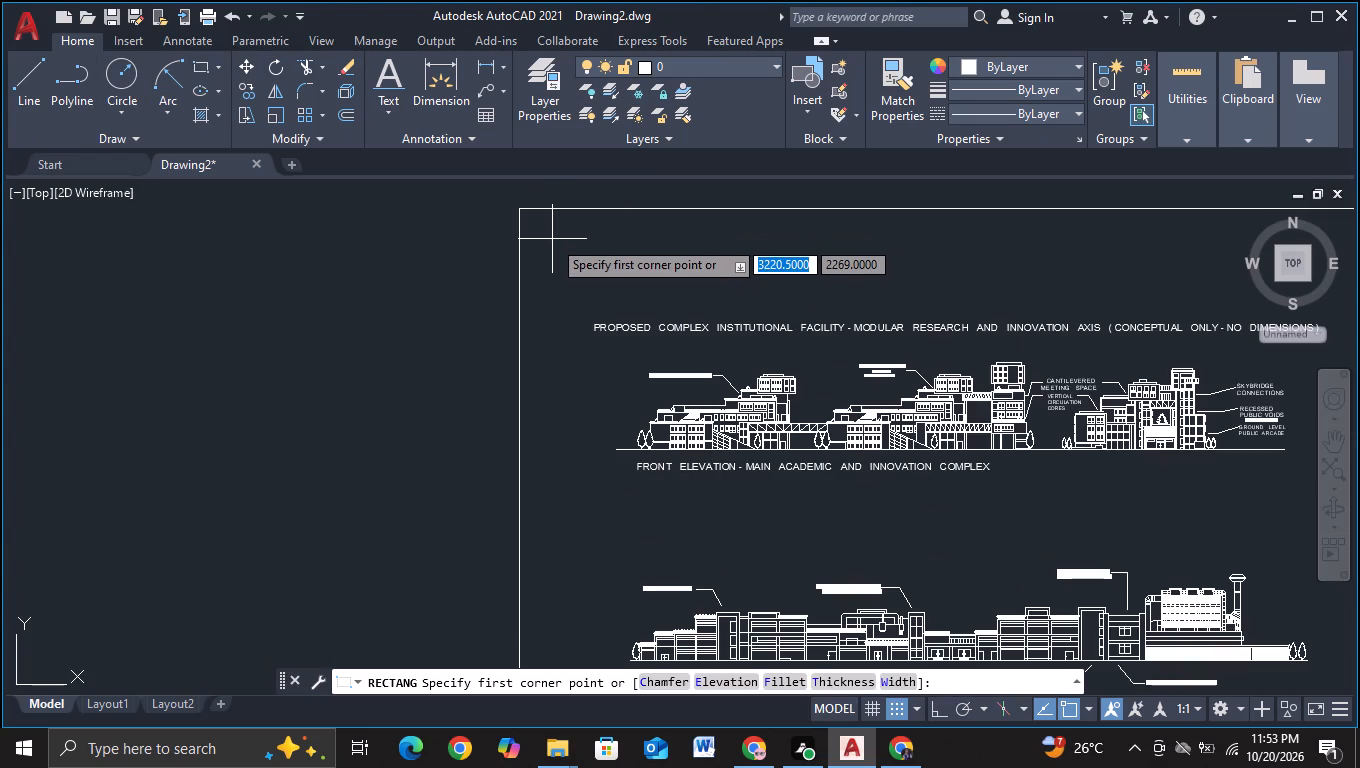
{"action": "left_click", "coordinate": [554, 241]}
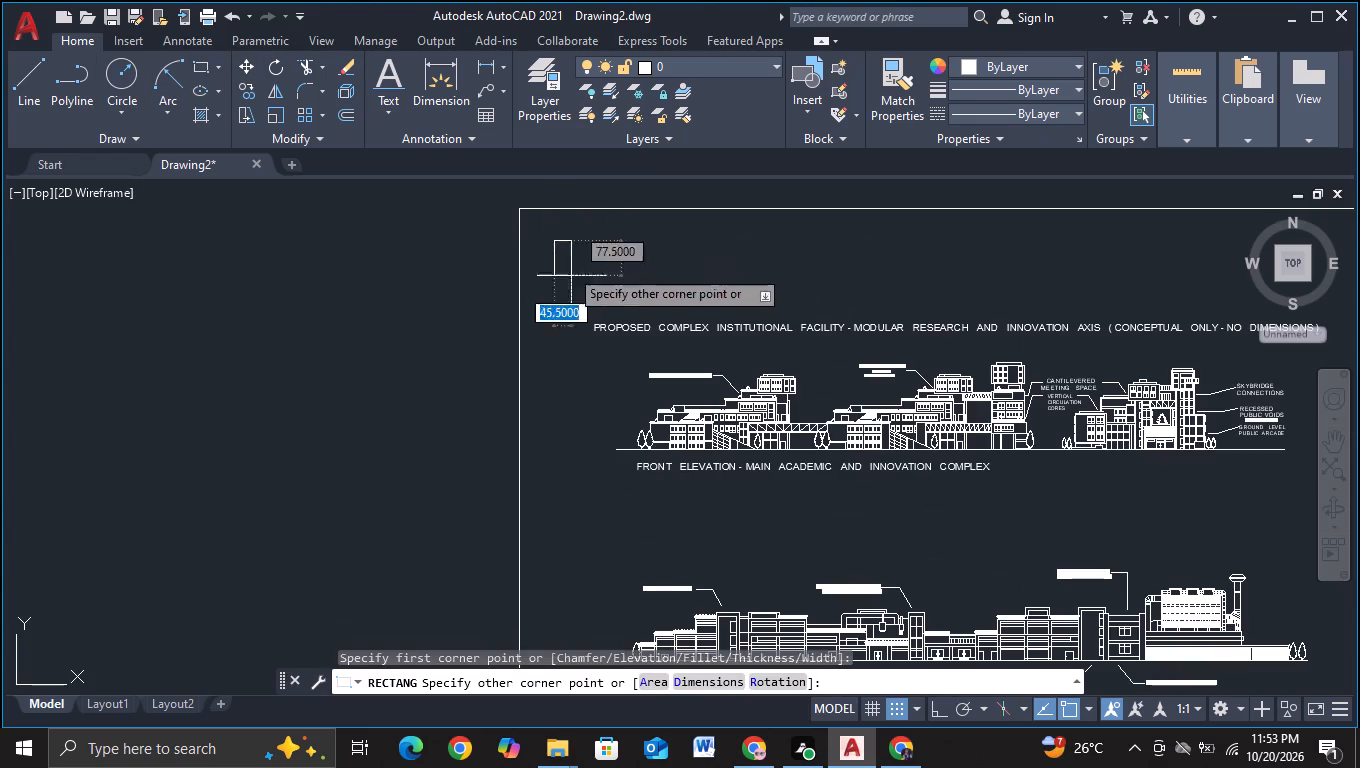
{"action": "scroll", "coordinate": [589, 311], "scroll_direction": "down", "scroll_amount": 1}
{"action": "middle_click_drag", "start_coordinate": [726, 395], "coordinate": [291, 279]}
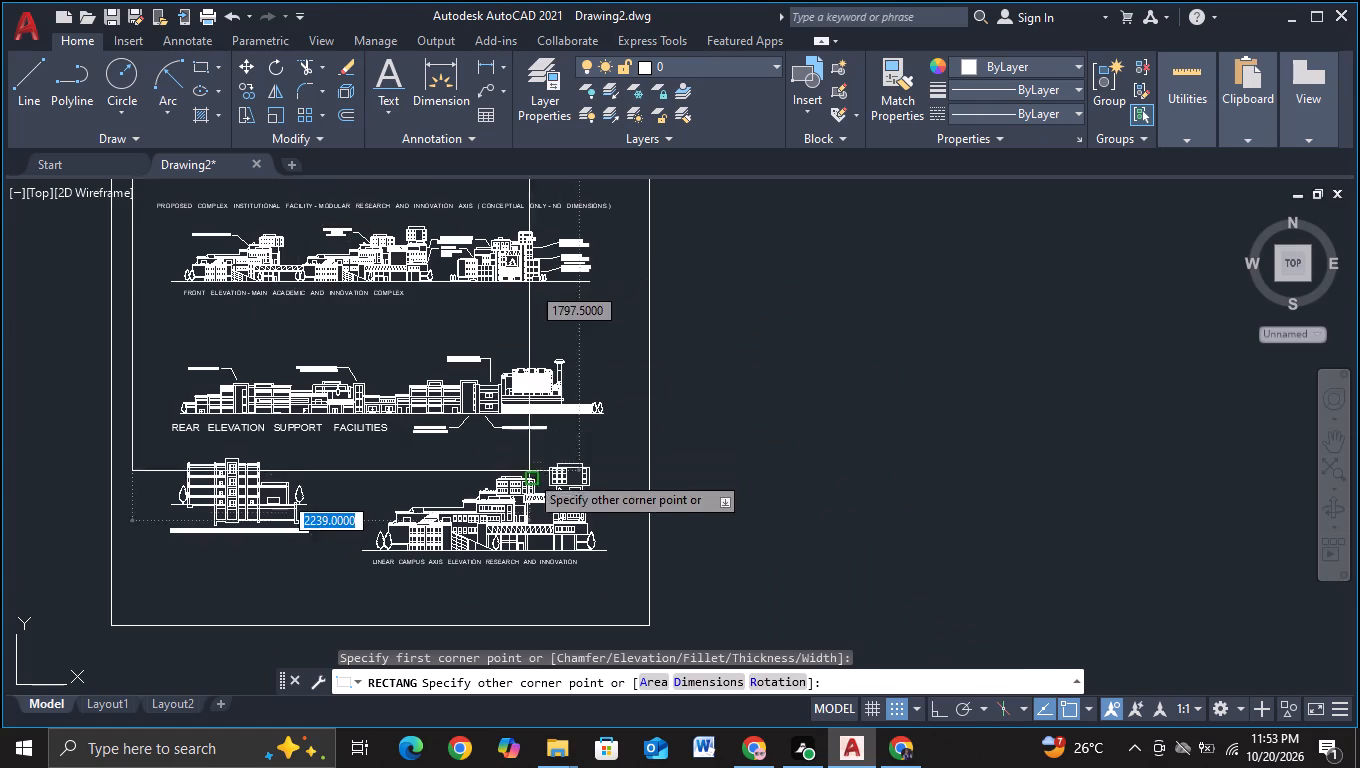
{"action": "scroll", "coordinate": [545, 495], "scroll_direction": "down", "scroll_amount": 2}
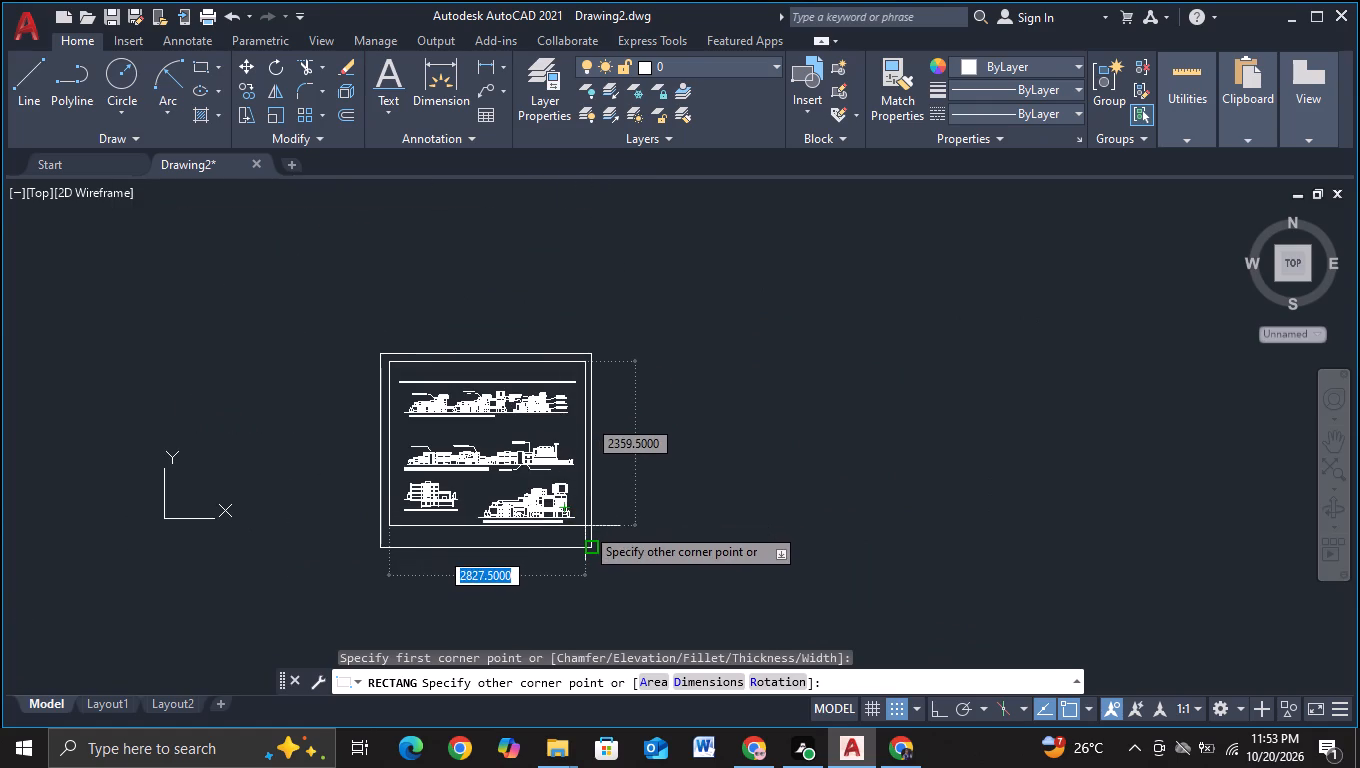
{"action": "scroll", "coordinate": [583, 527], "scroll_direction": "up", "scroll_amount": 1}
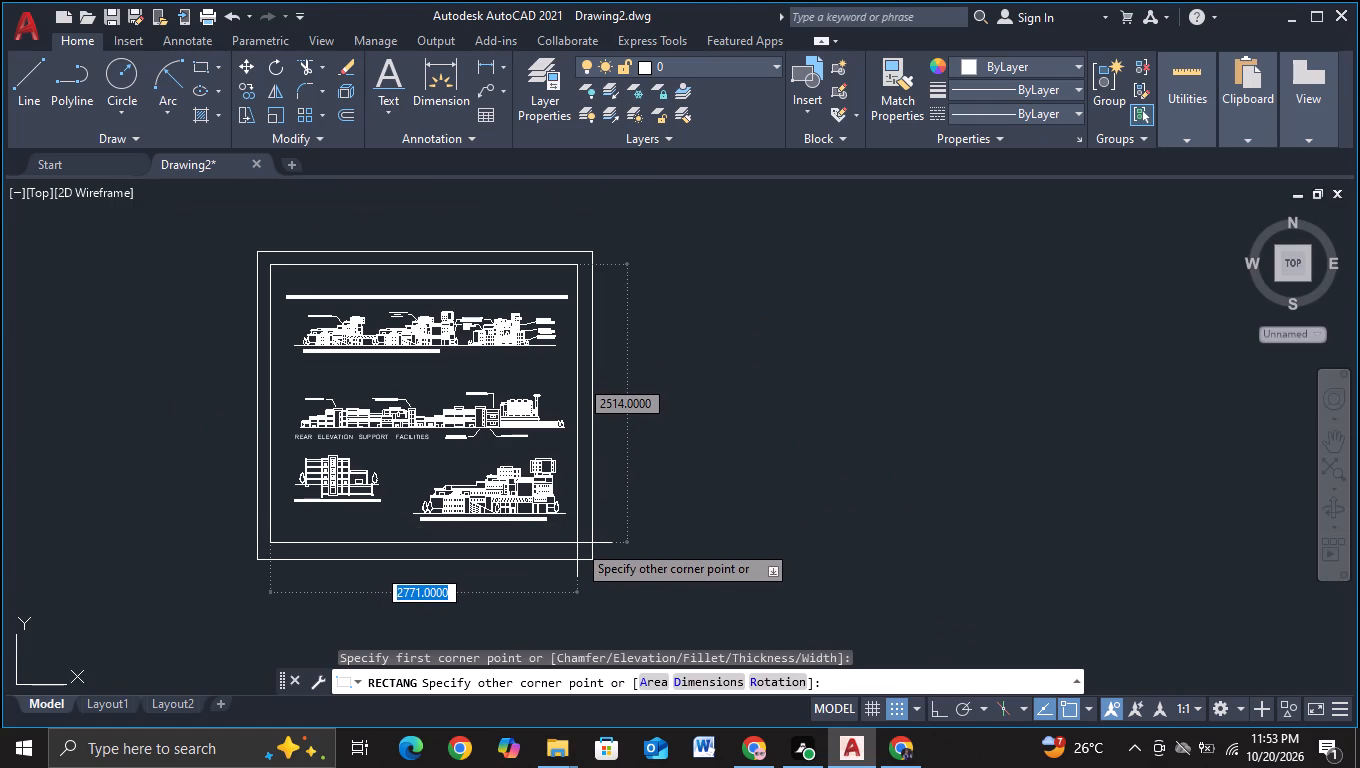
{"action": "left_click", "coordinate": [577, 543]}
Examine the framed sheet, checking each elevation, its labels and the spacing to the borders.
{"action": "scroll", "coordinate": [659, 546], "scroll_direction": "down", "scroll_amount": 1}
{"action": "middle_click_drag", "start_coordinate": [748, 527], "coordinate": [867, 485]}
{"action": "scroll", "coordinate": [877, 482], "scroll_direction": "up", "scroll_amount": 2}
{"action": "middle_click_drag", "start_coordinate": [774, 480], "coordinate": [977, 470]}
{"action": "scroll", "coordinate": [885, 450], "scroll_direction": "up", "scroll_amount": 2}
{"action": "middle_click_drag", "start_coordinate": [675, 436], "coordinate": [1127, 408]}
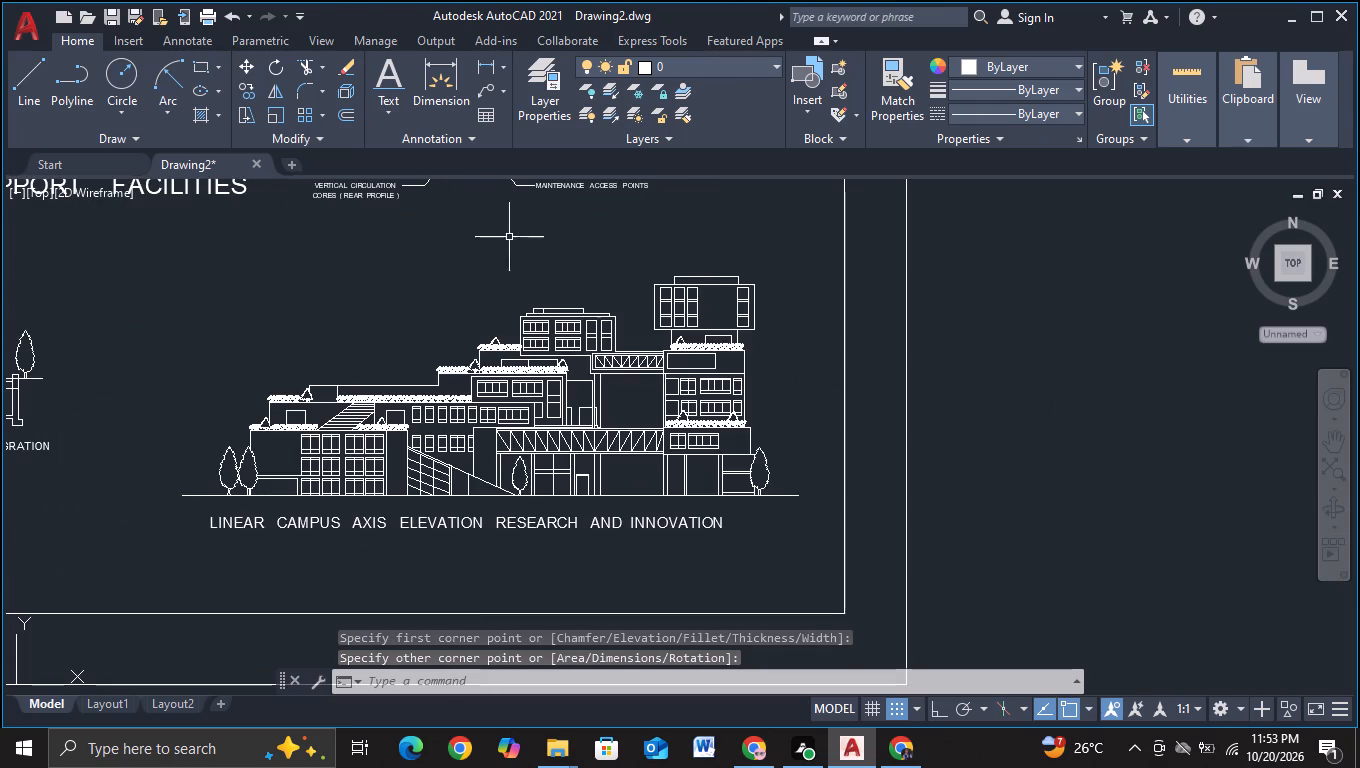
{"action": "middle_click_drag", "start_coordinate": [421, 289], "coordinate": [825, 293]}
{"action": "scroll", "coordinate": [655, 302], "scroll_direction": "down", "scroll_amount": 1}
{"action": "middle_click_drag", "start_coordinate": [646, 313], "coordinate": [676, 449]}
{"action": "middle_click_drag", "start_coordinate": [638, 430], "coordinate": [627, 497]}
{"action": "middle_click_drag", "start_coordinate": [685, 332], "coordinate": [665, 448]}
{"action": "middle_click_drag", "start_coordinate": [652, 393], "coordinate": [630, 496]}
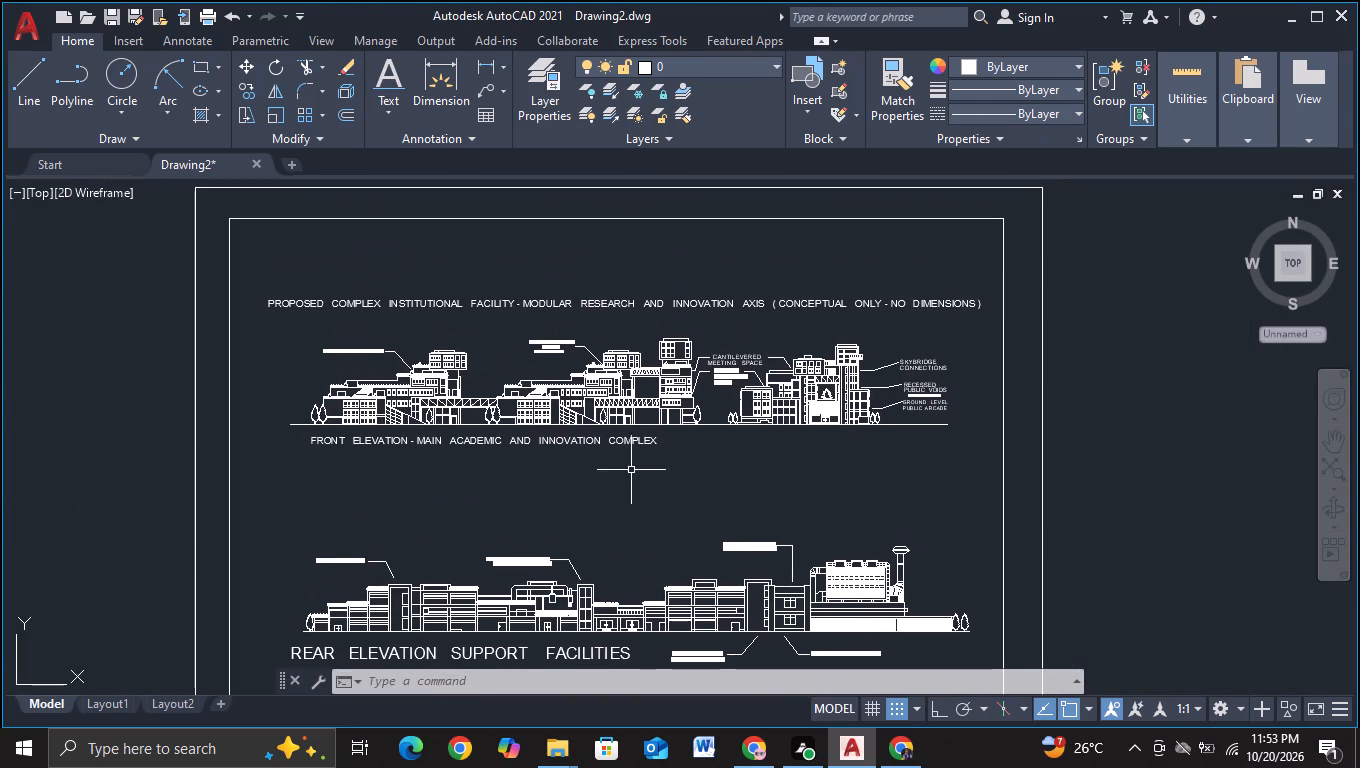
{"action": "middle_click_drag", "start_coordinate": [632, 501], "coordinate": [635, 399]}
{"action": "scroll", "coordinate": [632, 425], "scroll_direction": "up", "scroll_amount": 1}
{"action": "middle_click_drag", "start_coordinate": [635, 443], "coordinate": [649, 322]}
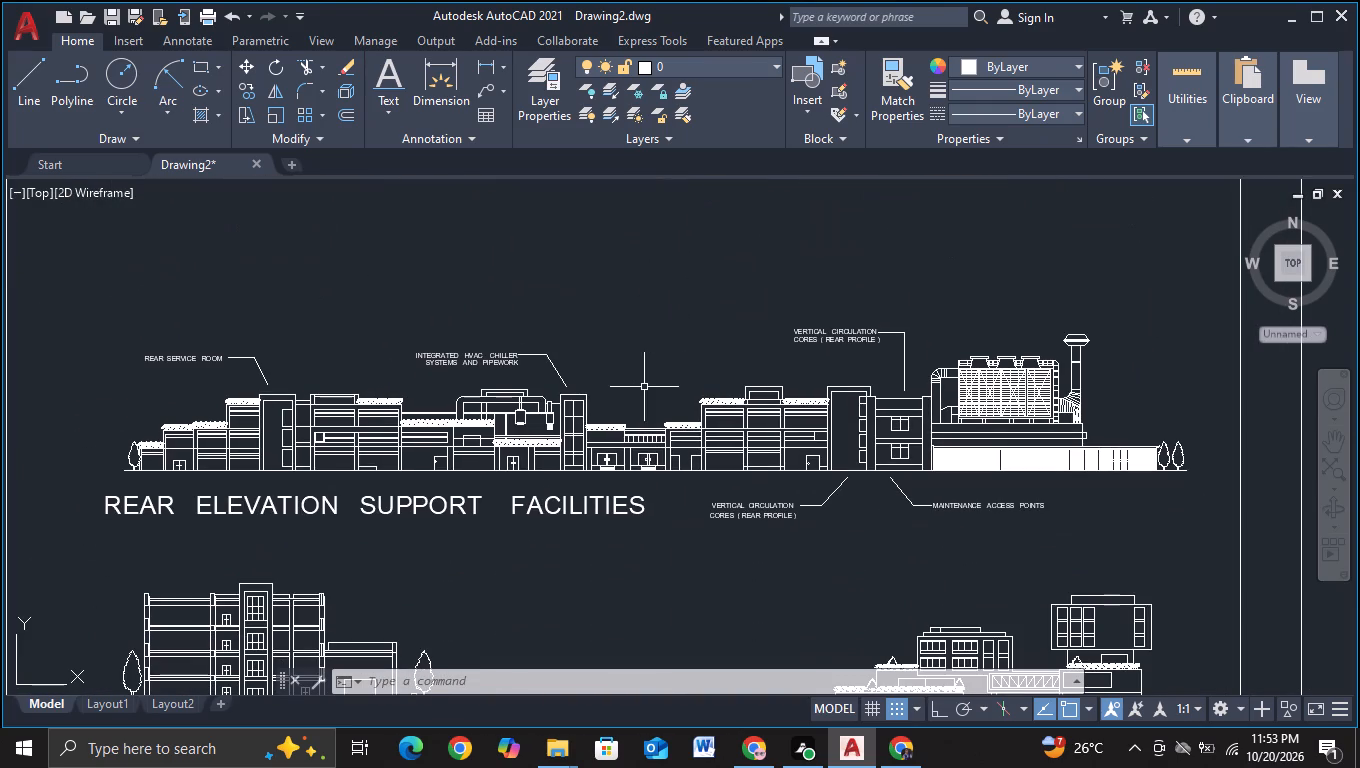
{"action": "scroll", "coordinate": [648, 395], "scroll_direction": "down", "scroll_amount": 1}
{"action": "middle_click_drag", "start_coordinate": [662, 495], "coordinate": [663, 393]}
{"action": "key", "text": "Escape"}
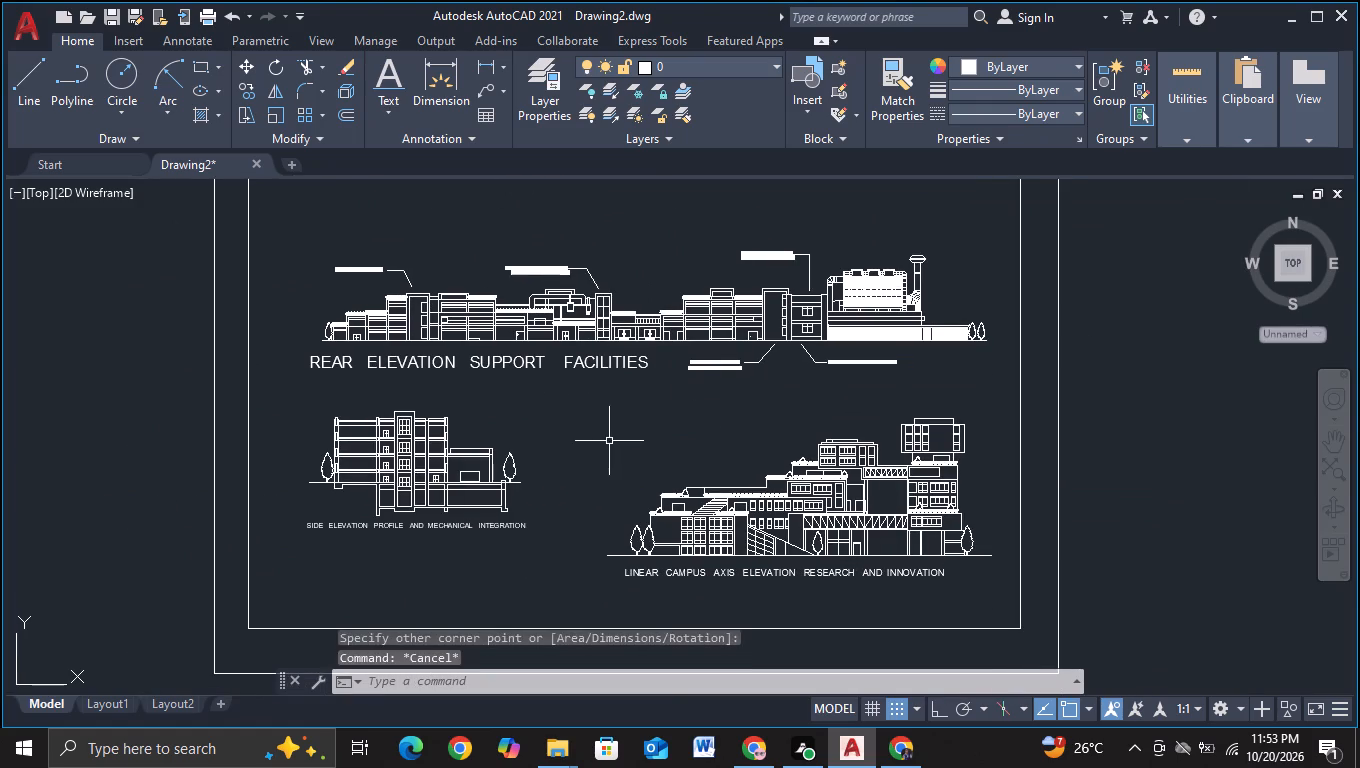
Save the drawing under the new name INTENT 6 in the Documents folder as an AutoCAD 2018 drawing.
{"action": "left_click", "coordinate": [129, 20]}
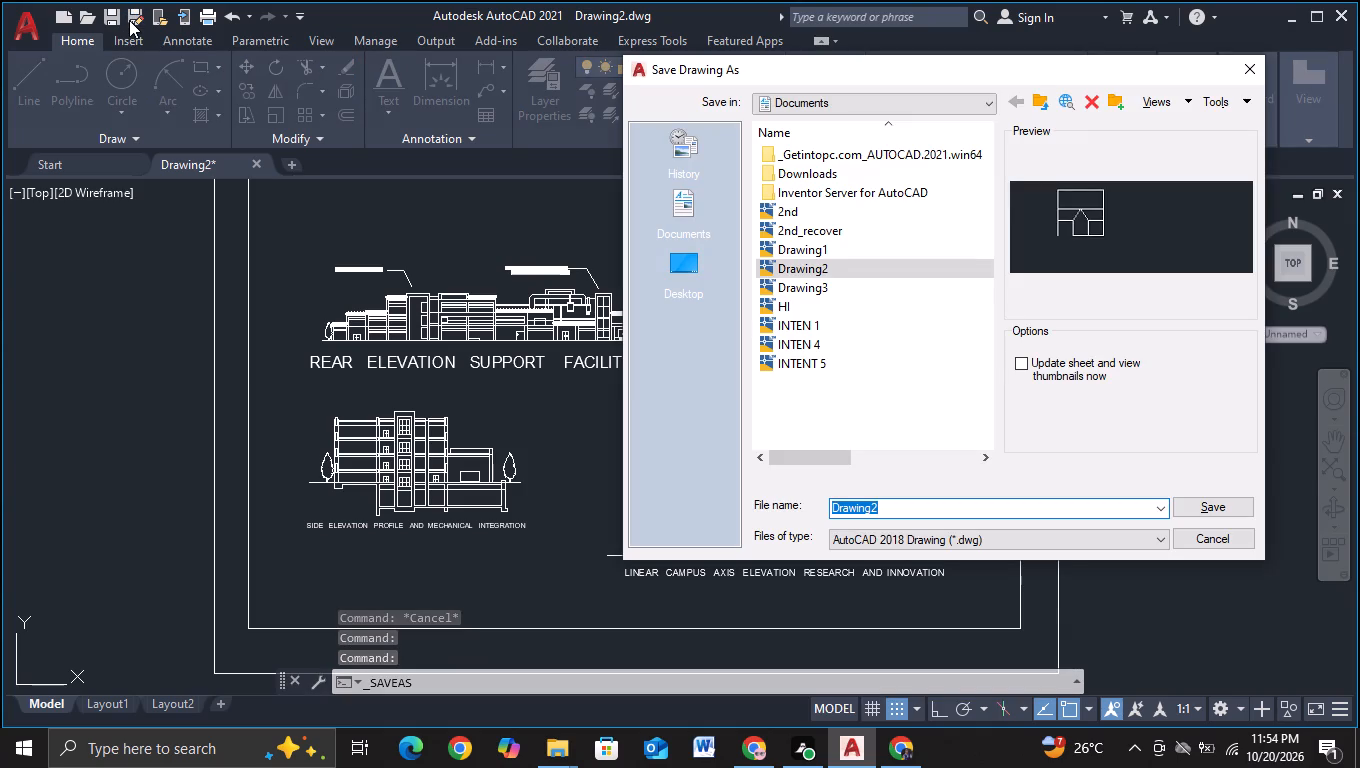
{"action": "left_click", "coordinate": [897, 510]}
{"action": "key", "text": "BackSpace"}
{"action": "key", "text": "BackSpace"}
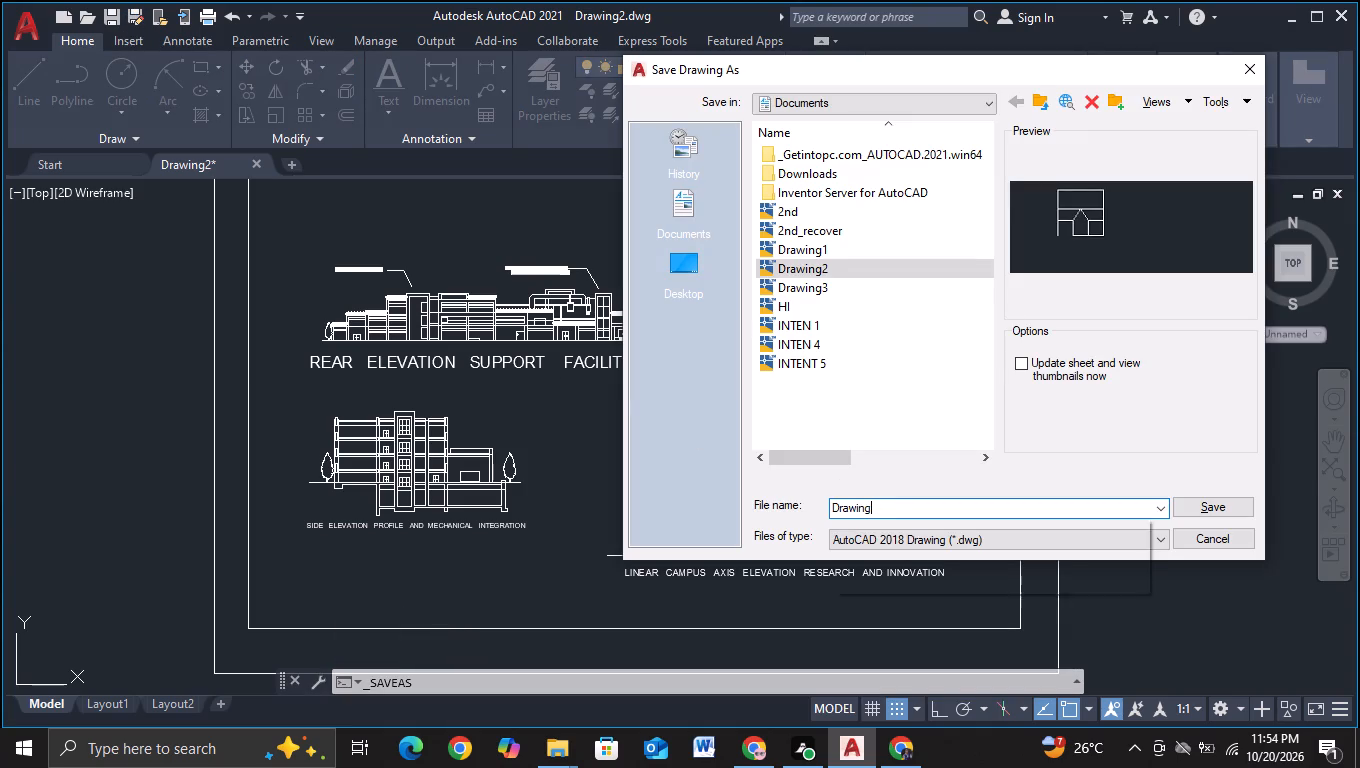
{"action": "key", "text": "BackSpace"}
{"action": "key", "text": "BackSpace"}
{"action": "key", "text": "BackSpace"}
{"action": "key", "text": "BackSpace"}
{"action": "key", "text": "BackSpace"}
{"action": "key", "text": "BackSpace"}
{"action": "key", "text": "BackSpace"}
{"action": "key", "text": "BackSpace"}
{"action": "key", "text": "BackSpace"}
{"action": "key", "text": "BackSpace"}
{"action": "key", "text": "BackSpace"}
{"action": "key", "text": "BackSpace"}
{"action": "key", "text": "BackSpace"}
{"action": "key", "text": "BackSpace"}
{"action": "key", "text": "BackSpace"}
{"action": "key", "text": "BackSpace"}
{"action": "key", "text": "BackSpace"}
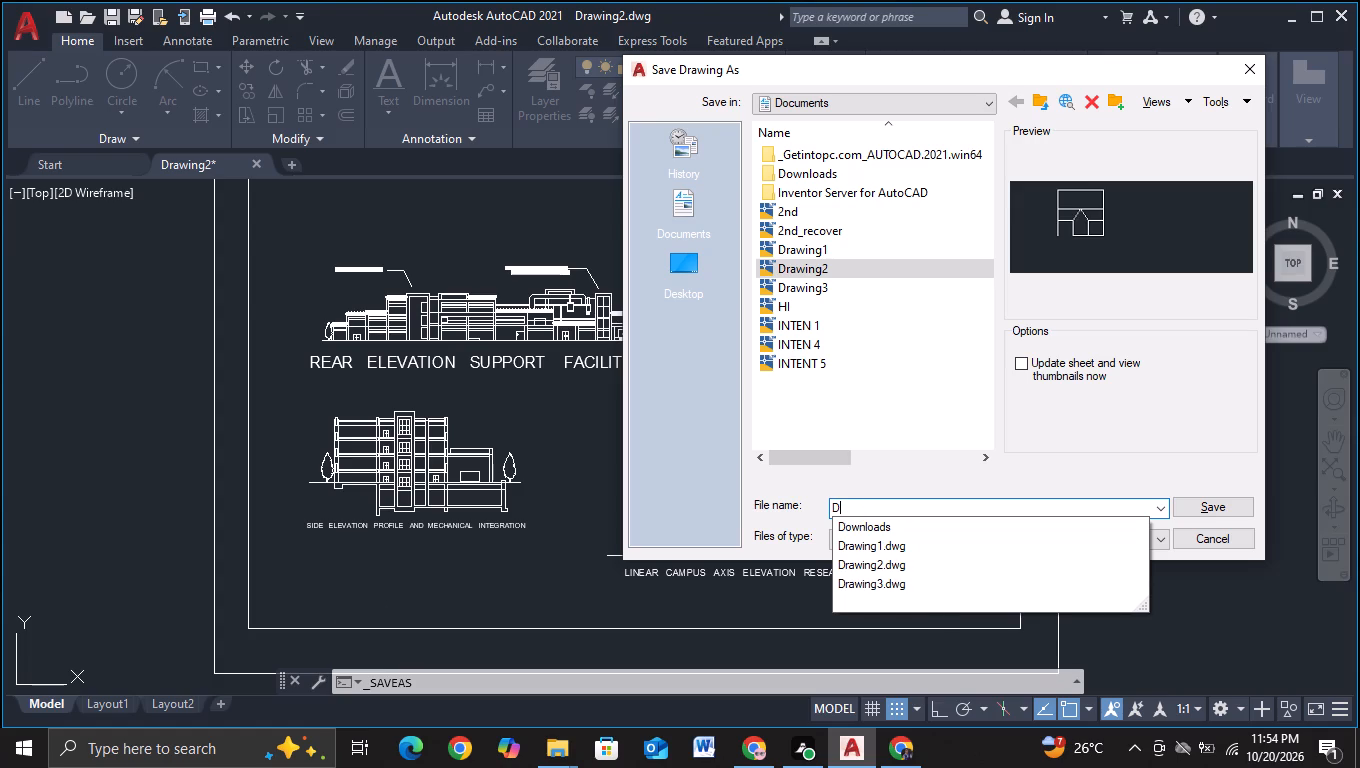
{"action": "type", "text": "INTENT"}
{"action": "key", "text": "space"}
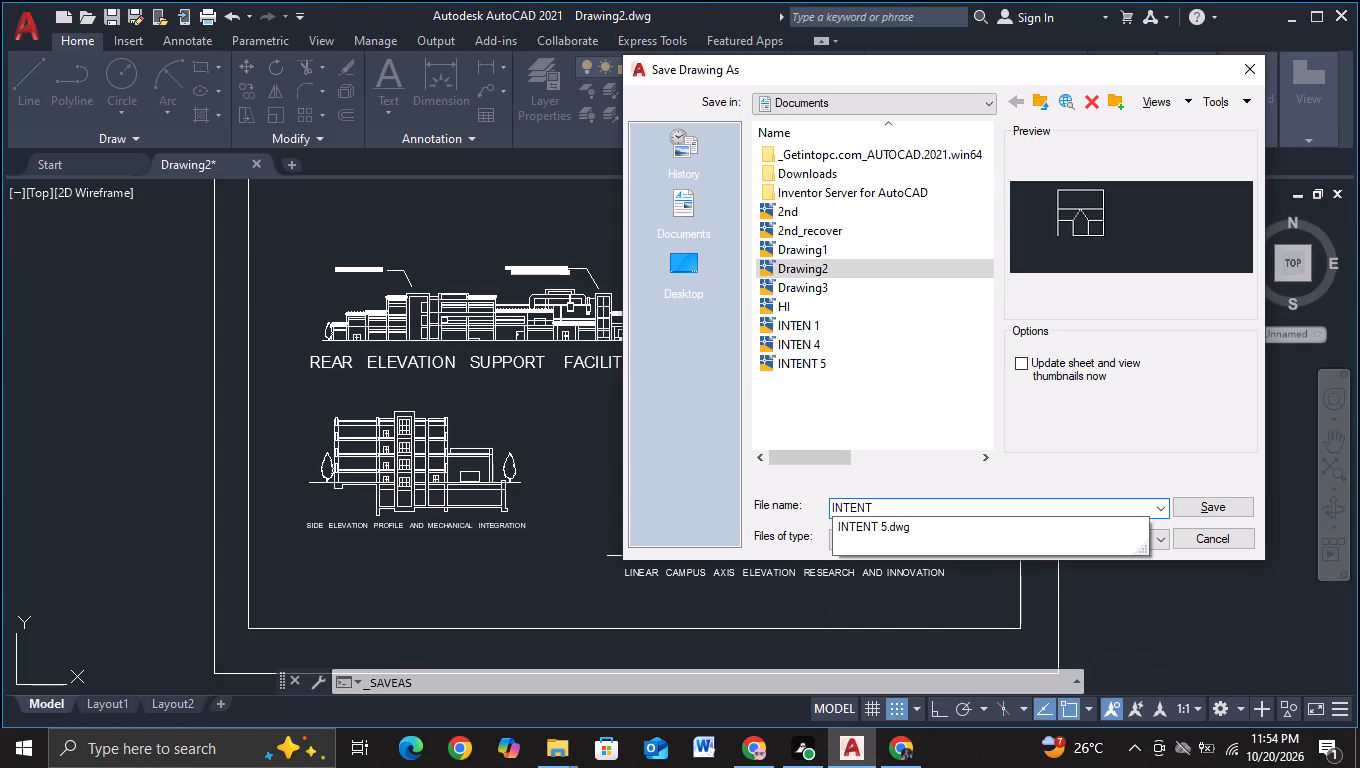
{"action": "key", "text": "6"}
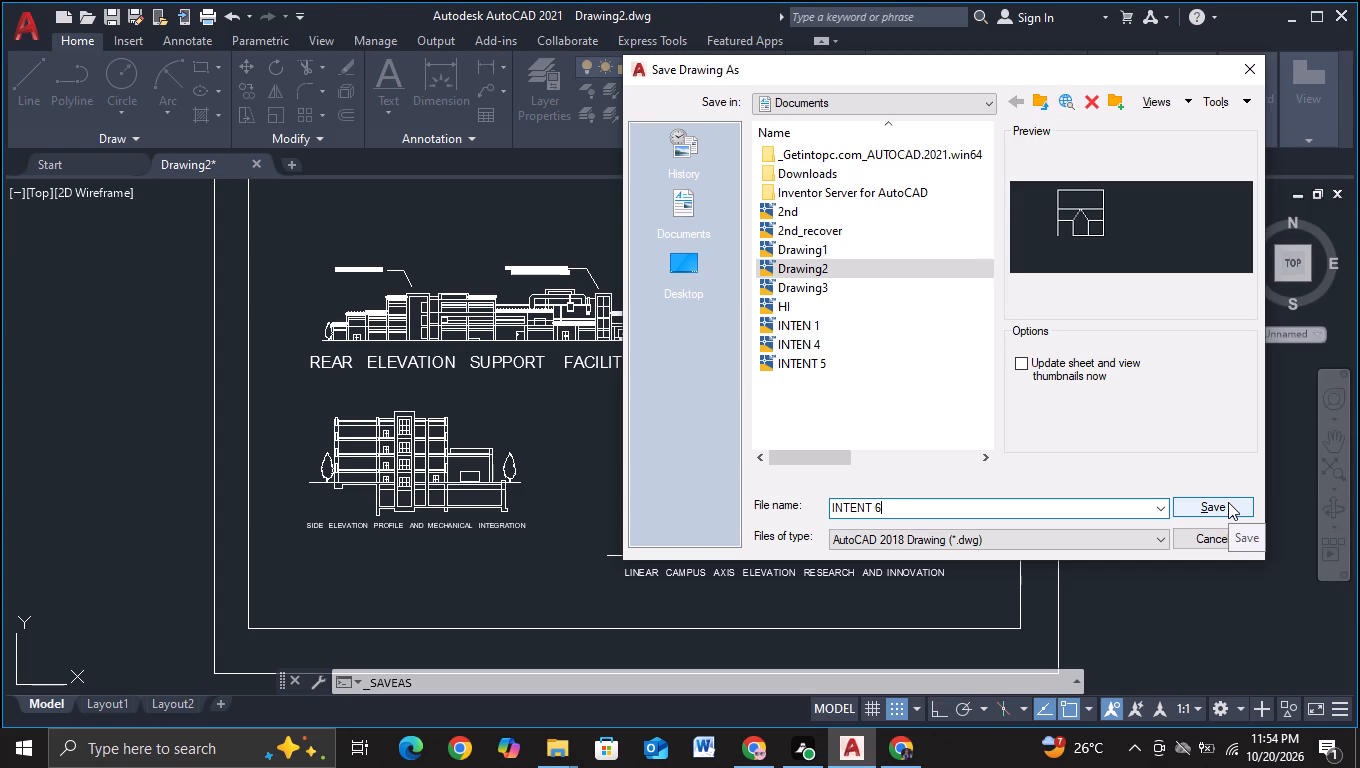
{"action": "left_click", "coordinate": [1228, 502]}
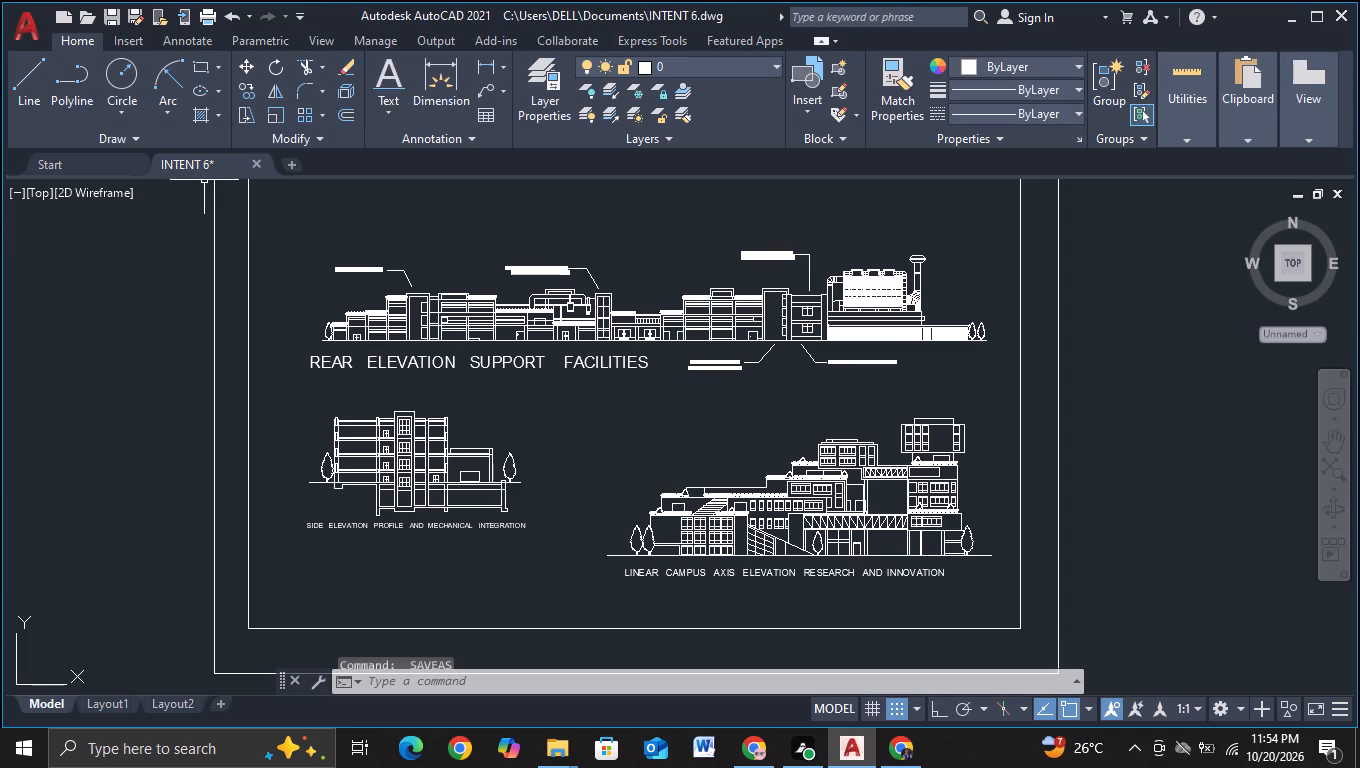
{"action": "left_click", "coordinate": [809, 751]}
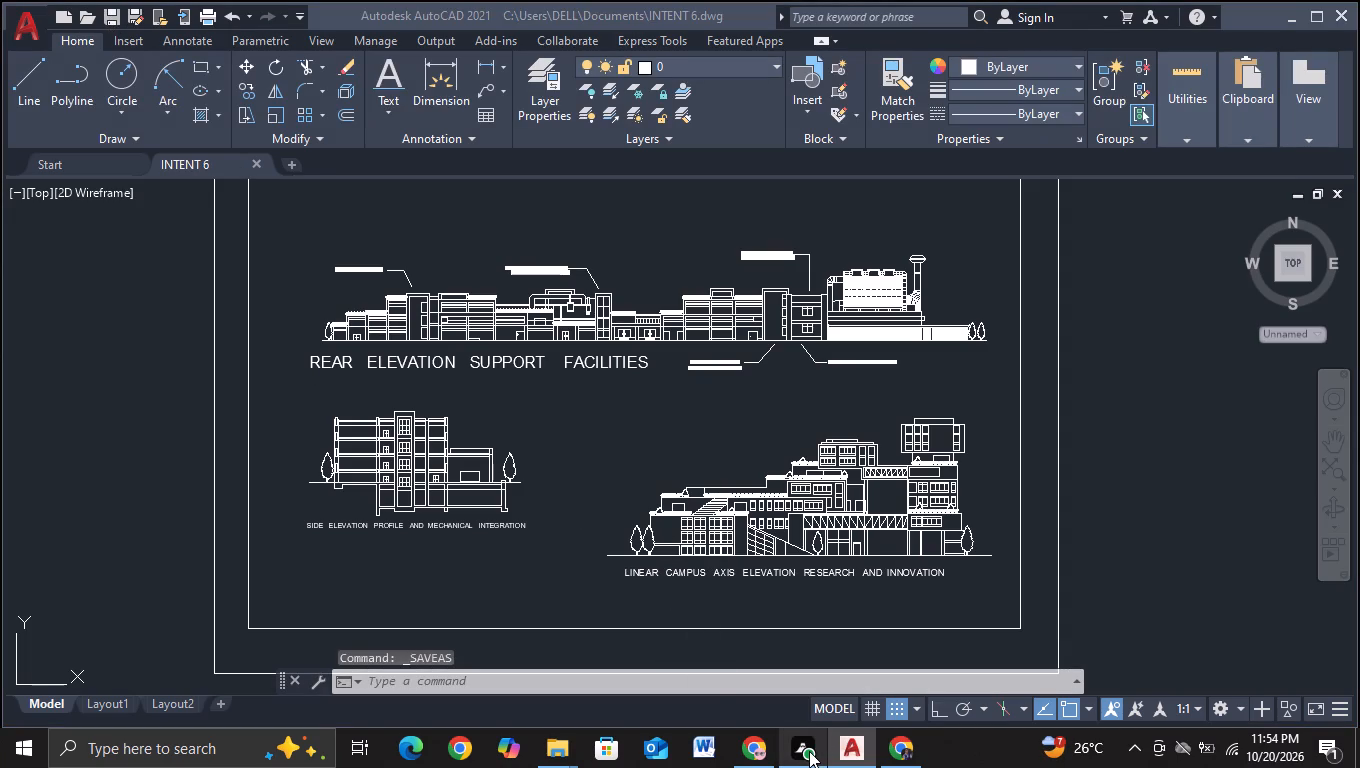